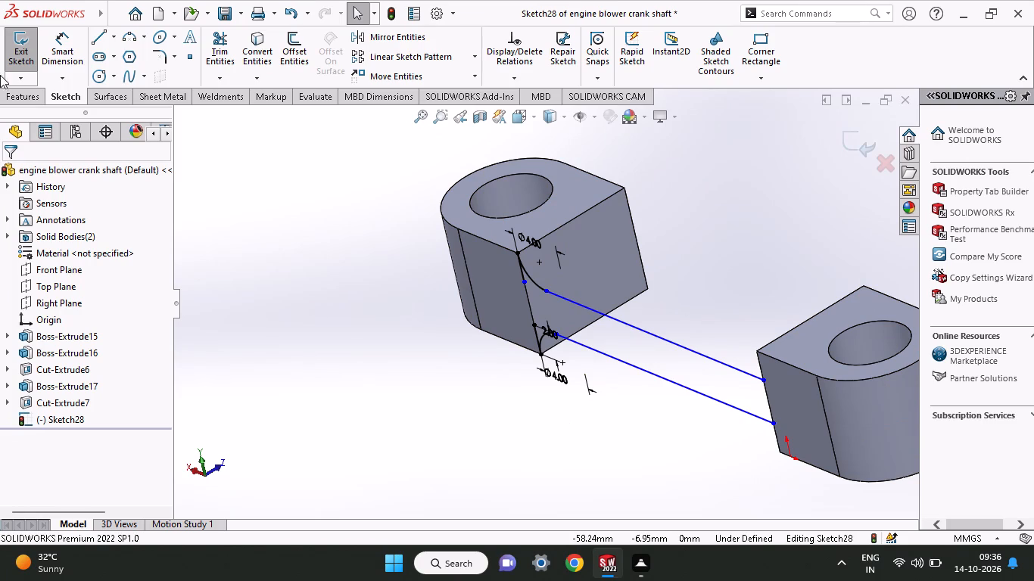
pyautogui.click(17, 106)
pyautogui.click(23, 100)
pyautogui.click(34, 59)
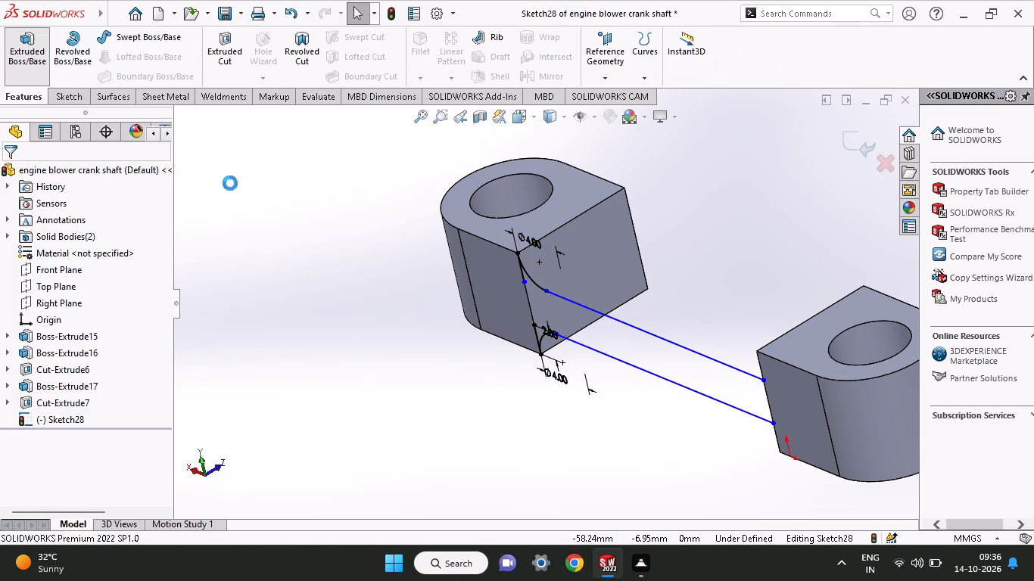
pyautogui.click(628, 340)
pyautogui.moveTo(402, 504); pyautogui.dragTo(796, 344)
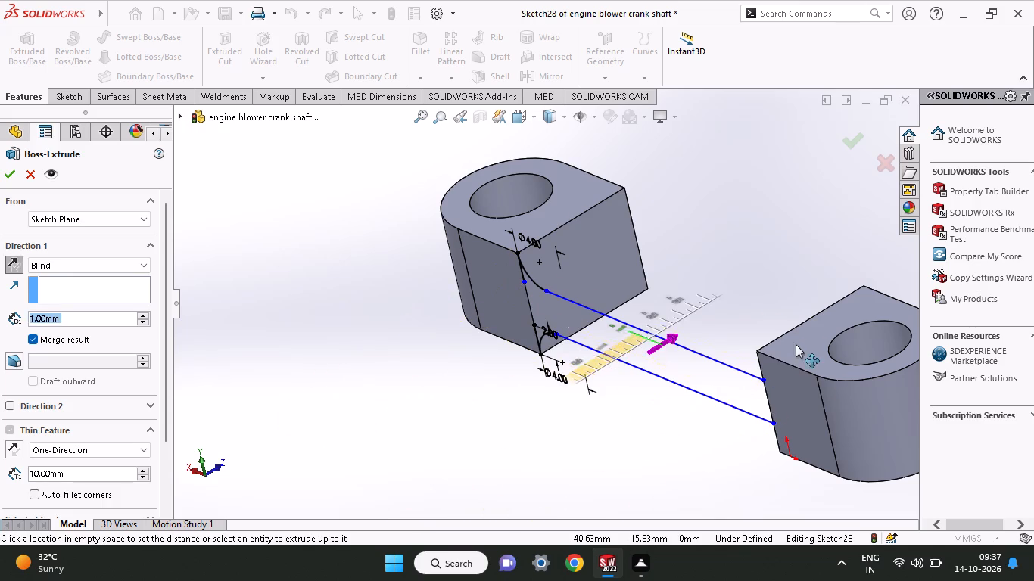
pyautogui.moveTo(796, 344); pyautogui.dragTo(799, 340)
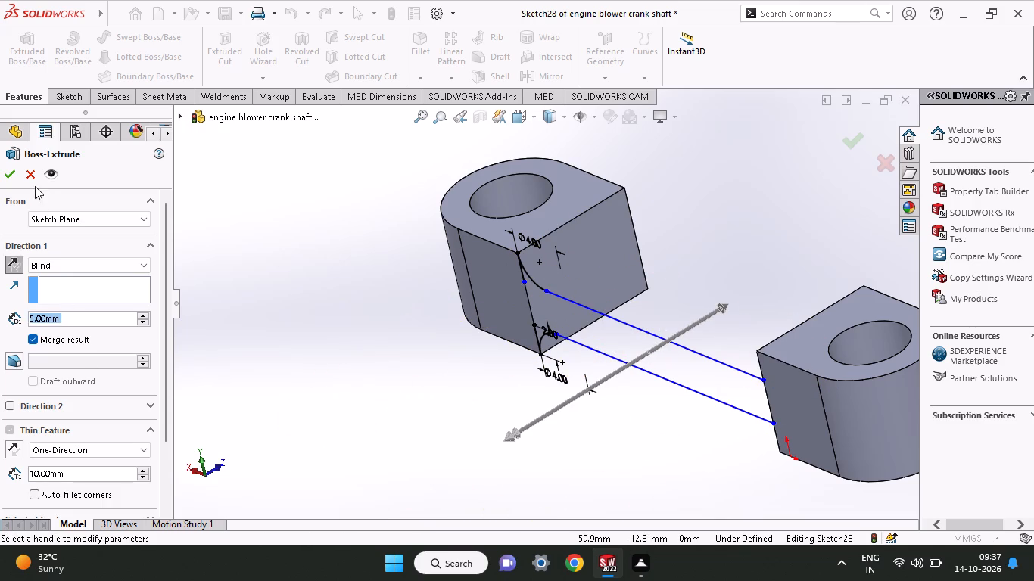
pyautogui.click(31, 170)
# Trim away the vertical line pieces along the first block's edge between the two corner arcs.
pyautogui.moveTo(715, 451); pyautogui.dragTo(796, 412, button='middle')
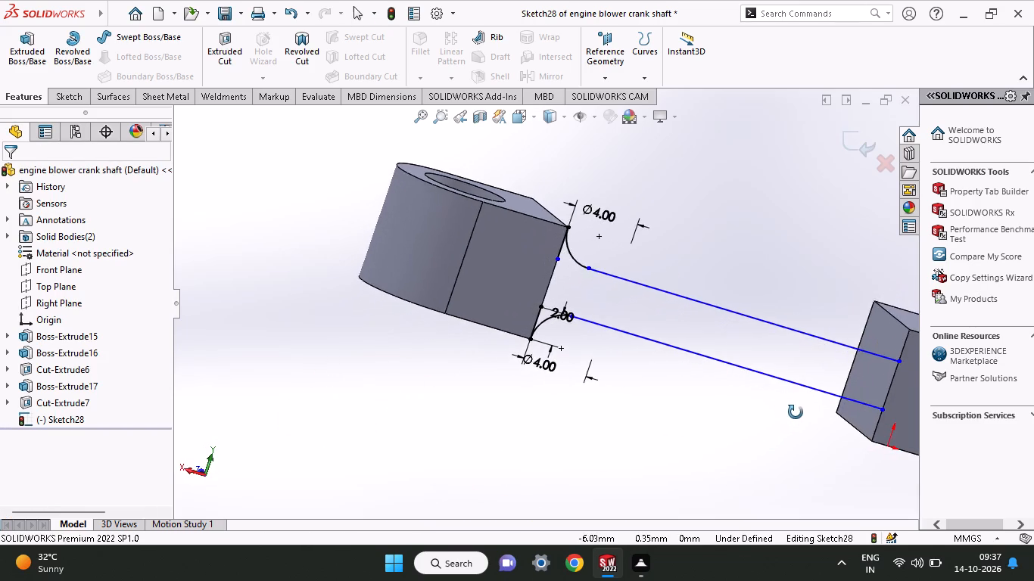
pyautogui.moveTo(796, 412); pyautogui.dragTo(754, 403, button='middle')
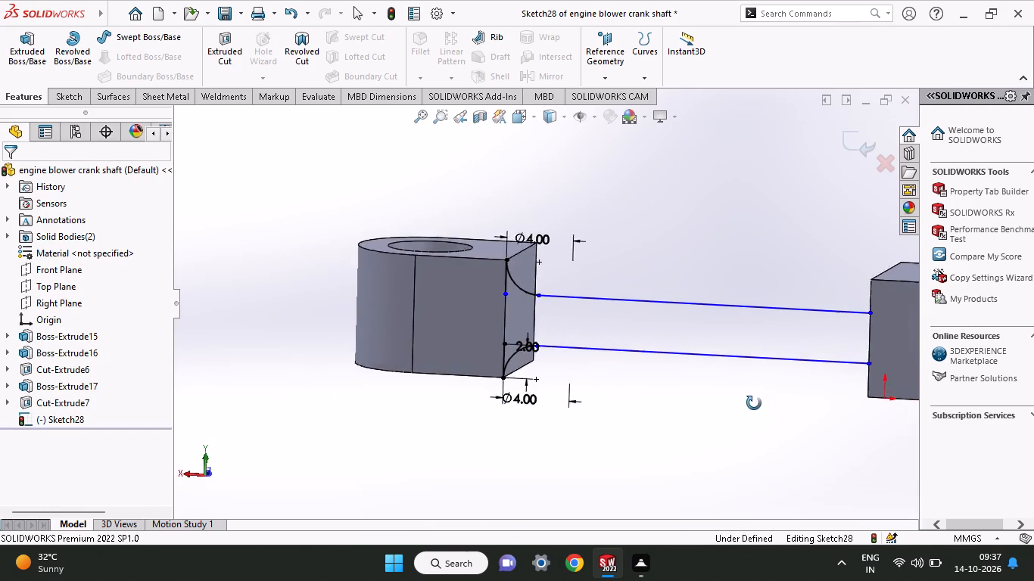
pyautogui.moveTo(754, 403); pyautogui.dragTo(729, 404, button='middle')
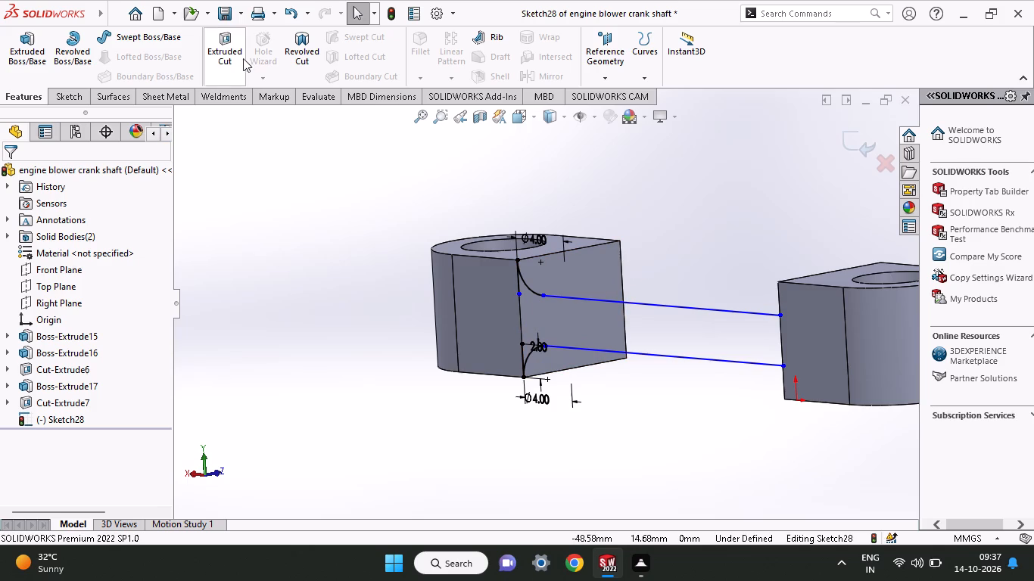
pyautogui.click(80, 91)
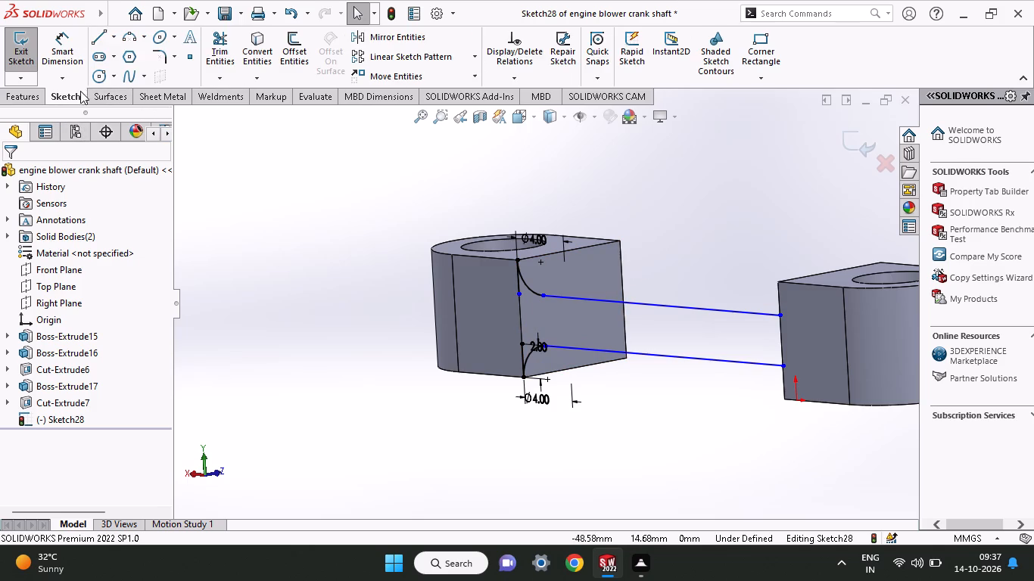
pyautogui.click(220, 43)
pyautogui.moveTo(543, 319); pyautogui.dragTo(521, 304)
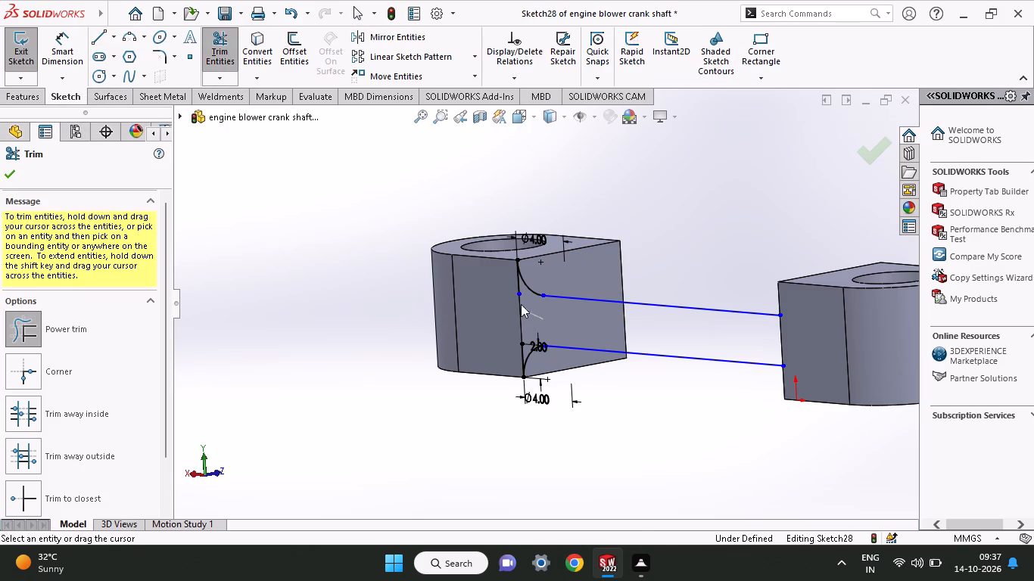
pyautogui.moveTo(521, 304); pyautogui.dragTo(481, 263)
pyautogui.click(531, 331)
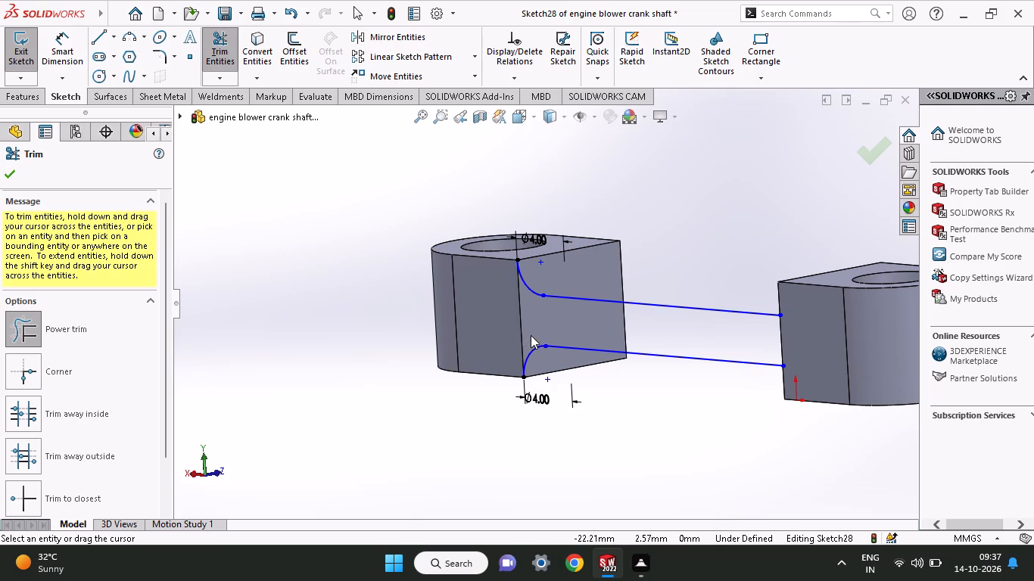
# Draw a vertical line along the first block's edge, joining the outer ends of the two corner arcs.
pyautogui.click(92, 41)
pyautogui.click(519, 259)
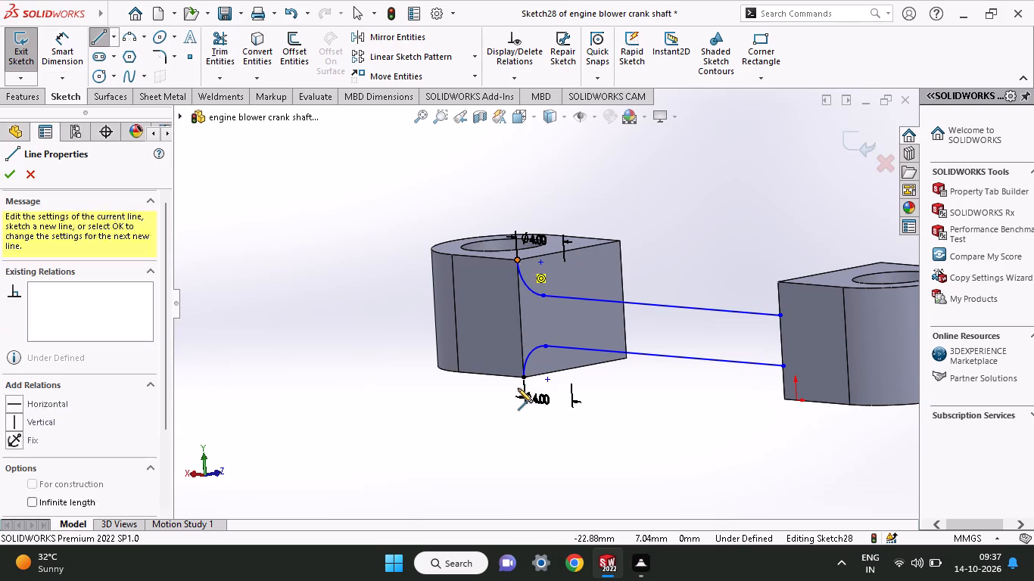
pyautogui.click(523, 375)
pyautogui.rightClick(403, 402)
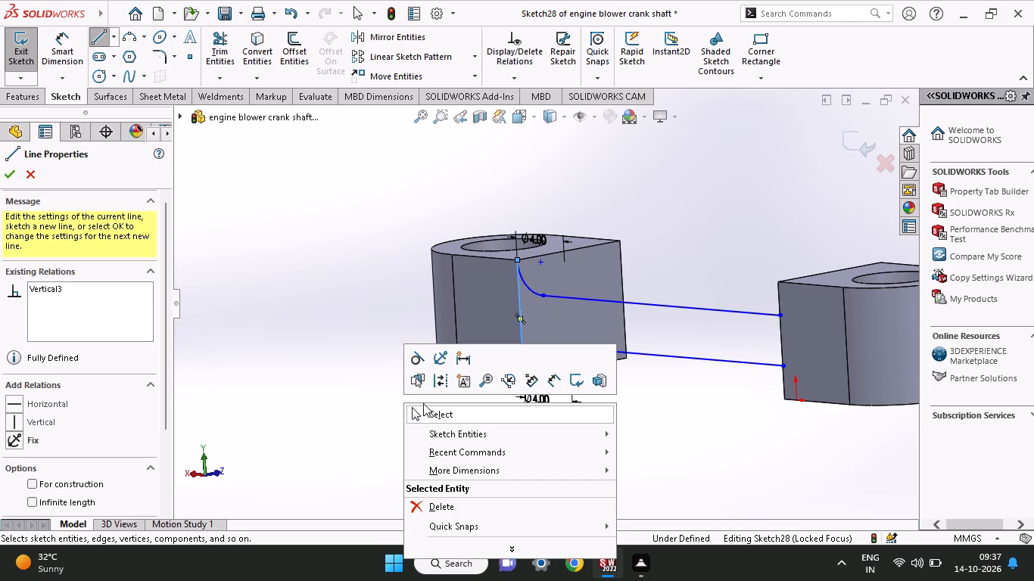
pyautogui.click(423, 412)
# Draw lines along the second block's vertical edge, from the end of the web line nearer the origin to one corner, and back to the opposite corner.
pyautogui.moveTo(746, 446); pyautogui.dragTo(728, 341, button='middle')
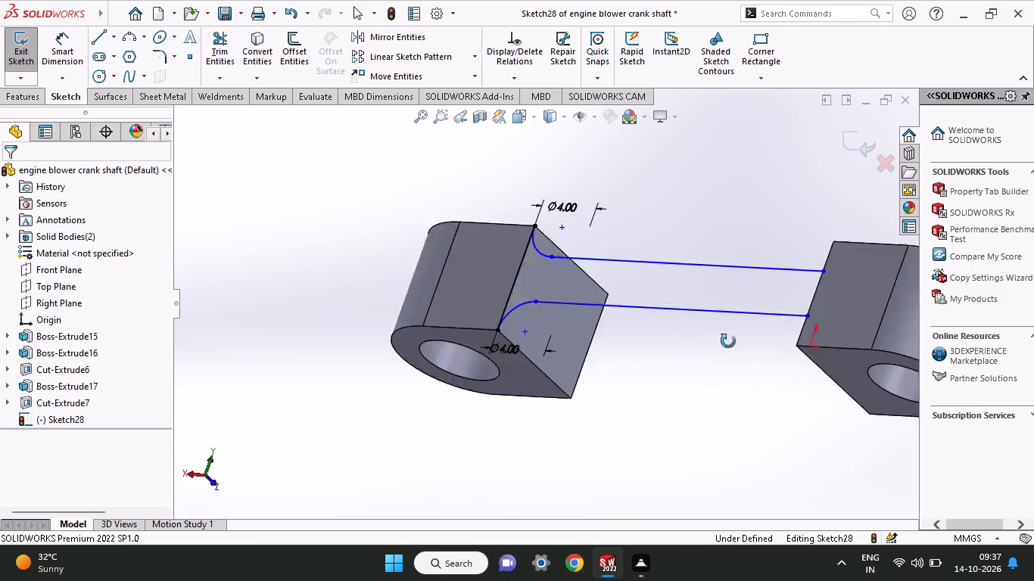
pyautogui.moveTo(728, 341); pyautogui.dragTo(672, 539, button='middle')
pyautogui.moveTo(684, 349); pyautogui.dragTo(721, 359, button='middle')
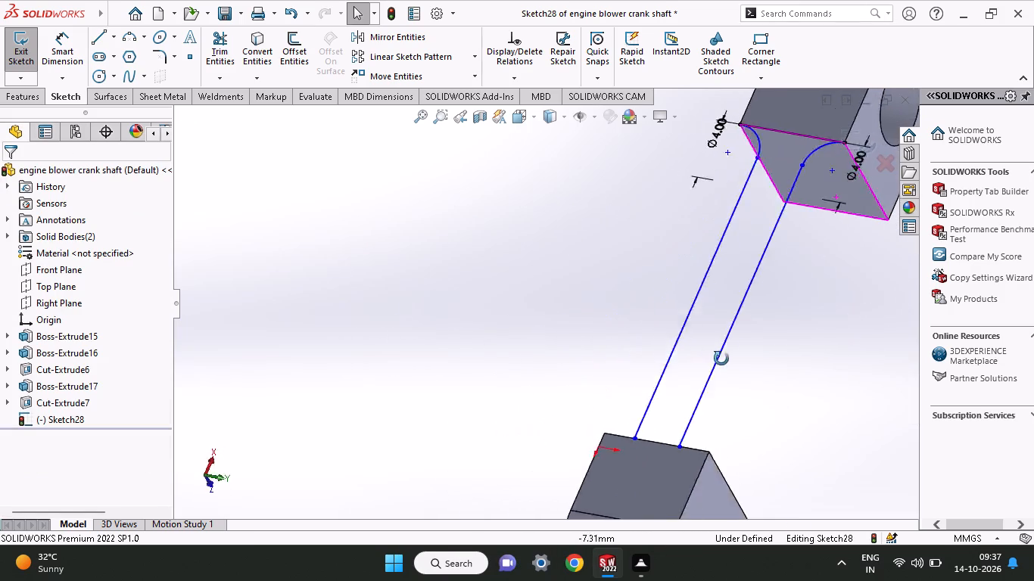
pyautogui.moveTo(721, 359); pyautogui.dragTo(681, 548, button='middle')
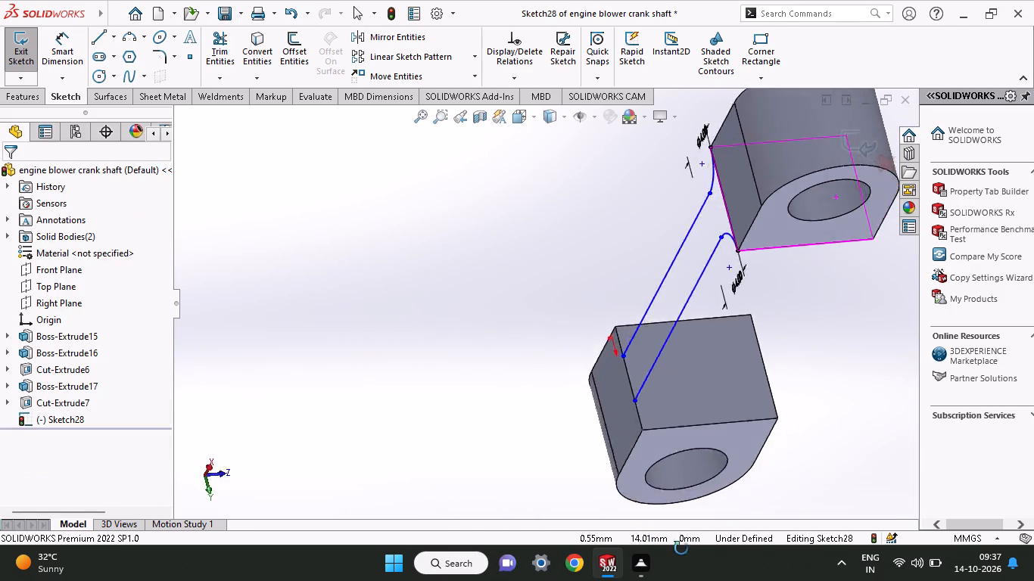
pyautogui.moveTo(681, 548); pyautogui.dragTo(730, 544, button='middle')
pyautogui.moveTo(719, 344); pyautogui.dragTo(722, 365, button='middle')
pyautogui.click(96, 33)
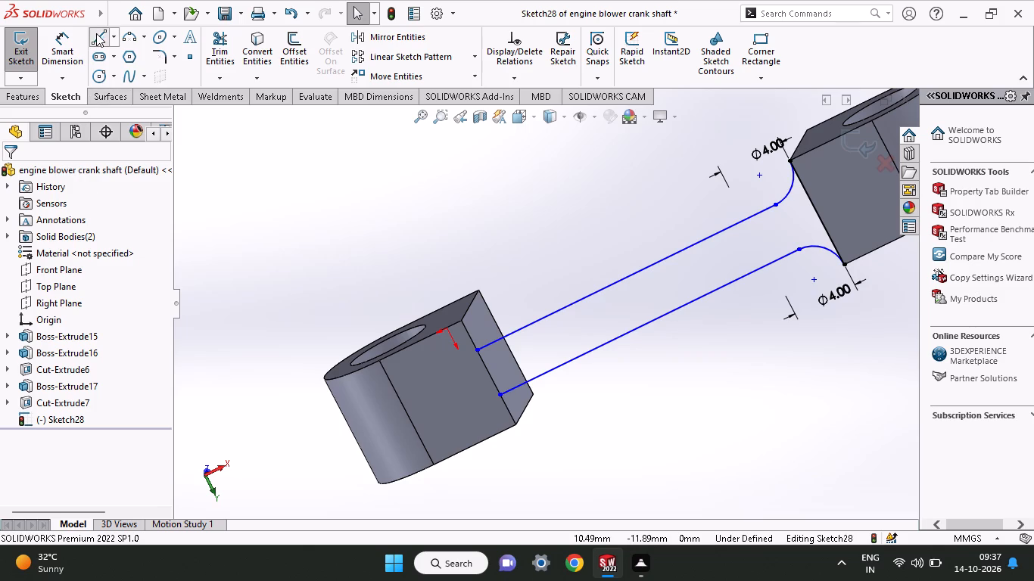
pyautogui.click(478, 354)
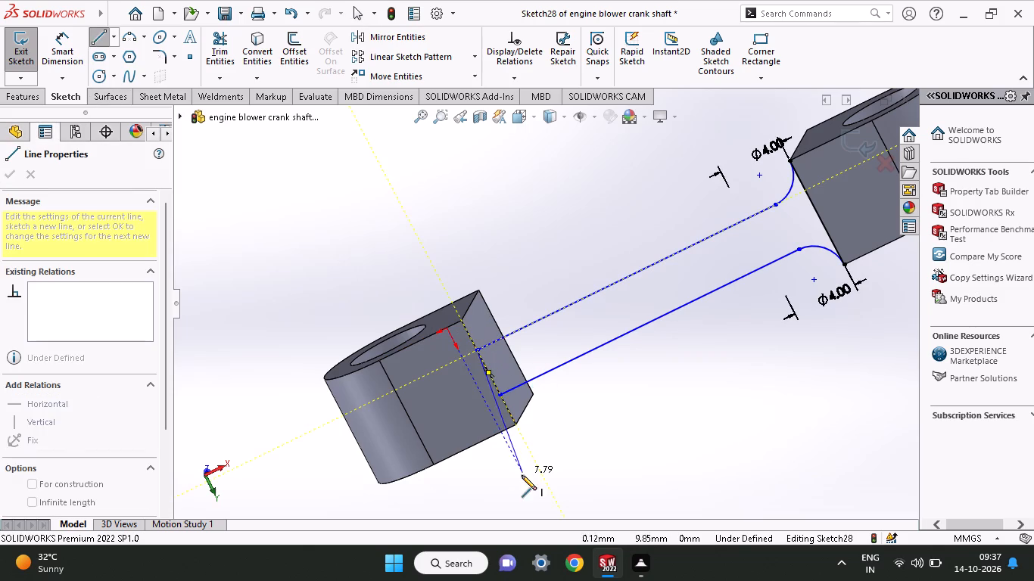
pyautogui.click(515, 421)
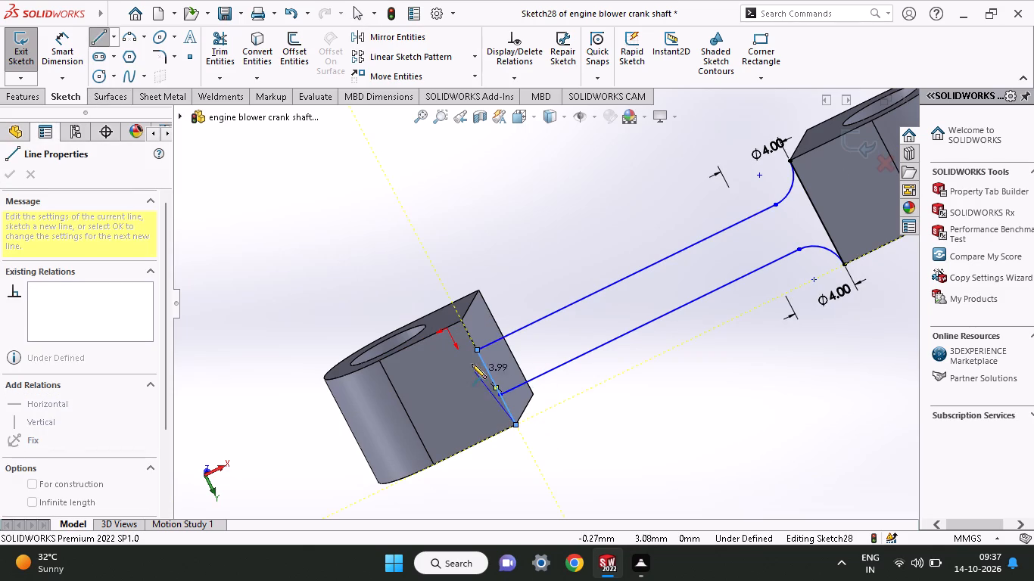
pyautogui.click(462, 323)
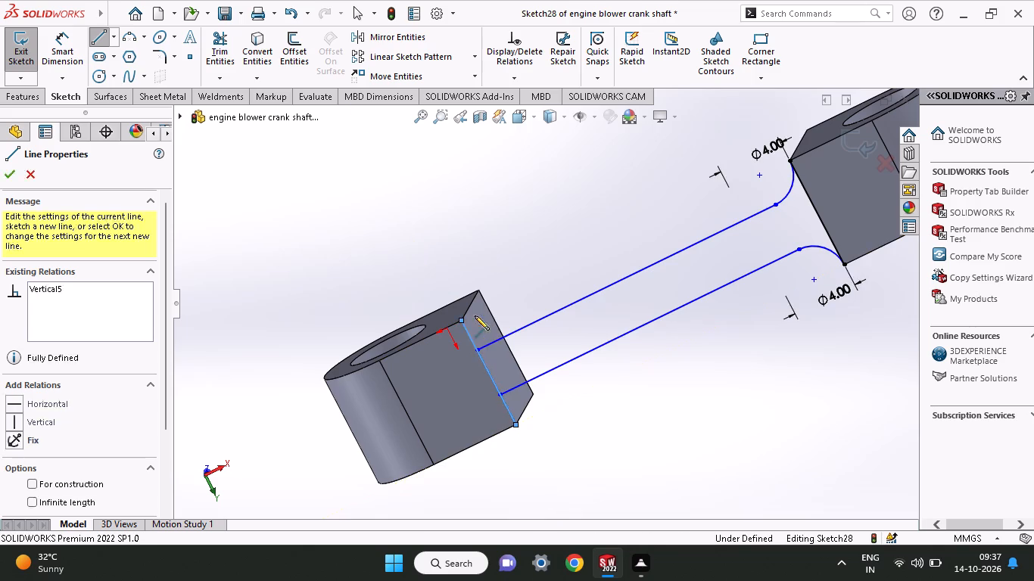
pyautogui.rightClick(513, 272)
pyautogui.click(539, 284)
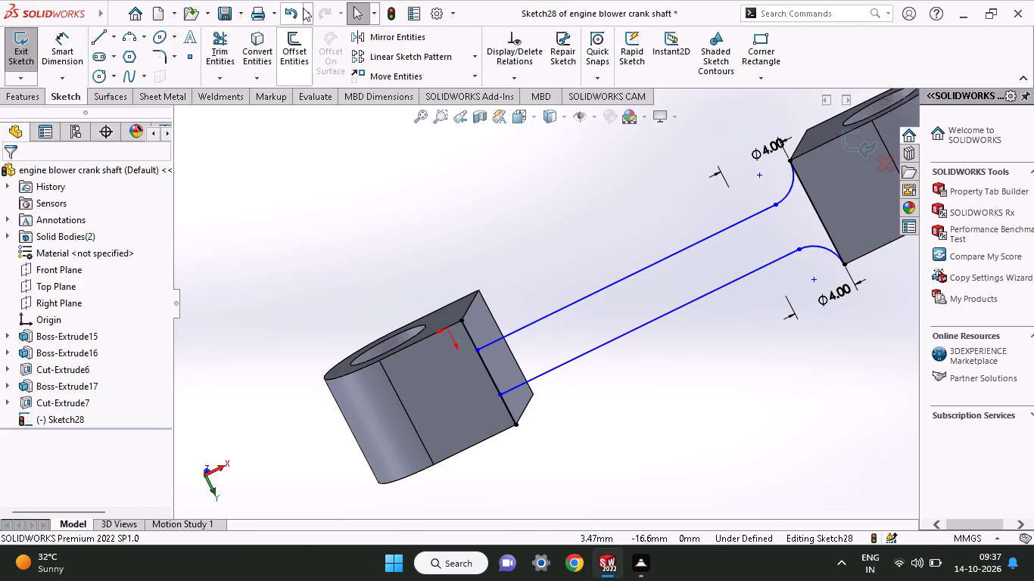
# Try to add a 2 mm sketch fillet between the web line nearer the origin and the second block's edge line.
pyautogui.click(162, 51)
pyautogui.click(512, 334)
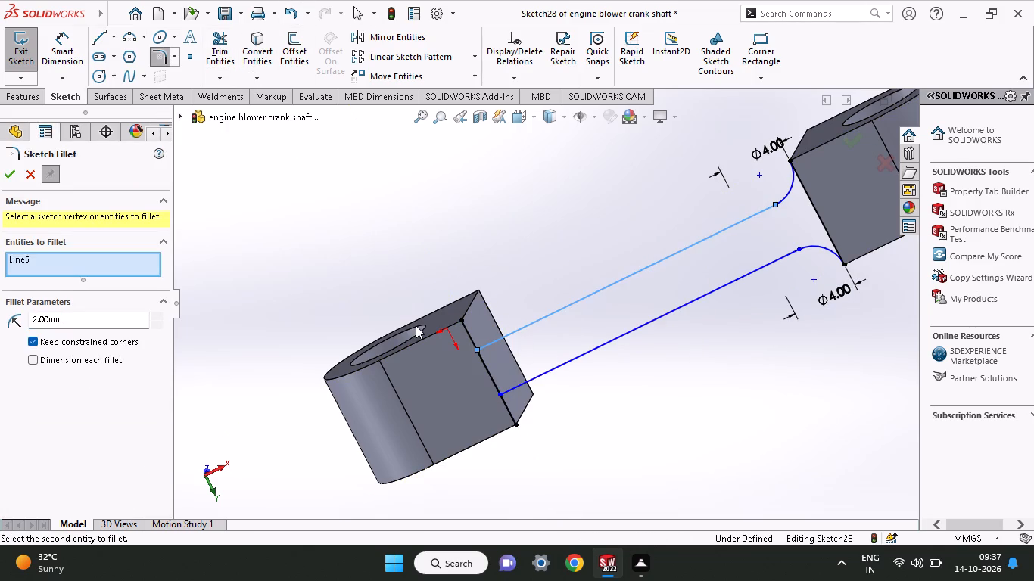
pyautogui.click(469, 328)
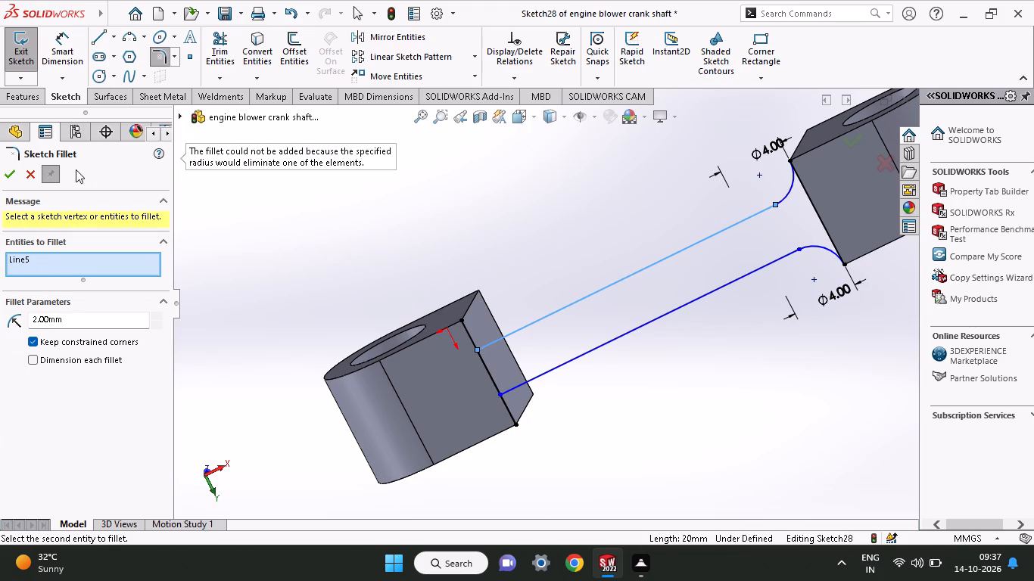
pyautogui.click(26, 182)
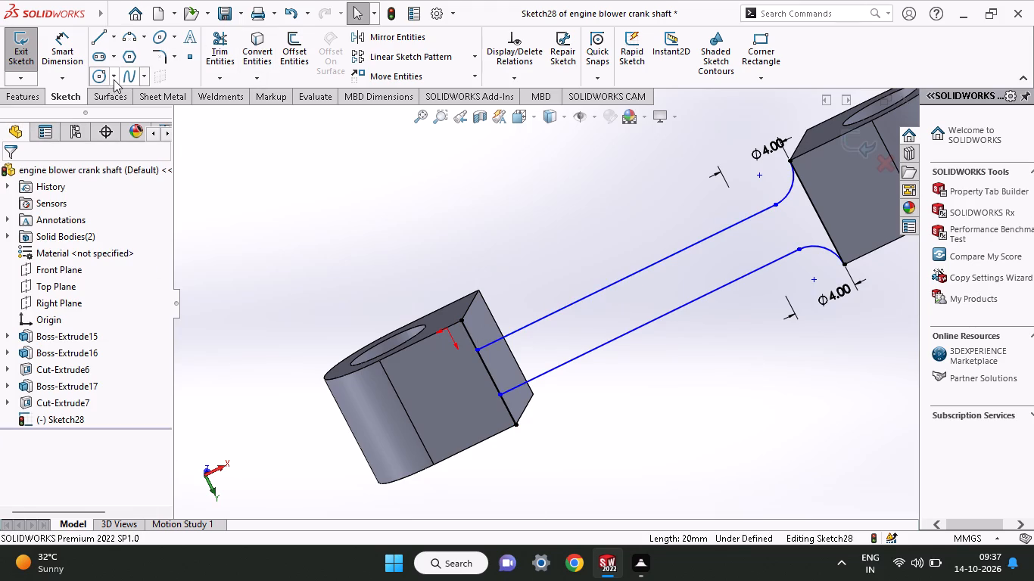
# Sketch a circle about 7 mm in diameter at the second block, centred just outside the web line nearer the origin.
pyautogui.click(101, 73)
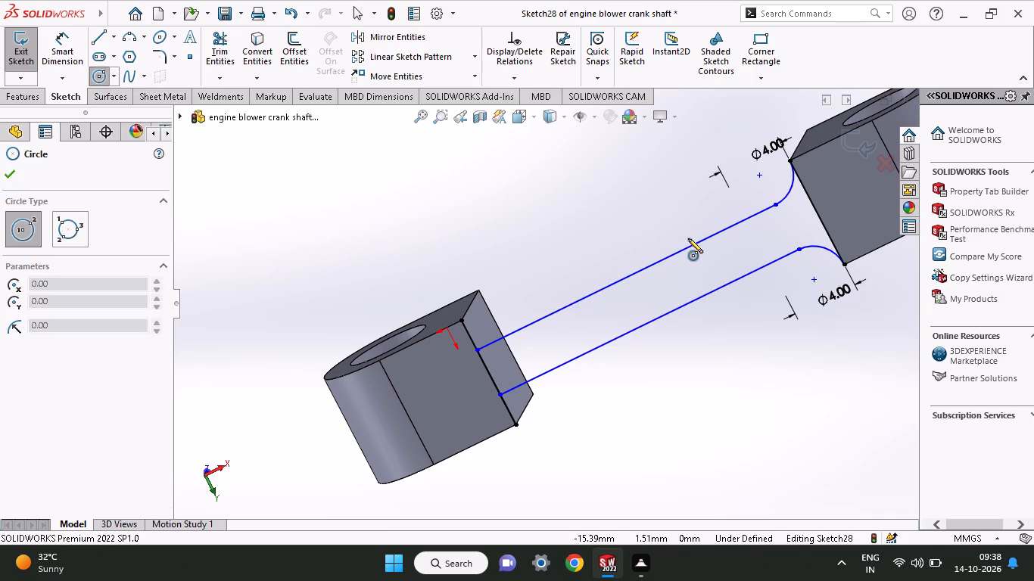
pyautogui.click(499, 300)
pyautogui.click(522, 247)
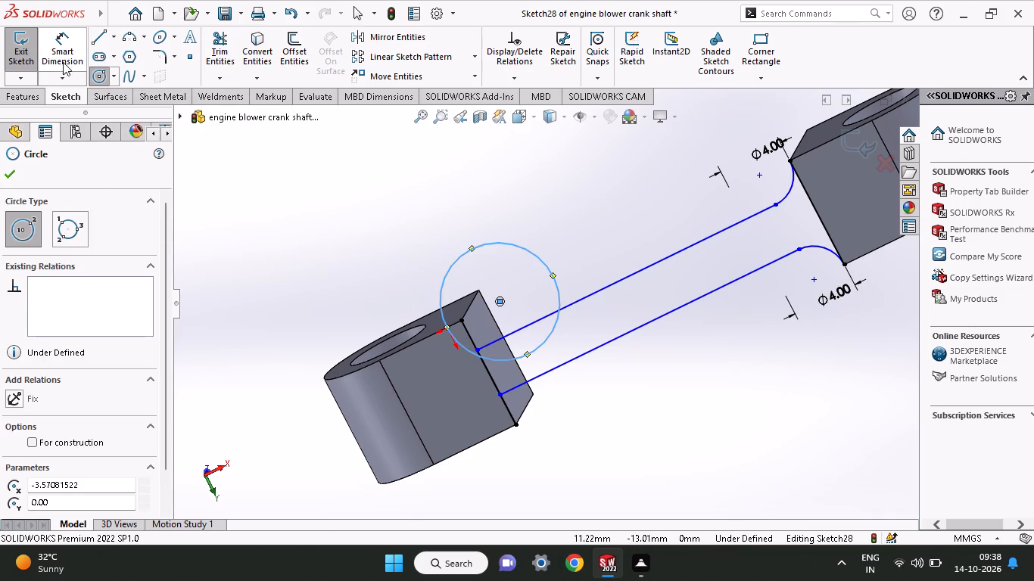
# Dimension the new circle's diameter at 4 mm.
pyautogui.click(70, 52)
pyautogui.click(446, 260)
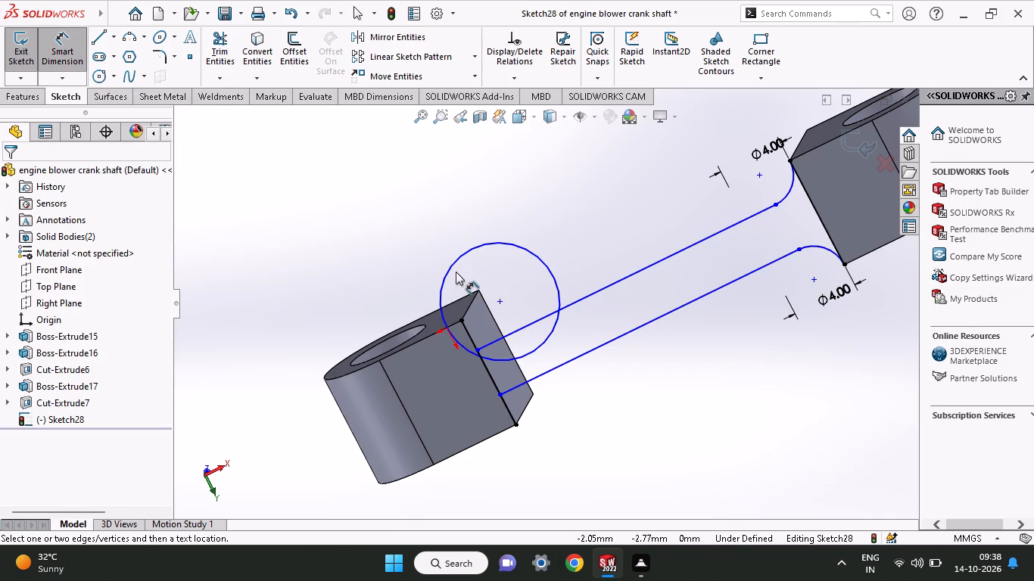
pyautogui.click(456, 272)
pyautogui.click(452, 258)
pyautogui.click(454, 265)
pyautogui.click(414, 235)
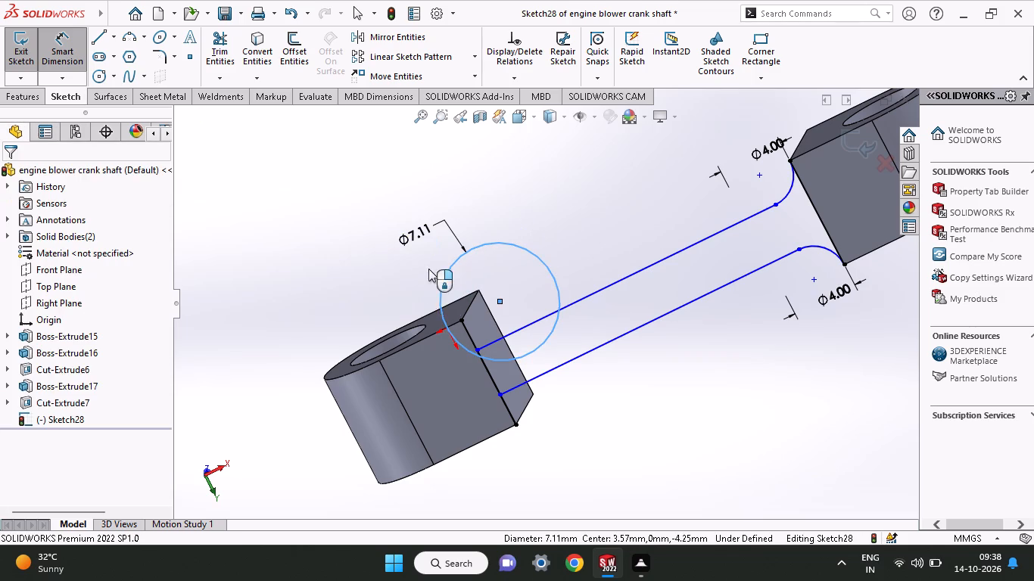
pyautogui.press('4')
pyautogui.press('Return')
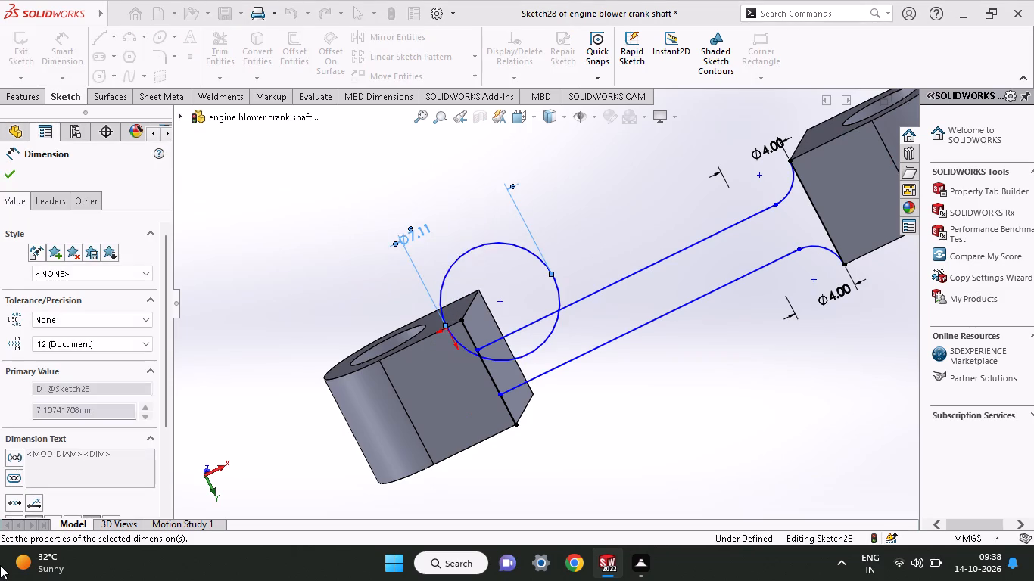
pyautogui.click(7, 172)
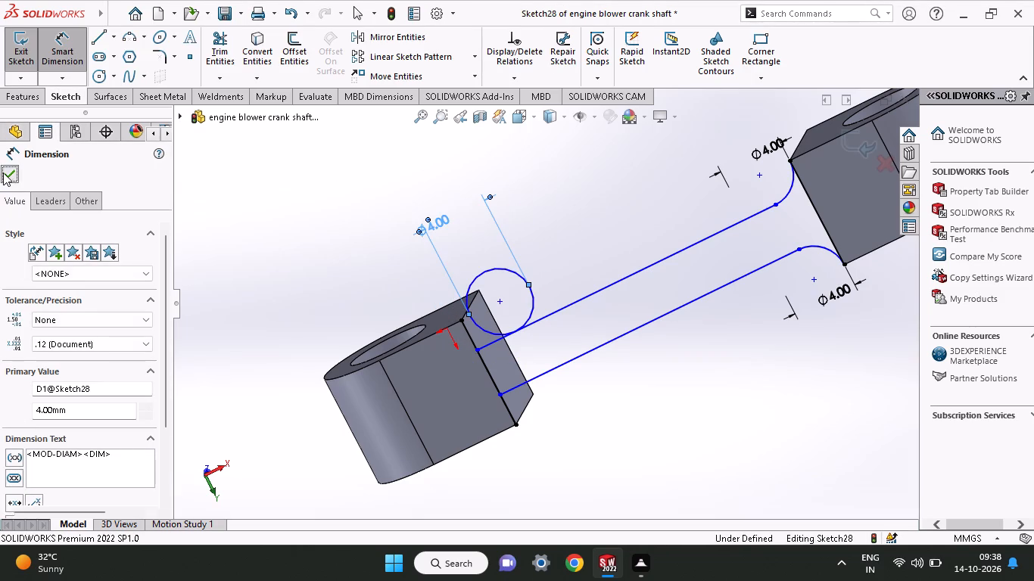
# Add a tangent relation between the 4 mm circle and the web line nearer the origin.
pyautogui.click(488, 340)
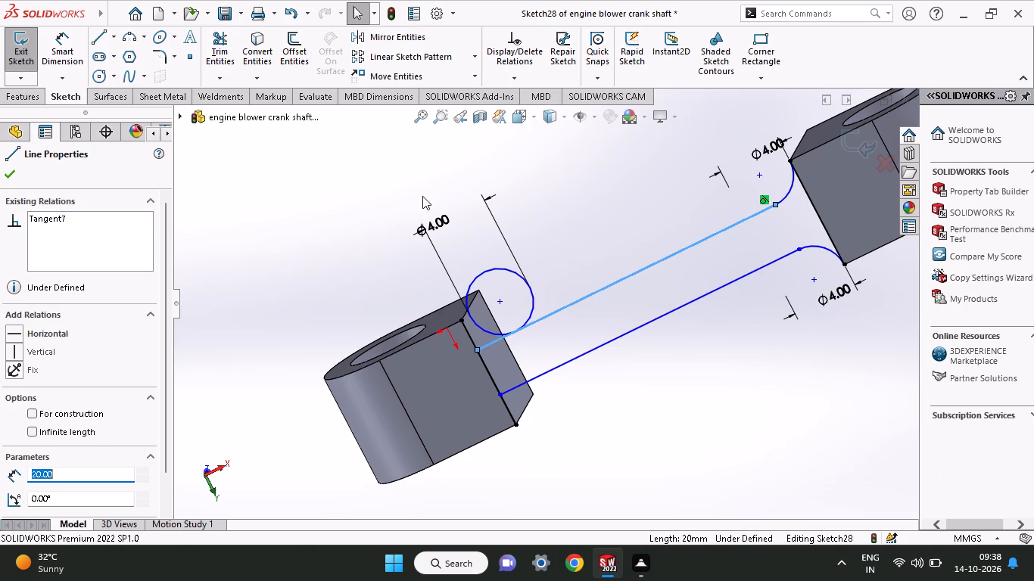
pyautogui.keyDown('shift'); pyautogui.click(536, 311); pyautogui.keyUp('shift')
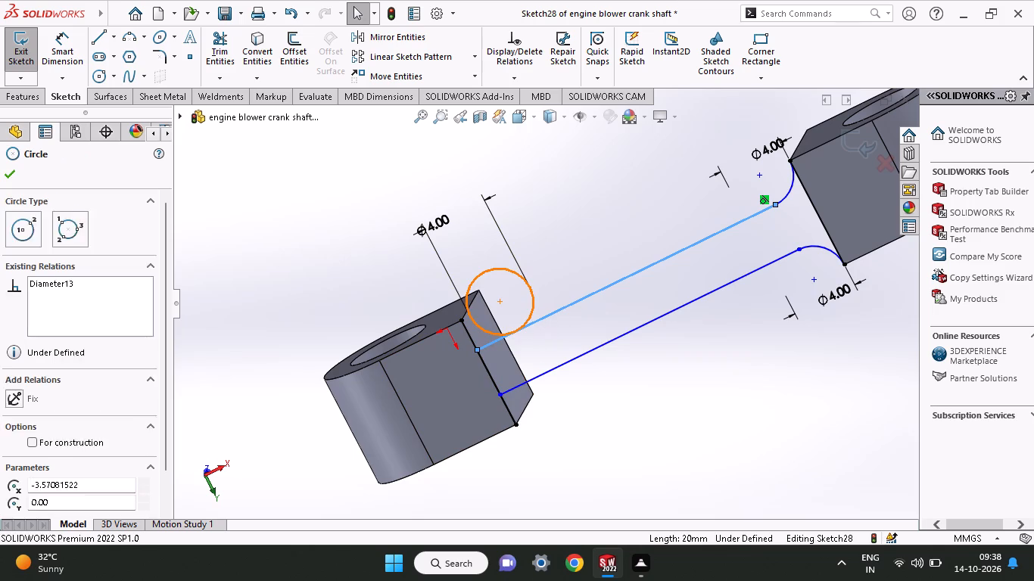
pyautogui.click(30, 423)
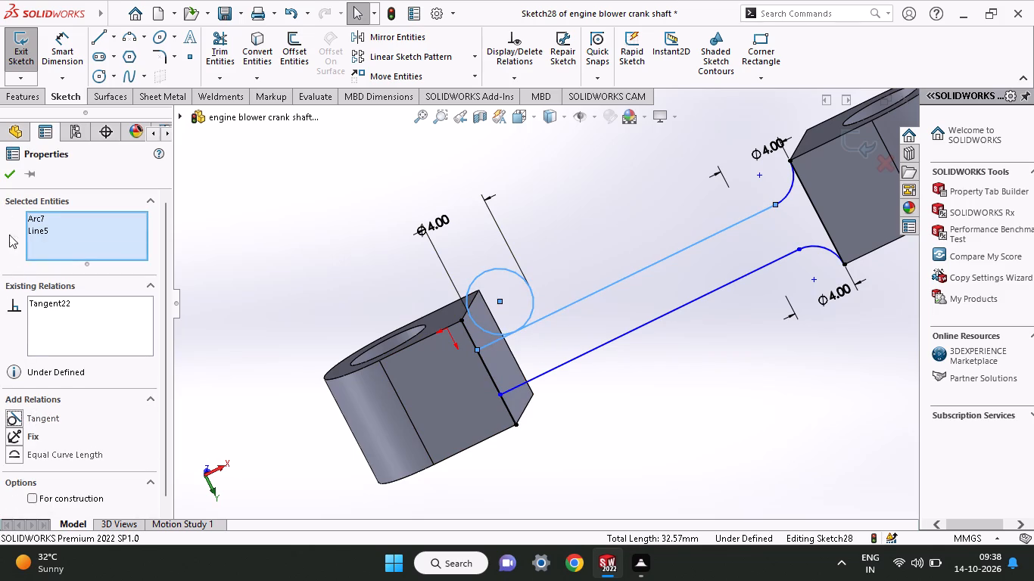
pyautogui.click(6, 178)
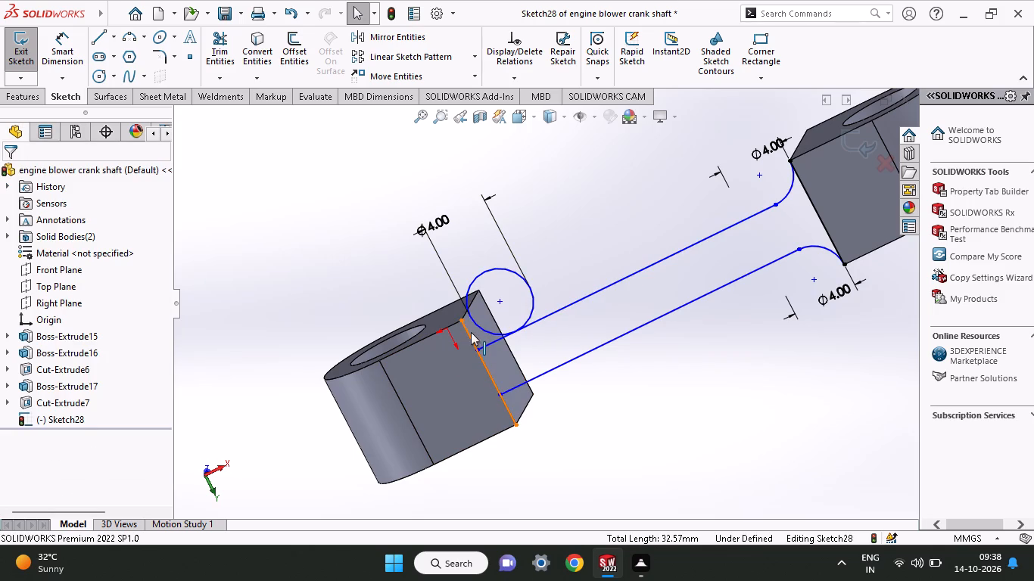
# Add a tangent relation between the 4 mm circle and the line along the second block's vertical edge.
pyautogui.keyDown('shift'); pyautogui.click(471, 332); pyautogui.keyUp('shift')
pyautogui.keyDown('shift'); pyautogui.click(481, 330); pyautogui.keyUp('shift')
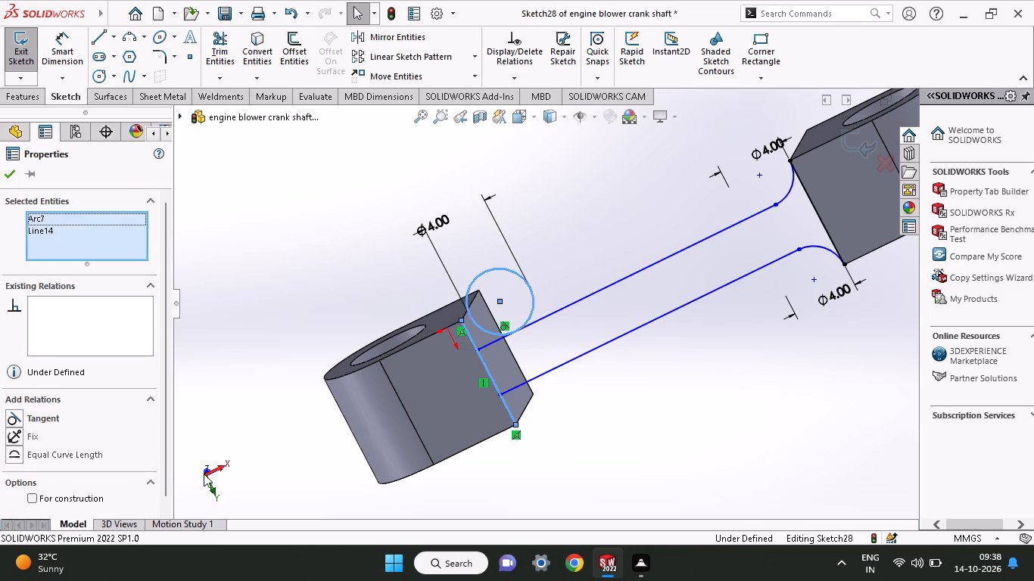
pyautogui.click(47, 421)
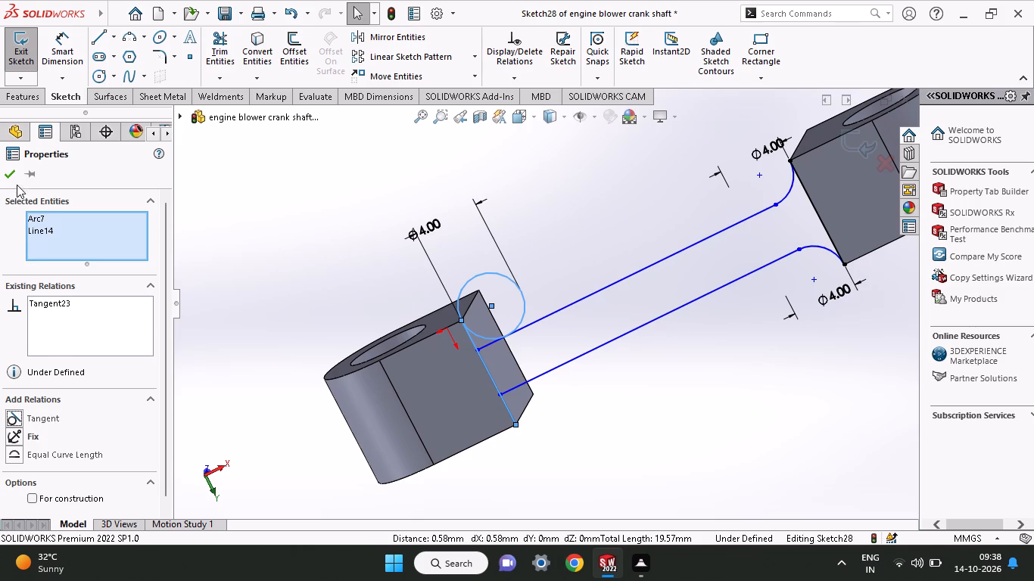
pyautogui.click(14, 176)
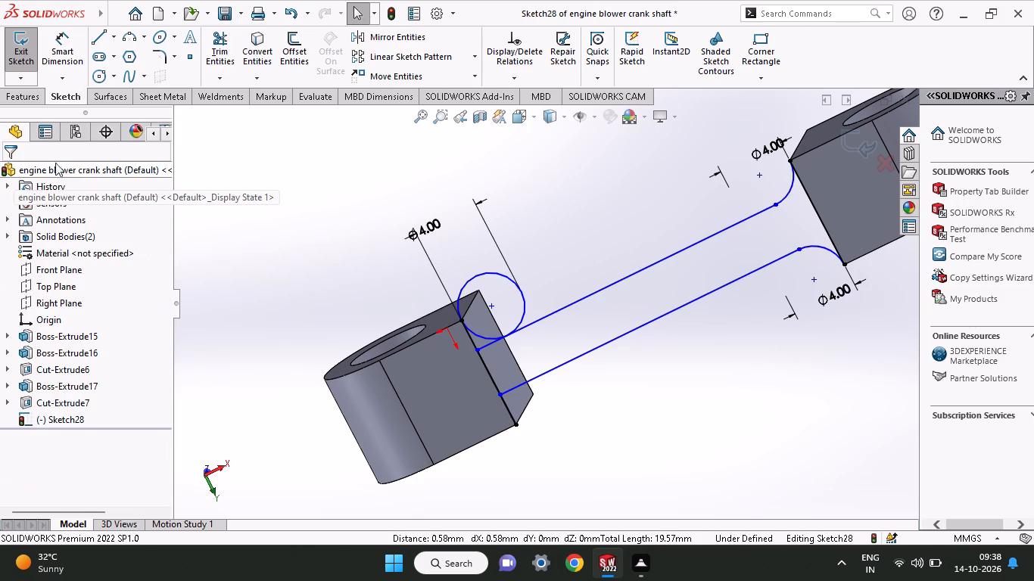
# Trim the 4 mm circle at the second block to its corner arc and remove the adjoining web line's stub beyond it.
pyautogui.click(211, 59)
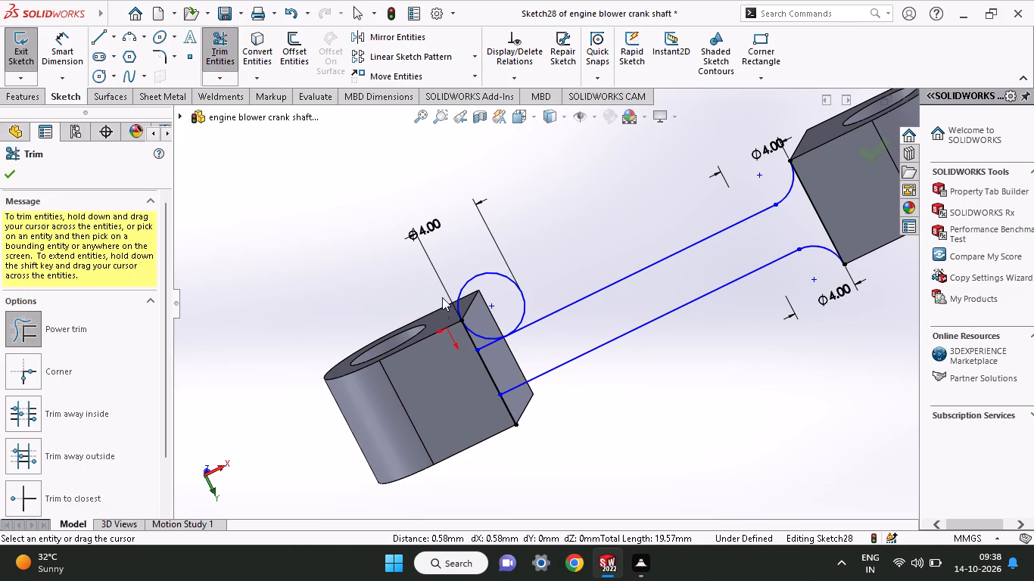
pyautogui.moveTo(448, 263); pyautogui.dragTo(486, 302)
pyautogui.moveTo(497, 366); pyautogui.dragTo(497, 359)
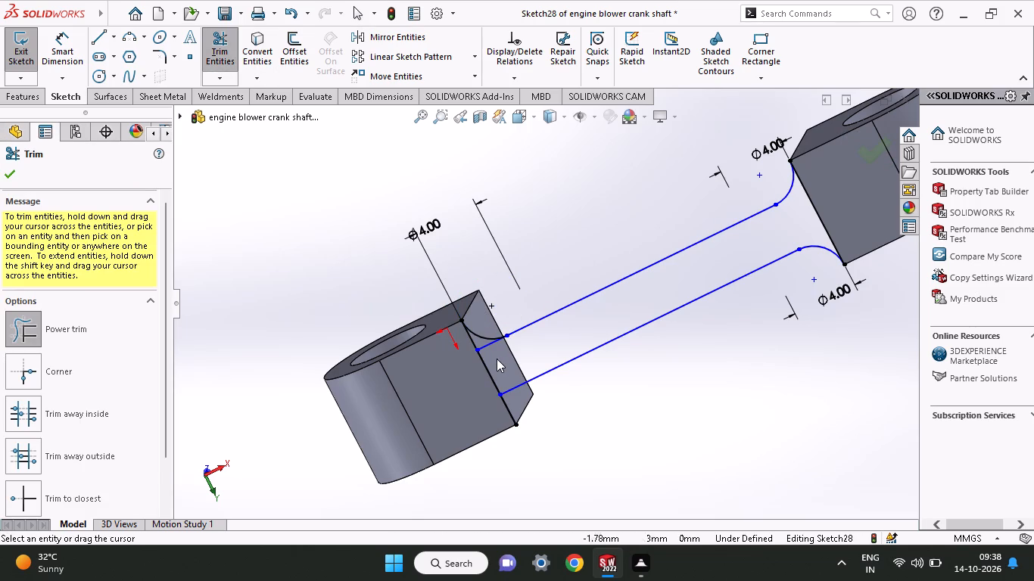
pyautogui.moveTo(497, 359); pyautogui.dragTo(474, 344)
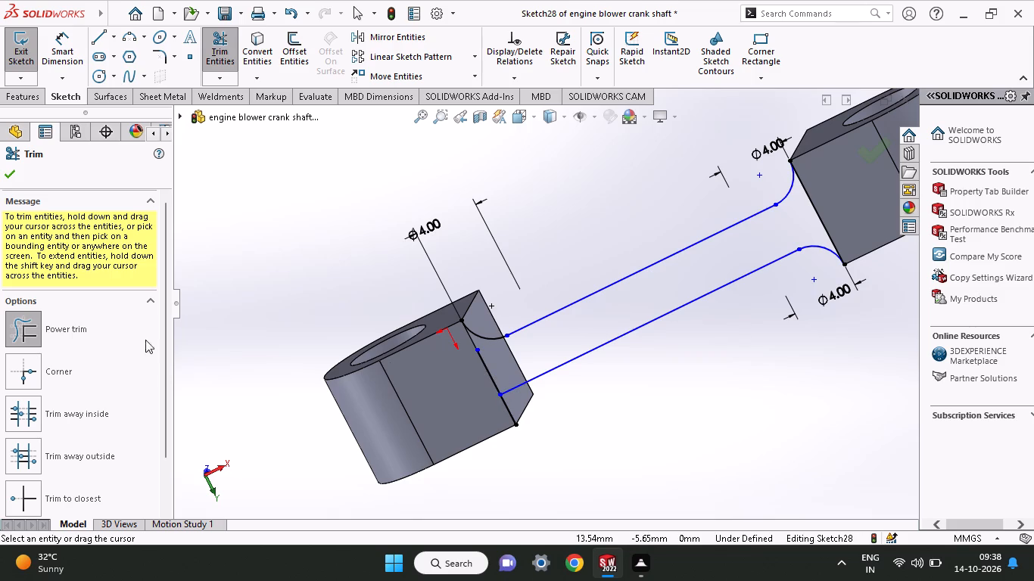
pyautogui.click(12, 179)
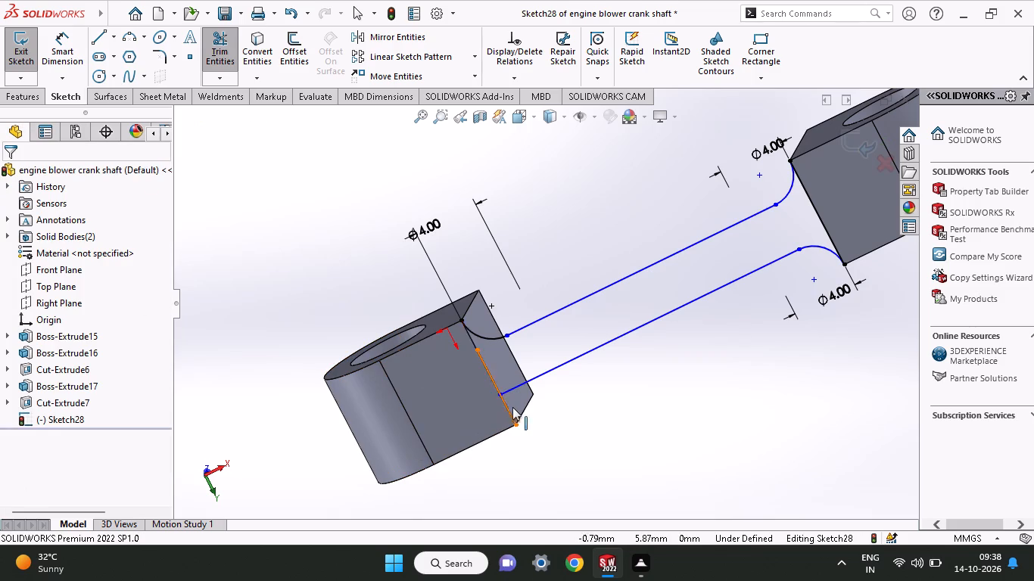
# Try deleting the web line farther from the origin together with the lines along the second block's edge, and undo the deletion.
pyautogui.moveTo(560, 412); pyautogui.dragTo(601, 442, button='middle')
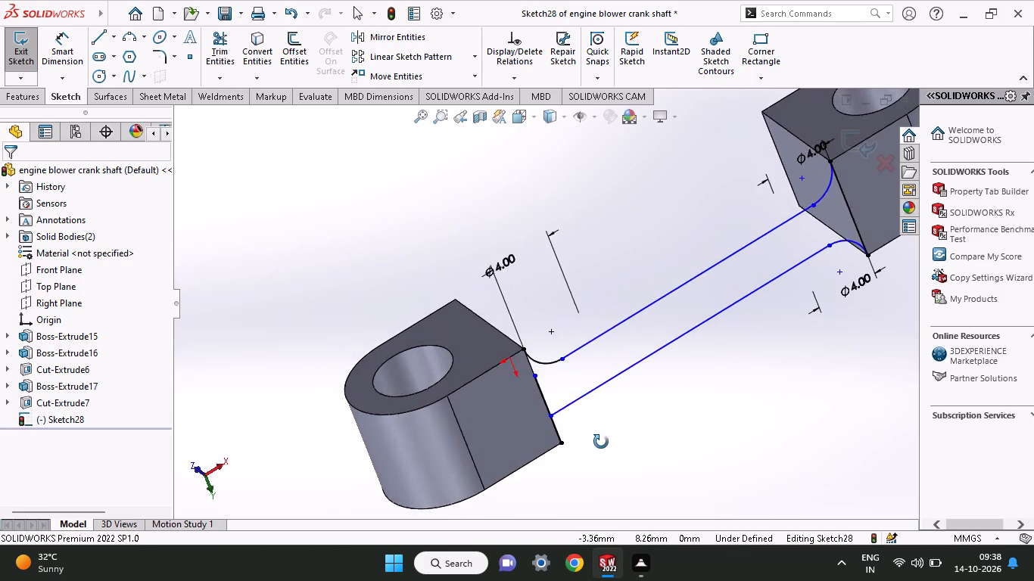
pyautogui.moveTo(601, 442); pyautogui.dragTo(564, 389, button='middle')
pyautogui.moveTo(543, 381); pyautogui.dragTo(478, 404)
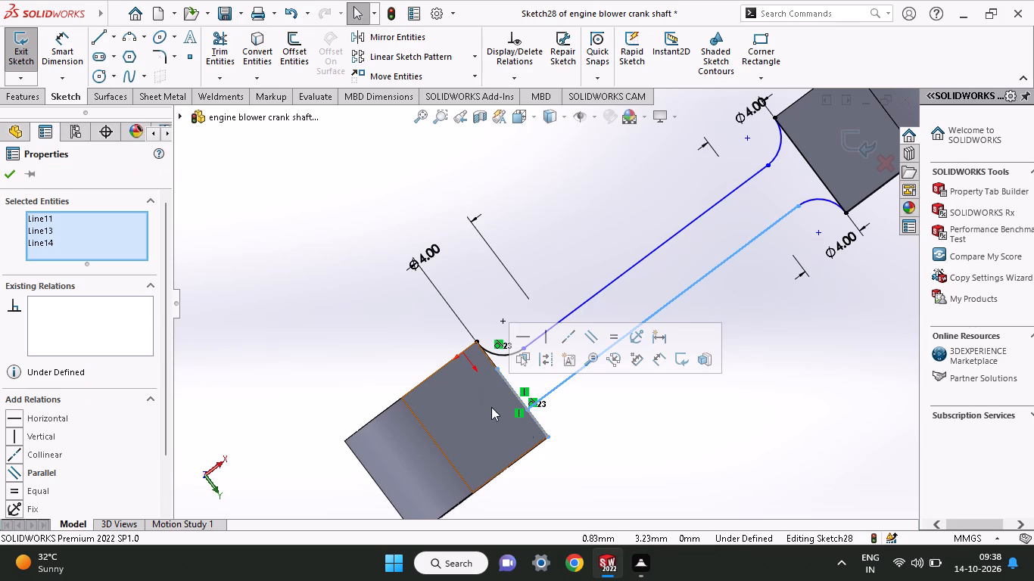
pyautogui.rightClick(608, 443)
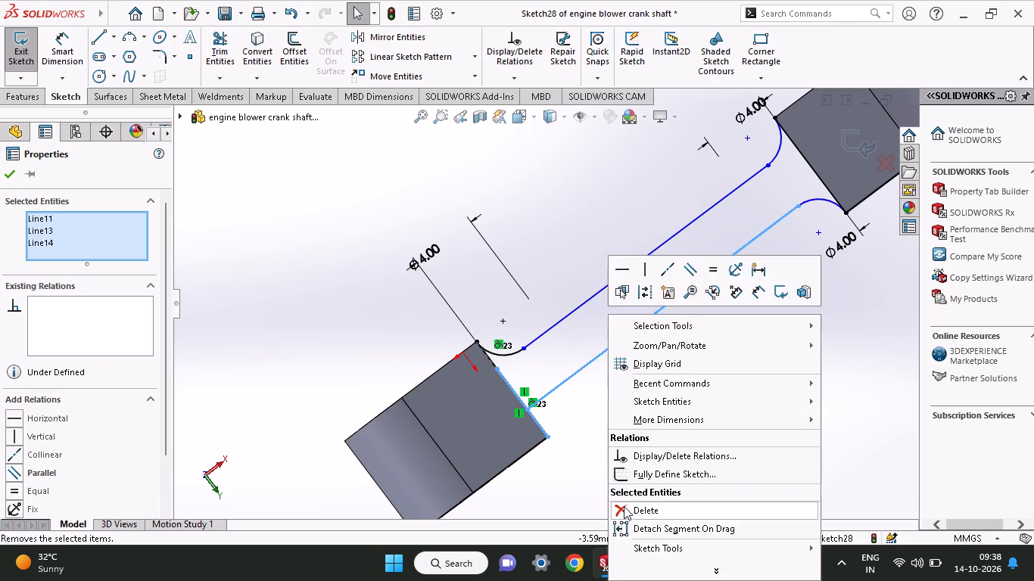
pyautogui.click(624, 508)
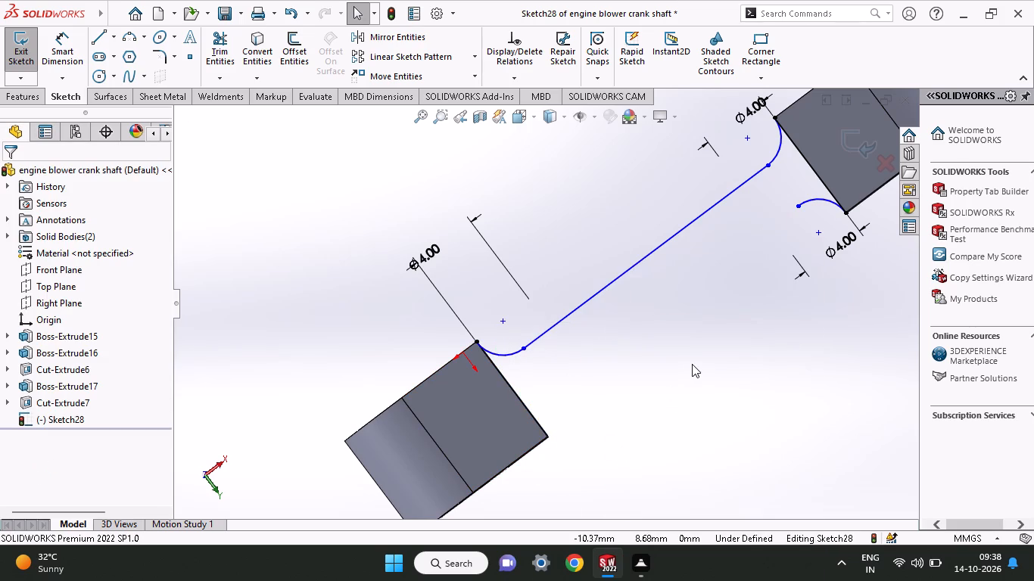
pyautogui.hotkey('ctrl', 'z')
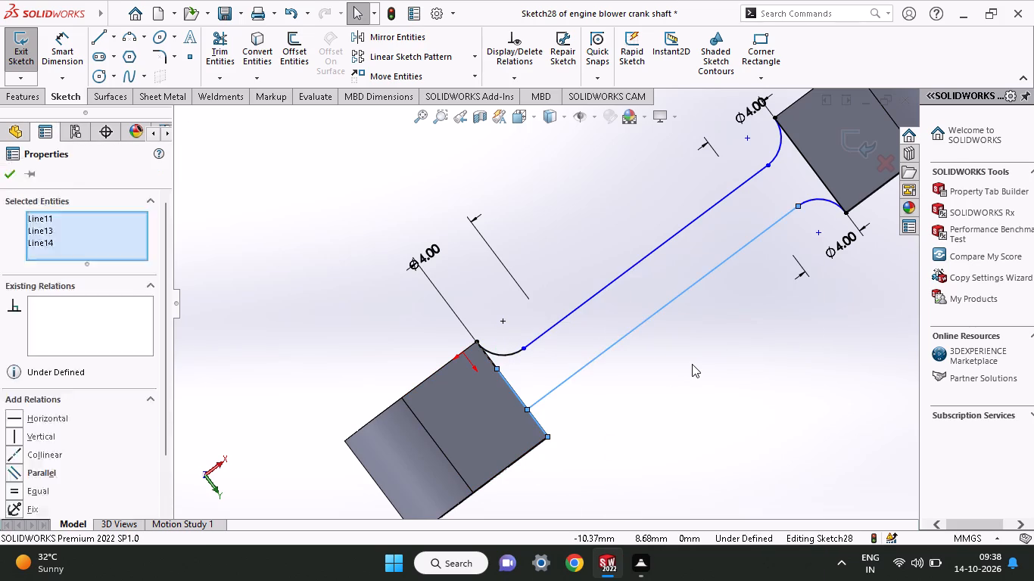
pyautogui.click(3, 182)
# Sketch a circle about 3.8 mm in diameter near the second block, outside the web line farther from the origin.
pyautogui.click(98, 80)
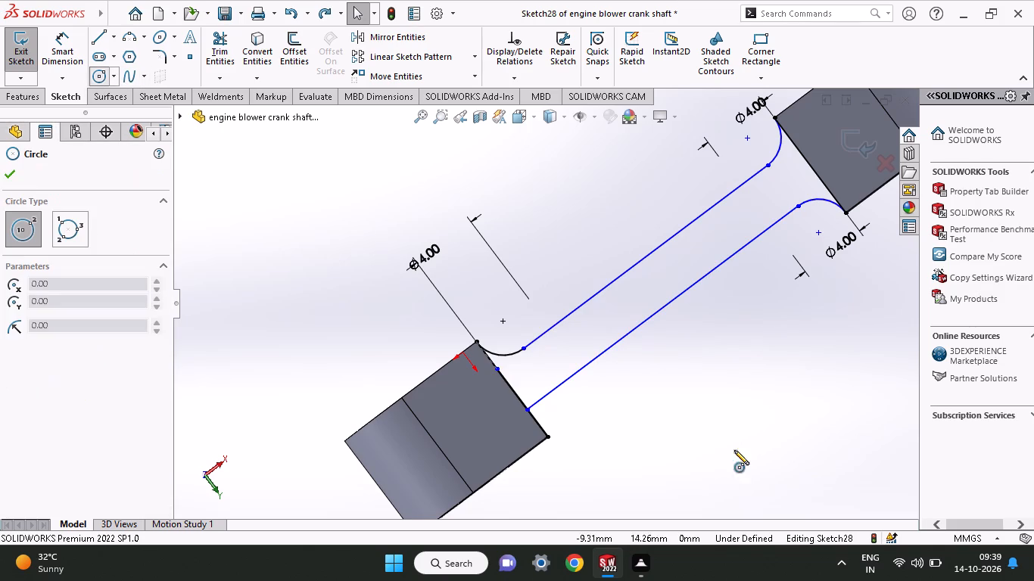
pyautogui.click(629, 418)
pyautogui.click(653, 440)
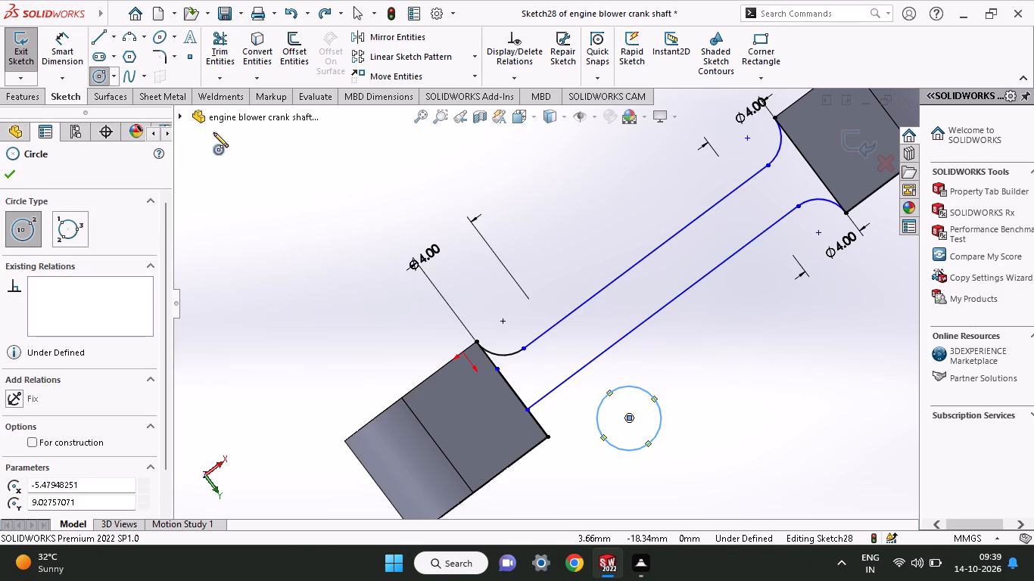
# Dimension the new circle's diameter at 4 mm.
pyautogui.click(83, 67)
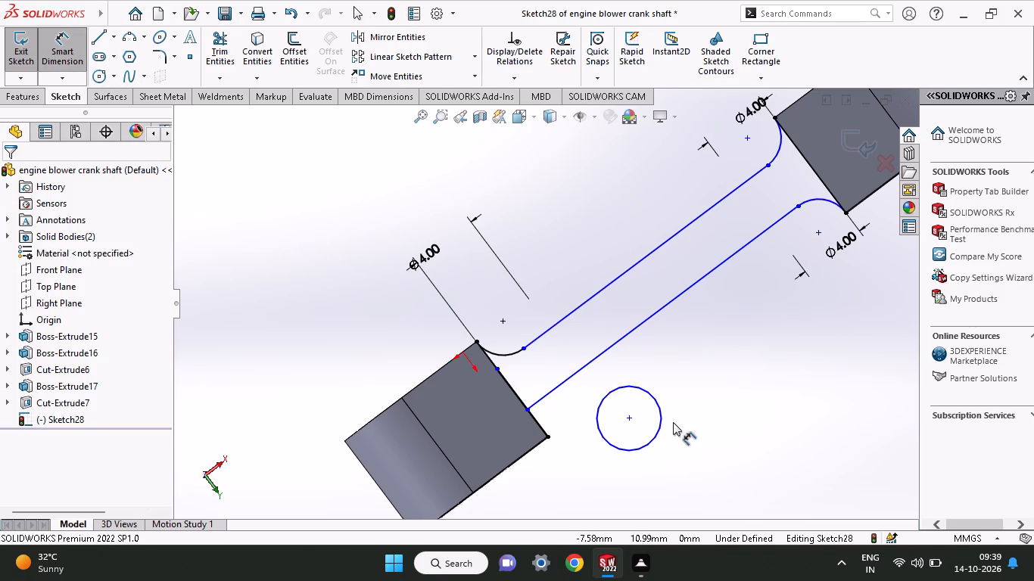
pyautogui.click(663, 422)
pyautogui.click(744, 412)
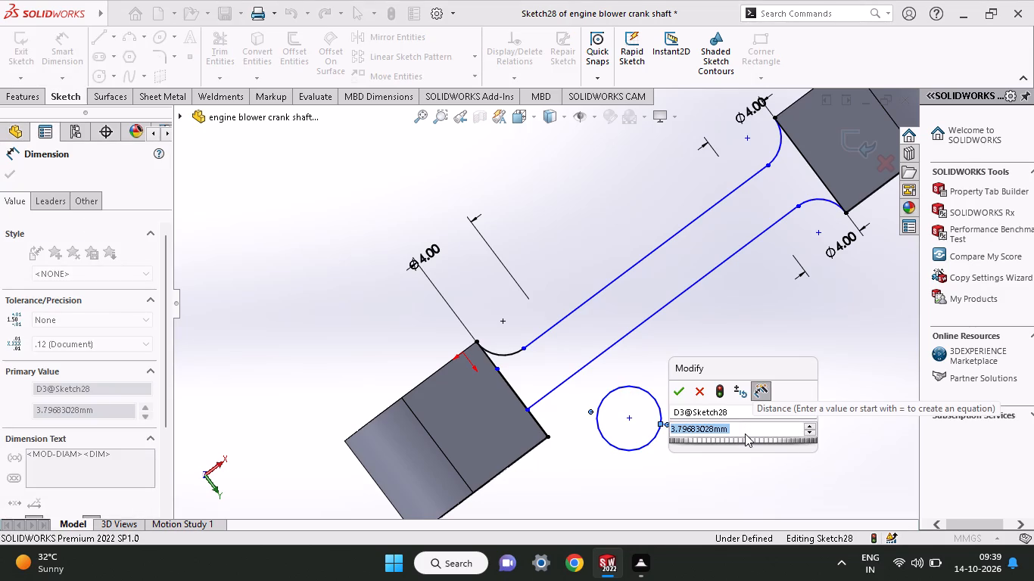
pyautogui.press('4')
pyautogui.press('Return')
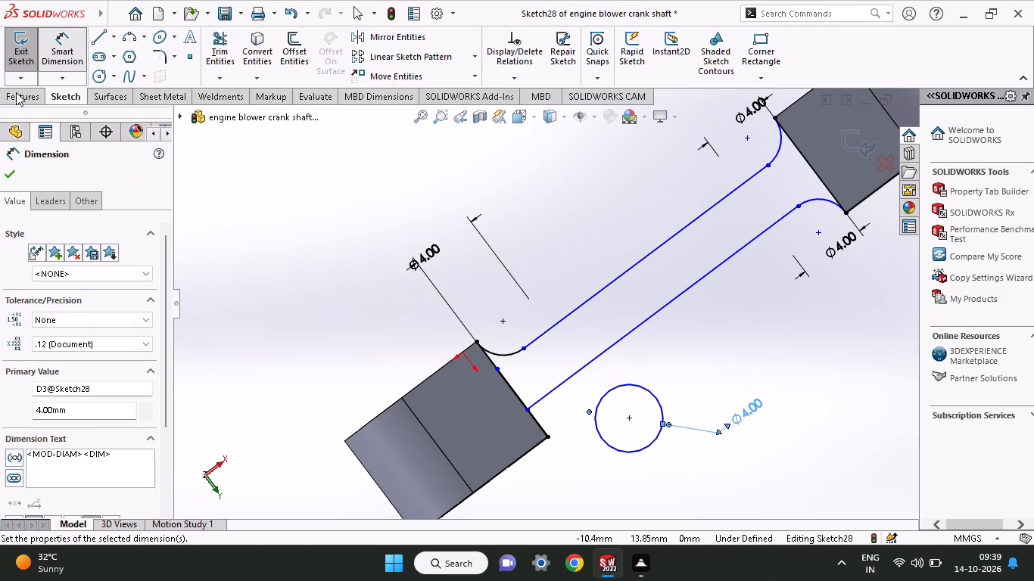
pyautogui.click(14, 169)
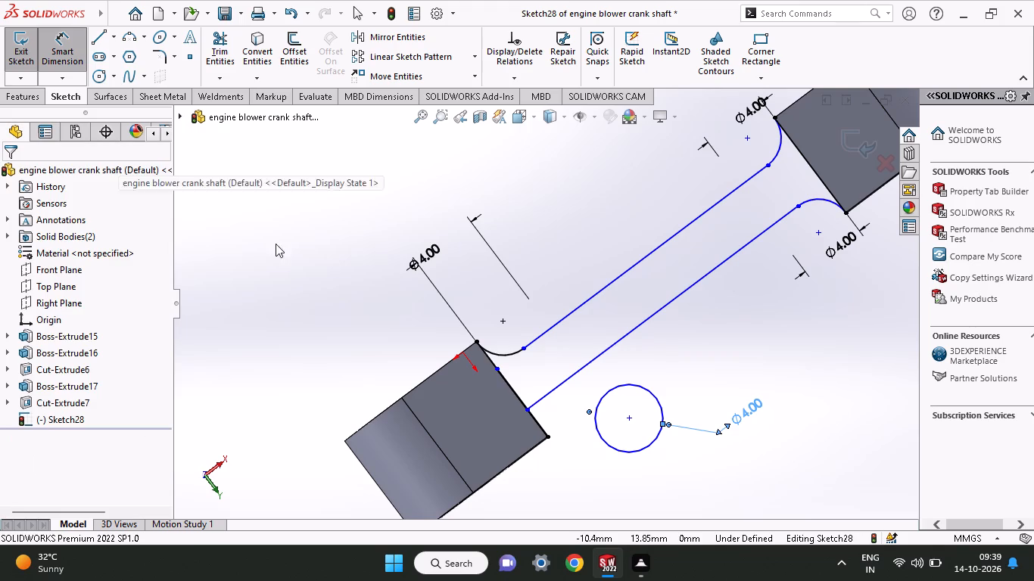
# Add a tangent relation between the new 4 mm circle and the line along the second block's vertical edge.
pyautogui.click(537, 419)
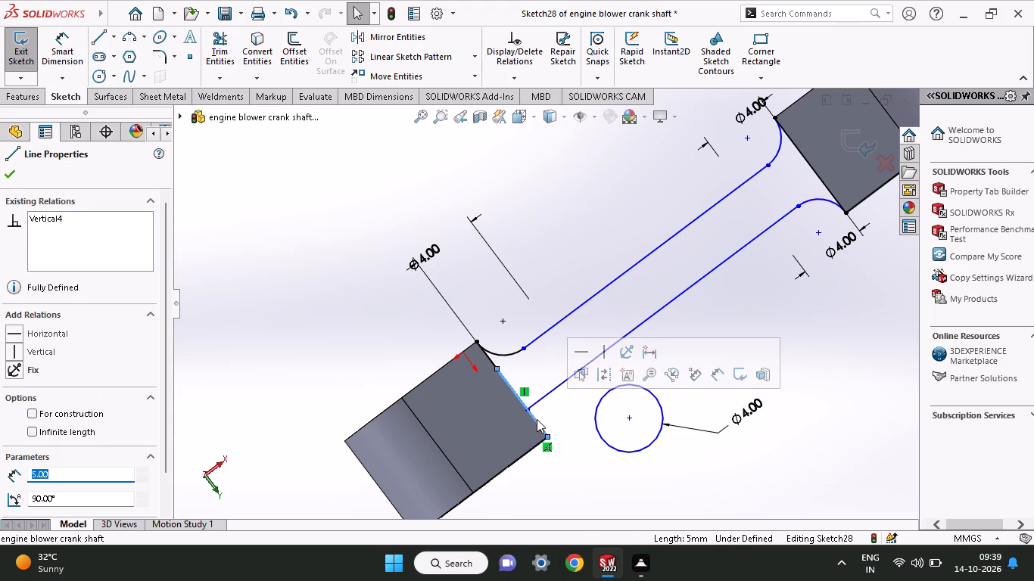
pyautogui.keyDown('shift'); pyautogui.click(653, 444); pyautogui.keyUp('shift')
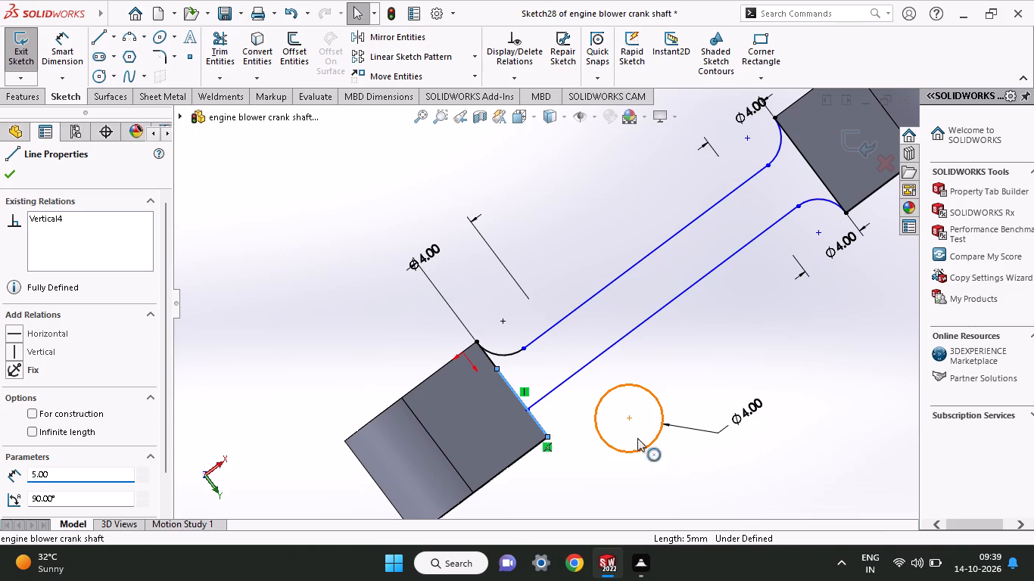
pyautogui.click(66, 423)
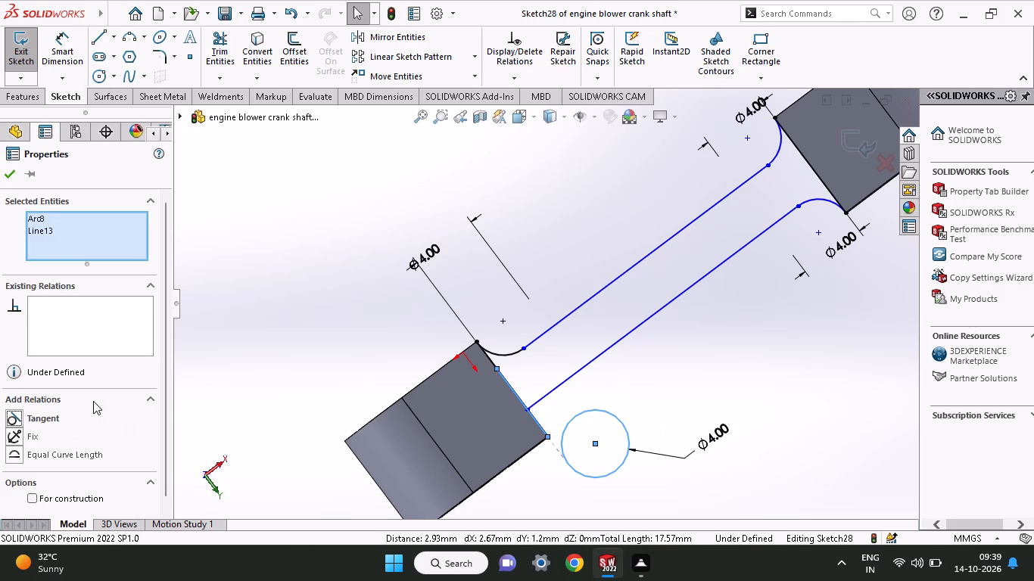
pyautogui.click(5, 169)
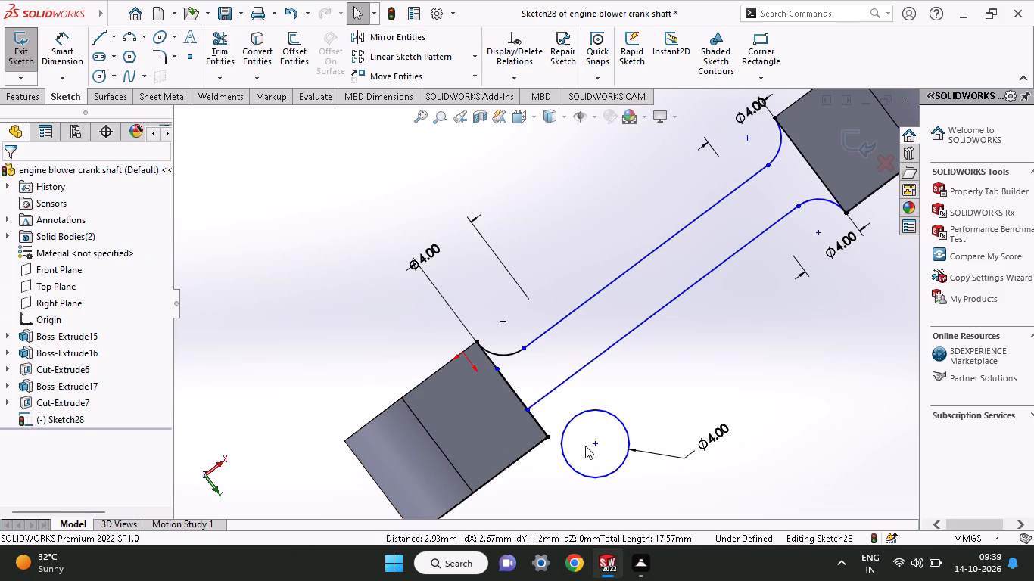
# Add a tangent relation between the new 4 mm circle and the web line farther from the origin.
pyautogui.keyDown('shift'); pyautogui.click(586, 410); pyautogui.keyUp('shift')
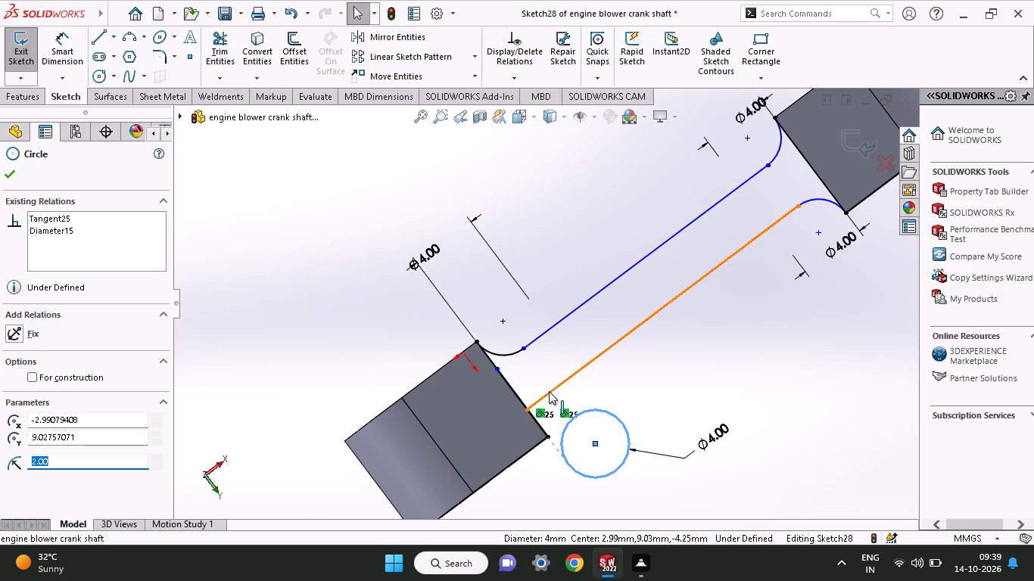
pyautogui.keyDown('shift'); pyautogui.click(549, 391); pyautogui.keyUp('shift')
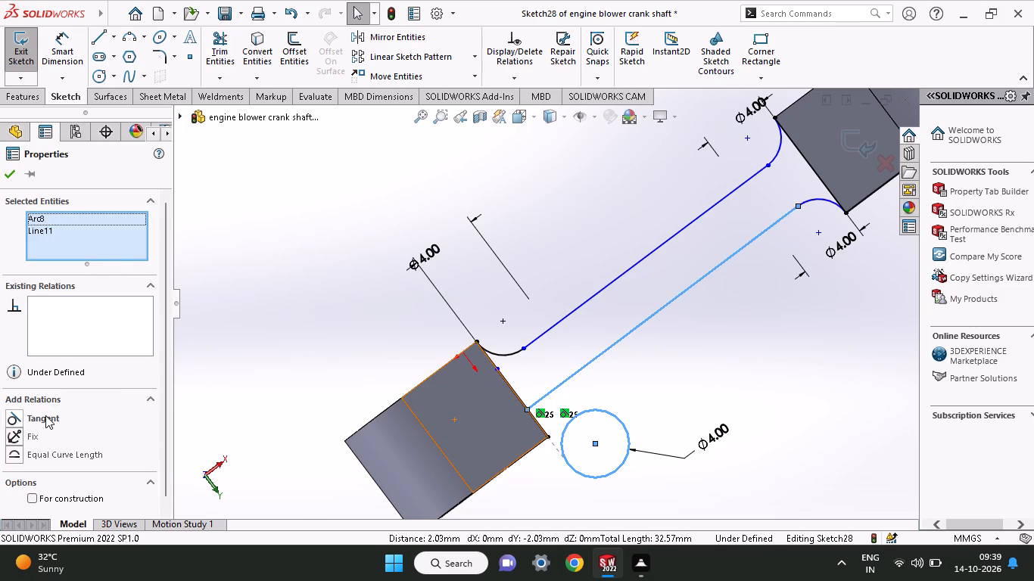
pyautogui.click(45, 416)
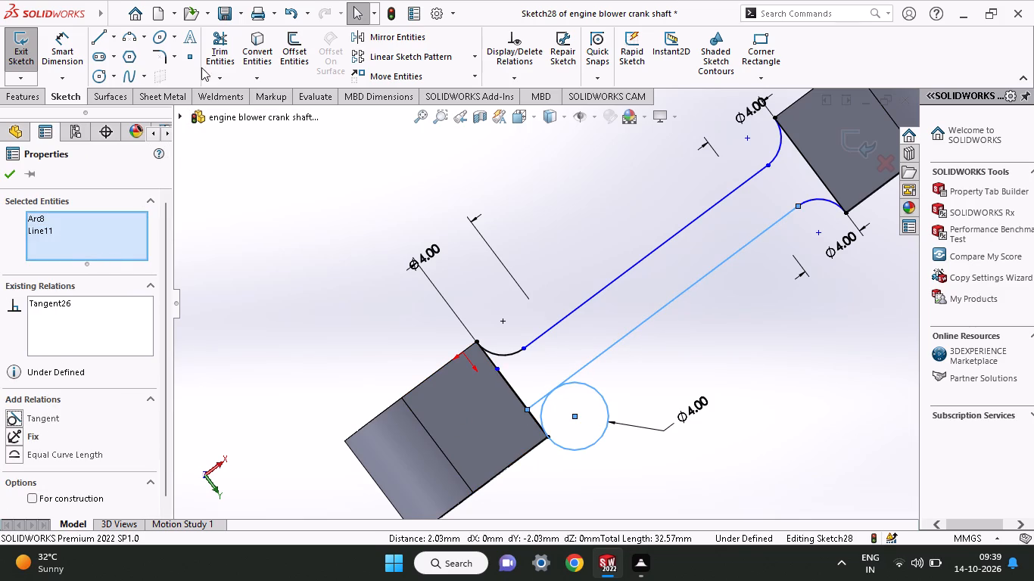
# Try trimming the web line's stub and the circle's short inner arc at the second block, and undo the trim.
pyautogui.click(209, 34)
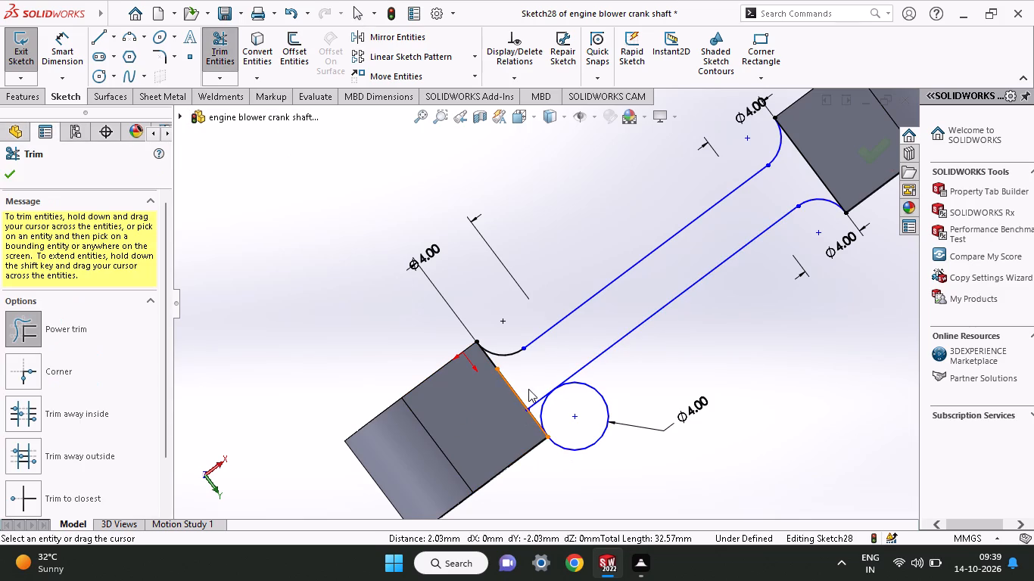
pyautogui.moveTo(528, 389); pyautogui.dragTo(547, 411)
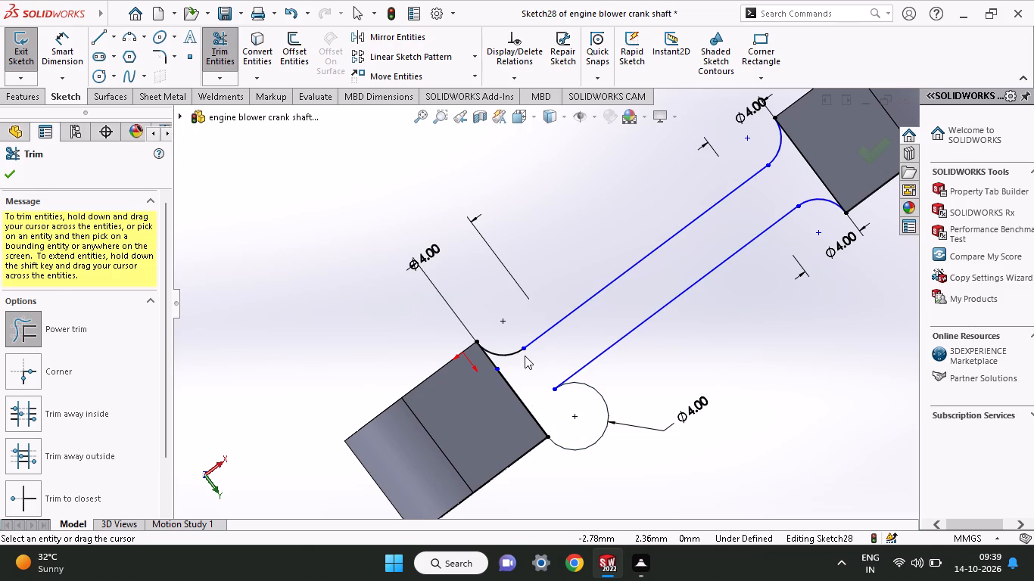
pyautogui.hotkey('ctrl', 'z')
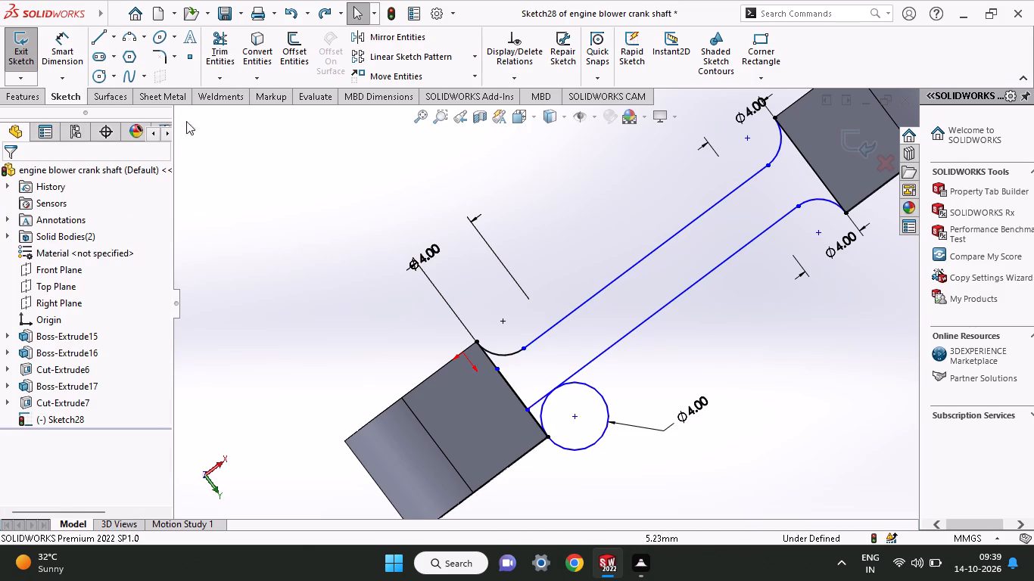
# Trim the second 4 mm circle to its inner corner arc and remove the web line's stub reaching the block edge.
pyautogui.click(232, 67)
pyautogui.moveTo(634, 466); pyautogui.dragTo(596, 418)
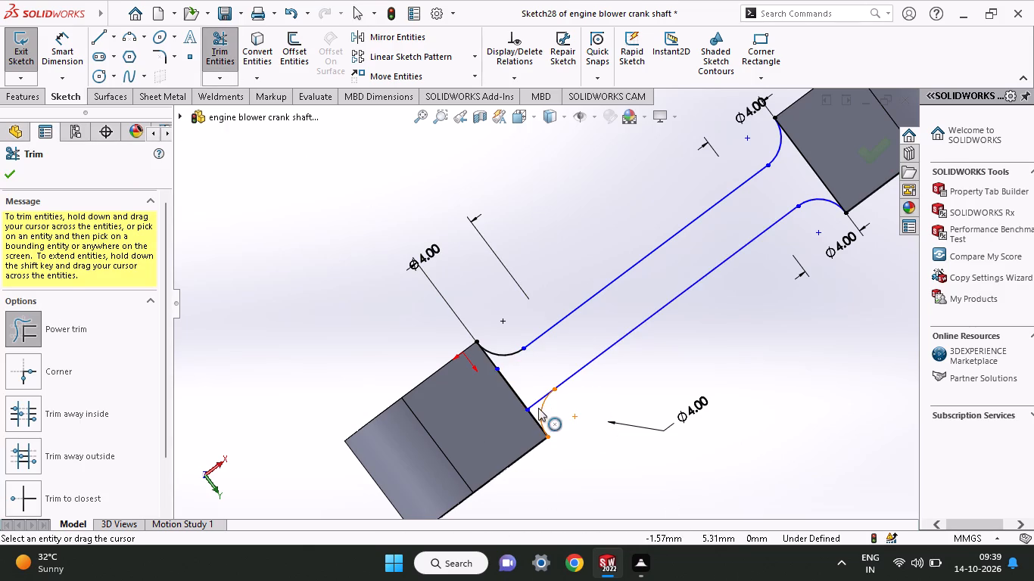
pyautogui.moveTo(531, 373); pyautogui.dragTo(533, 402)
pyautogui.moveTo(533, 402); pyautogui.dragTo(533, 409)
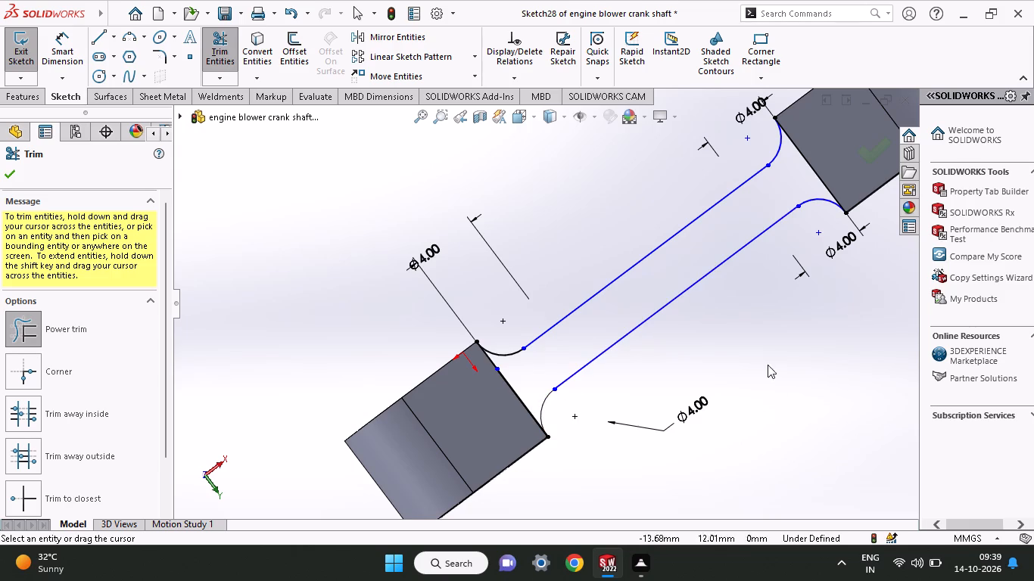
# Trim away the leftover sketch lines along the second block's vertical edge.
pyautogui.moveTo(514, 379); pyautogui.dragTo(475, 407)
pyautogui.moveTo(518, 379); pyautogui.dragTo(522, 414)
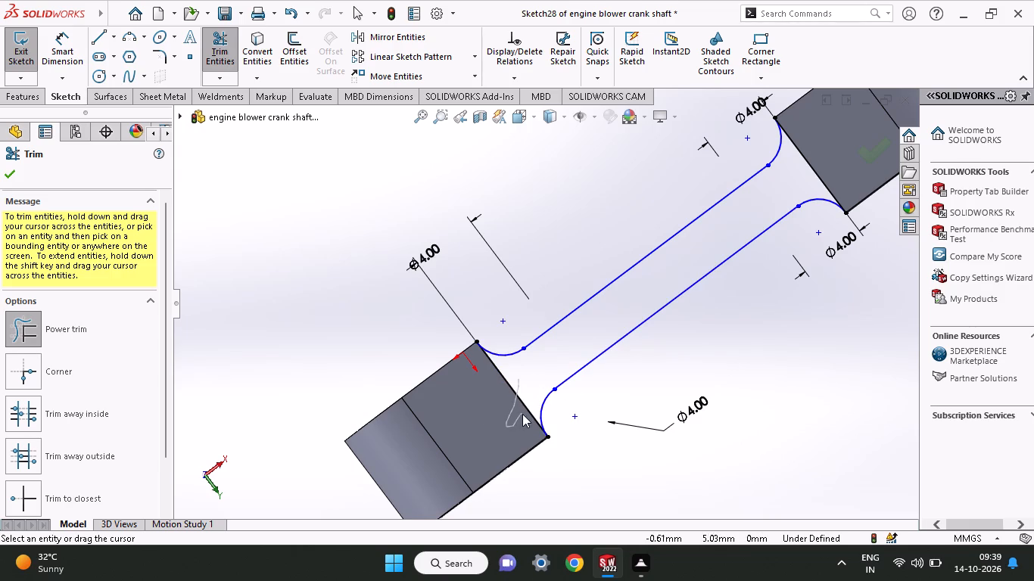
pyautogui.moveTo(522, 414); pyautogui.dragTo(528, 389)
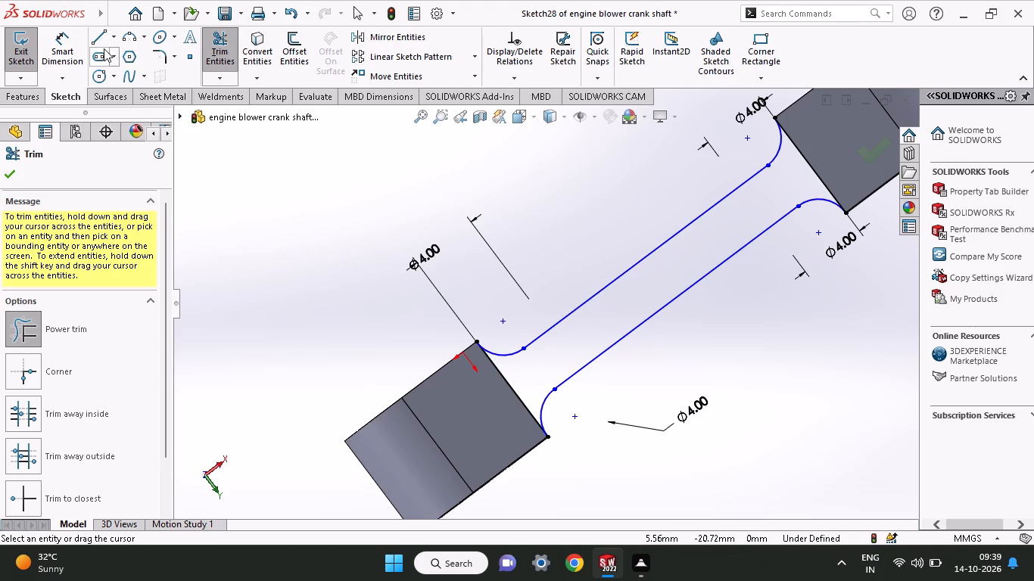
# Draw a vertical line about 7 mm long along the second block's edge, from one corner arc's end to the other's.
pyautogui.click(103, 38)
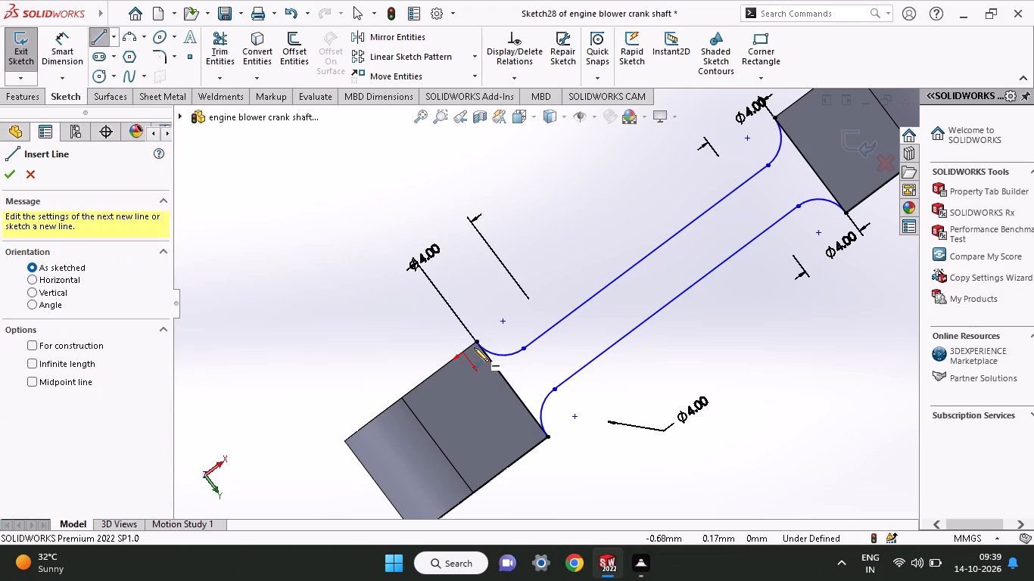
pyautogui.click(475, 340)
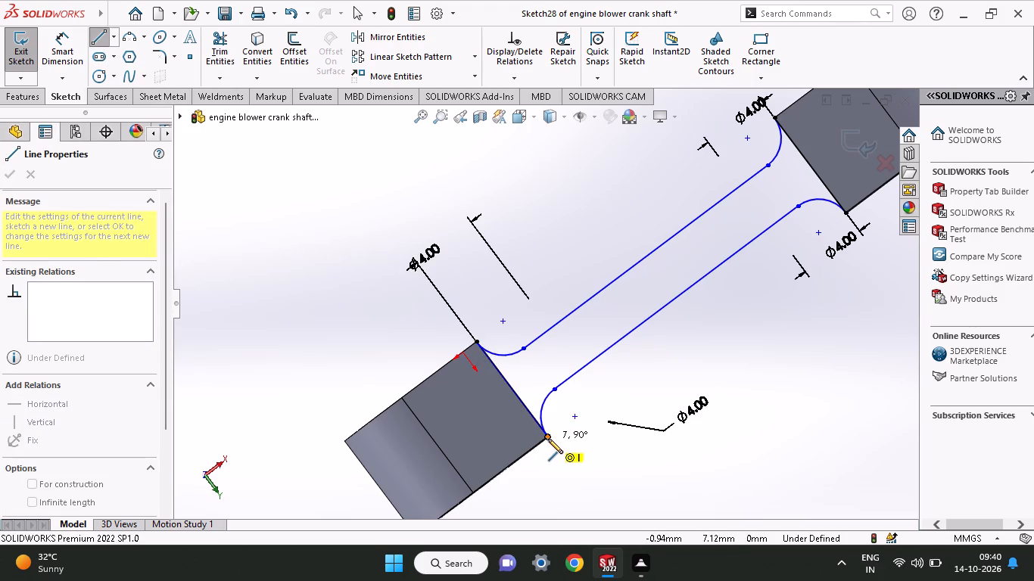
pyautogui.scroll(-1, 548, 439)
pyautogui.click(550, 439)
pyautogui.rightClick(572, 433)
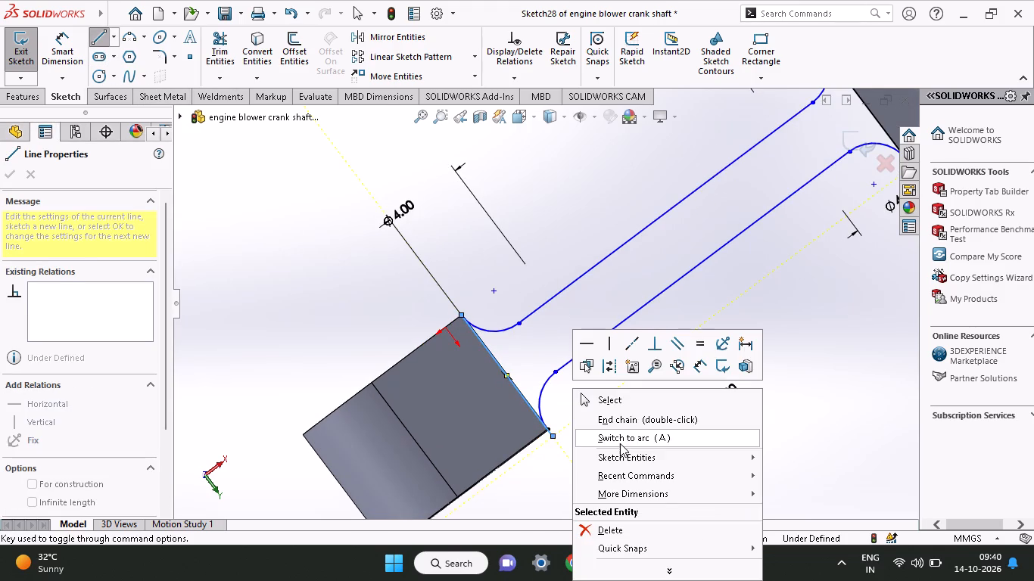
pyautogui.click(618, 401)
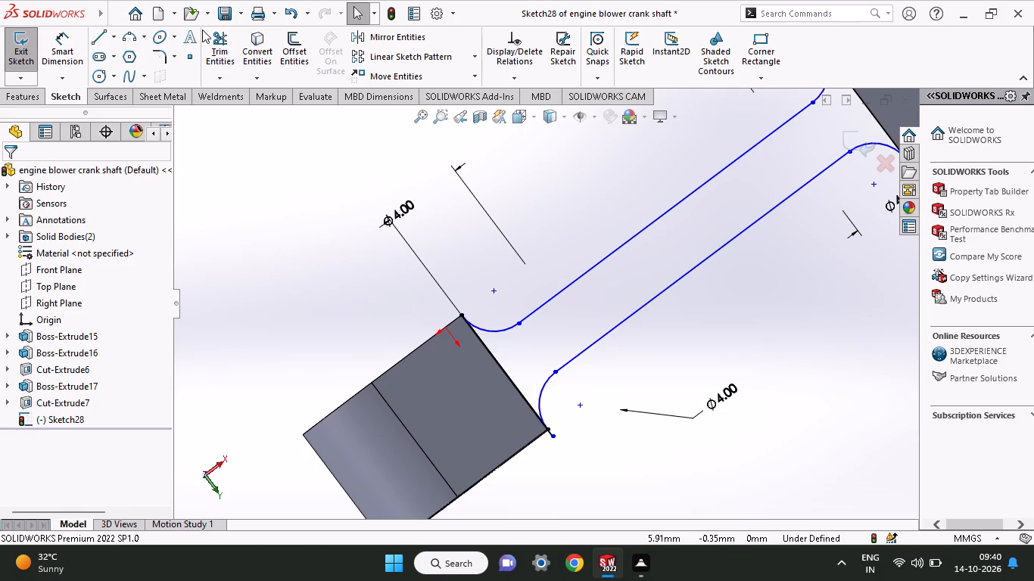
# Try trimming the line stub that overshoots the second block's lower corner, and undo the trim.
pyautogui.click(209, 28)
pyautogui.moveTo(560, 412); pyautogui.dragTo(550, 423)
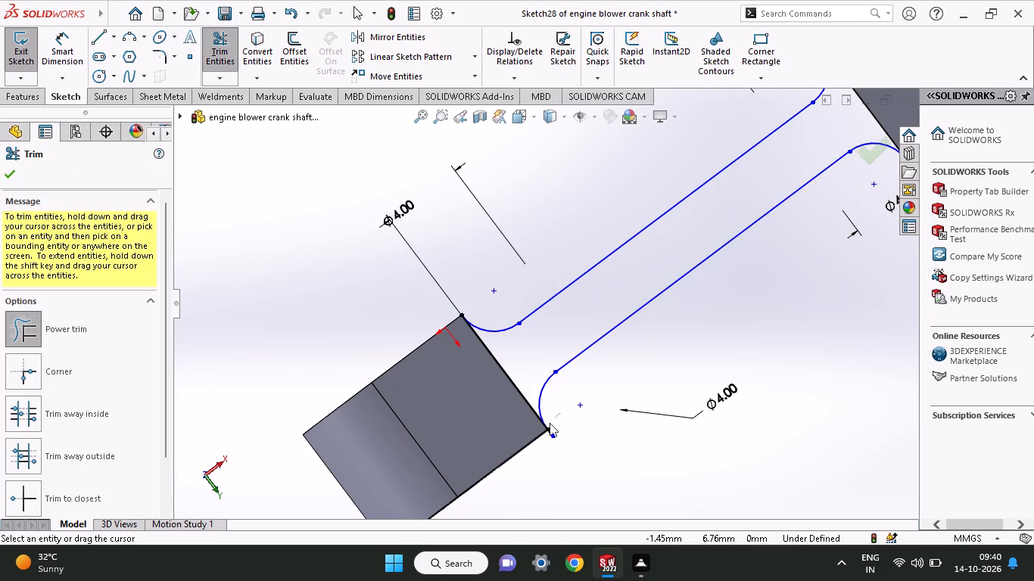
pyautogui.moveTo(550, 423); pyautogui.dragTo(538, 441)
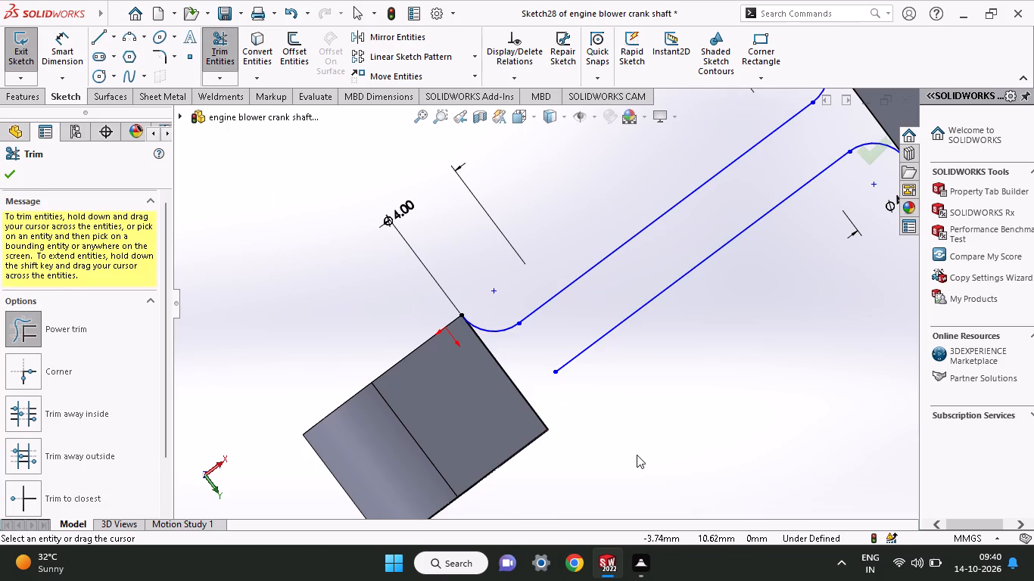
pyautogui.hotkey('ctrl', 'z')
# Trim away only the short line stub overshooting the second block's lower corner, keeping the corner arc.
pyautogui.scroll(1, 637, 455)
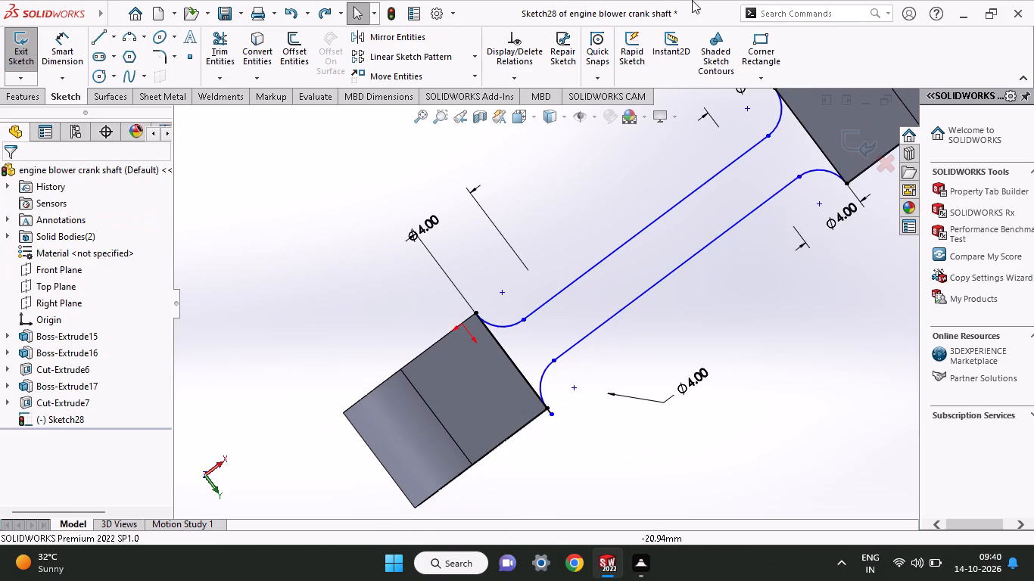
pyautogui.click(230, 61)
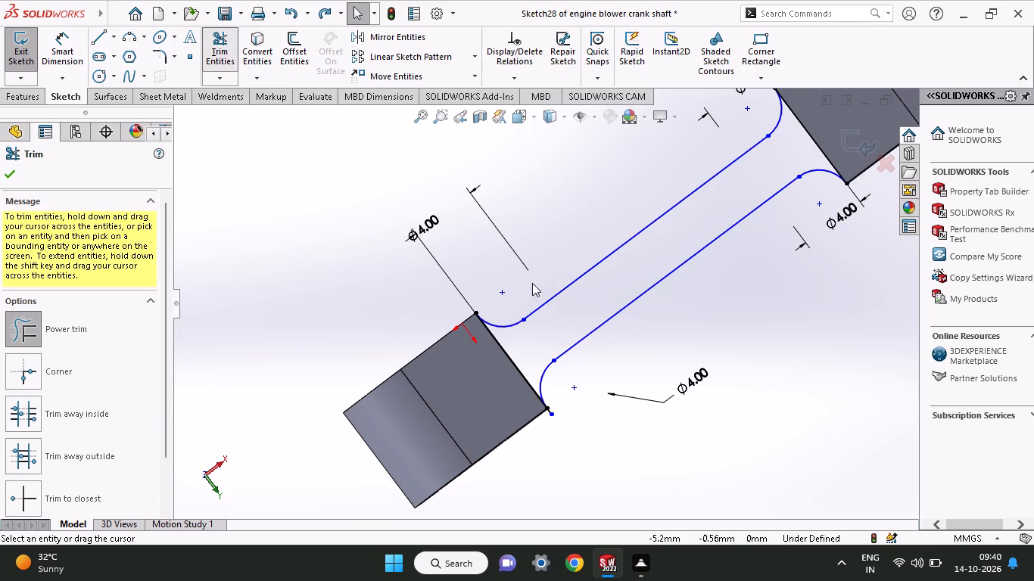
pyautogui.click(549, 424)
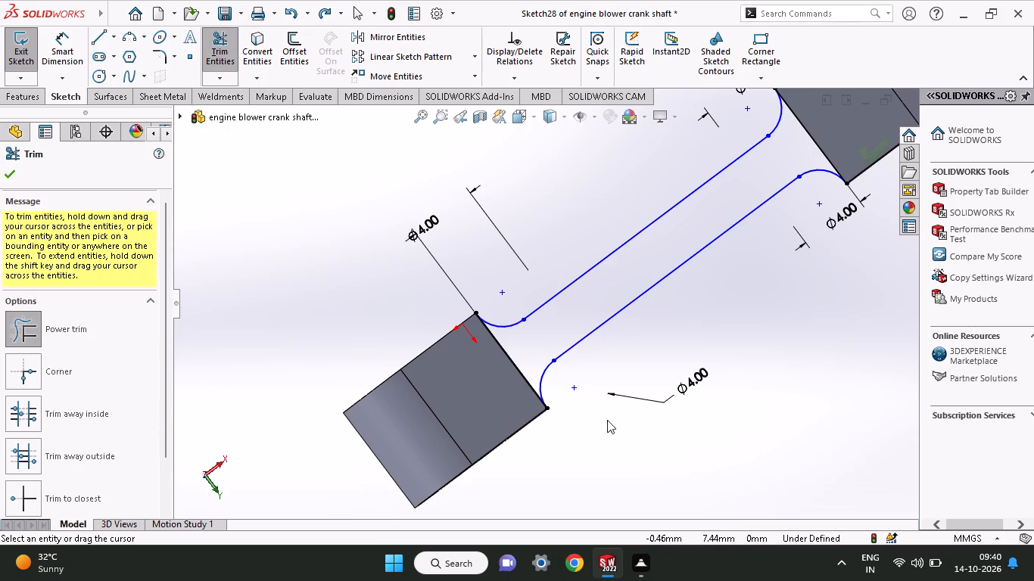
pyautogui.click(5, 175)
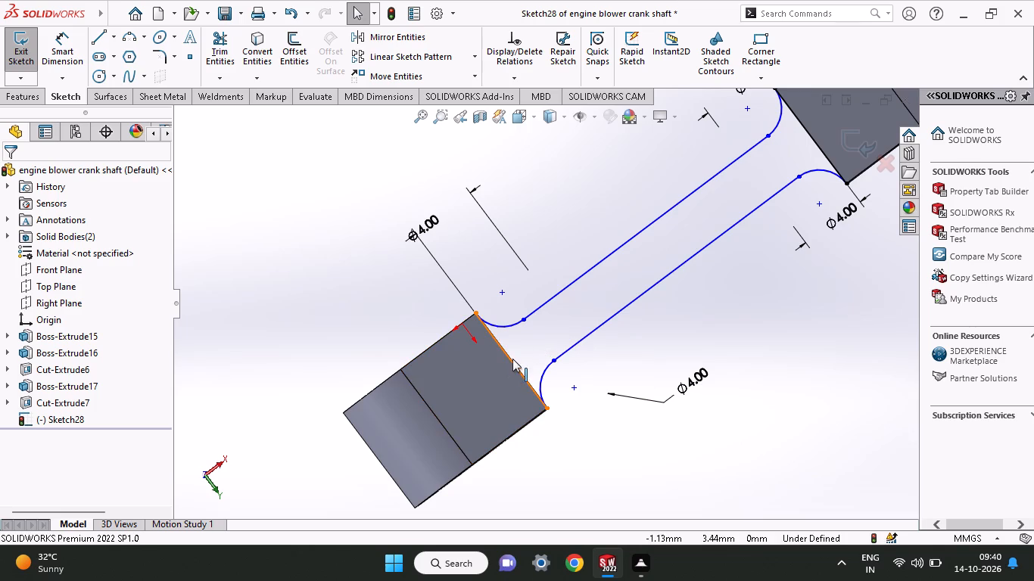
# Draw a vertical line along the first block's inner edge, joining the outer ends of its two corner arcs.
pyautogui.click(103, 42)
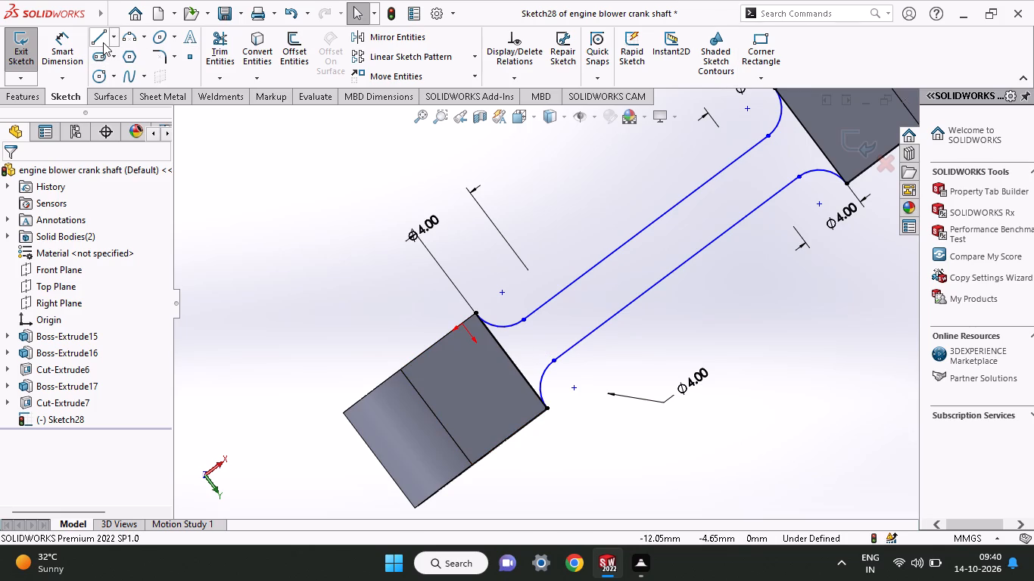
pyautogui.moveTo(811, 164); pyautogui.dragTo(834, 204, button='middle')
pyautogui.keyDown('ctrl'); pyautogui.scroll(-2, 834, 204); pyautogui.keyUp('ctrl')
pyautogui.keyDown('ctrl'); pyautogui.scroll(2, 834, 204); pyautogui.keyUp('ctrl')
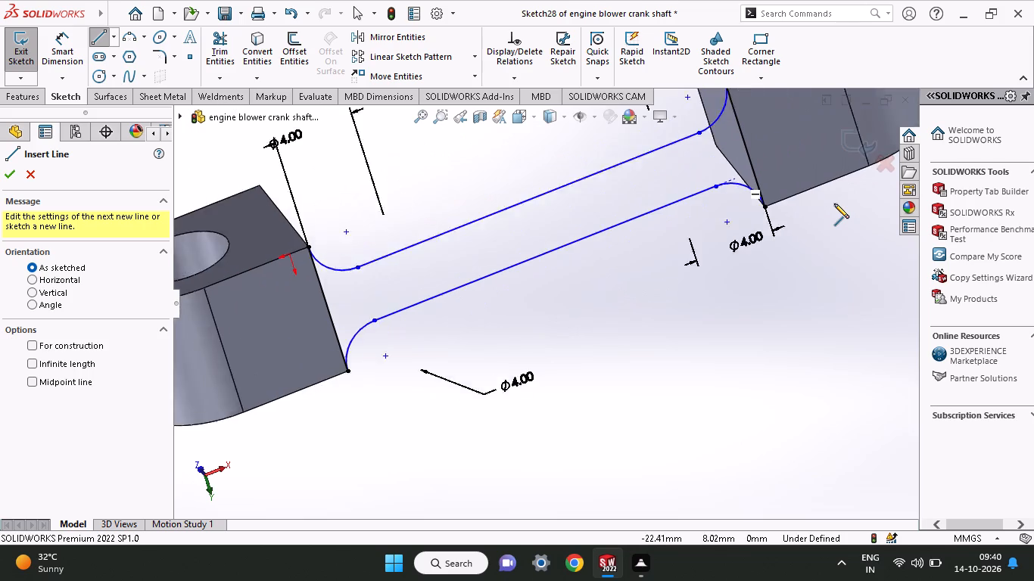
pyautogui.keyDown('ctrl'); pyautogui.scroll(1, 834, 204); pyautogui.keyUp('ctrl')
pyautogui.keyDown('ctrl'); pyautogui.scroll(-3, 779, 157); pyautogui.keyUp('ctrl')
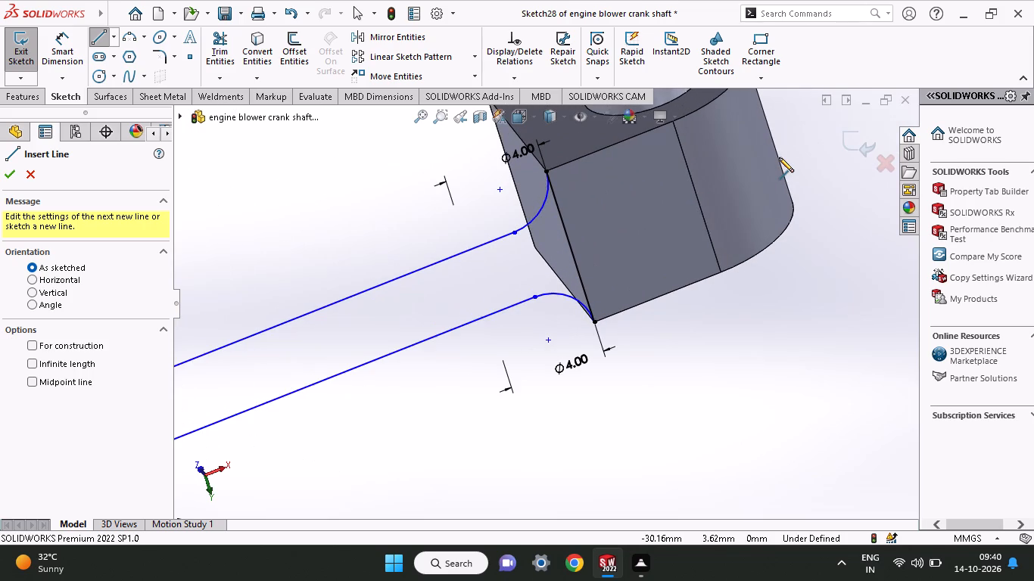
pyautogui.click(544, 173)
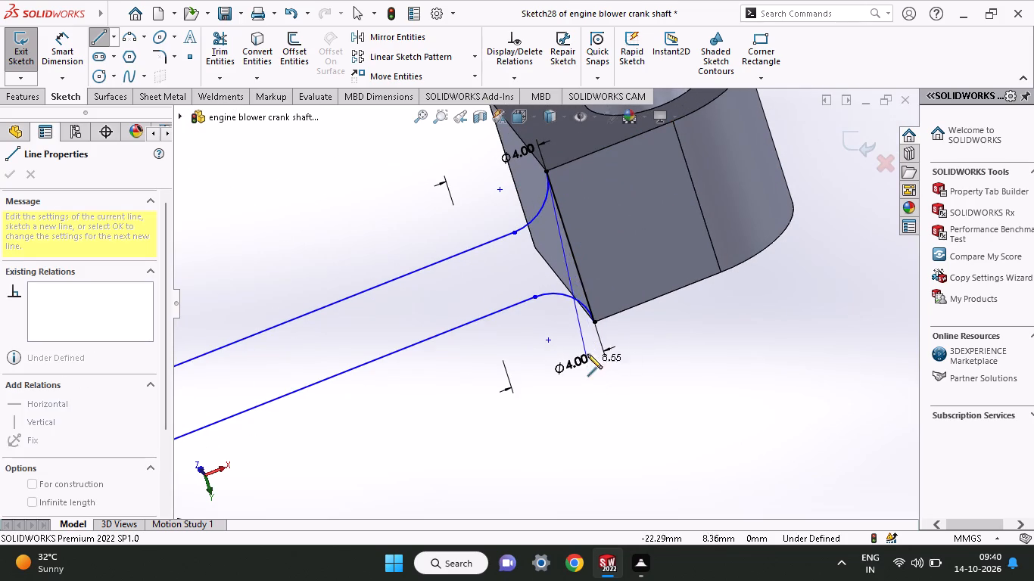
pyautogui.click(593, 320)
pyautogui.rightClick(657, 304)
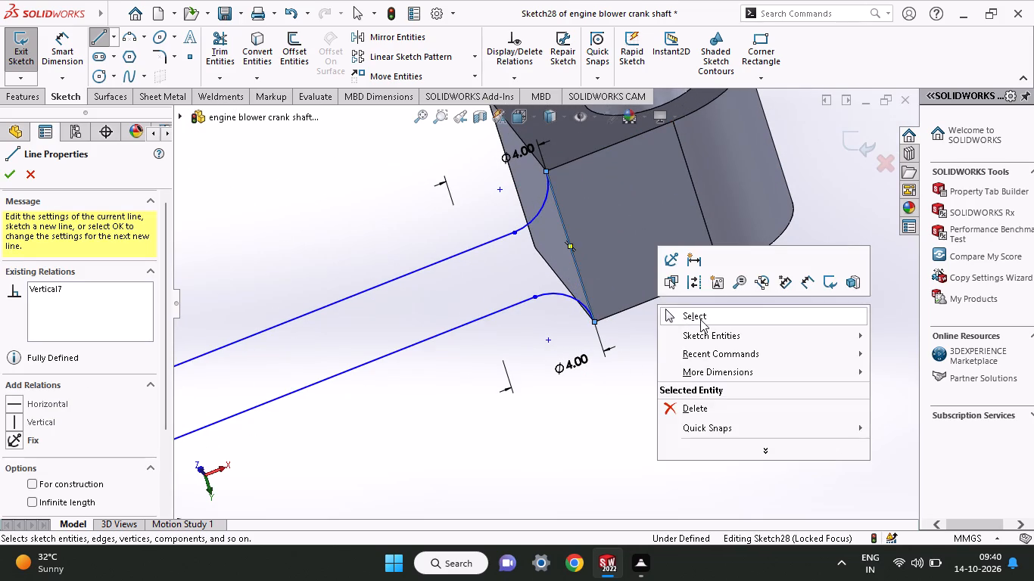
pyautogui.click(700, 319)
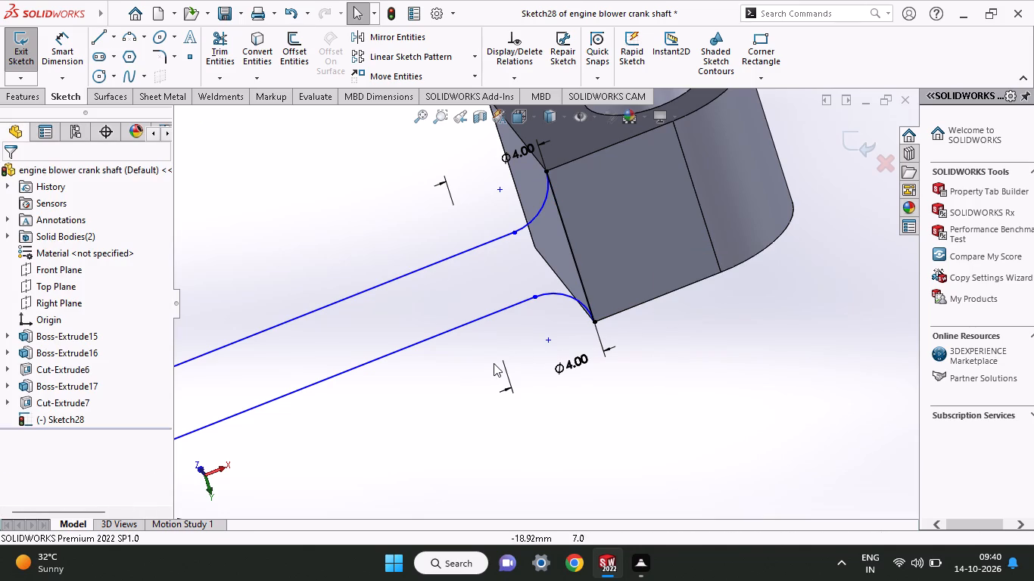
# Draw a vertical line about 7 mm long along the second block's inner edge, joining the outer ends of its two corner arcs.
pyautogui.keyDown('ctrl'); pyautogui.scroll(3, 486, 368); pyautogui.keyUp('ctrl')
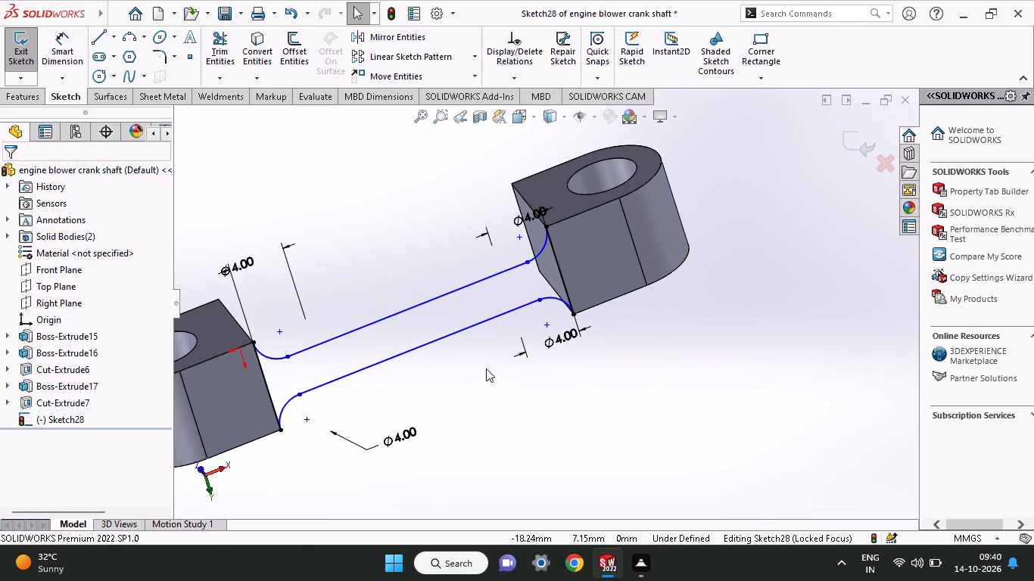
pyautogui.click(102, 40)
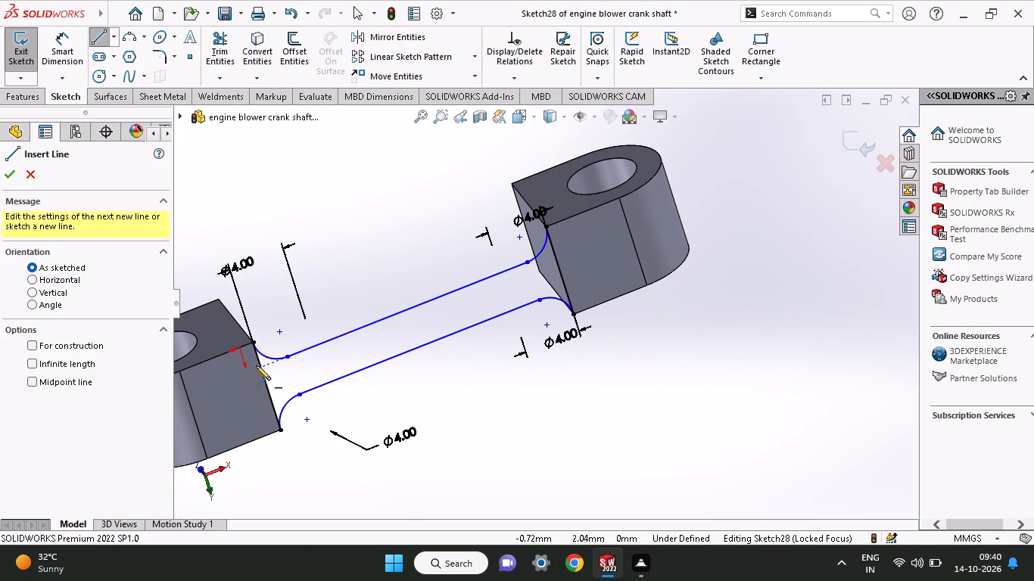
pyautogui.click(254, 343)
pyautogui.click(280, 431)
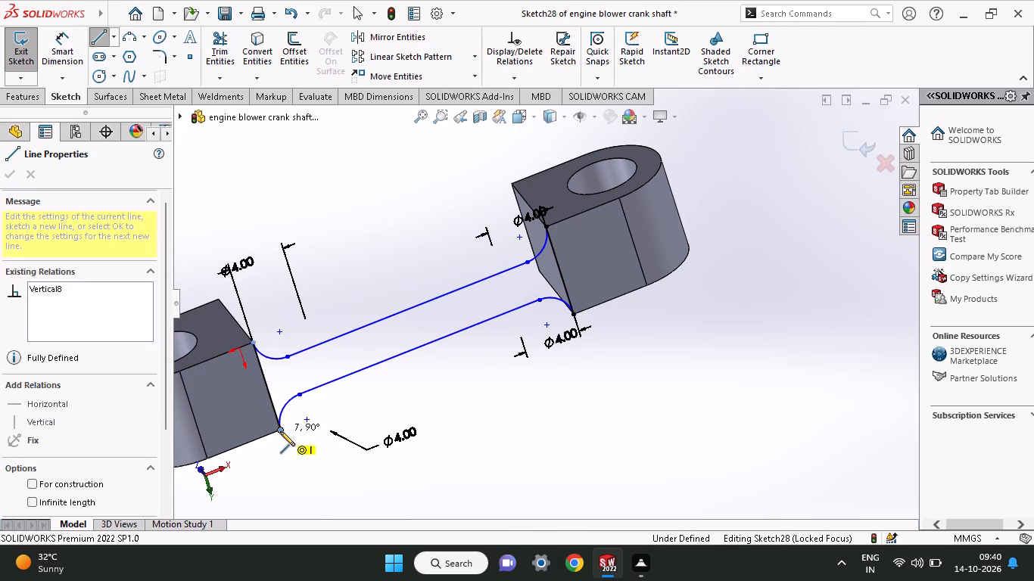
pyautogui.rightClick(313, 459)
pyautogui.click(335, 443)
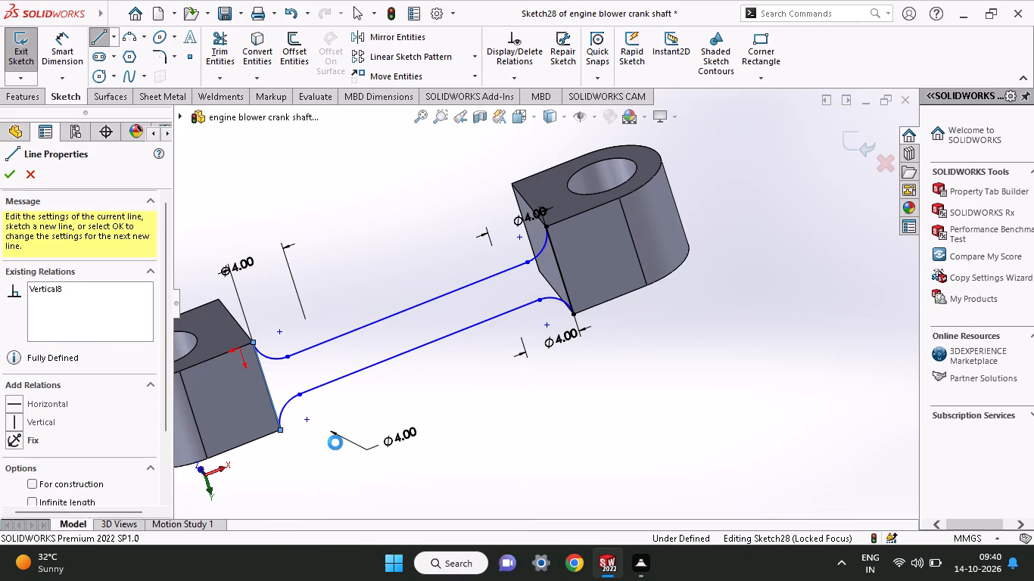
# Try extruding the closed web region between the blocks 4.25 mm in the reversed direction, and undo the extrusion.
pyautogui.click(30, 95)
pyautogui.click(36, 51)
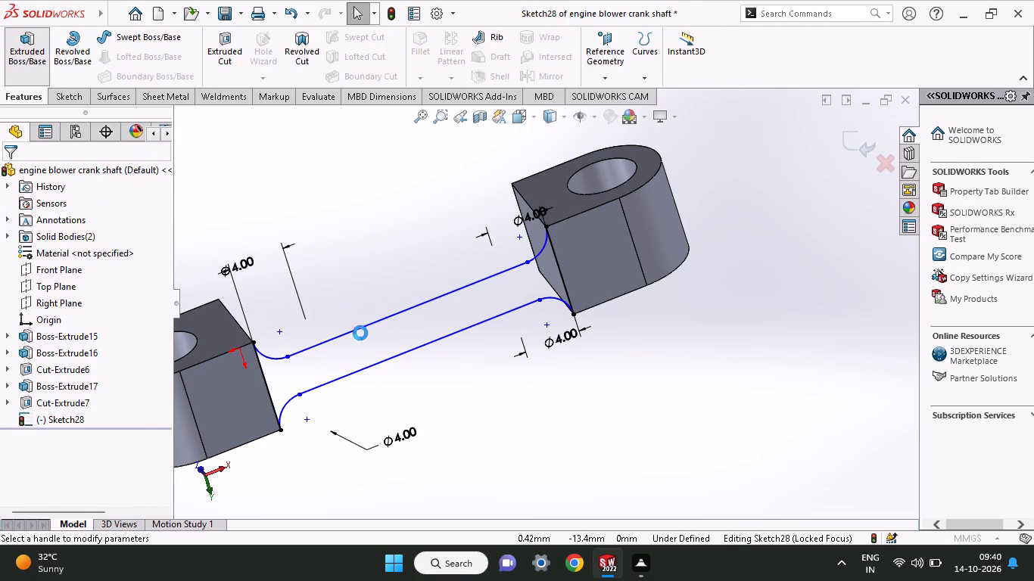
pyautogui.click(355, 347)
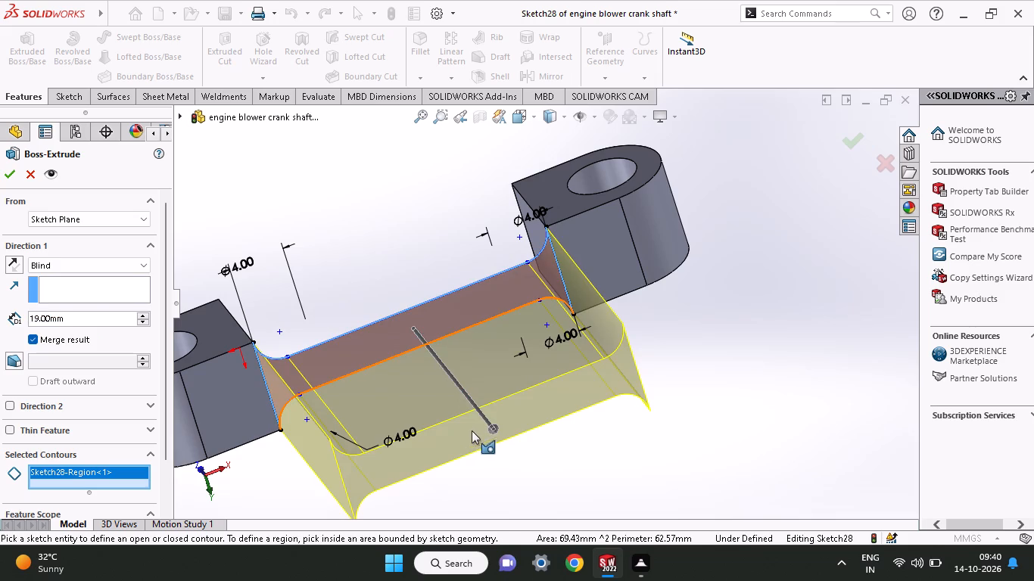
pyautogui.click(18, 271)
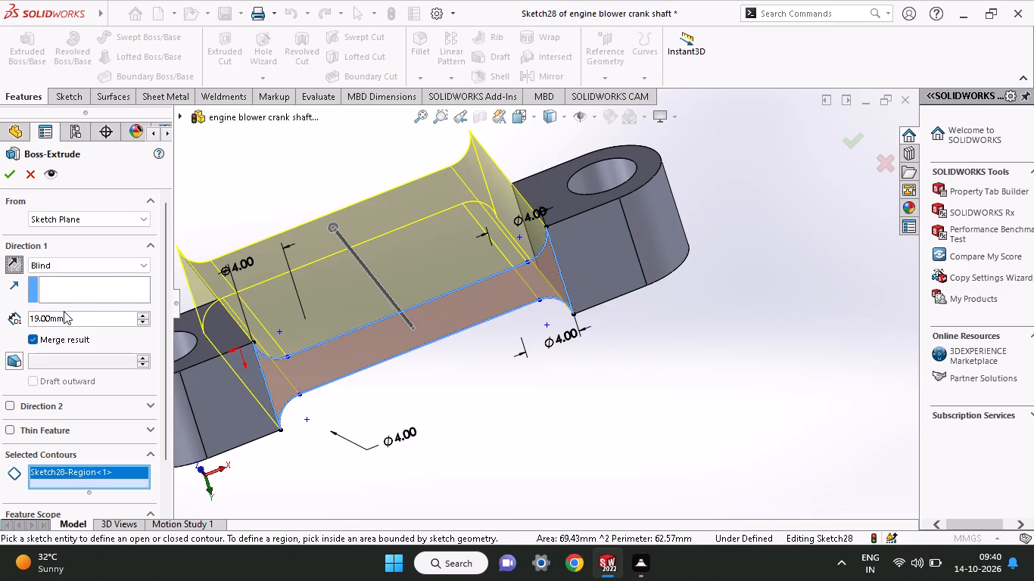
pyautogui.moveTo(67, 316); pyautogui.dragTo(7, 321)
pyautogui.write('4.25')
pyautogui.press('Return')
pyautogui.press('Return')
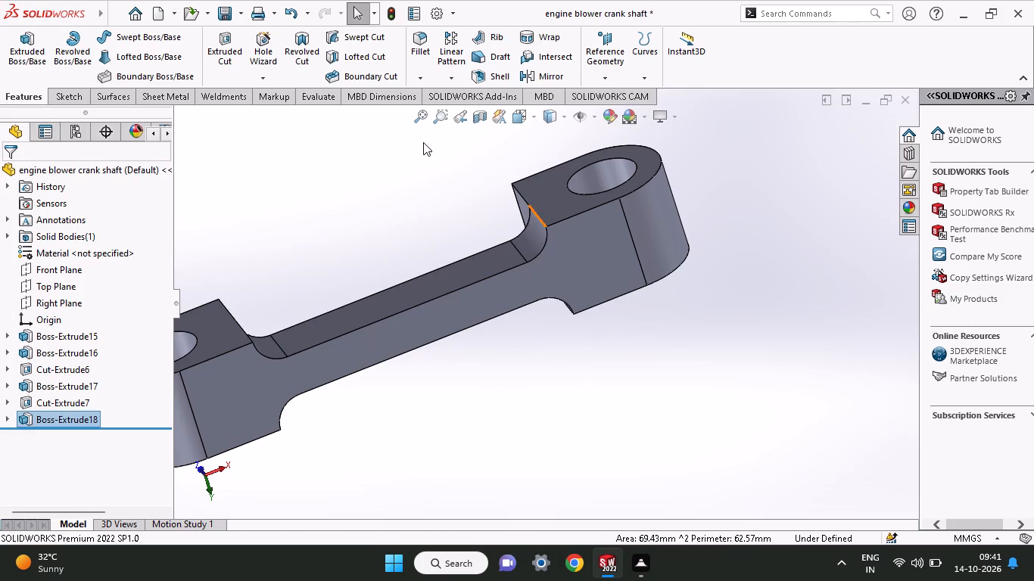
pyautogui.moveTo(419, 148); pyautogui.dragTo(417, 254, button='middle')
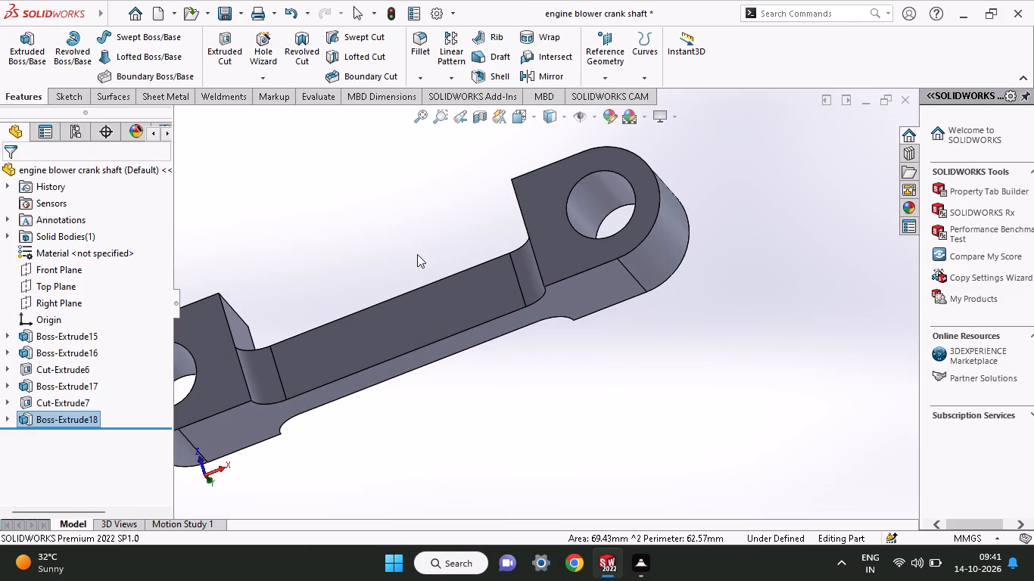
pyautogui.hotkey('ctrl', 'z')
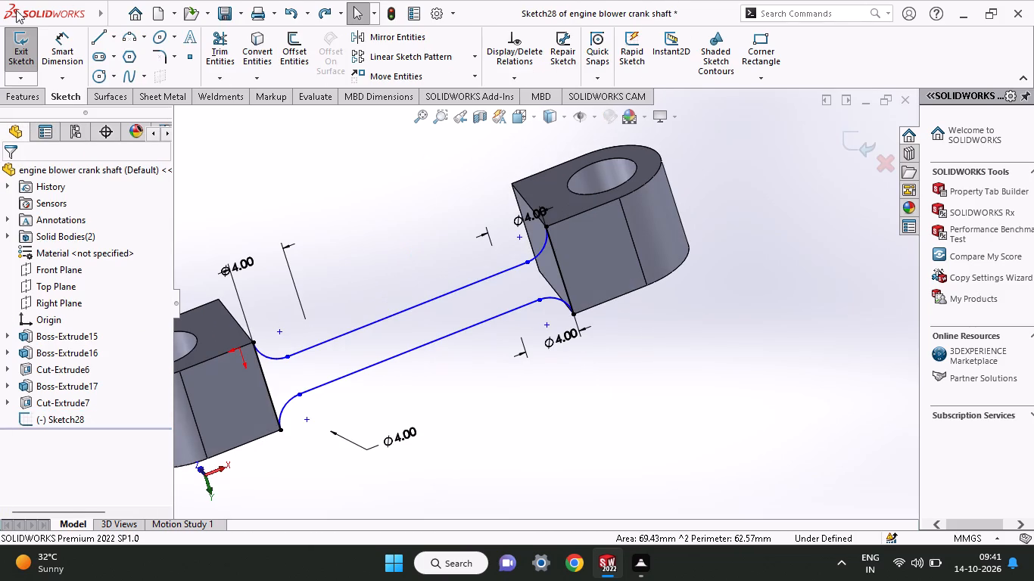
# Extrude the closed web region 8.5 mm (4.25+4.25) in the reversed direction, merged with both end blocks, and check it from several sides.
pyautogui.click(38, 100)
pyautogui.click(37, 51)
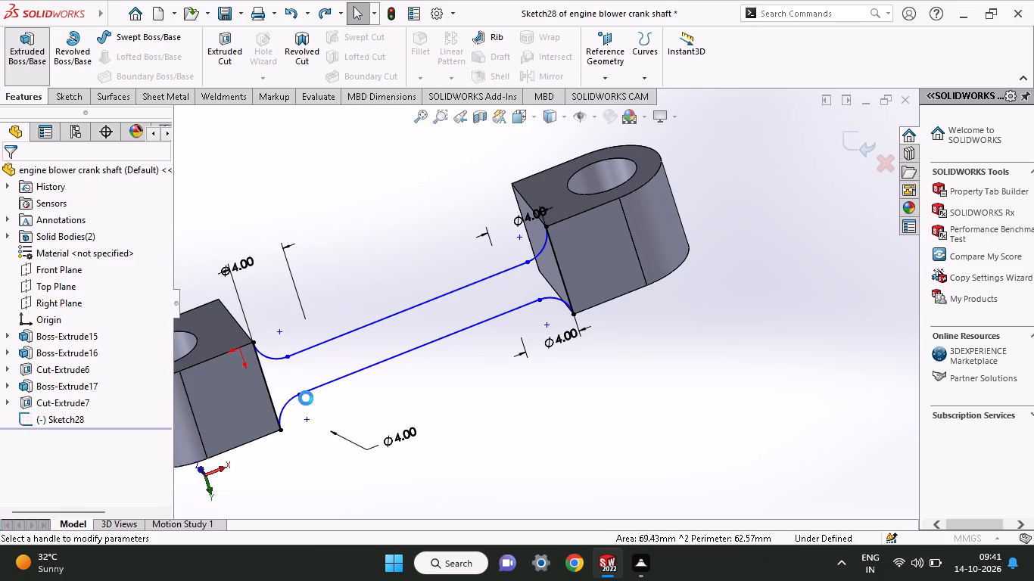
pyautogui.click(322, 351)
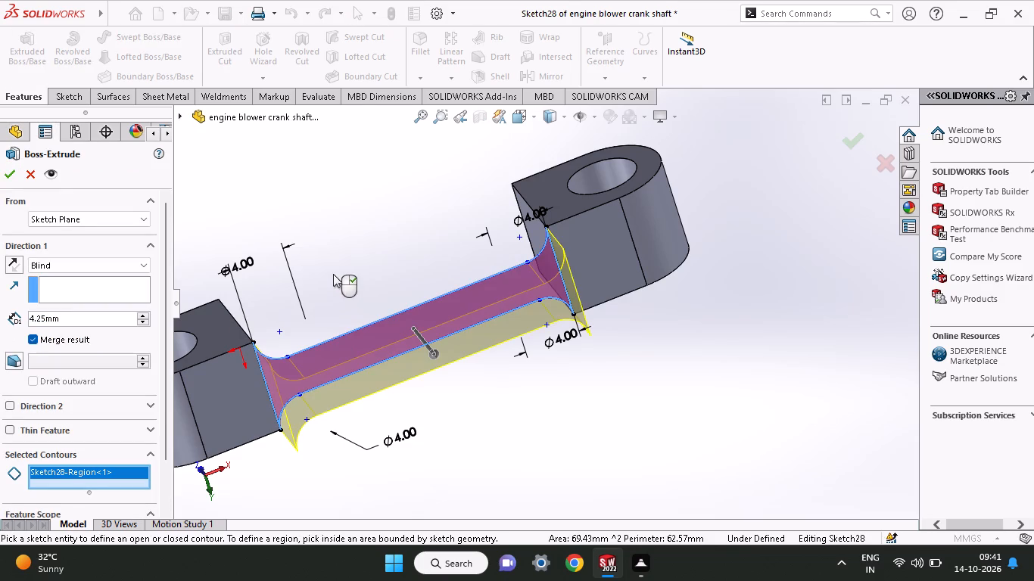
pyautogui.moveTo(329, 302); pyautogui.dragTo(306, 411, button='middle')
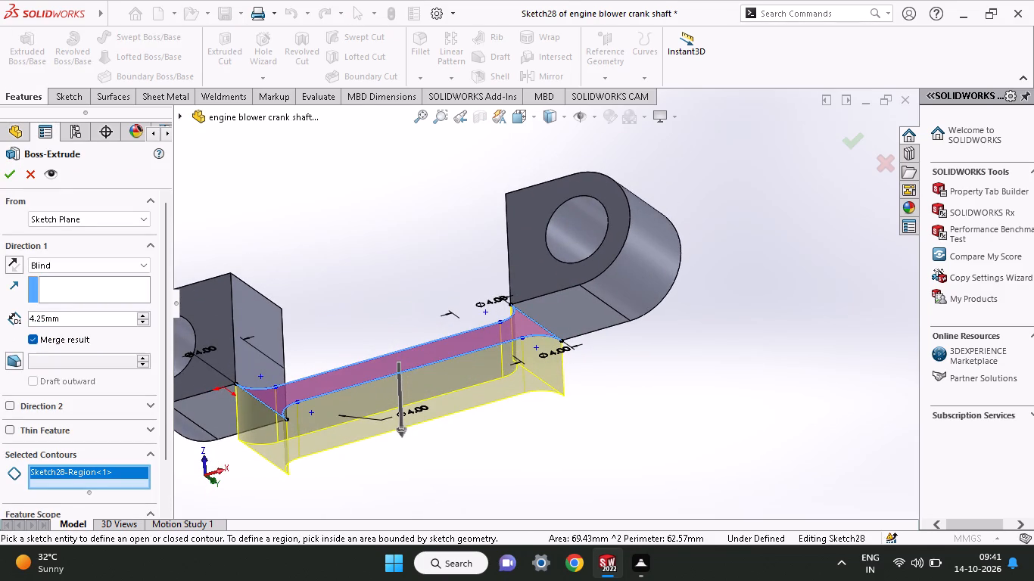
pyautogui.click(105, 318)
pyautogui.press('BackSpace')
pyautogui.press('BackSpace')
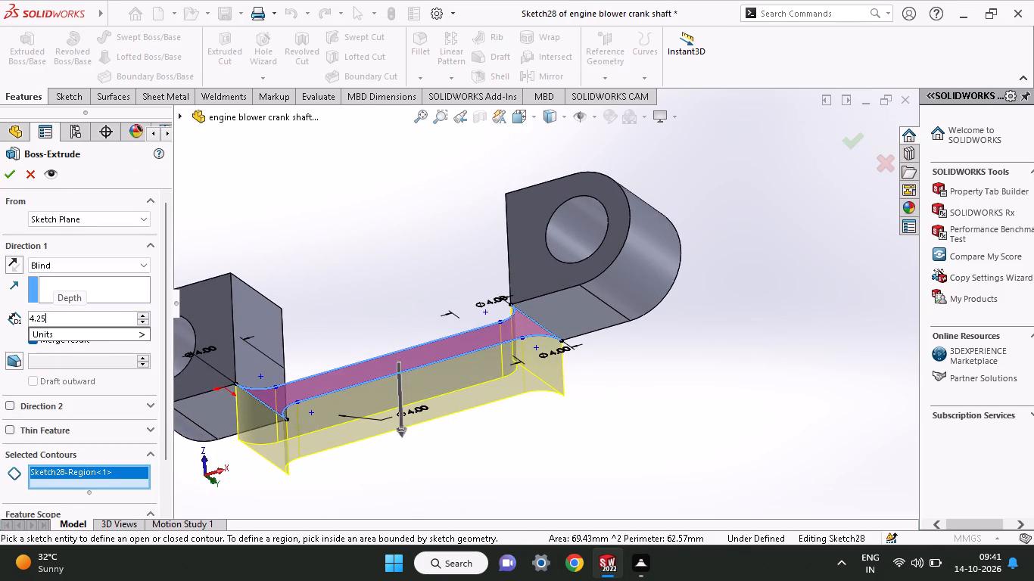
pyautogui.hotkey('shift', '+')
pyautogui.write('4.25')
pyautogui.press('Return')
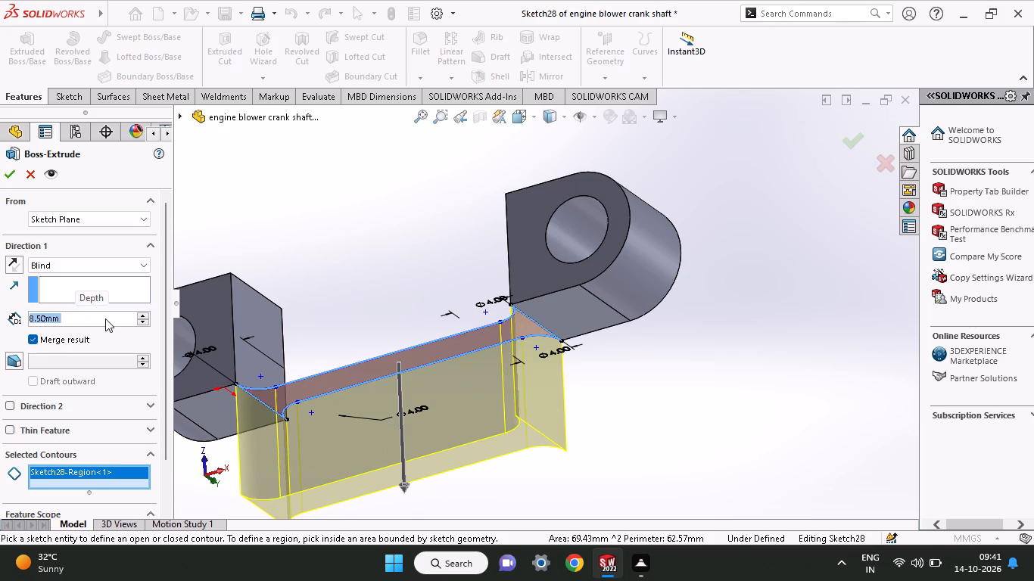
pyautogui.click(19, 255)
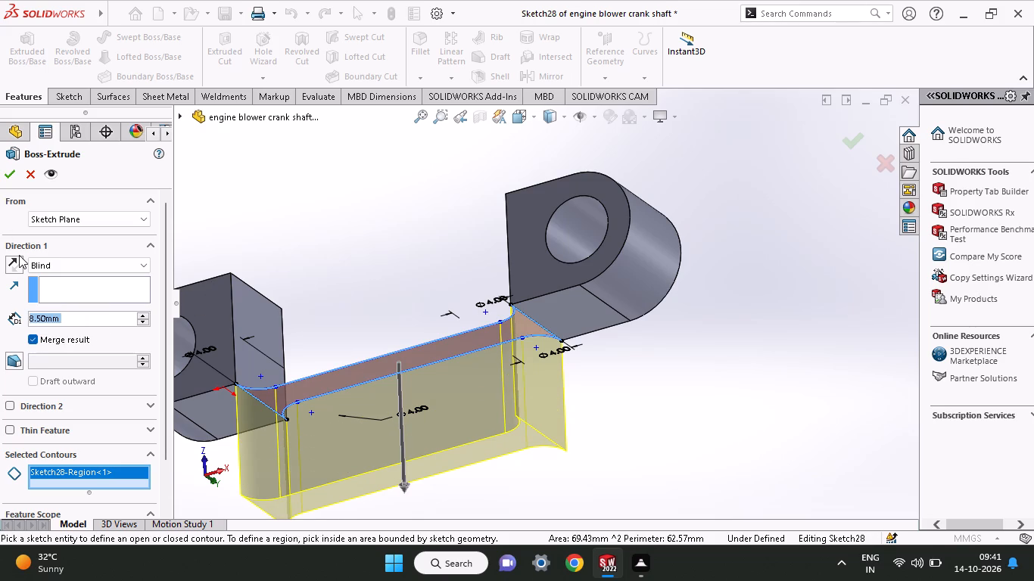
pyautogui.click(12, 256)
pyautogui.click(8, 174)
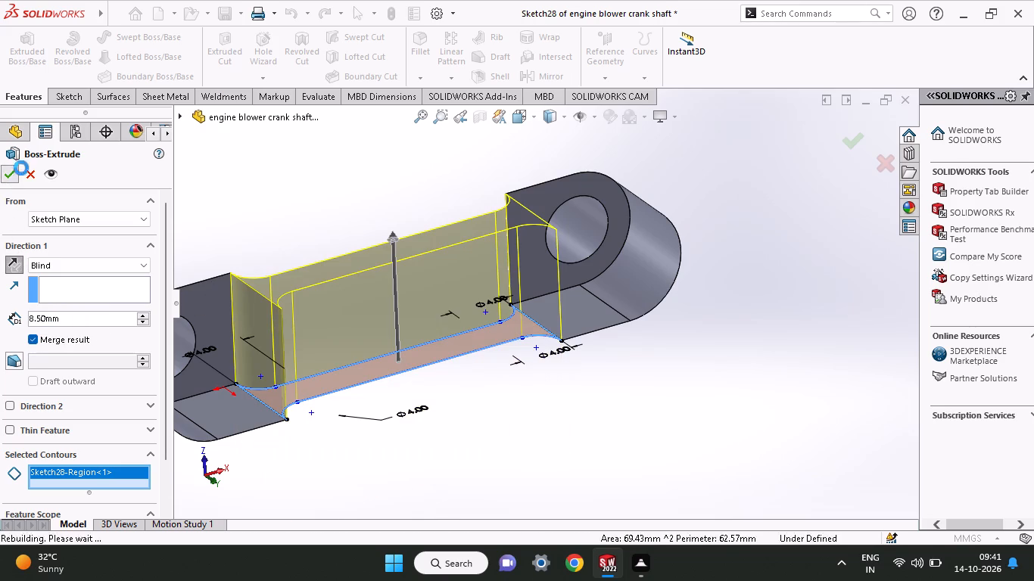
pyautogui.moveTo(684, 374); pyautogui.dragTo(675, 218, button='middle')
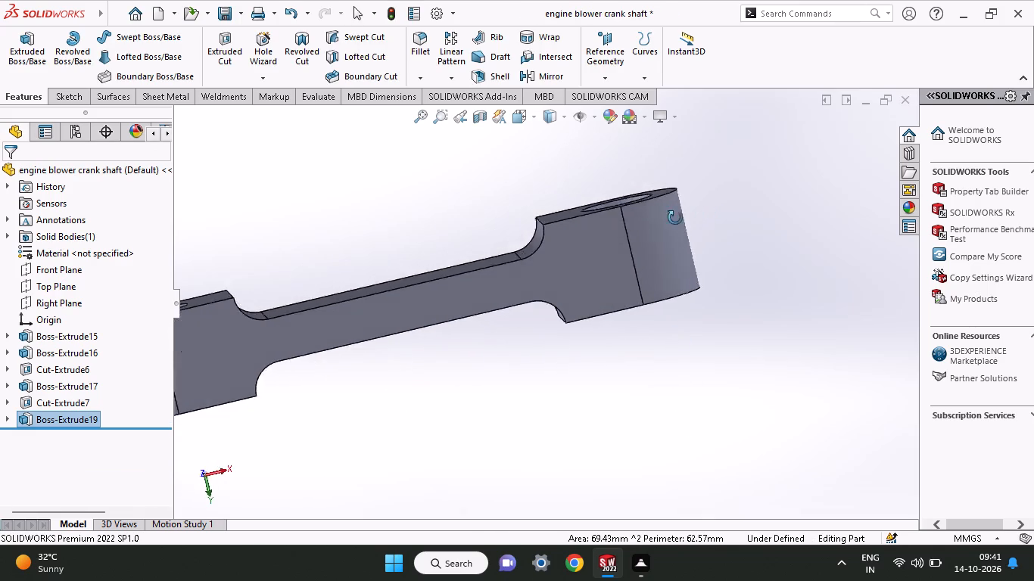
pyautogui.moveTo(675, 218); pyautogui.dragTo(616, 316, button='middle')
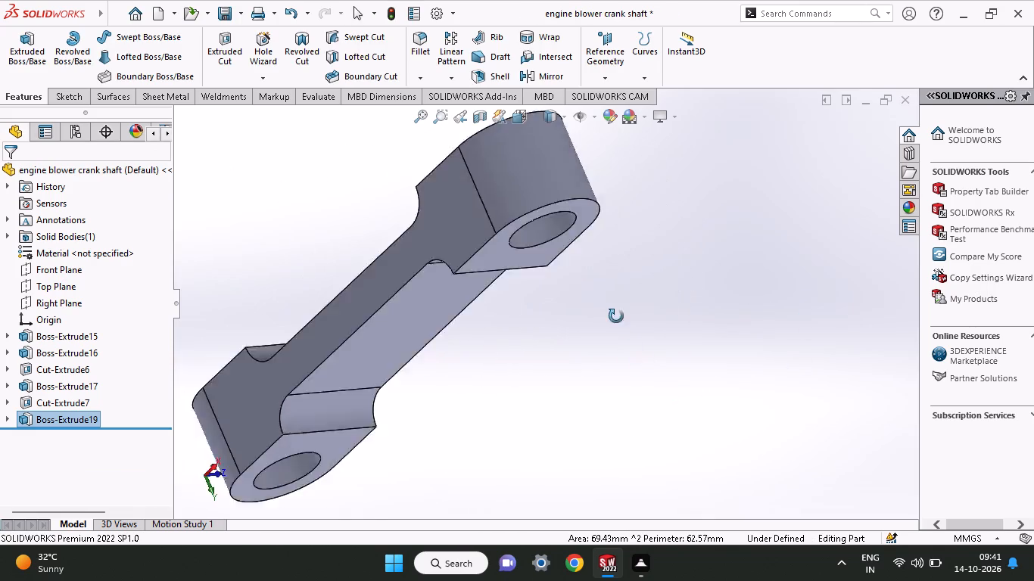
pyautogui.moveTo(616, 316); pyautogui.dragTo(689, 533, button='middle')
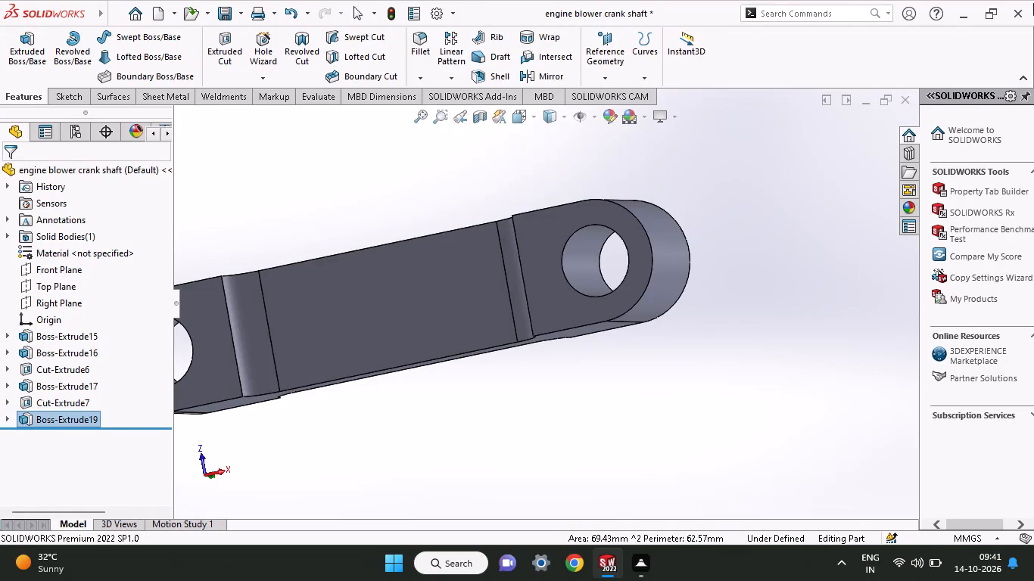
# Start saving the part as a SOLIDWORKS part in the Documents folder and open its file name for editing.
pyautogui.click(122, 16)
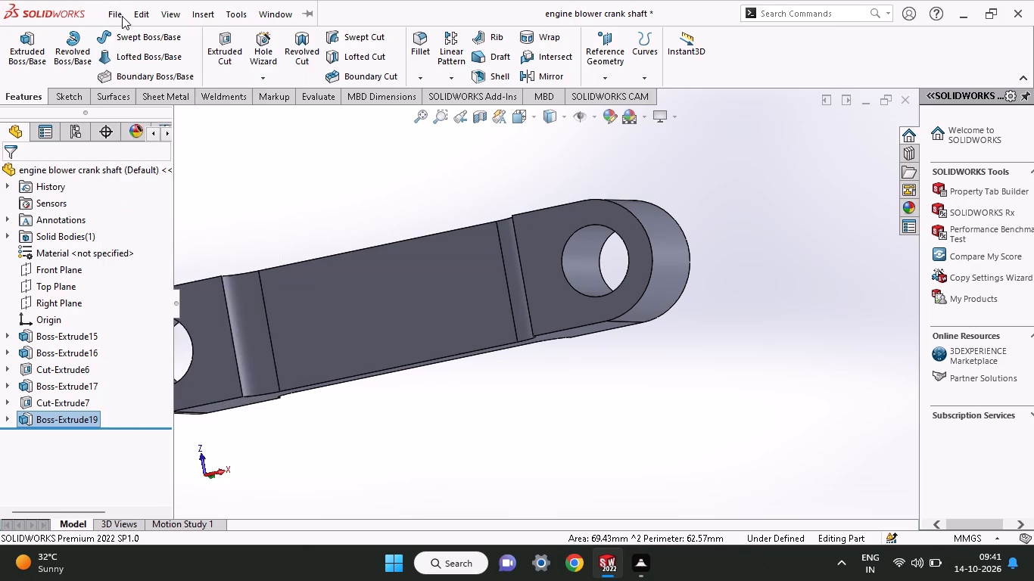
pyautogui.click(146, 198)
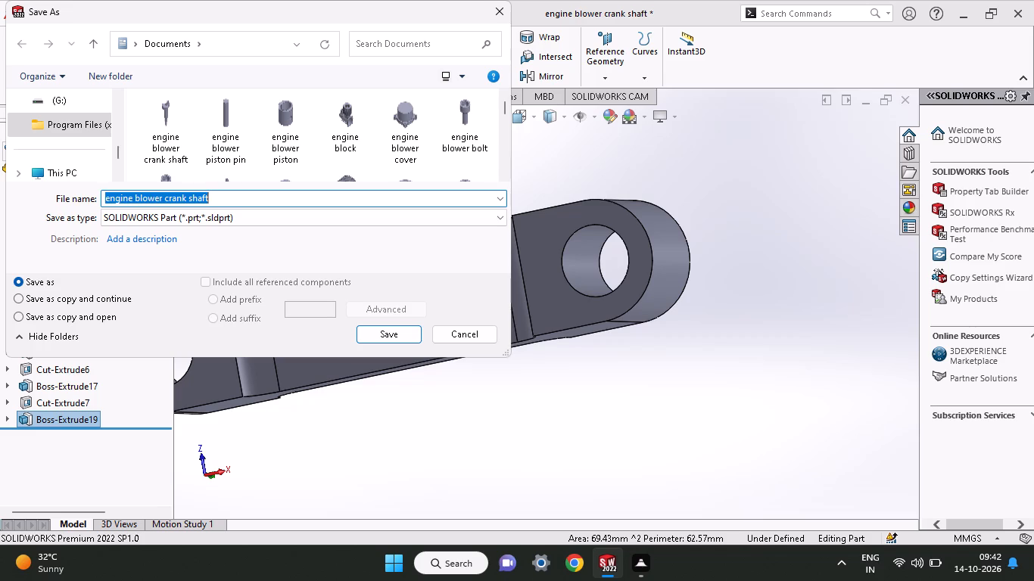
pyautogui.moveTo(246, 191); pyautogui.dragTo(237, 195)
pyautogui.click(237, 195)
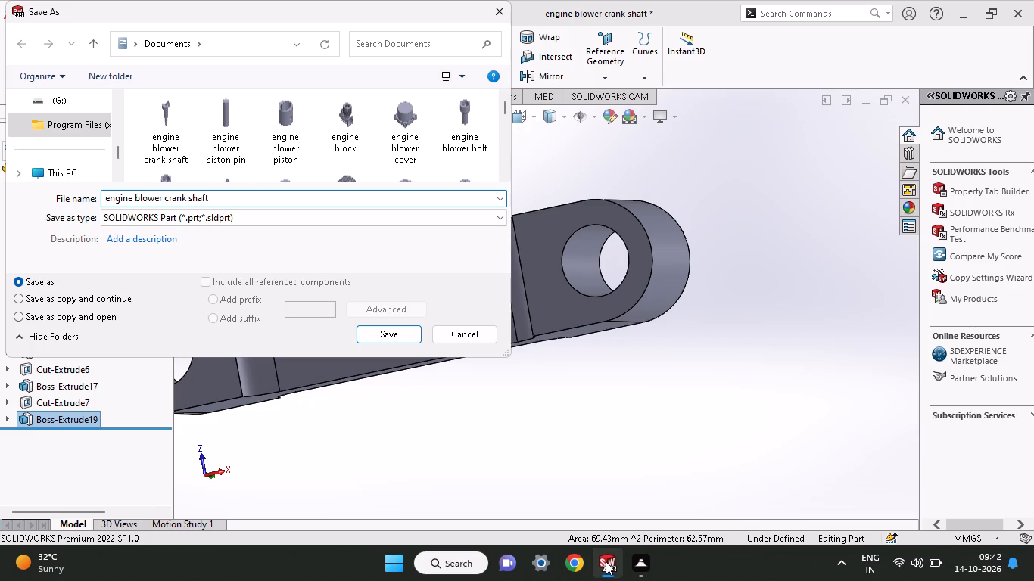
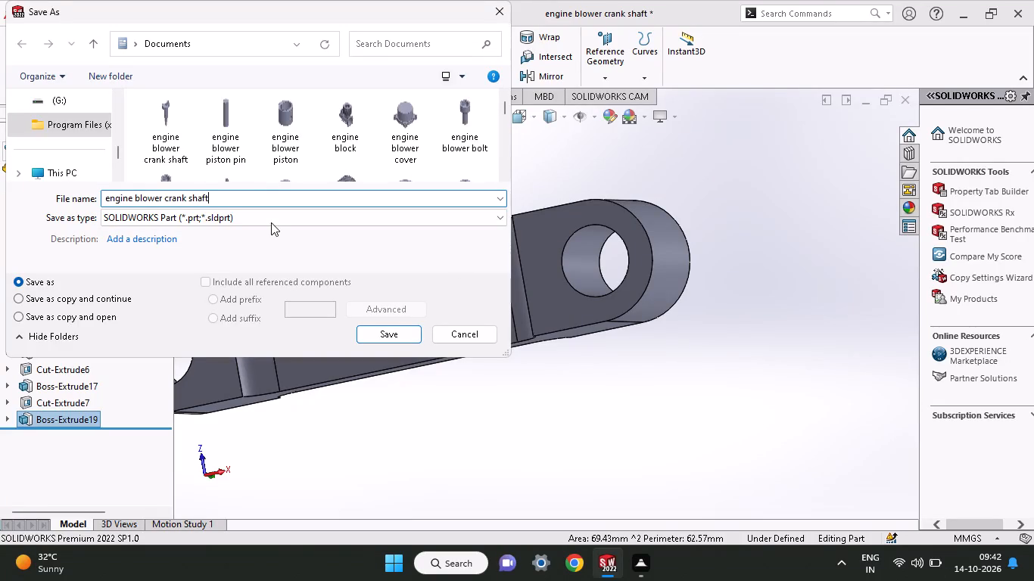
# Name the file "engine blower connecting rod" and save it as a SOLIDWORKS part in the Documents folder.
pyautogui.press('BackSpace')
pyautogui.press('BackSpace')
pyautogui.press('BackSpace')
pyautogui.press('BackSpace')
pyautogui.press('BackSpace')
pyautogui.press('BackSpace')
pyautogui.press('BackSpace')
pyautogui.press('BackSpace')
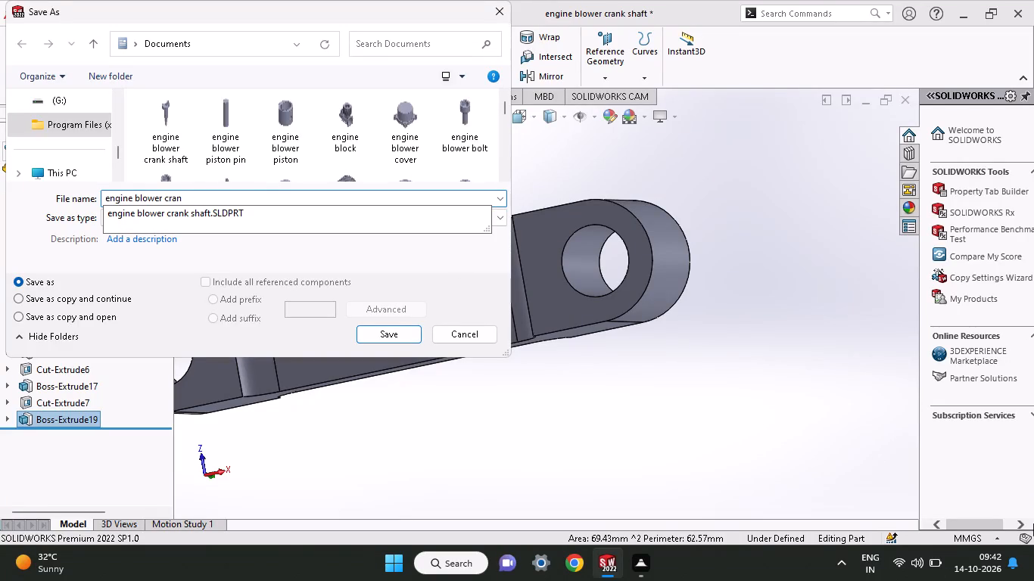
pyautogui.press('BackSpace')
pyautogui.press('BackSpace')
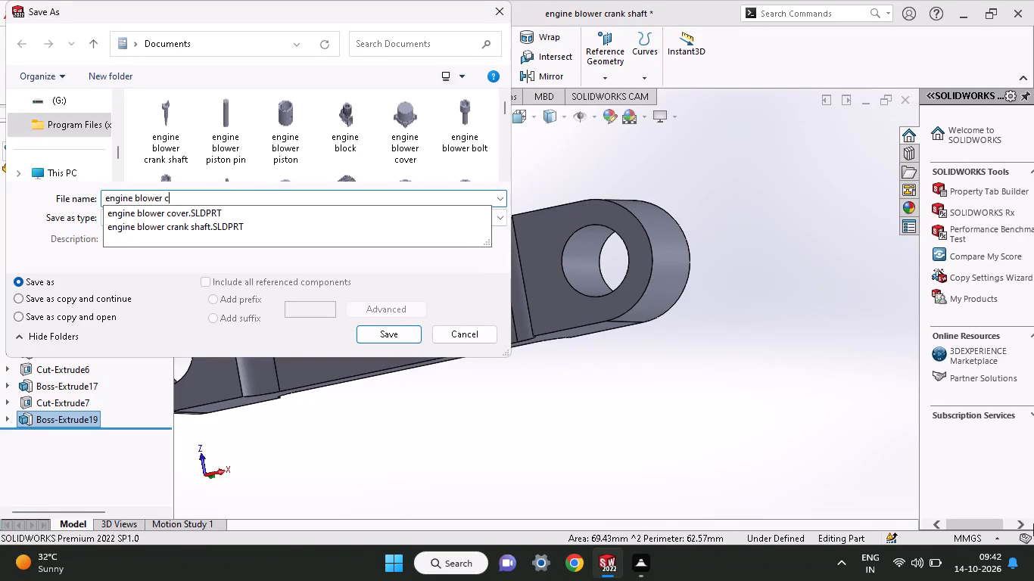
pyautogui.write('onn')
pyautogui.write('ecting')
pyautogui.press('space')
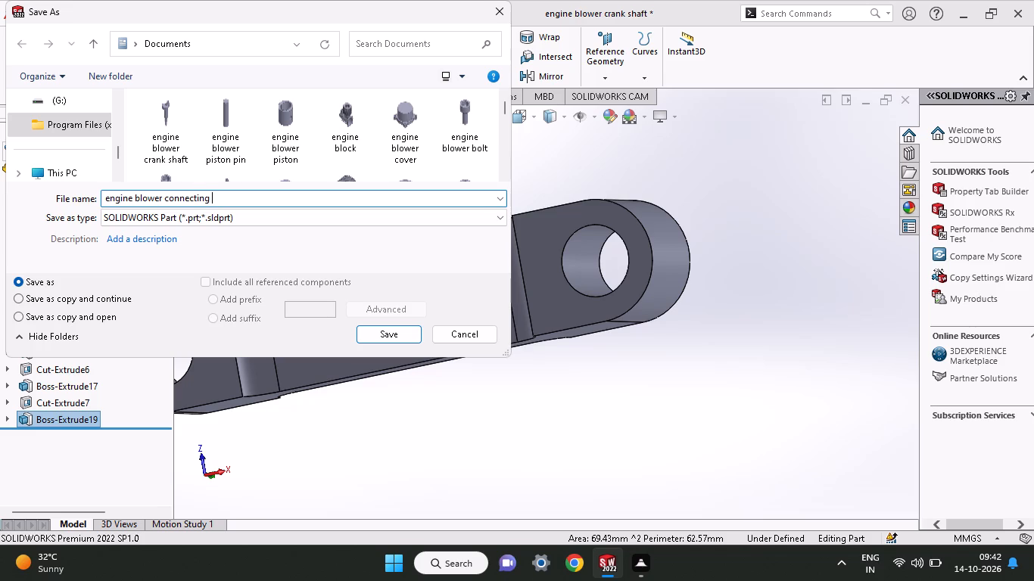
pyautogui.press('r')
pyautogui.write('od')
pyautogui.click(394, 343)
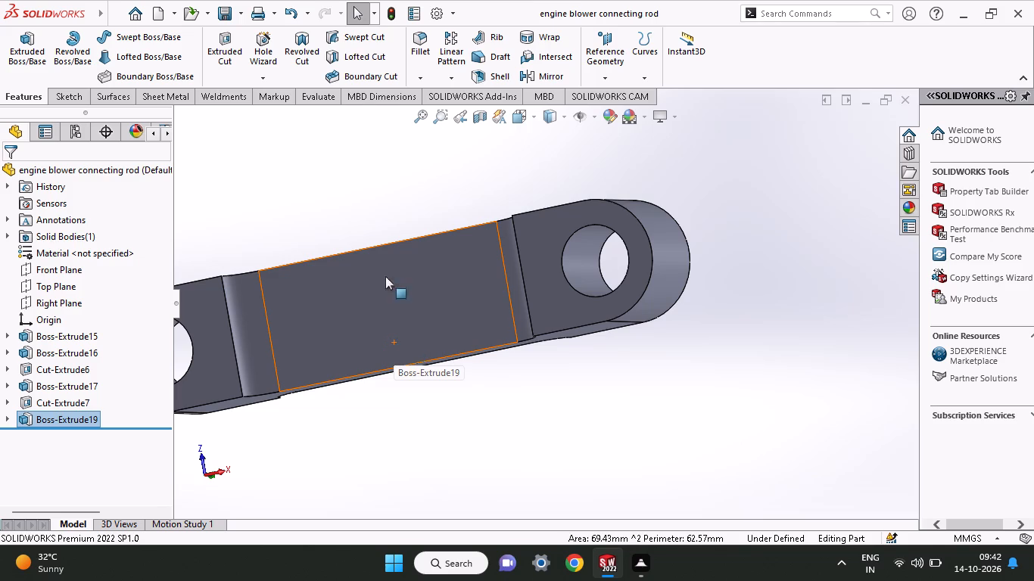
# Examine the finished connecting rod from all sides, including both bored ends, the web and its rounded transitions.
pyautogui.moveTo(333, 191); pyautogui.dragTo(188, 418, button='middle')
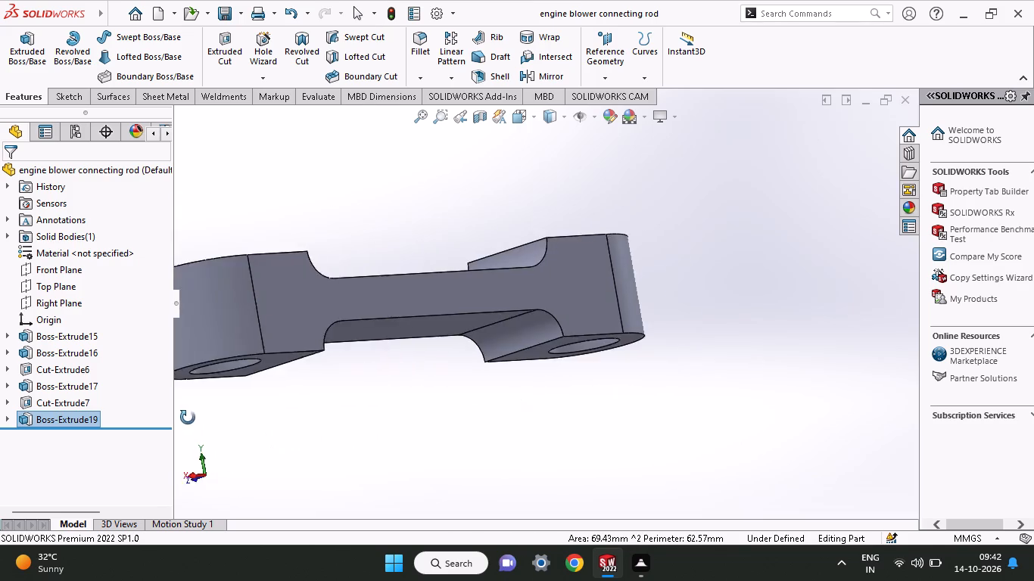
pyautogui.moveTo(188, 418); pyautogui.dragTo(456, 376, button='middle')
pyautogui.scroll(-1, 207, 406)
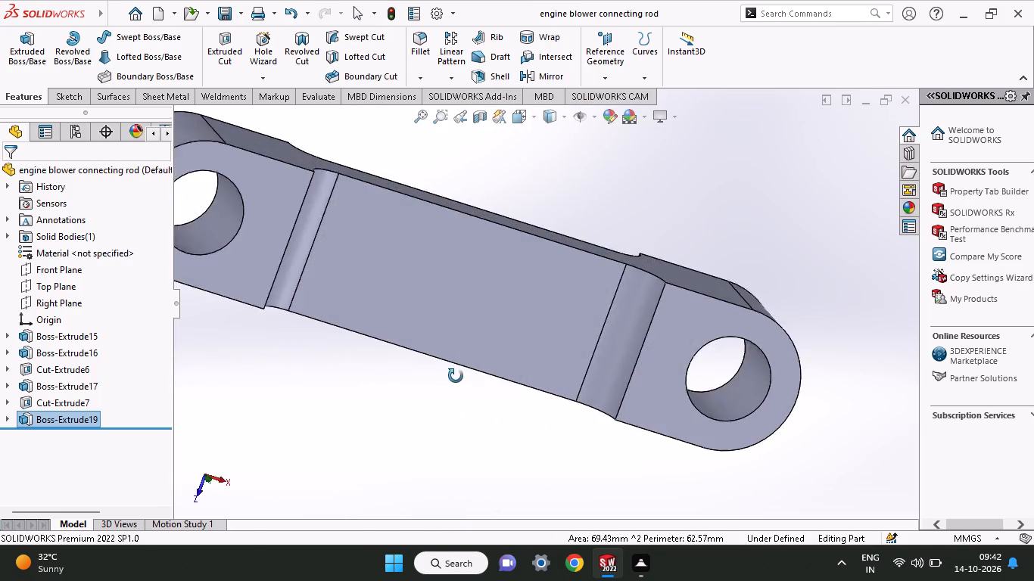
pyautogui.moveTo(456, 376); pyautogui.dragTo(436, 368, button='middle')
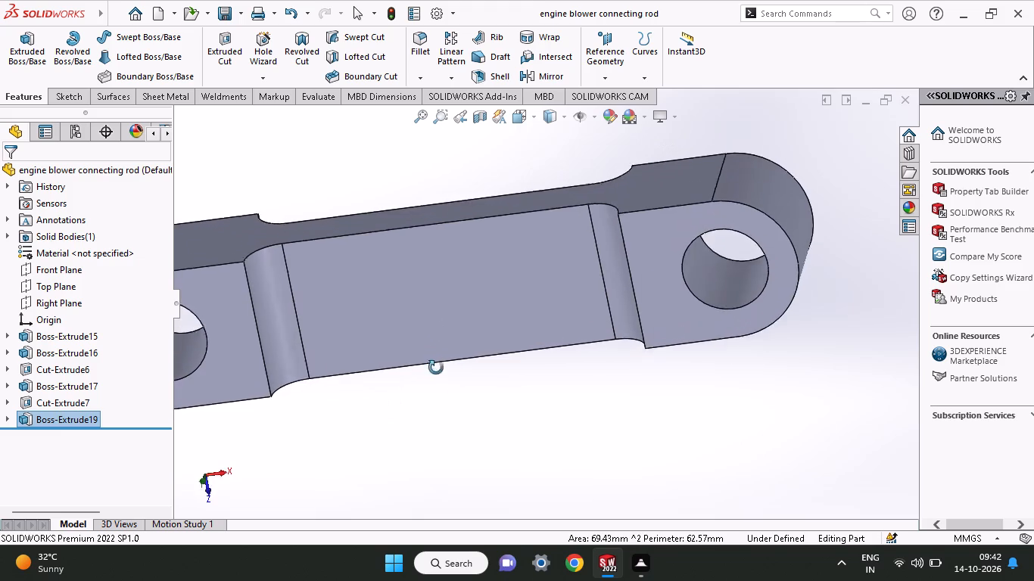
pyautogui.moveTo(436, 368); pyautogui.dragTo(446, 477, button='middle')
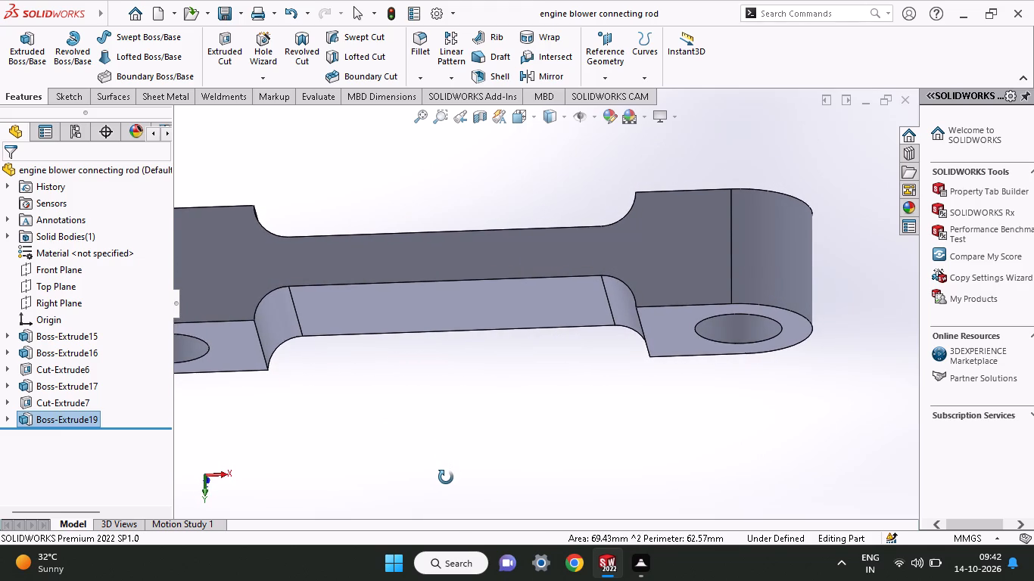
pyautogui.moveTo(446, 477); pyautogui.dragTo(435, 368, button='middle')
pyautogui.scroll(1, 447, 396)
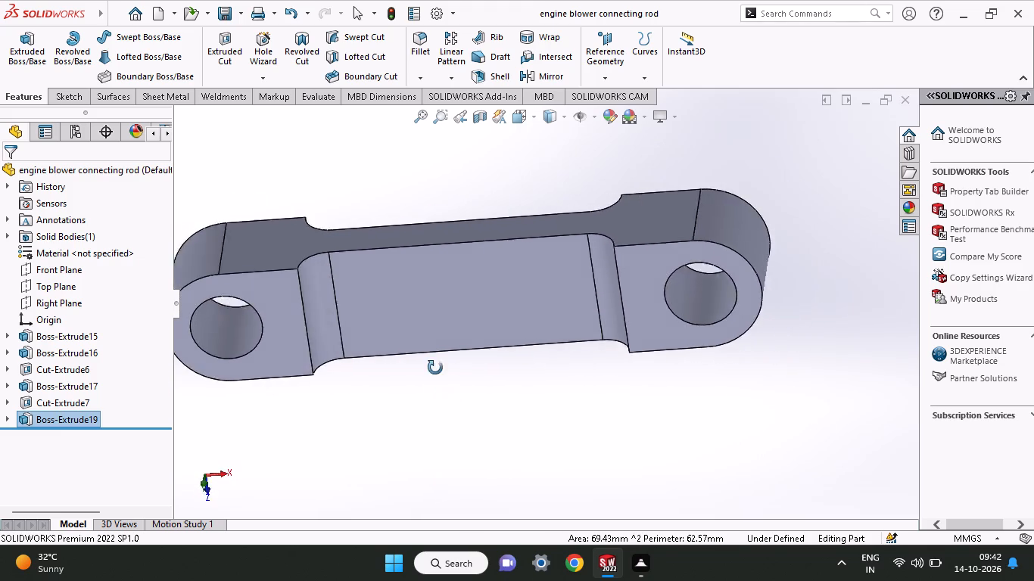
pyautogui.moveTo(435, 368); pyautogui.dragTo(462, 272, button='middle')
pyautogui.moveTo(465, 272); pyautogui.dragTo(451, 311, button='middle')
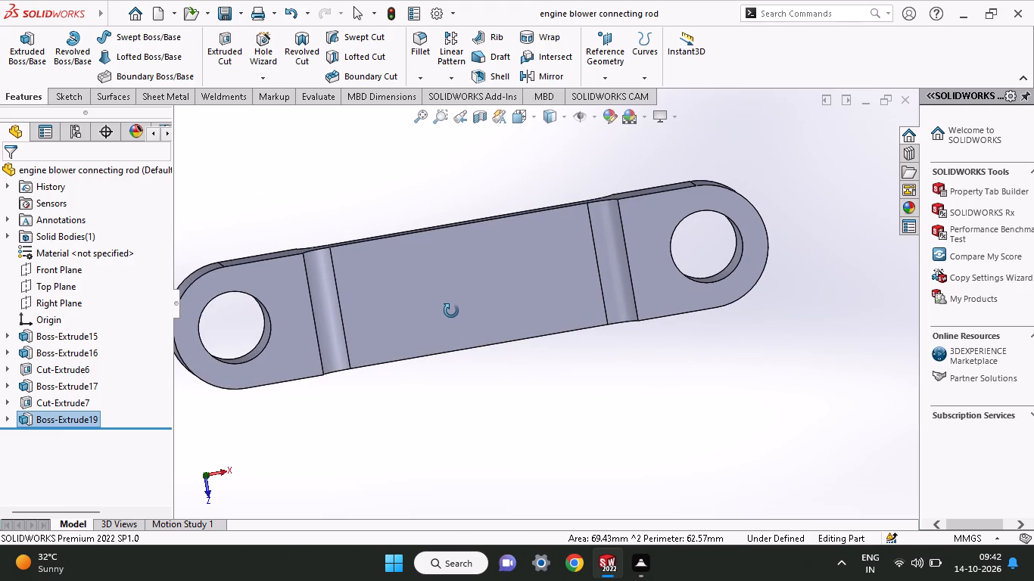
pyautogui.moveTo(451, 311); pyautogui.dragTo(449, 305, button='middle')
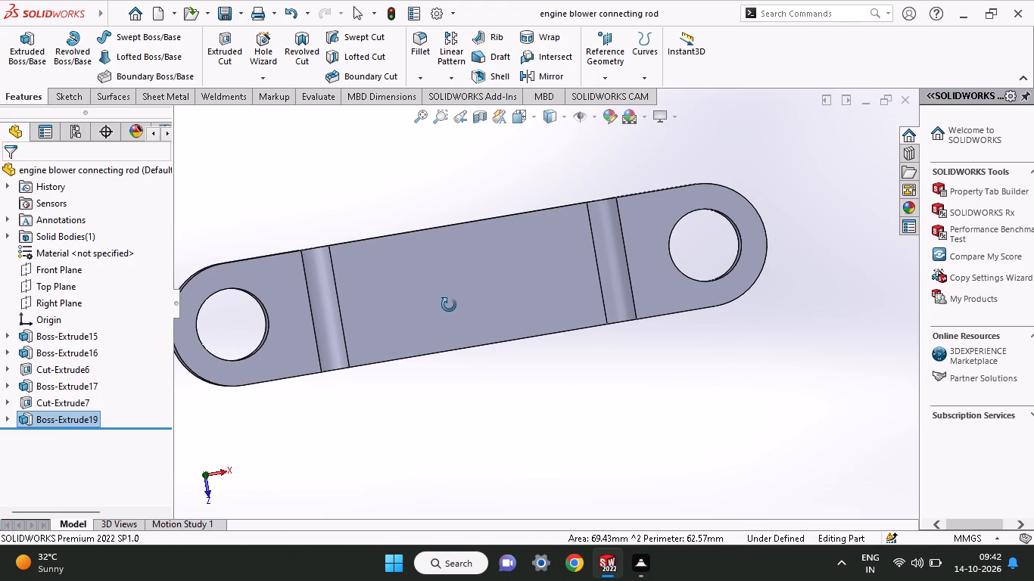
pyautogui.moveTo(449, 305); pyautogui.dragTo(424, 195, button='middle')
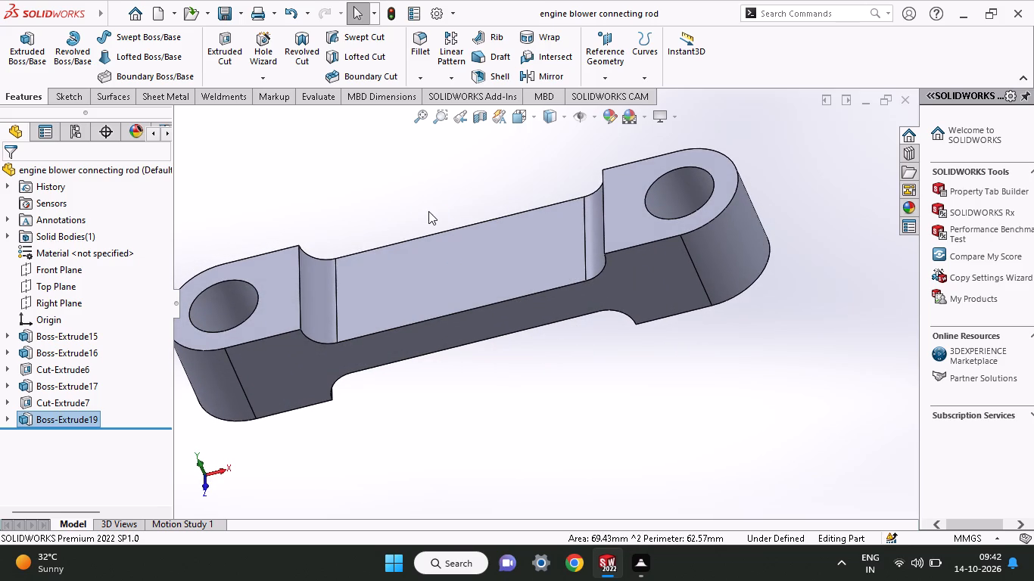
pyautogui.moveTo(428, 211); pyautogui.dragTo(554, 185, button='middle')
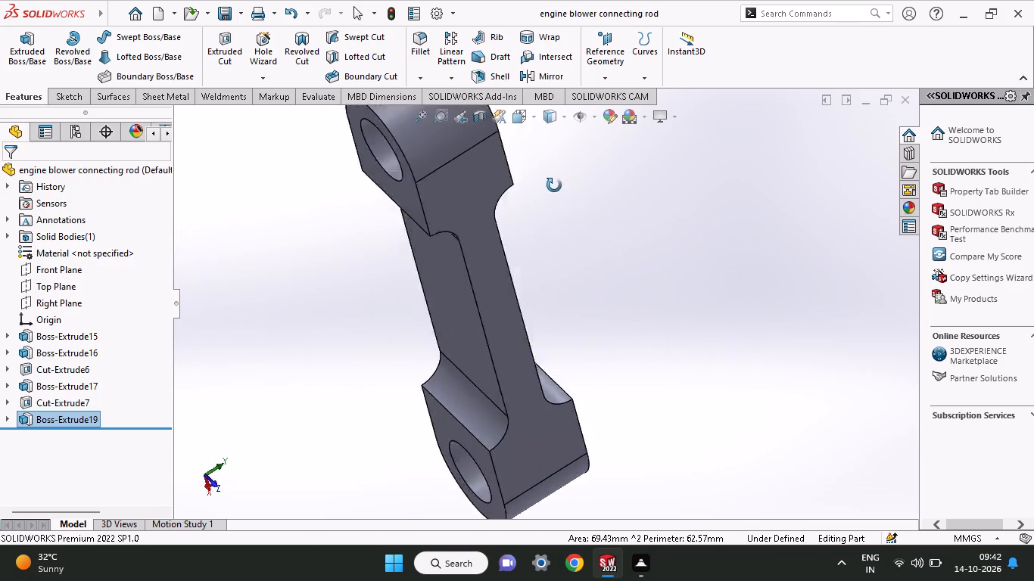
pyautogui.moveTo(554, 185); pyautogui.dragTo(720, 372, button='middle')
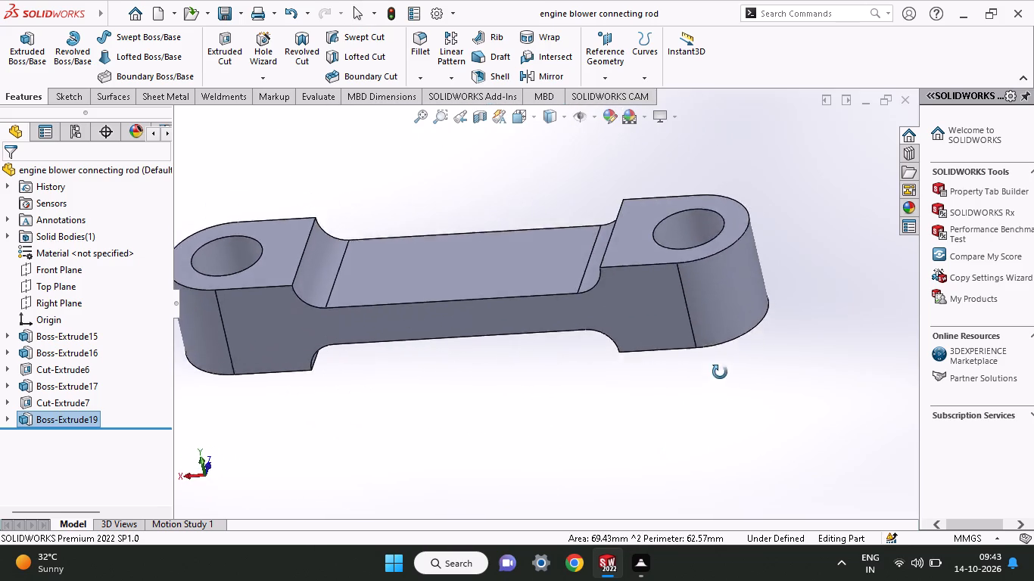
pyautogui.moveTo(720, 372); pyautogui.dragTo(716, 415, button='middle')
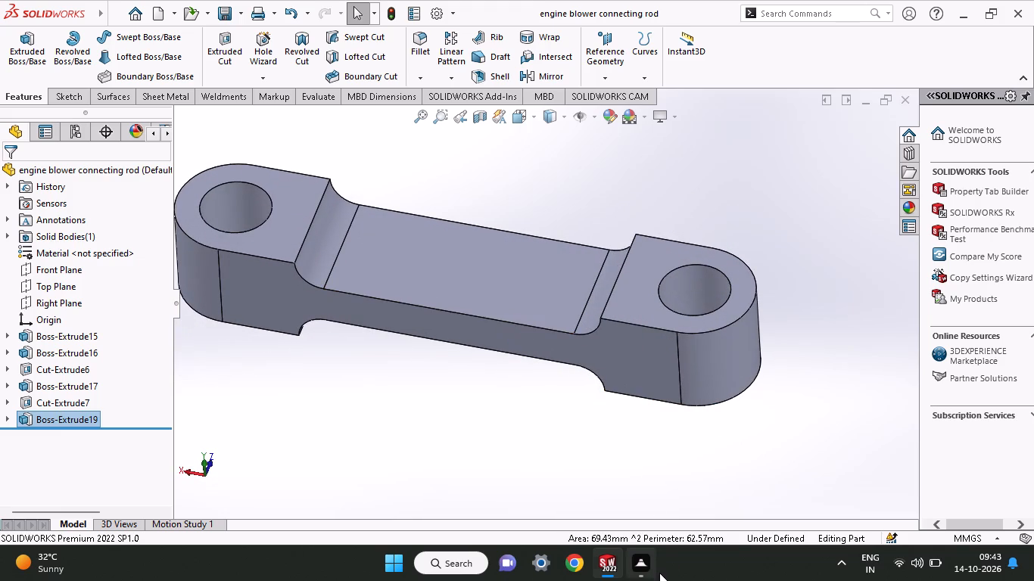
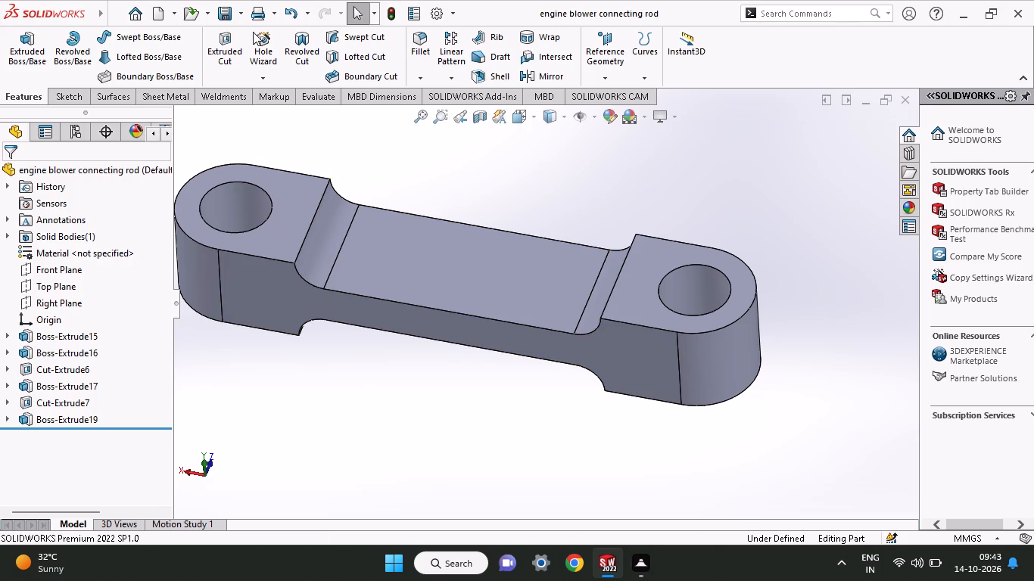
# Create a new part document.
pyautogui.click(149, 14)
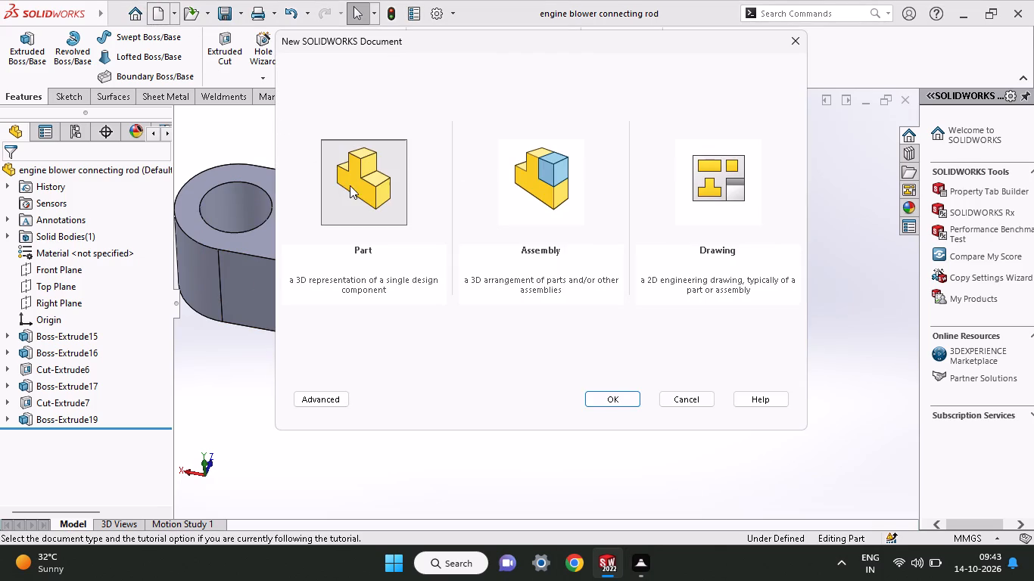
pyautogui.click(350, 185)
pyautogui.click(611, 399)
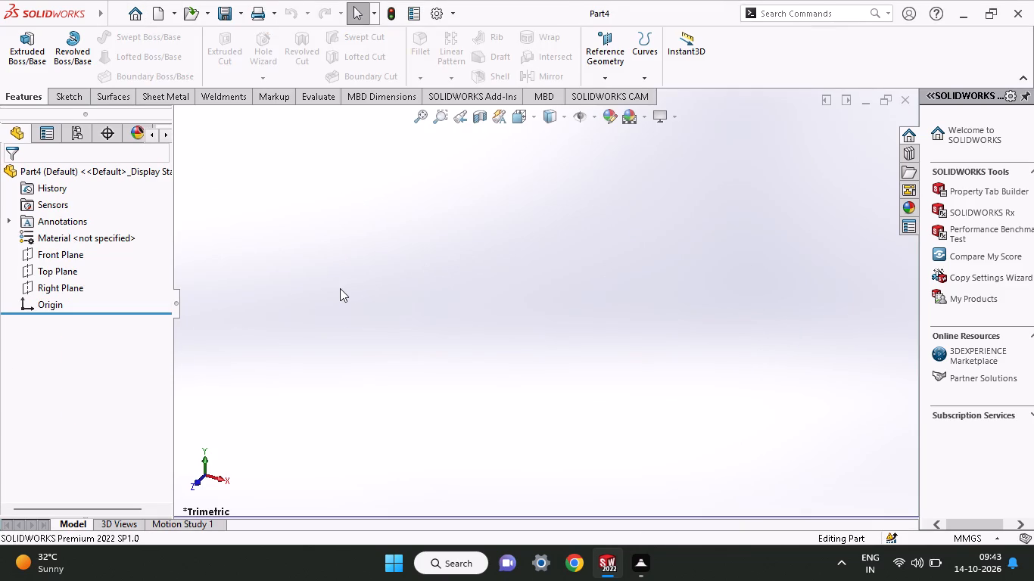
# Sketch a circle centred on the origin on the Top Plane and dimension its diameter to 5.5 mm.
pyautogui.click(76, 272)
pyautogui.click(89, 253)
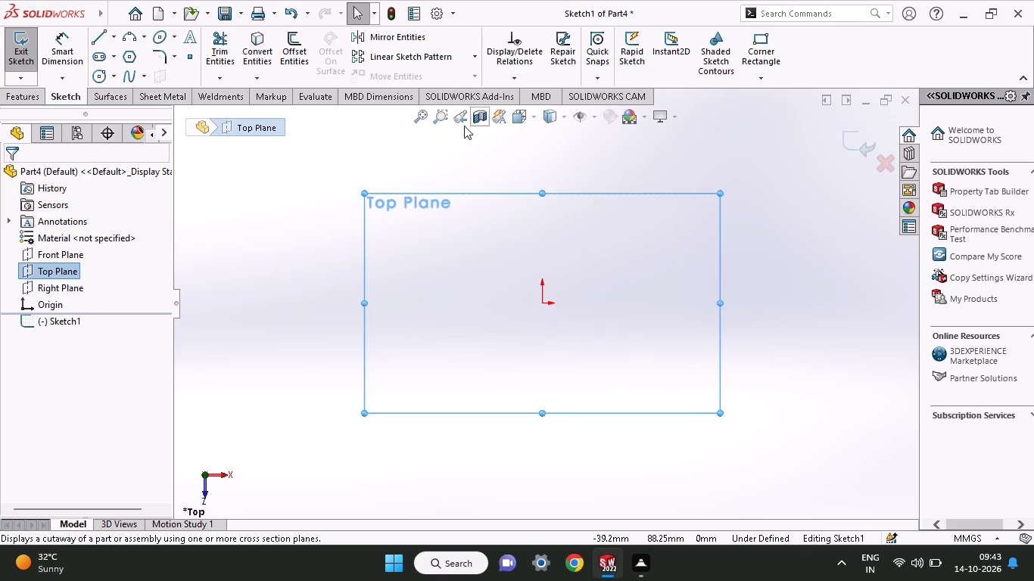
pyautogui.click(96, 73)
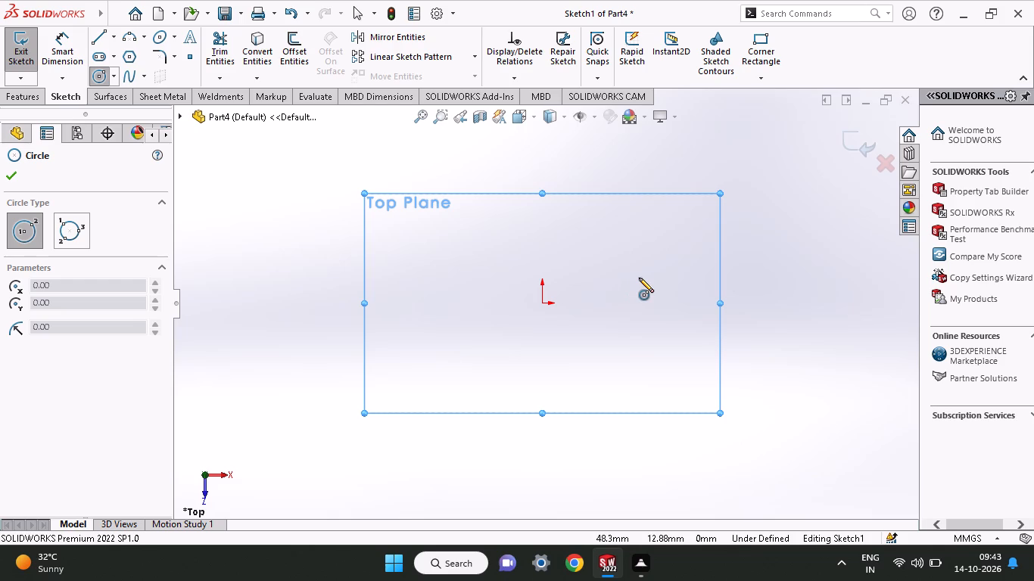
pyautogui.click(543, 303)
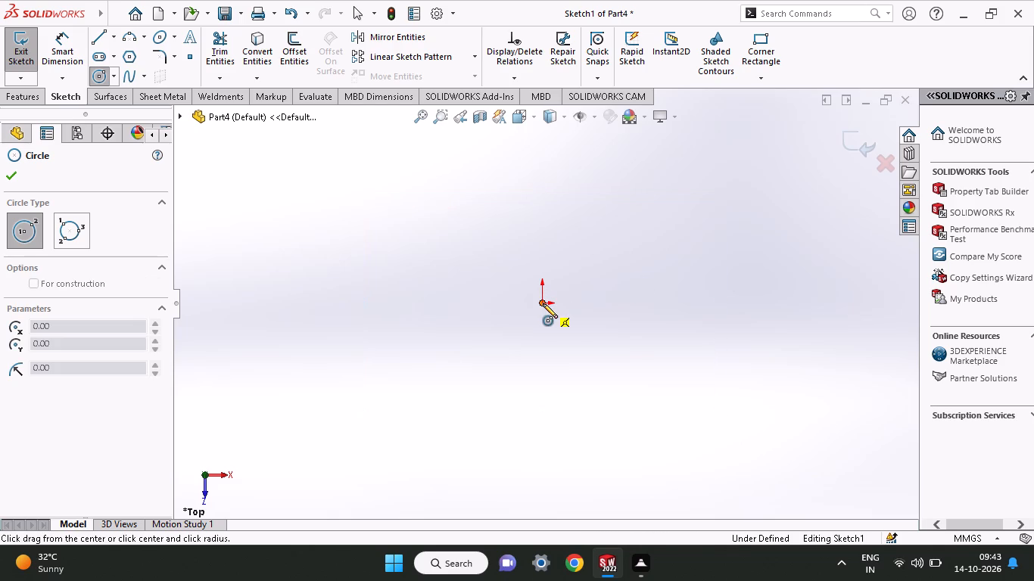
pyautogui.click(607, 338)
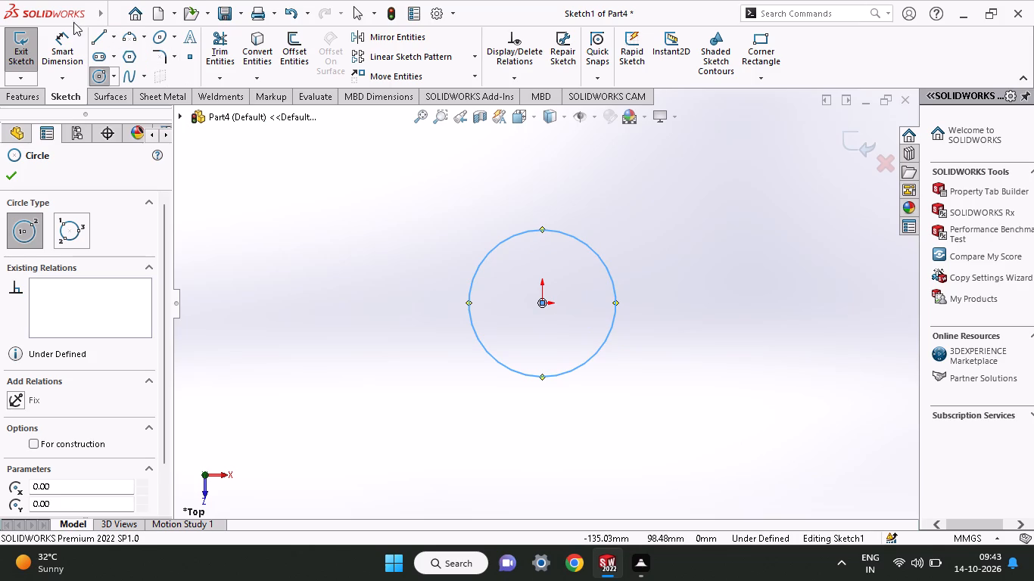
pyautogui.click(51, 43)
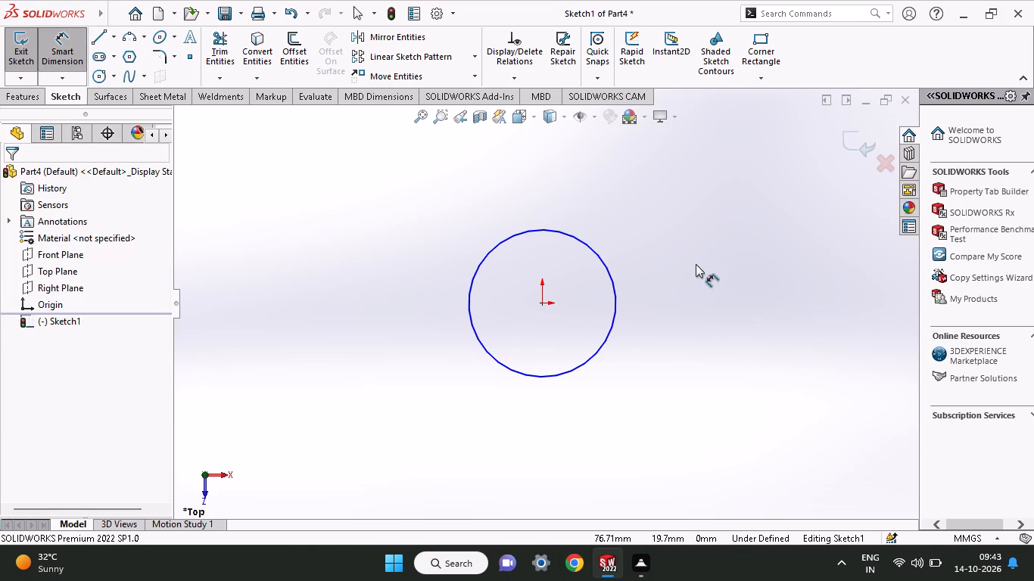
pyautogui.click(609, 324)
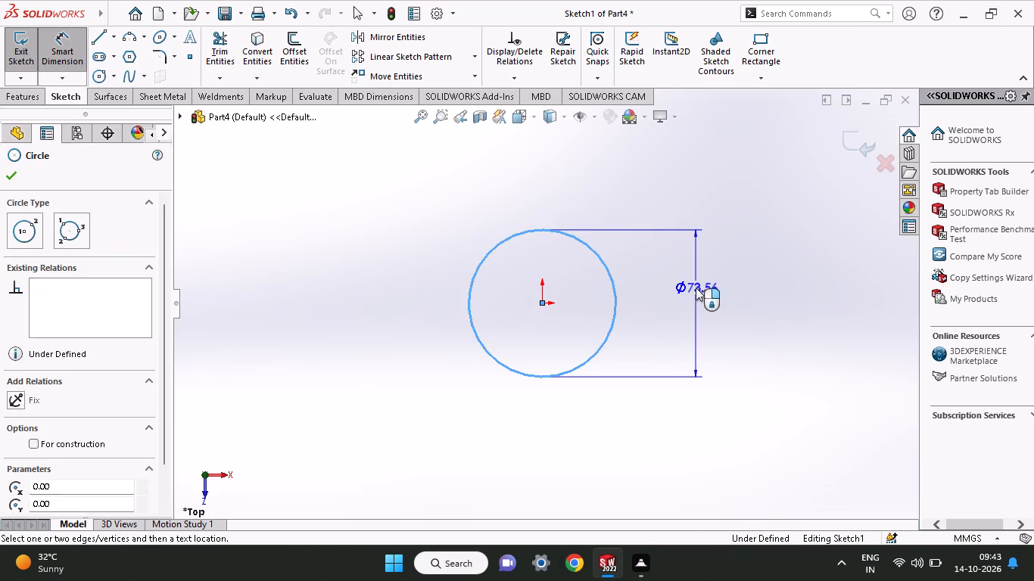
pyautogui.click(696, 287)
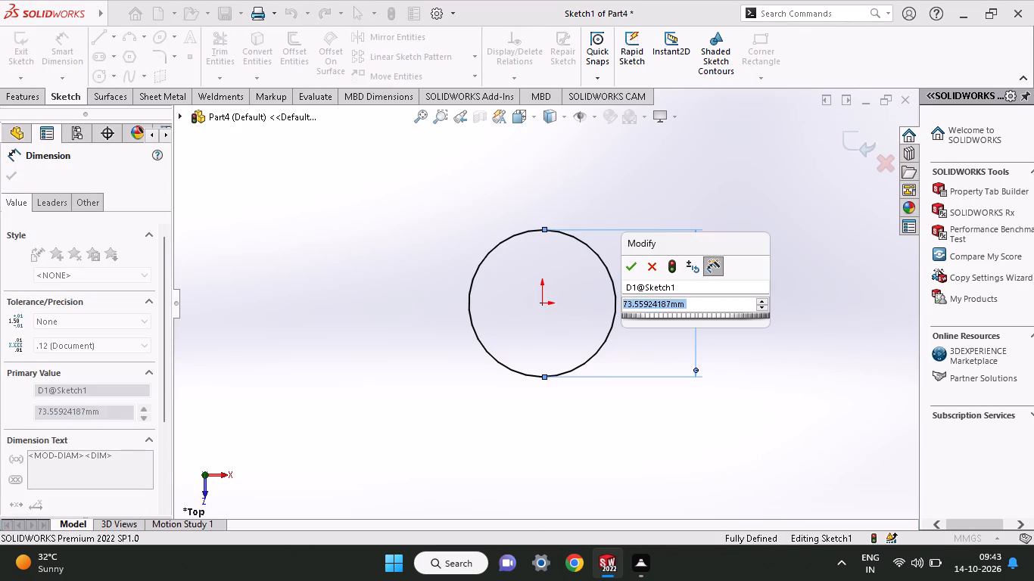
pyautogui.write('5.5')
pyautogui.press('Return')
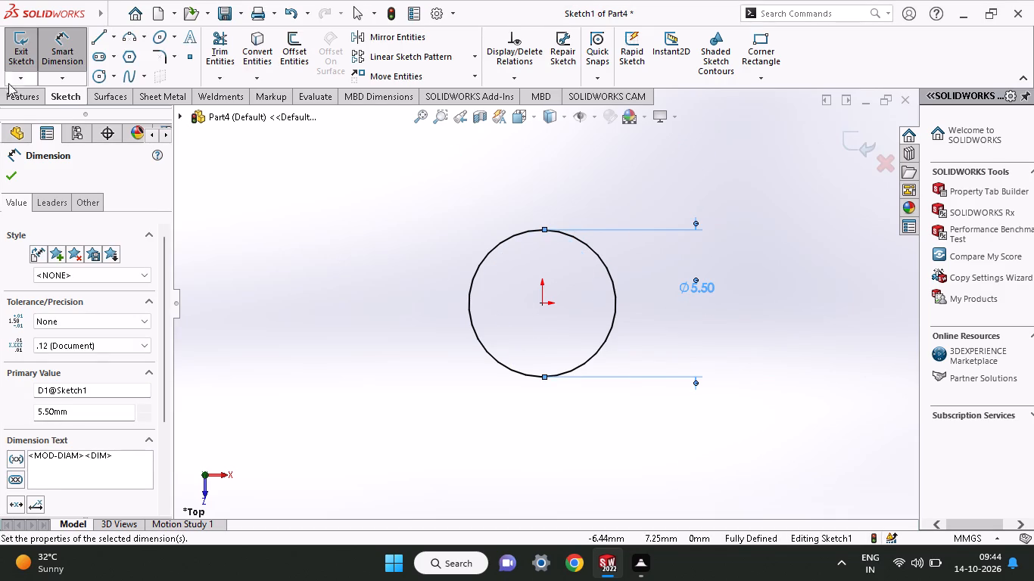
# Extrude the 5.5 mm circle as a blind boss with a depth of 6 mm.
pyautogui.click(20, 101)
pyautogui.click(36, 72)
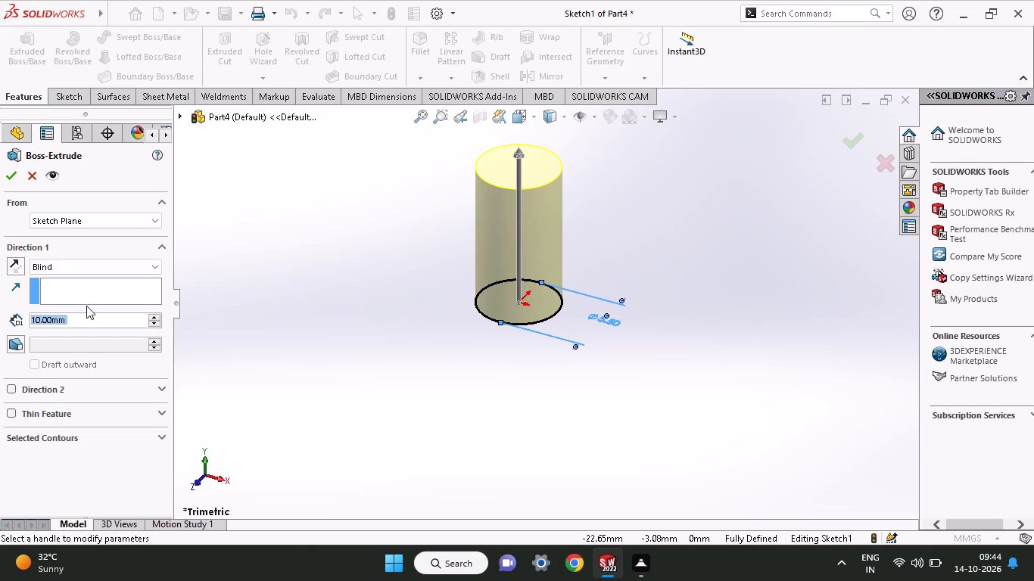
pyautogui.press('6')
pyautogui.press('Return')
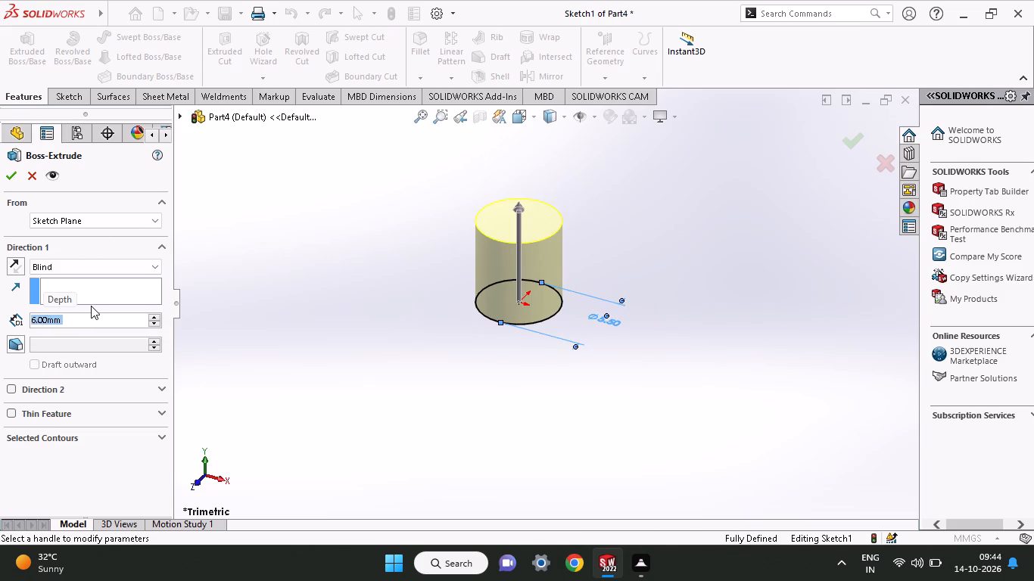
pyautogui.click(6, 170)
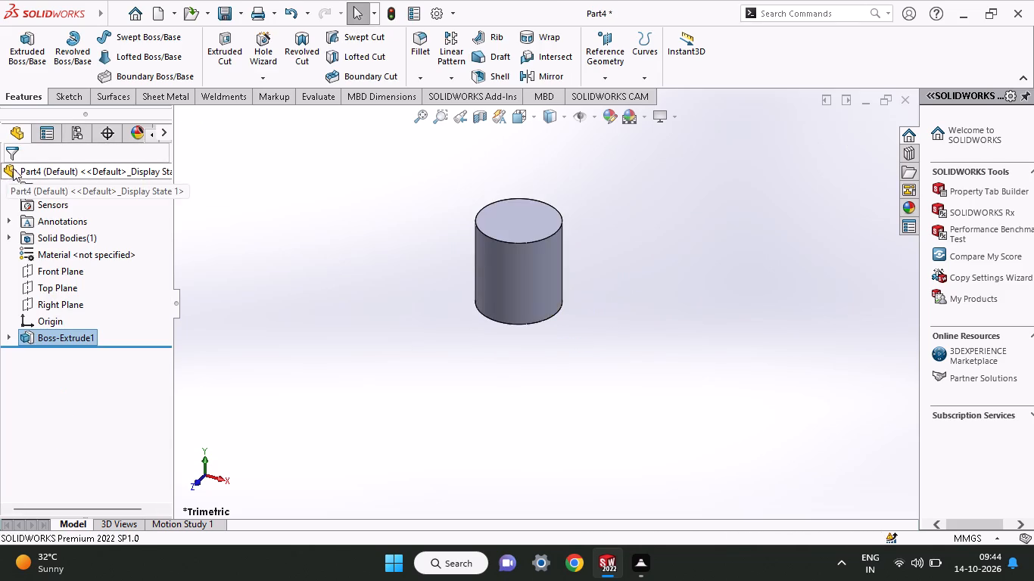
# Start a sketch on the cylinder's bottom face and draw a circle about 2.8 mm in diameter, centred on the origin.
pyautogui.moveTo(600, 300); pyautogui.dragTo(602, 363, button='middle')
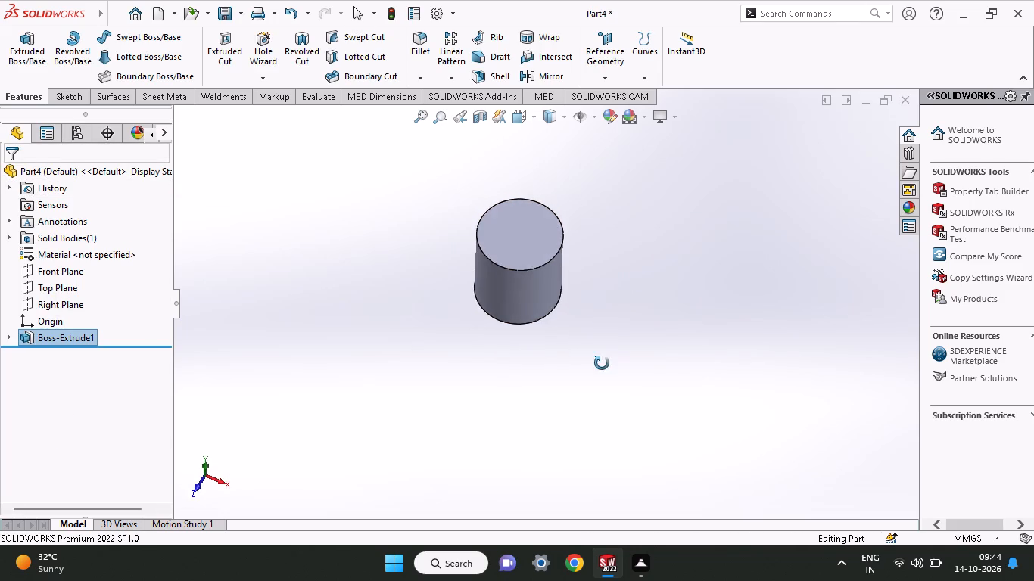
pyautogui.moveTo(602, 363); pyautogui.dragTo(616, 208, button='middle')
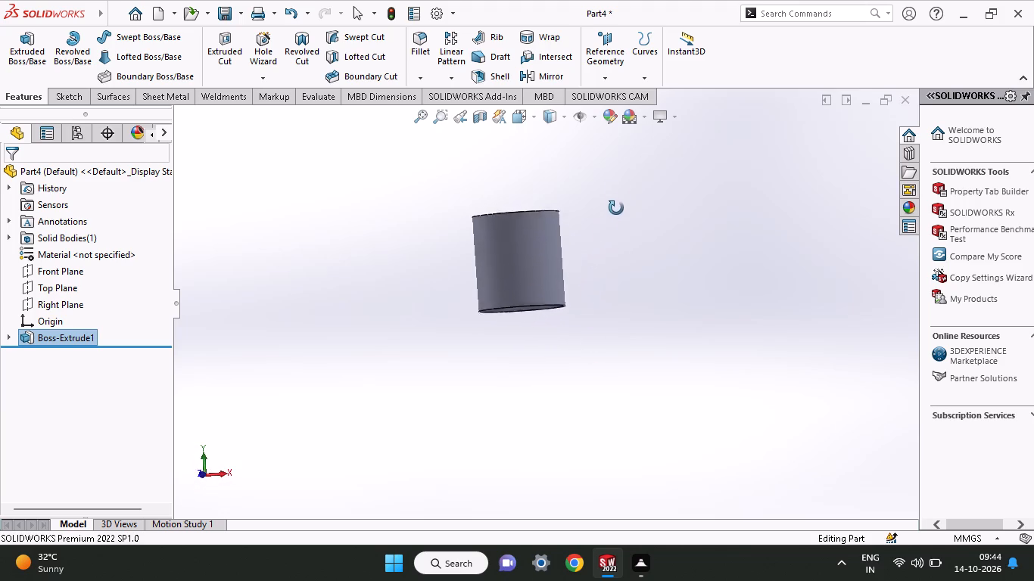
pyautogui.moveTo(616, 208); pyautogui.dragTo(621, 162, button='middle')
pyautogui.moveTo(637, 263); pyautogui.dragTo(640, 204, button='middle')
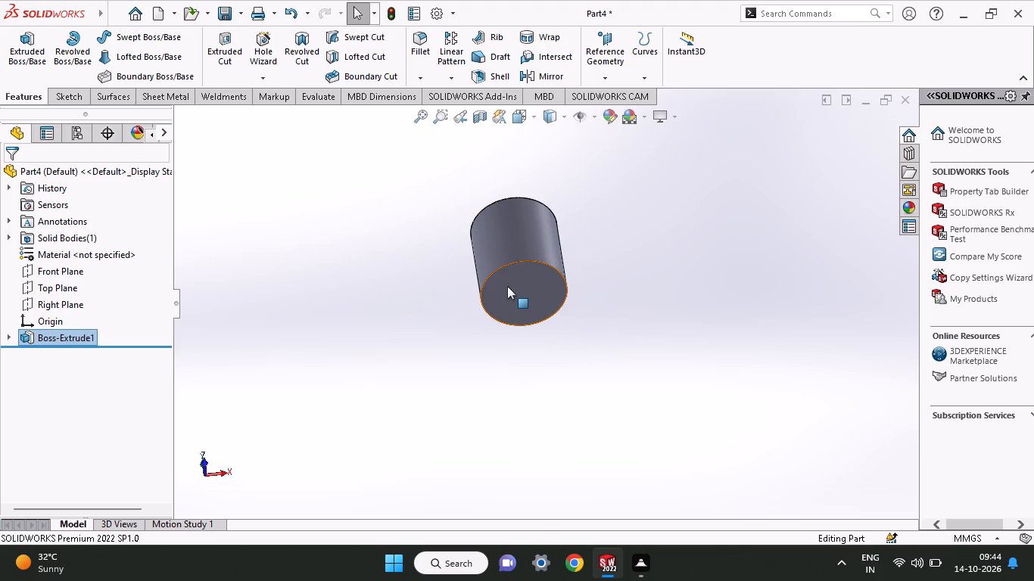
pyautogui.click(512, 292)
pyautogui.click(581, 247)
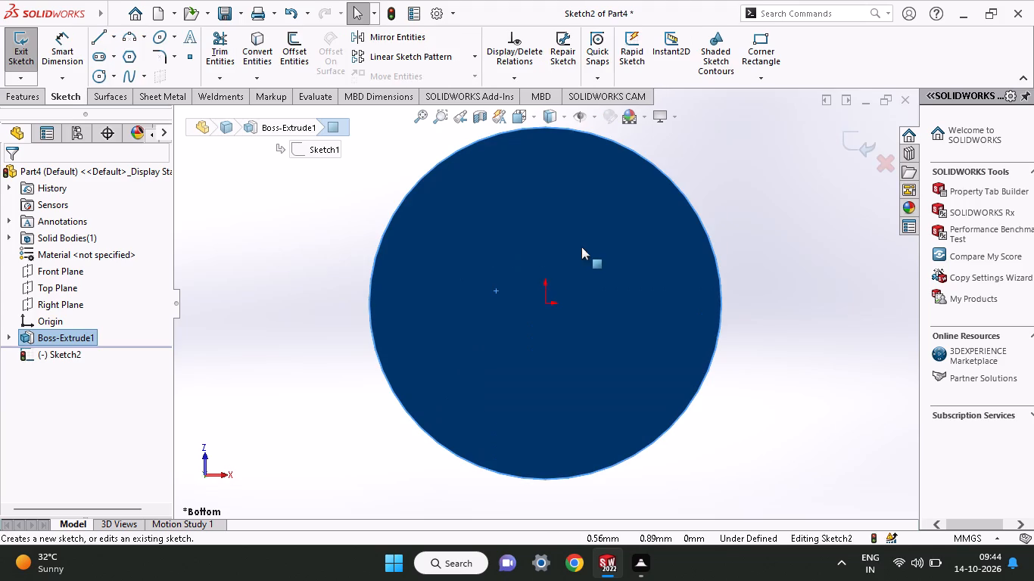
pyautogui.keyDown('ctrl'); pyautogui.scroll(2, 537, 261); pyautogui.keyUp('ctrl')
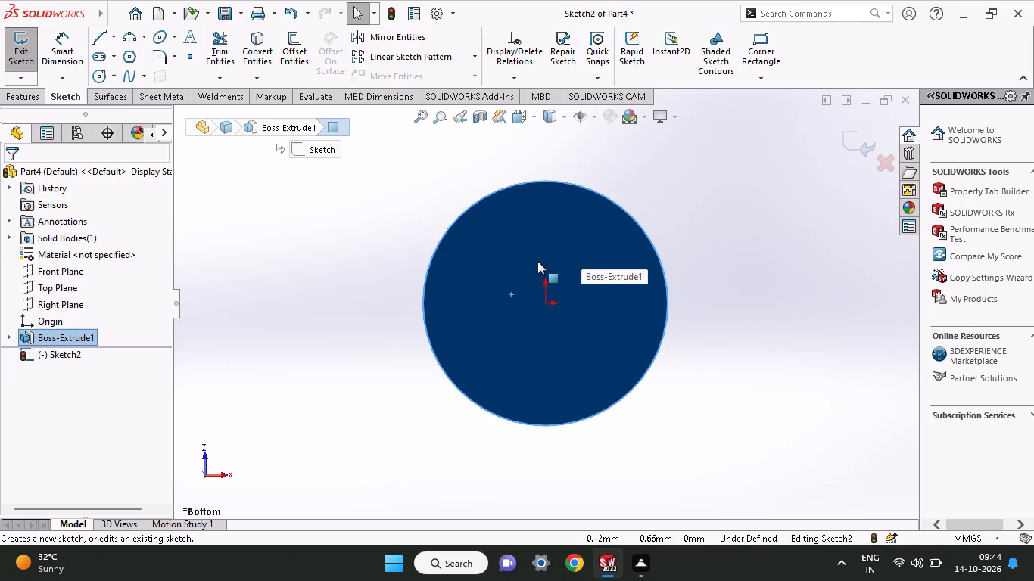
pyautogui.keyDown('ctrl'); pyautogui.scroll(1, 537, 261); pyautogui.keyUp('ctrl')
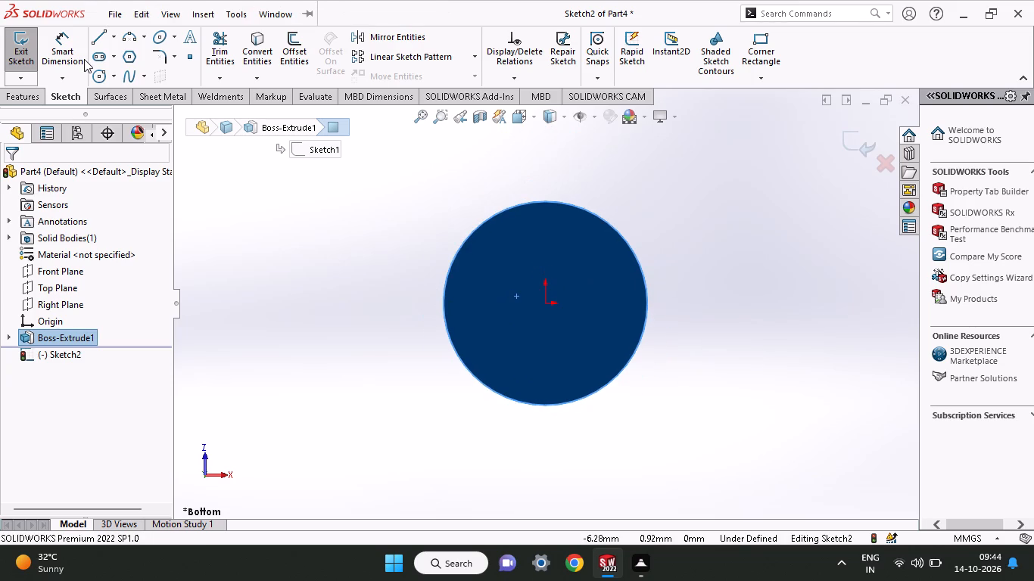
pyautogui.click(88, 82)
pyautogui.click(91, 82)
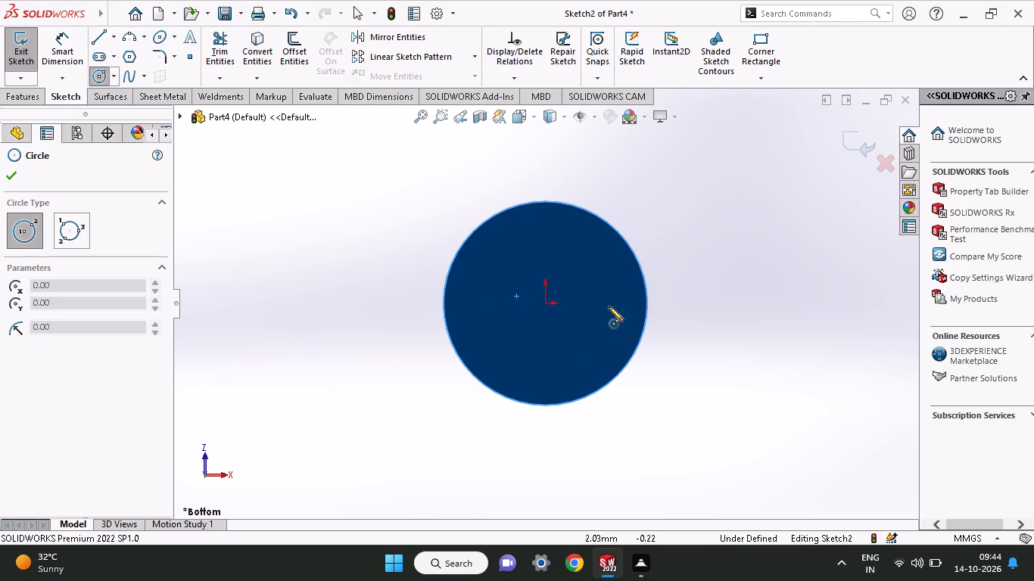
pyautogui.click(548, 306)
pyautogui.click(579, 264)
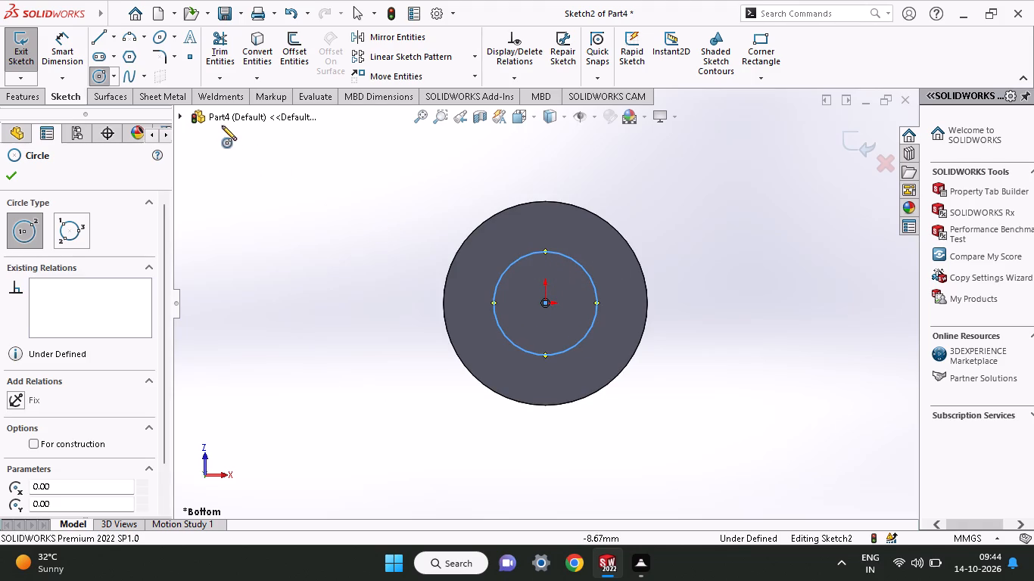
# Dimension the new circle on the bottom face to a diameter of 3.75 mm.
pyautogui.click(42, 51)
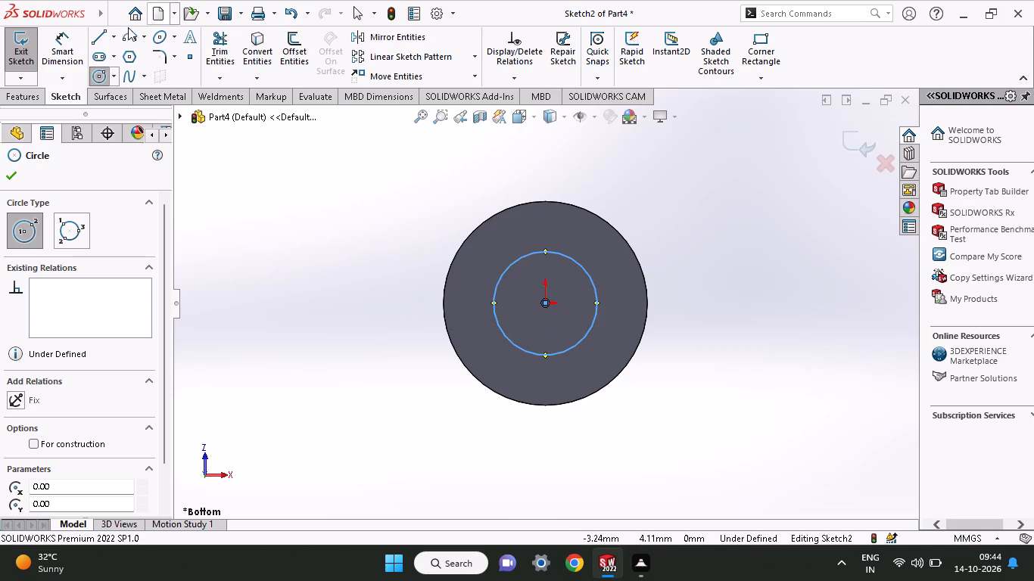
pyautogui.click(70, 47)
pyautogui.click(587, 335)
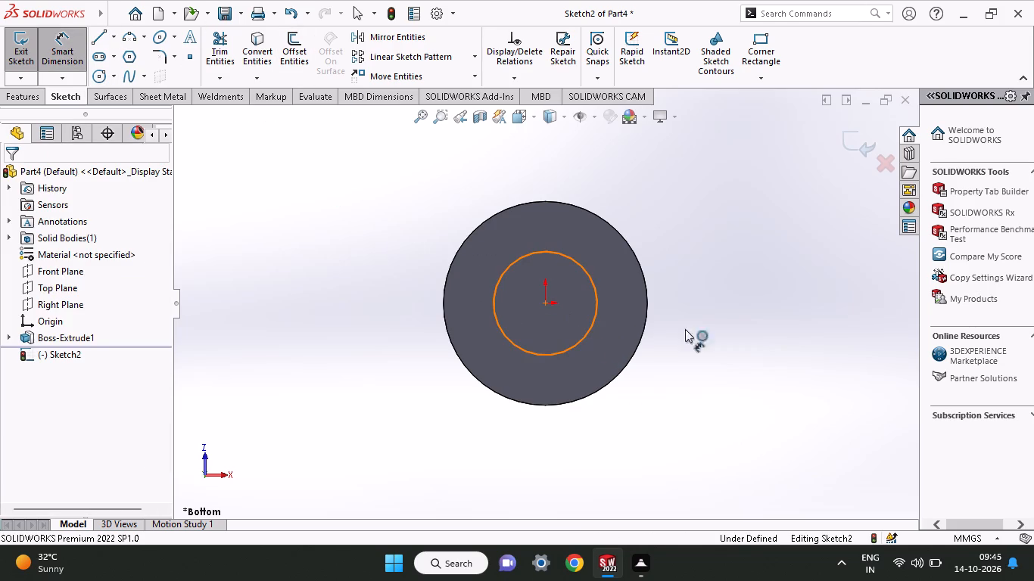
pyautogui.click(768, 331)
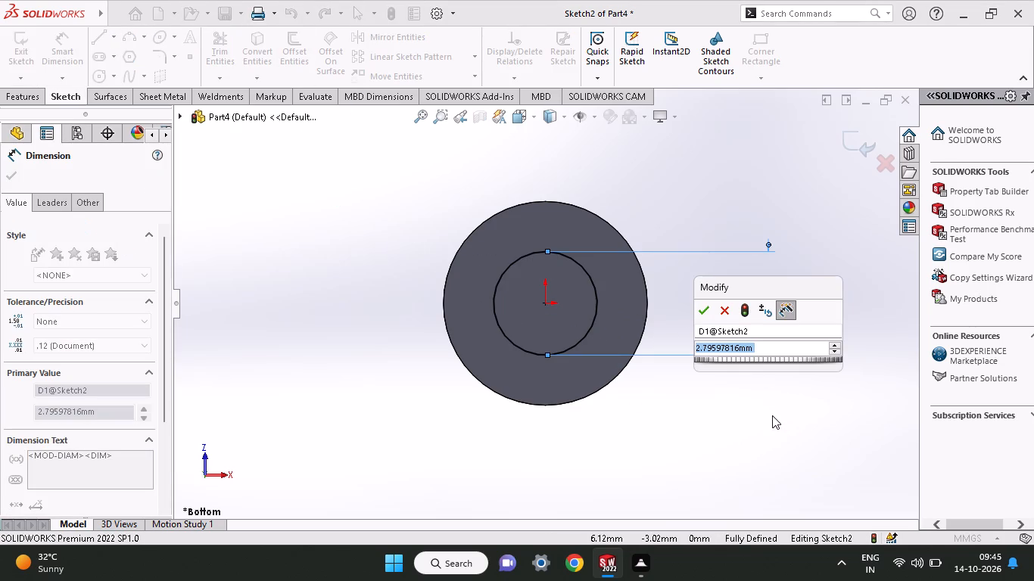
pyautogui.write('3.75')
pyautogui.press('Return')
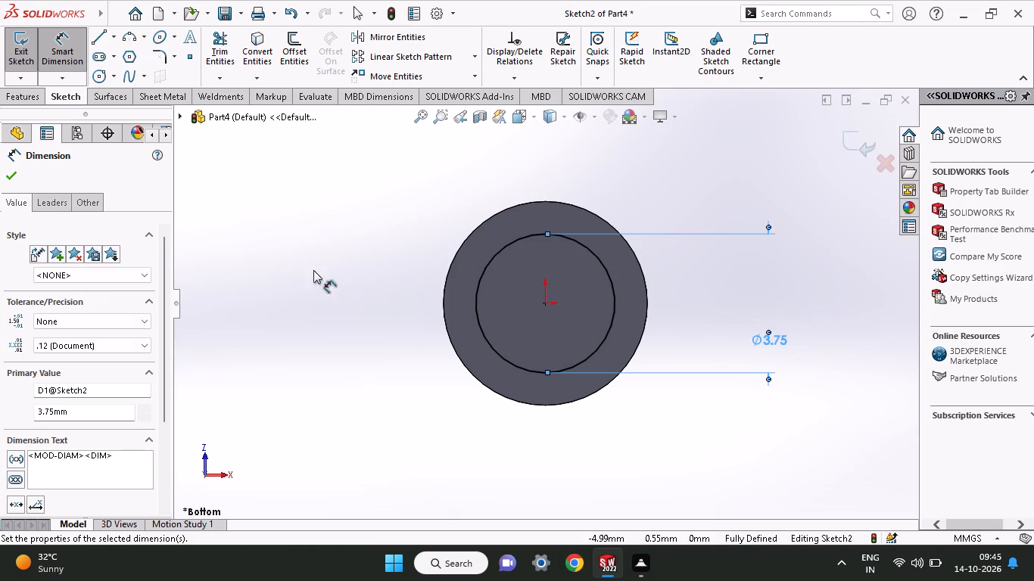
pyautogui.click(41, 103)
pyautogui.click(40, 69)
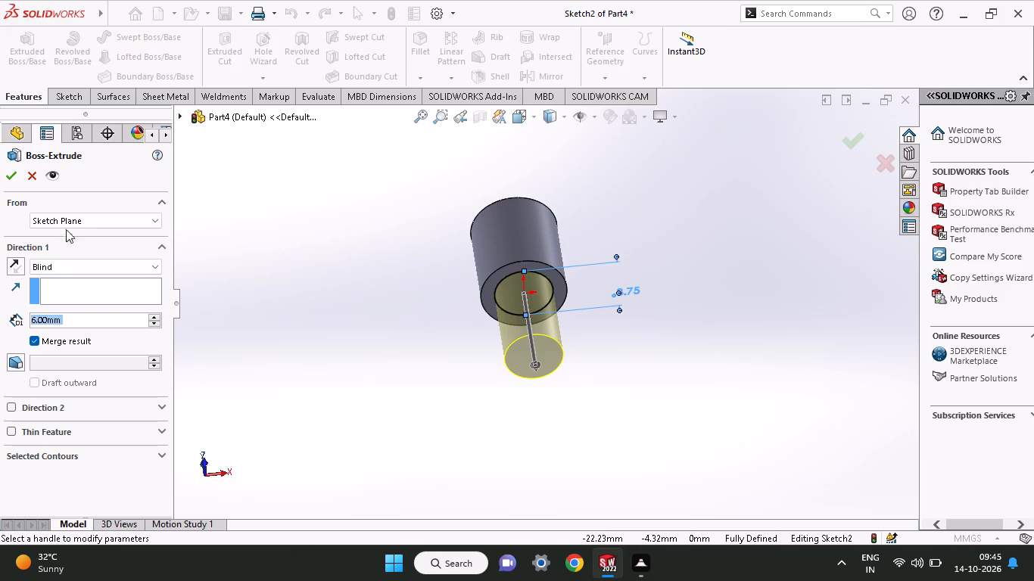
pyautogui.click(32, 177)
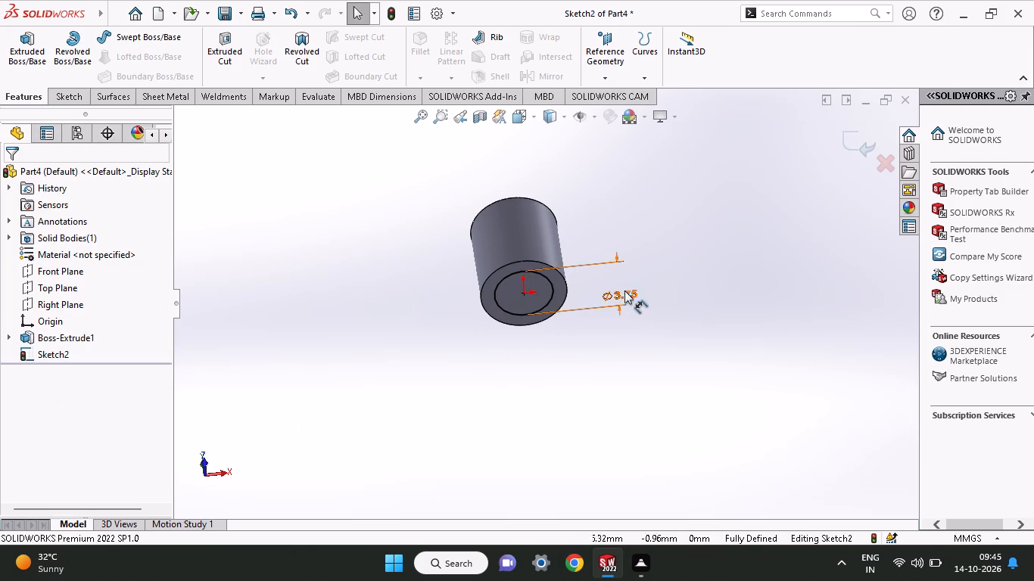
# Set the diameter of the circle on the bottom face to 3.75+3.75, giving 7.5 mm.
pyautogui.doubleClick(624, 289)
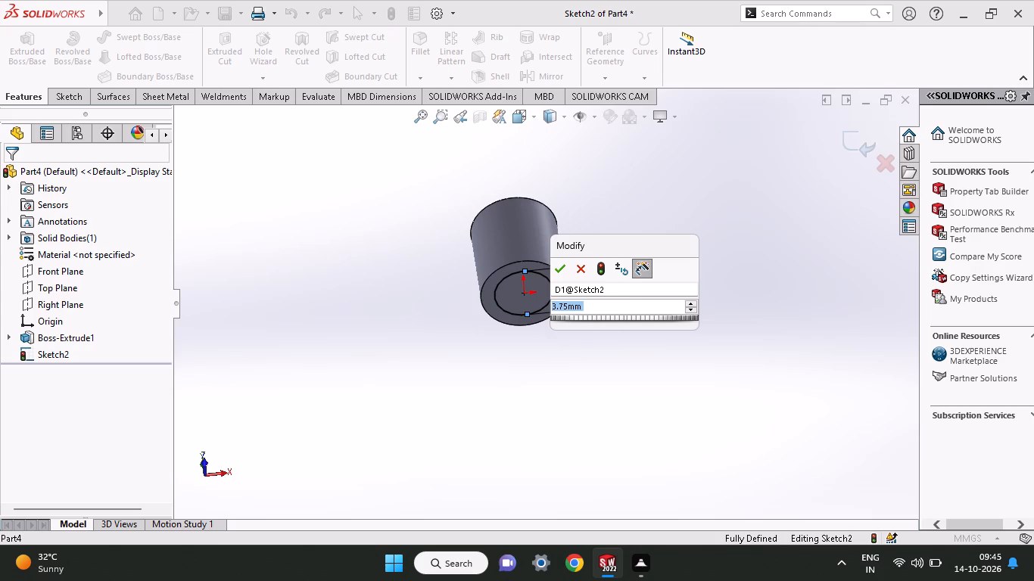
pyautogui.press('3')
pyautogui.press('.')
pyautogui.press('7')
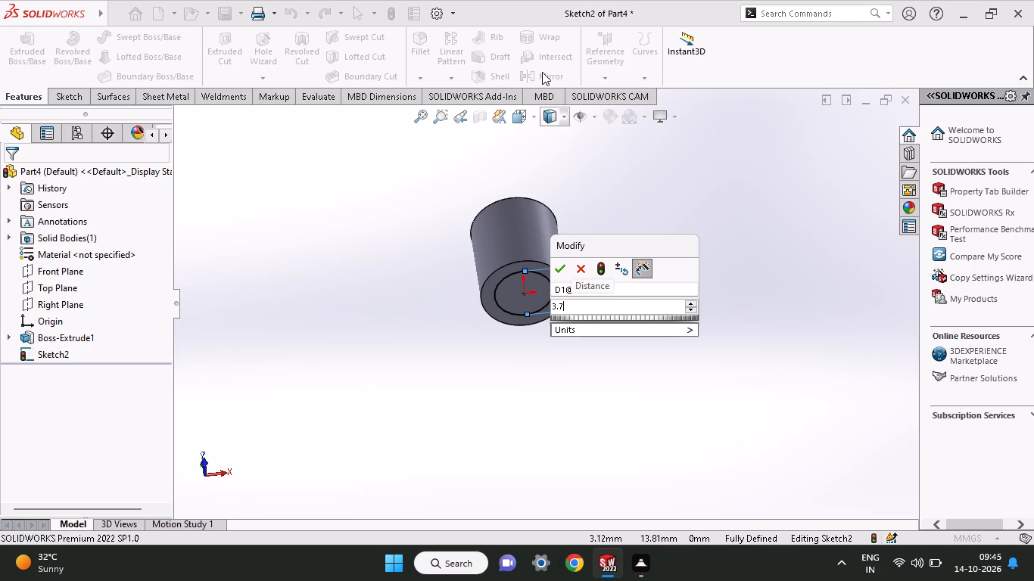
pyautogui.press('5')
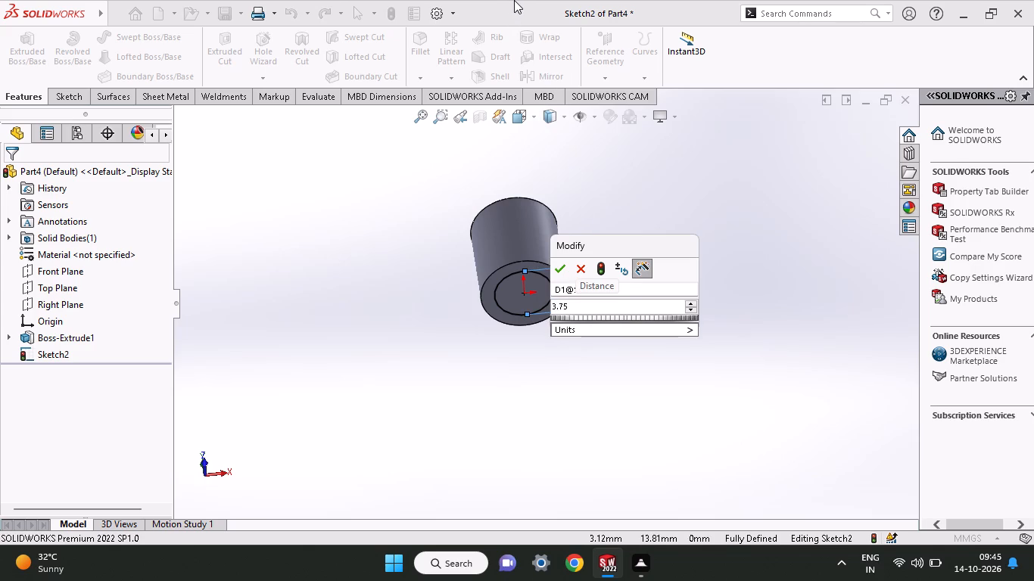
pyautogui.hotkey('shift', '+')
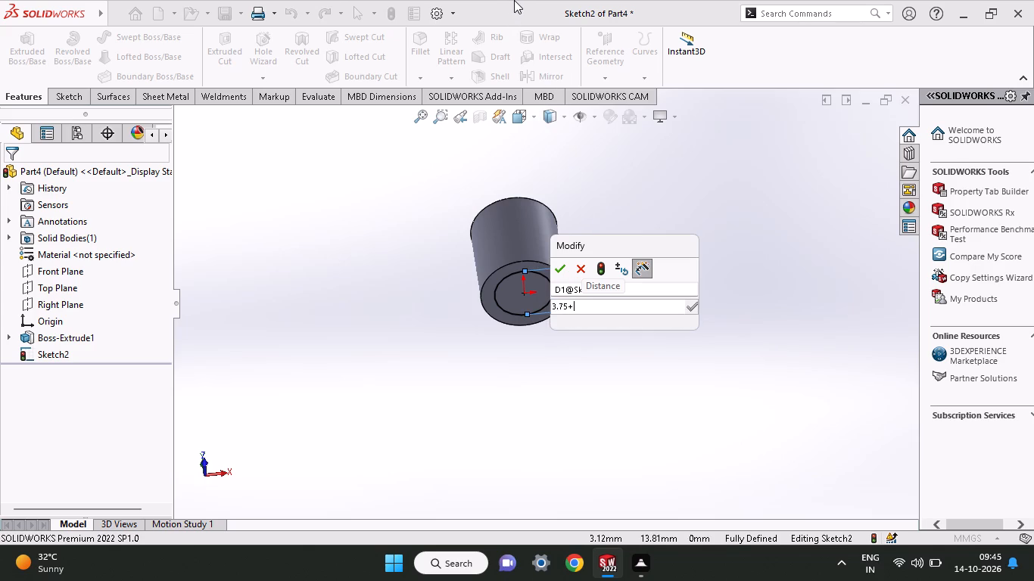
pyautogui.write('3.75')
pyautogui.press('Return')
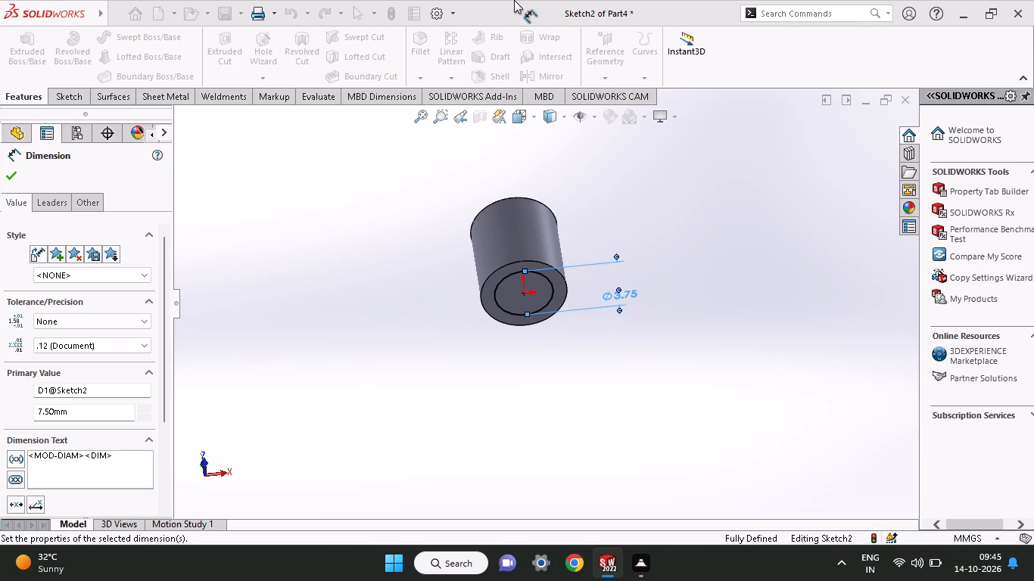
# Extrude the 7.5 mm circle as a blind boss with a depth of 2 mm.
pyautogui.click(39, 98)
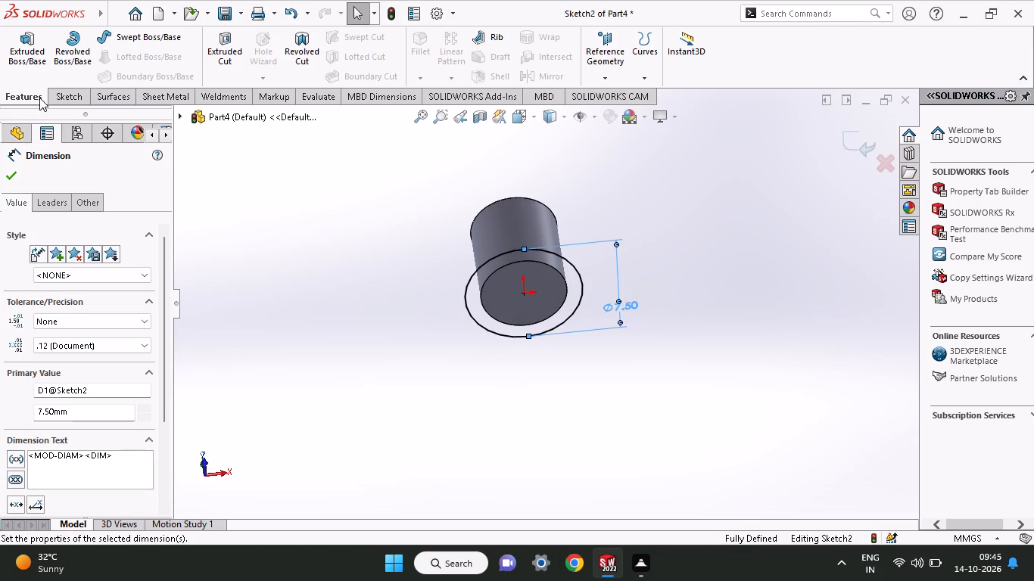
pyautogui.click(15, 61)
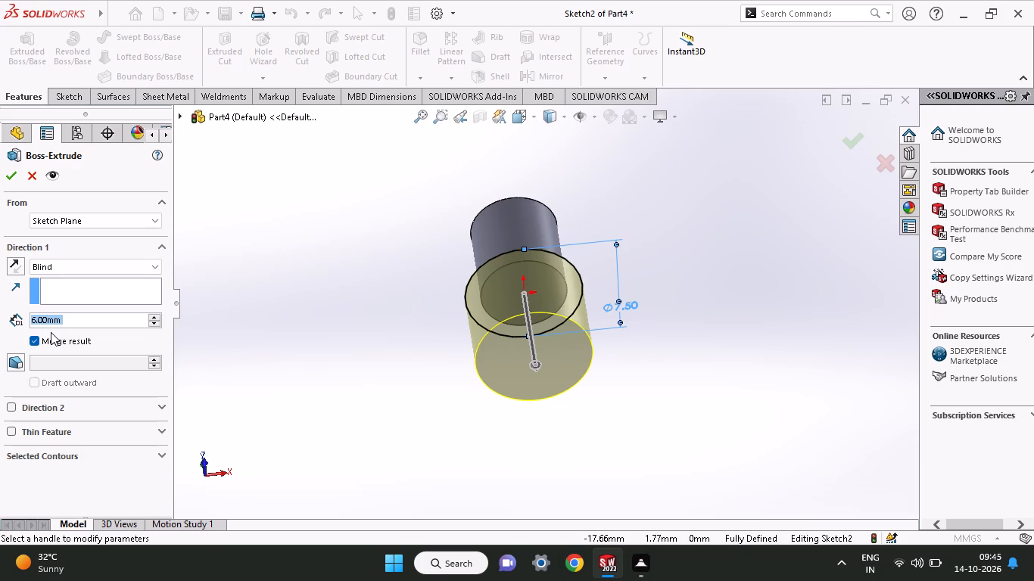
pyautogui.press('2')
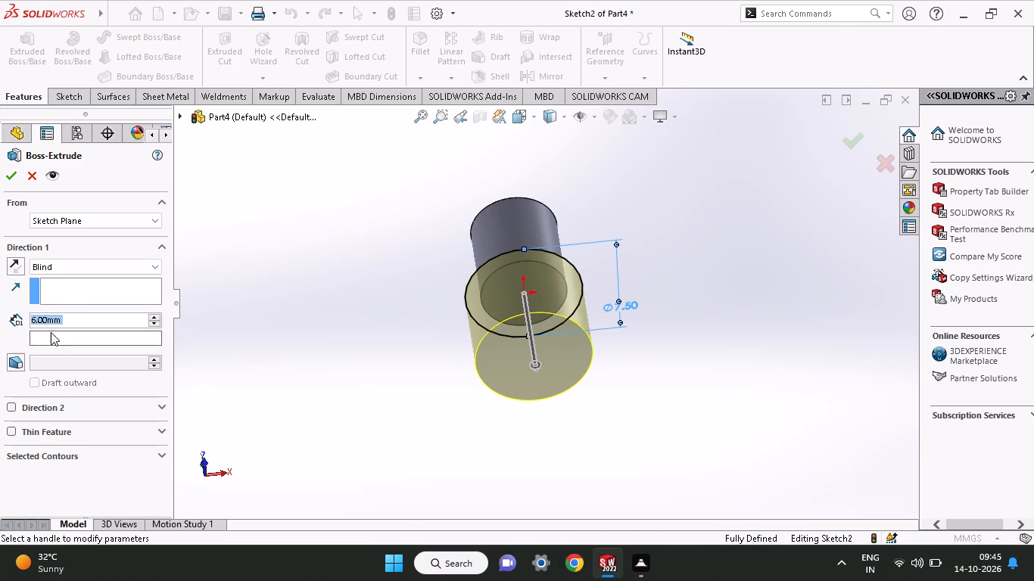
pyautogui.press('Return')
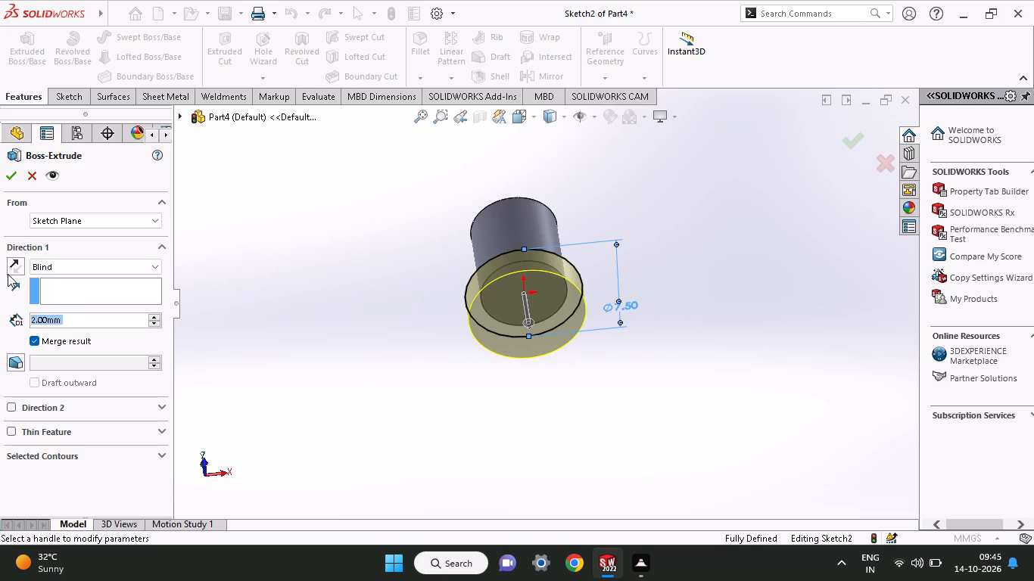
pyautogui.click(13, 177)
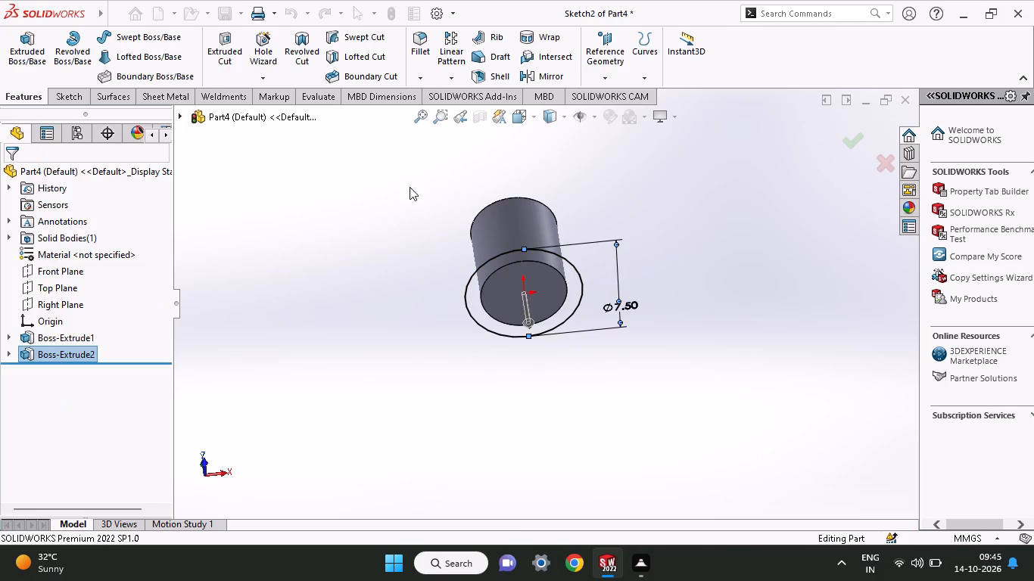
# Start a sketch on the collar's bottom face and draw a six-sided inscribed-circle polygon about 9.3 mm across flats, centred on the origin.
pyautogui.moveTo(390, 190); pyautogui.dragTo(428, 474, button='middle')
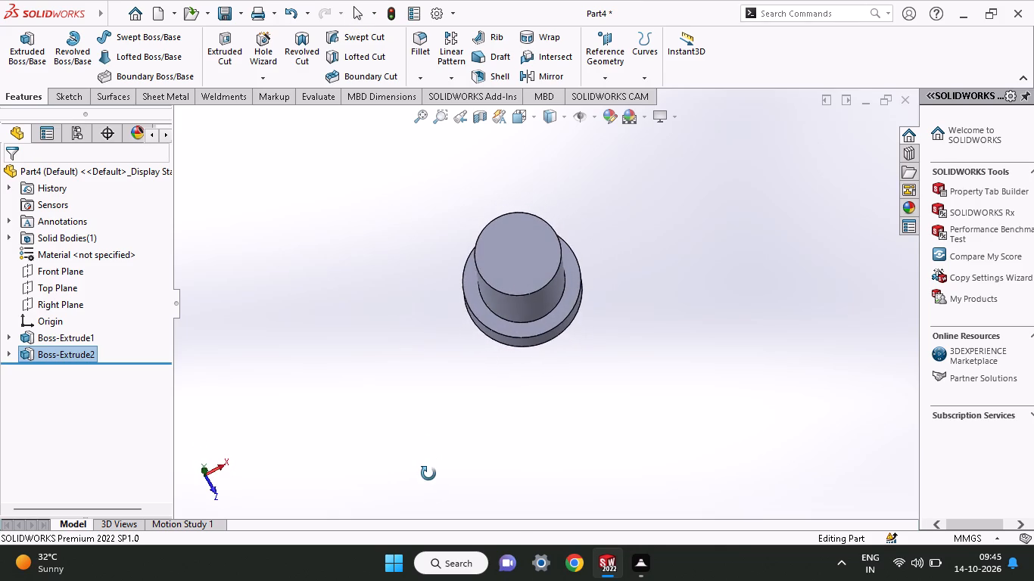
pyautogui.moveTo(428, 474); pyautogui.dragTo(443, 277, button='middle')
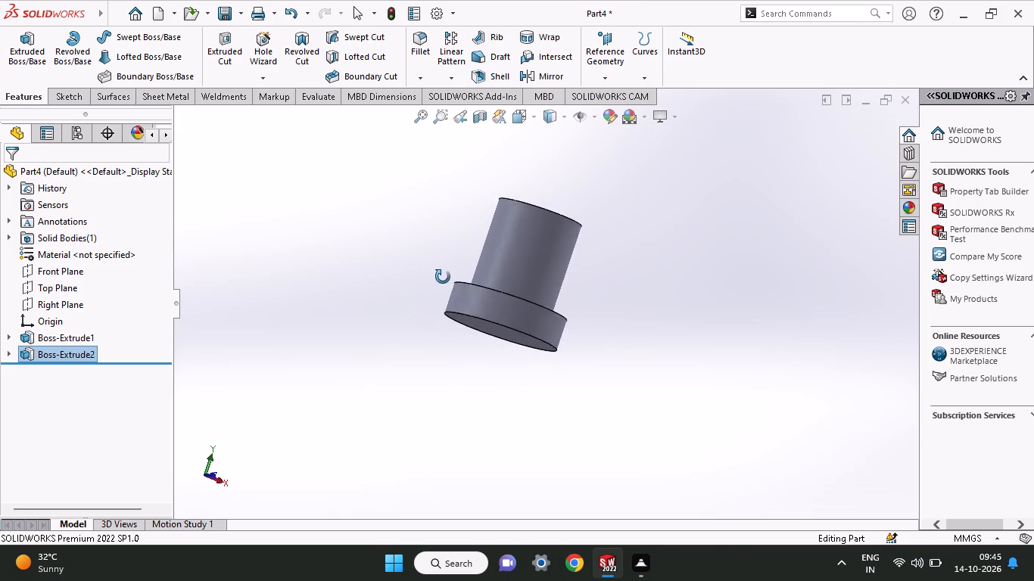
pyautogui.moveTo(443, 277); pyautogui.dragTo(425, 322, button='middle')
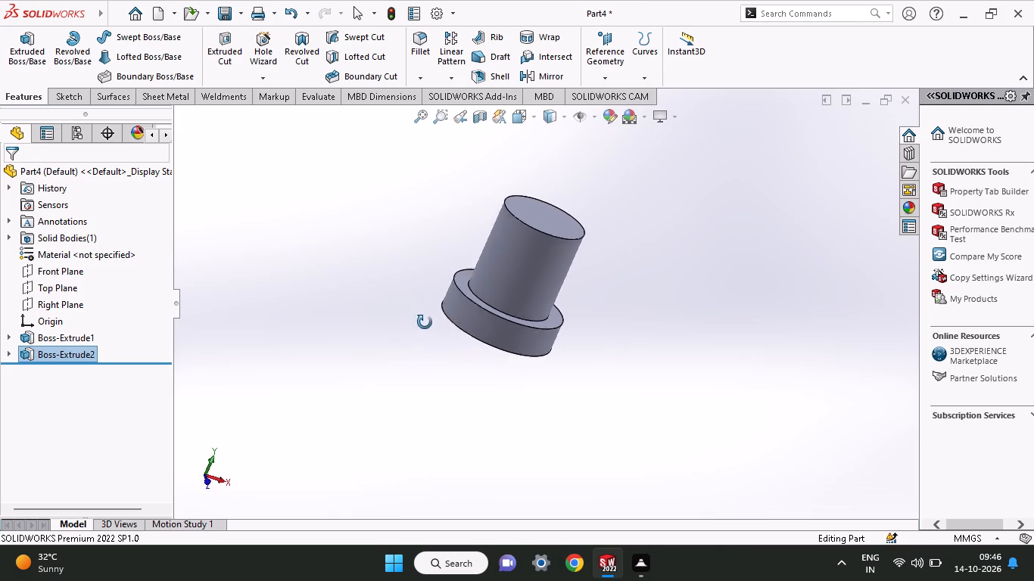
pyautogui.moveTo(425, 322); pyautogui.dragTo(465, 230, button='middle')
pyautogui.click(516, 338)
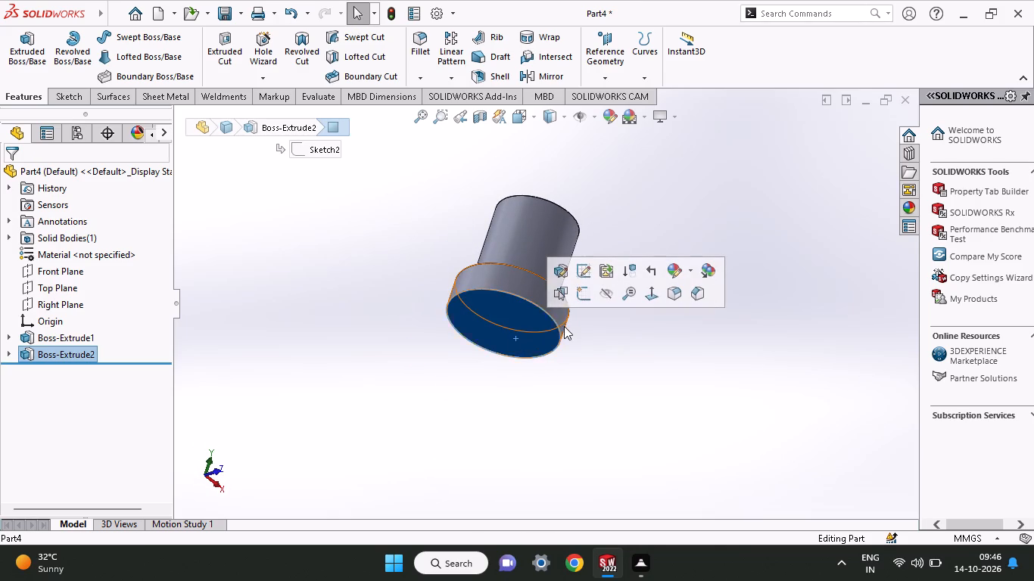
pyautogui.click(578, 300)
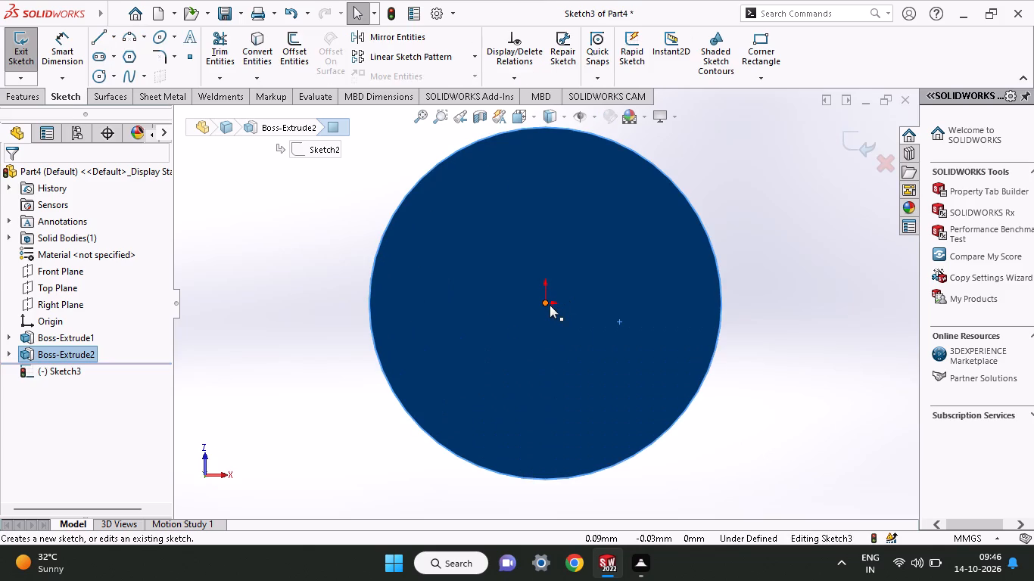
pyautogui.keyDown('ctrl'); pyautogui.scroll(3, 547, 306); pyautogui.keyUp('ctrl')
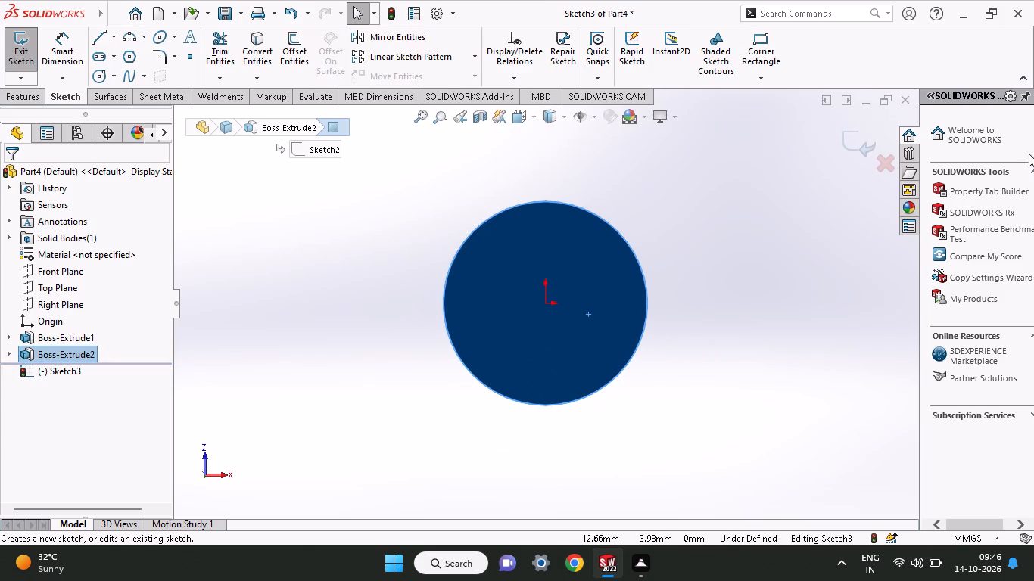
pyautogui.click(130, 57)
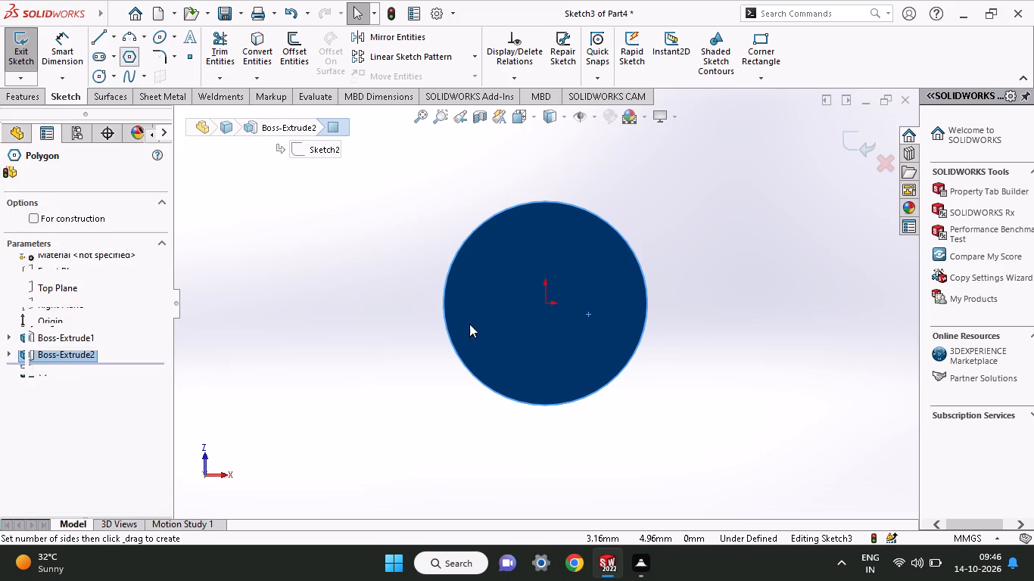
pyautogui.click(543, 306)
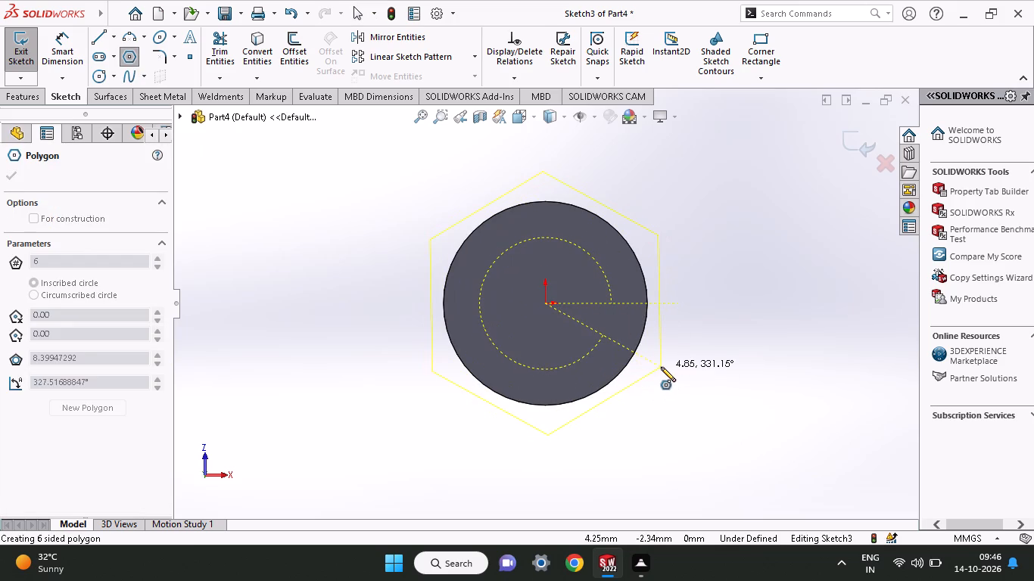
pyautogui.click(623, 179)
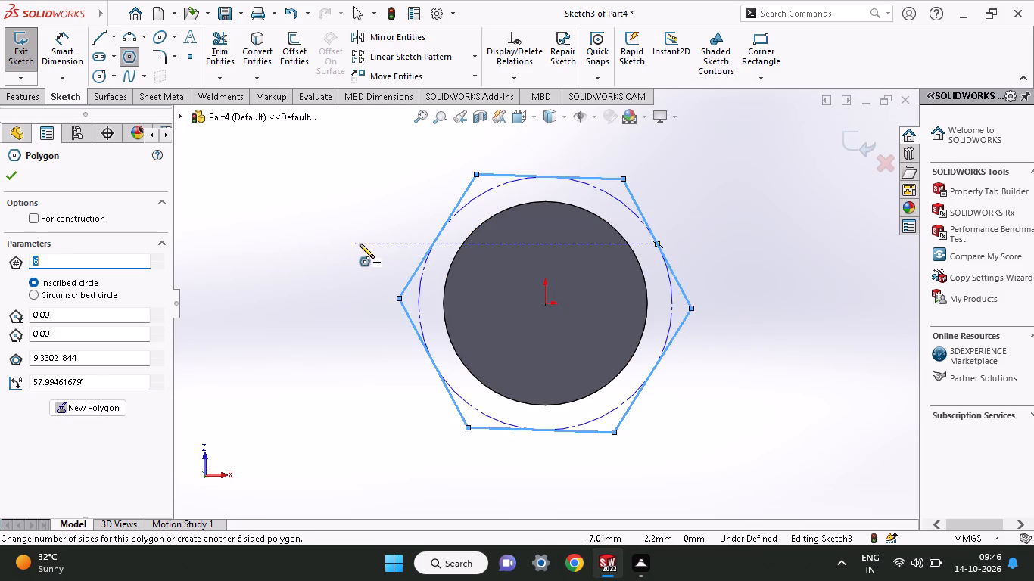
pyautogui.click(20, 176)
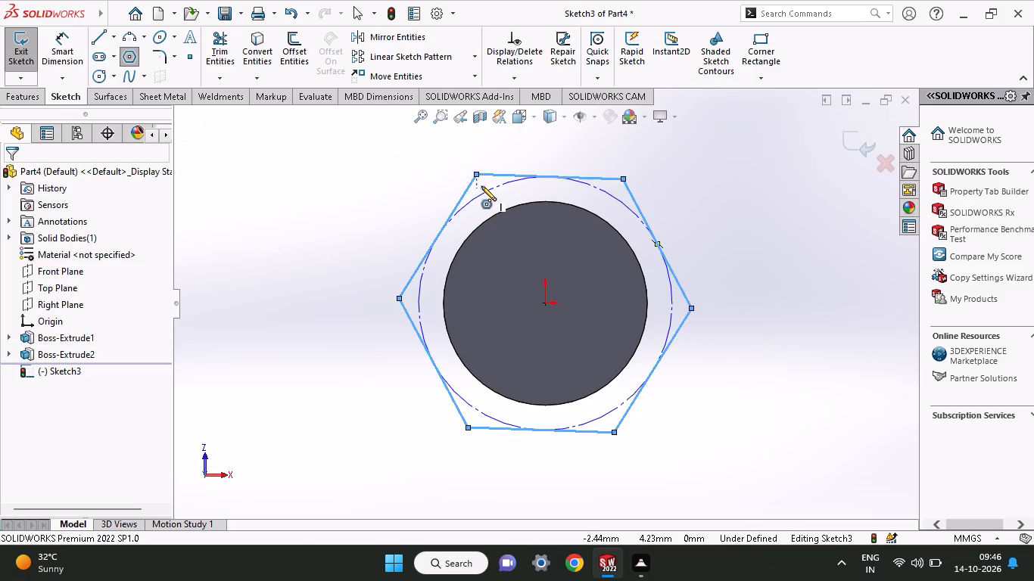
pyautogui.rightClick(330, 200)
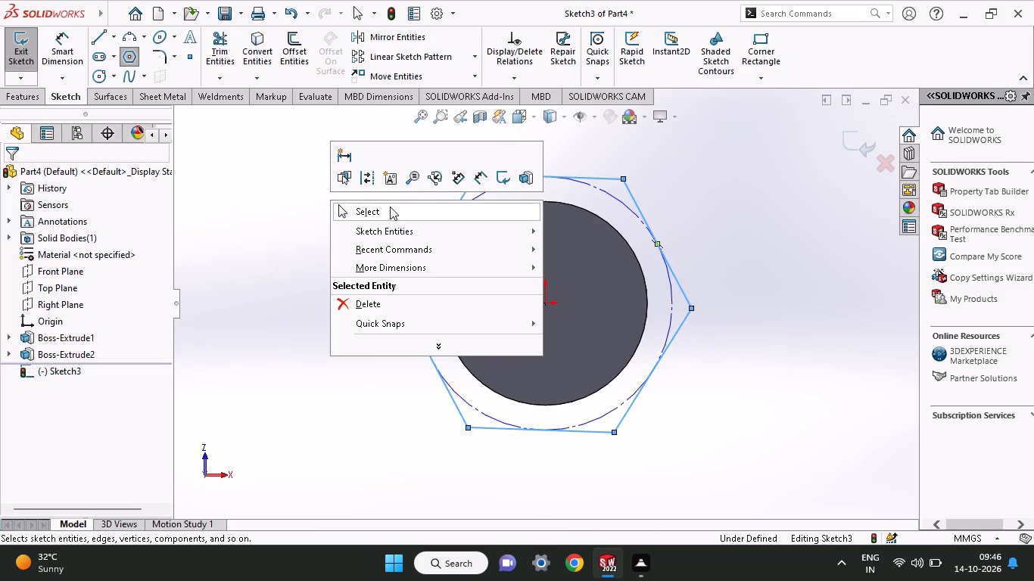
pyautogui.click(383, 207)
# Add a Horizontal relation to the hexagon's upper edge.
pyautogui.click(495, 176)
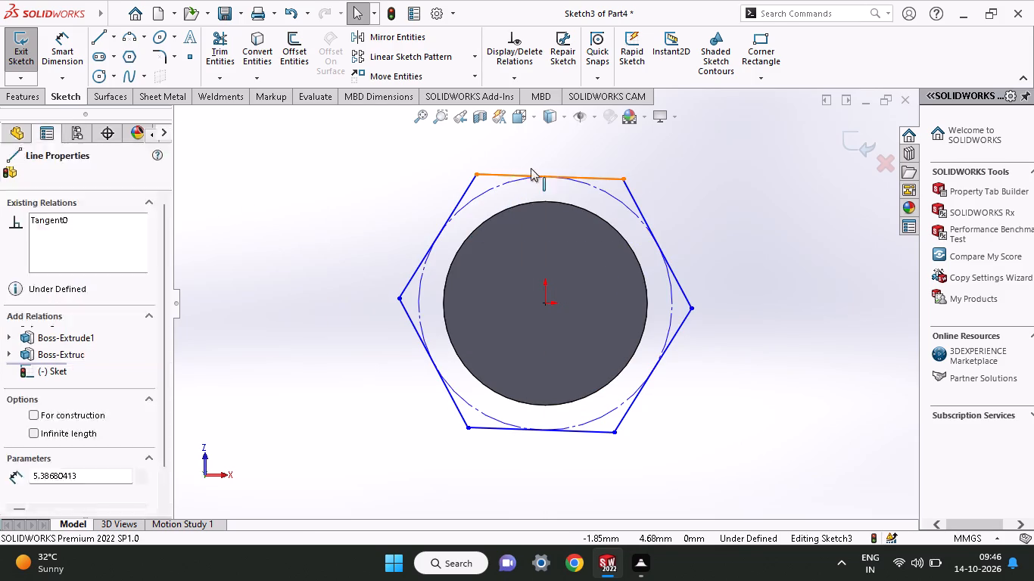
pyautogui.click(545, 112)
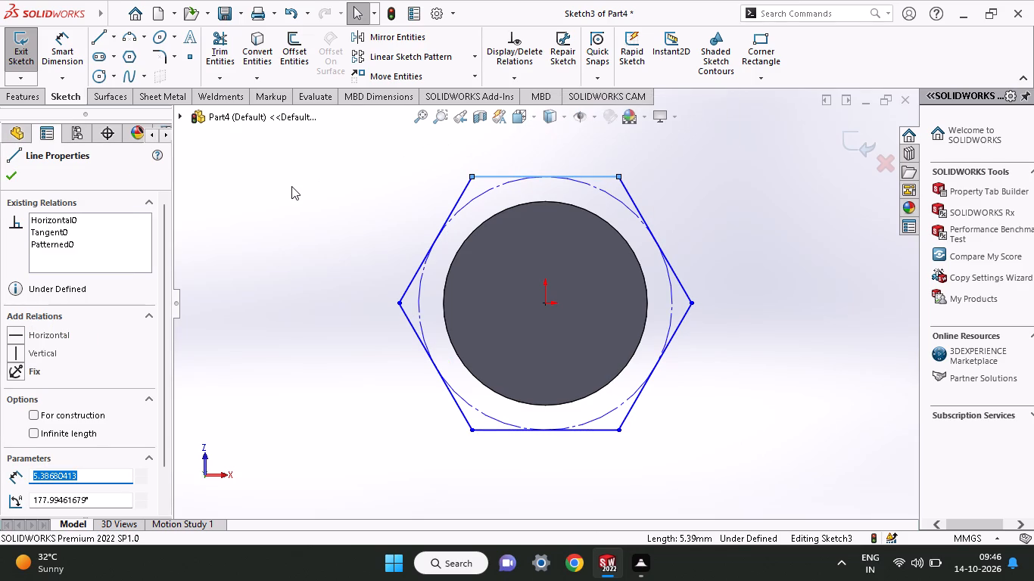
# Dimension the distance between two alternate vertices of the hexagon as 9 mm.
pyautogui.click(79, 54)
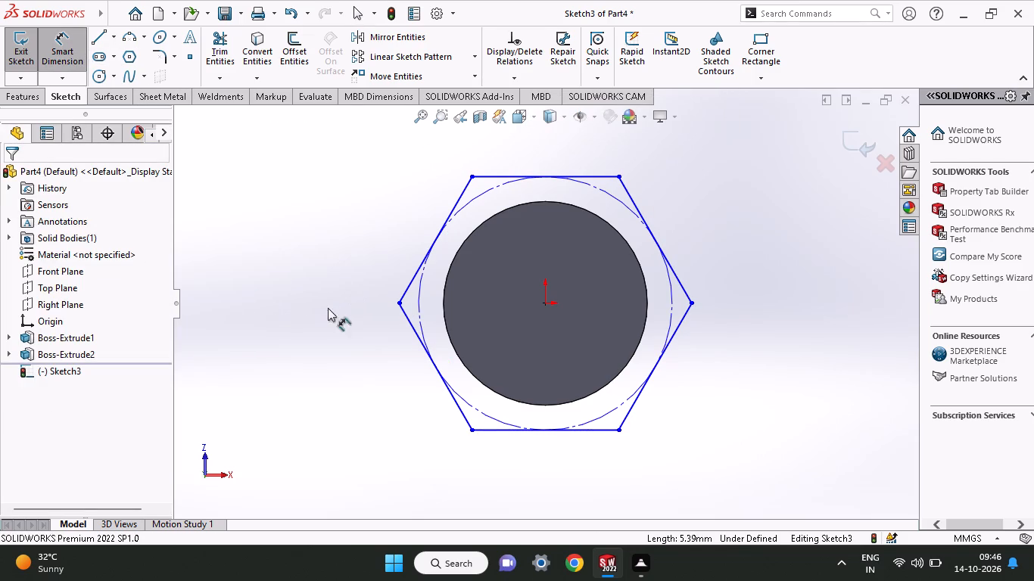
pyautogui.click(399, 303)
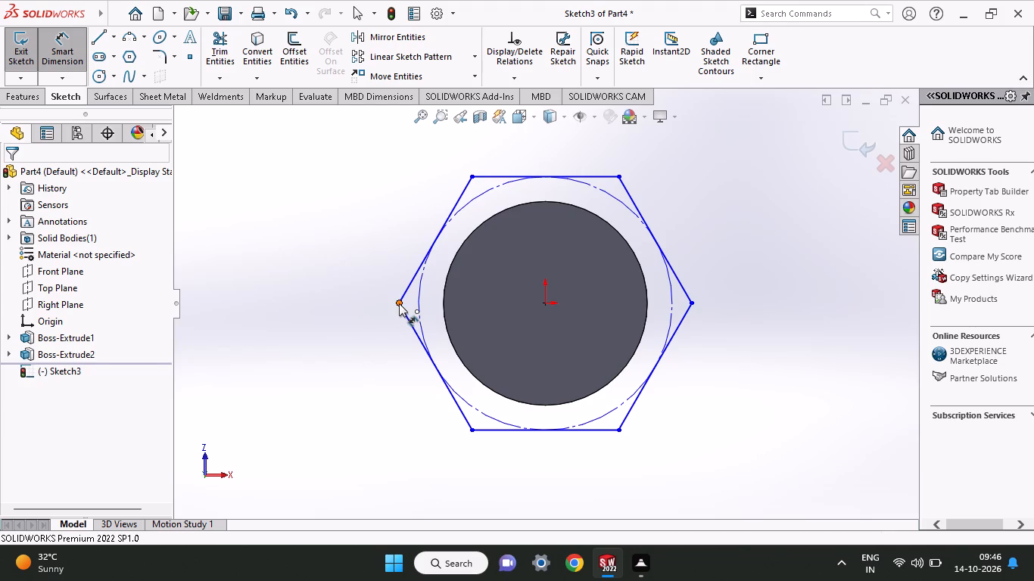
pyautogui.click(618, 175)
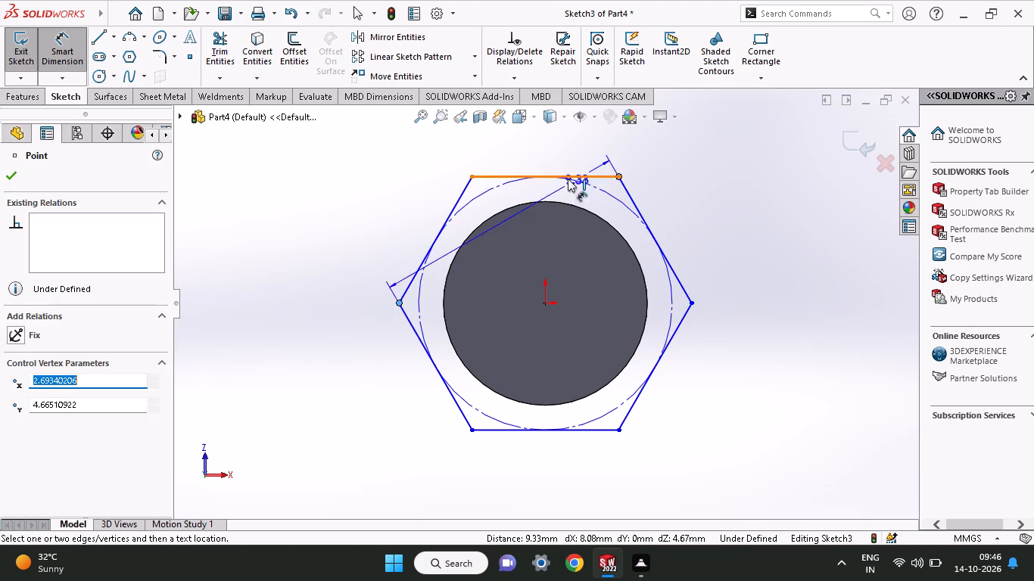
pyautogui.click(437, 177)
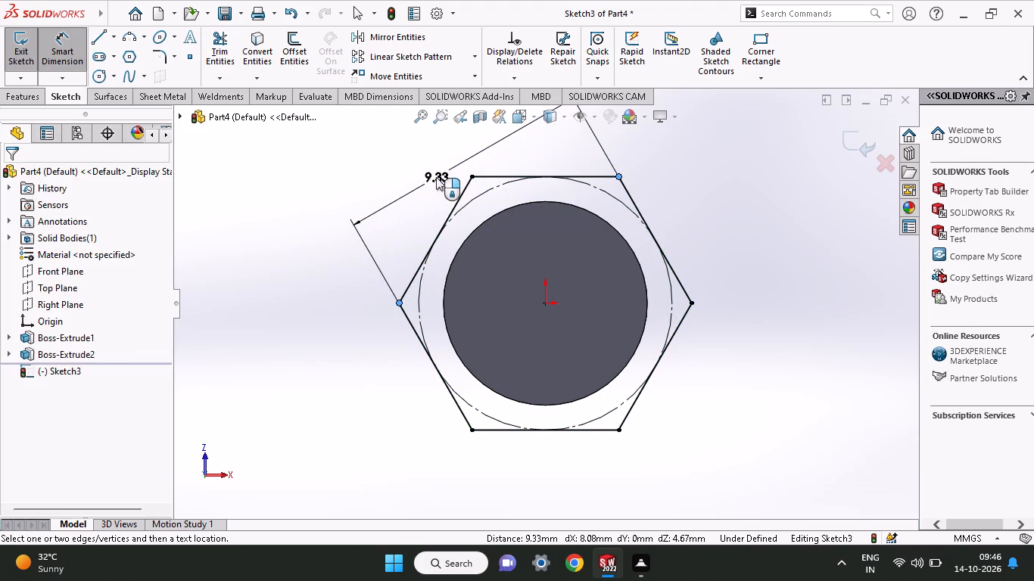
pyautogui.press('9')
pyautogui.press('Return')
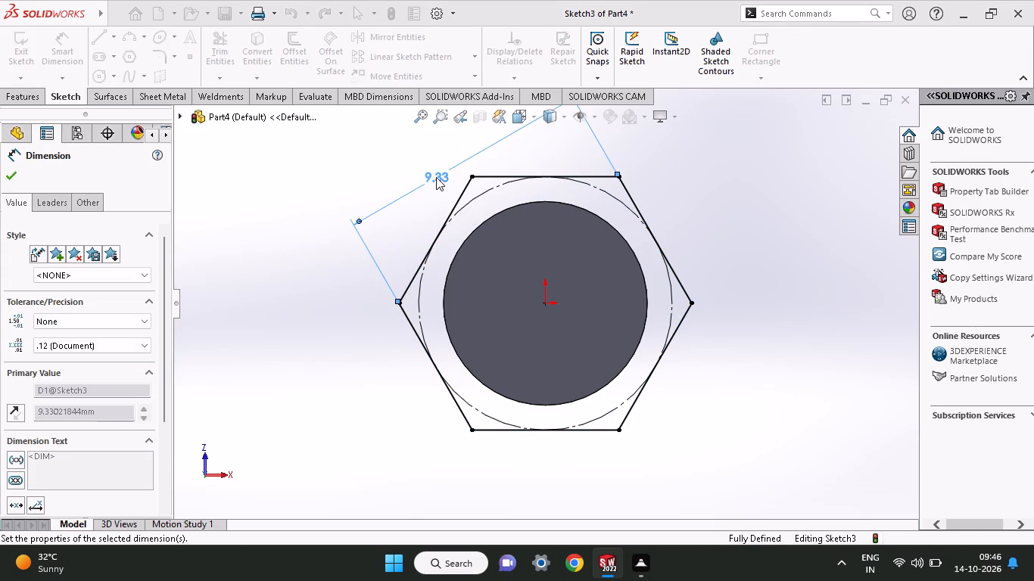
pyautogui.click(11, 167)
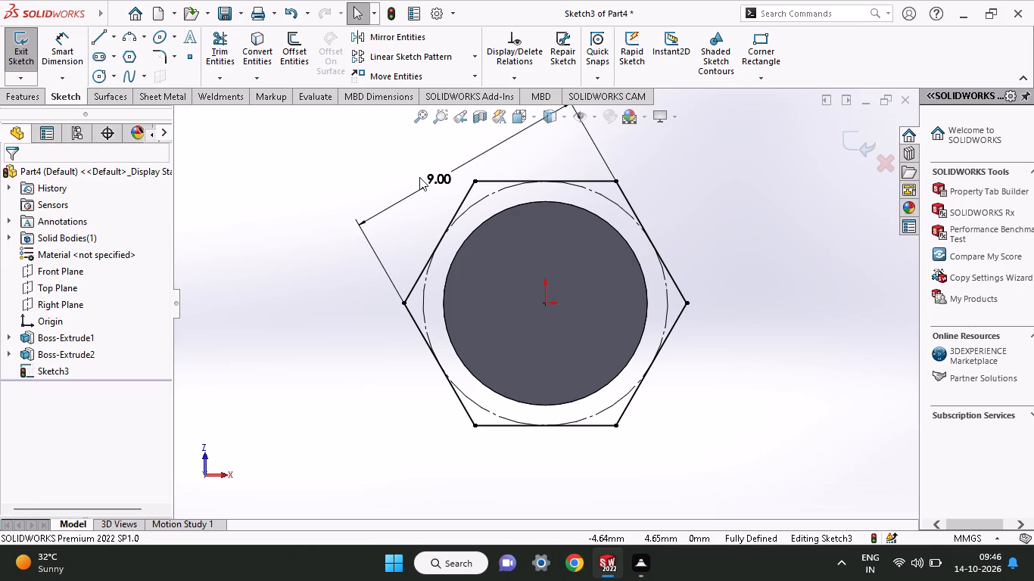
# Extrude the hexagon as a blind boss with a depth of 2.5 mm.
pyautogui.click(8, 92)
pyautogui.click(11, 55)
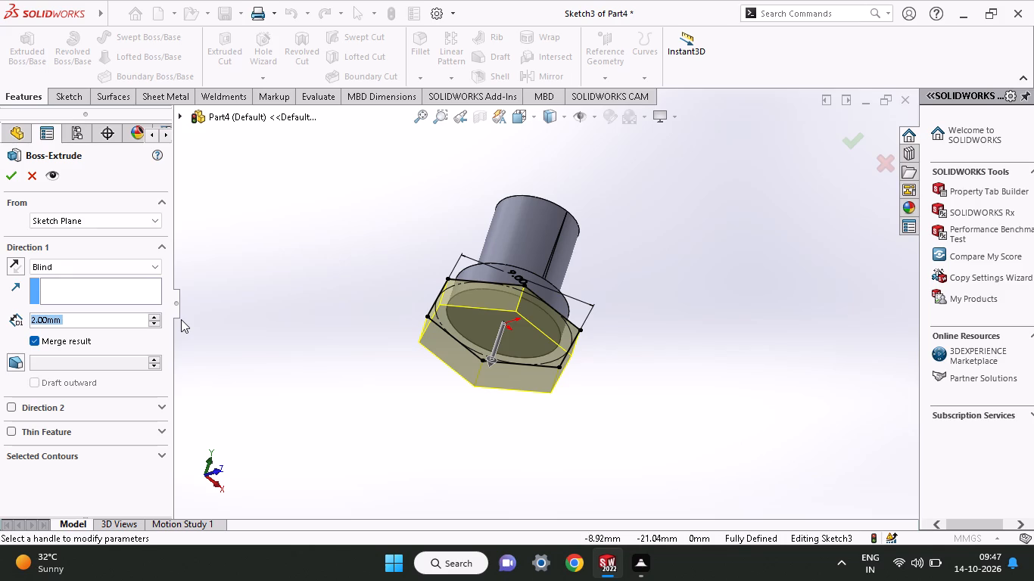
pyautogui.press('2')
pyautogui.write('.5')
pyautogui.press('Return')
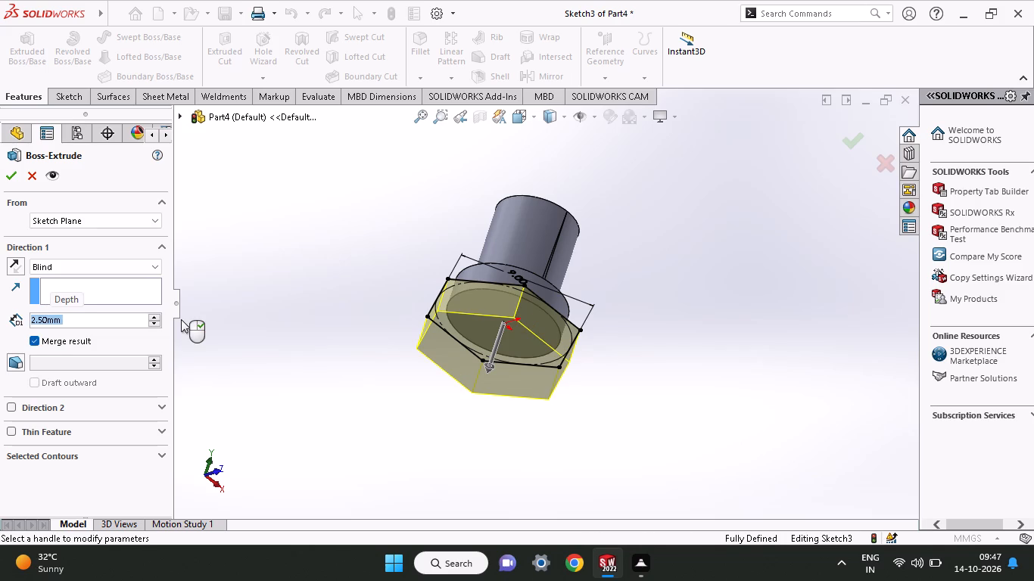
pyautogui.click(5, 172)
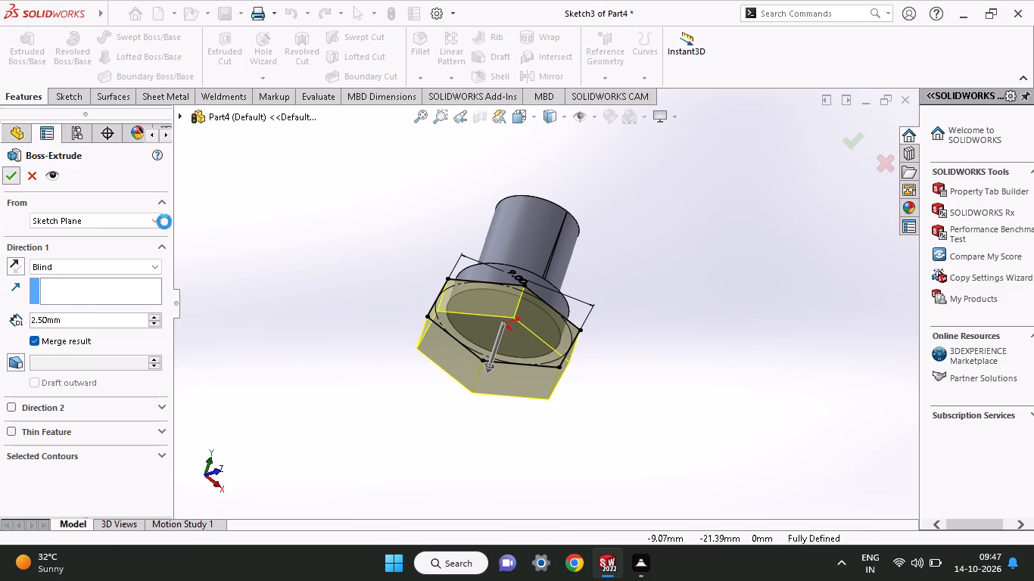
# Start a sketch on the hexagonal head's bottom face and draw a circle about 2.9 mm in diameter, centred on the origin.
pyautogui.click(478, 378)
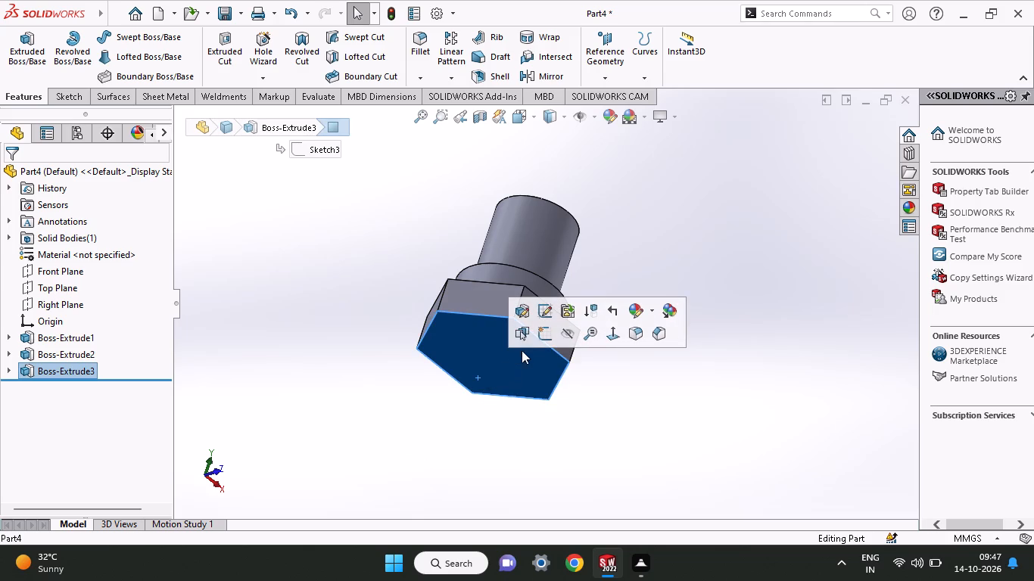
pyautogui.click(550, 334)
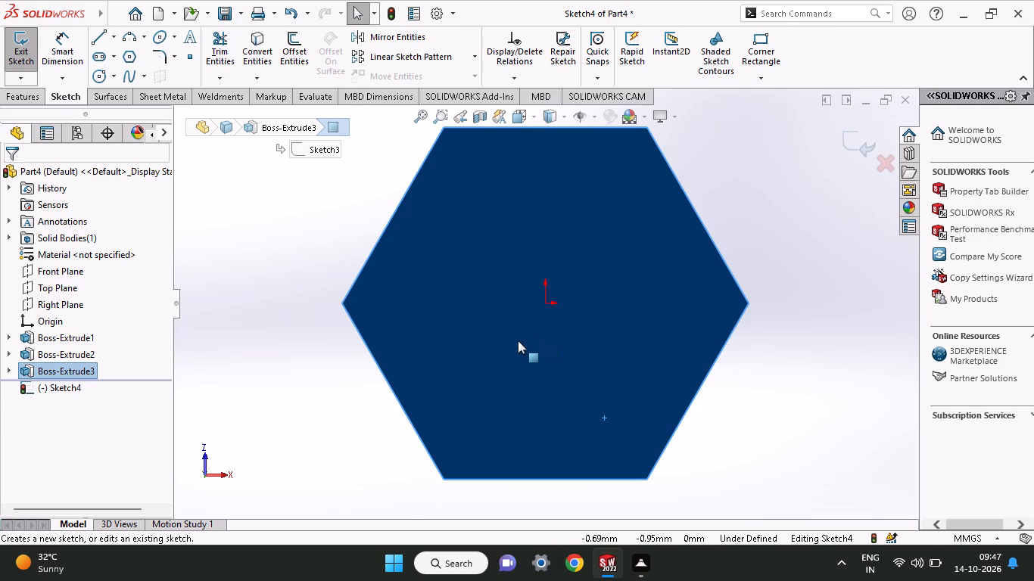
pyautogui.click(101, 76)
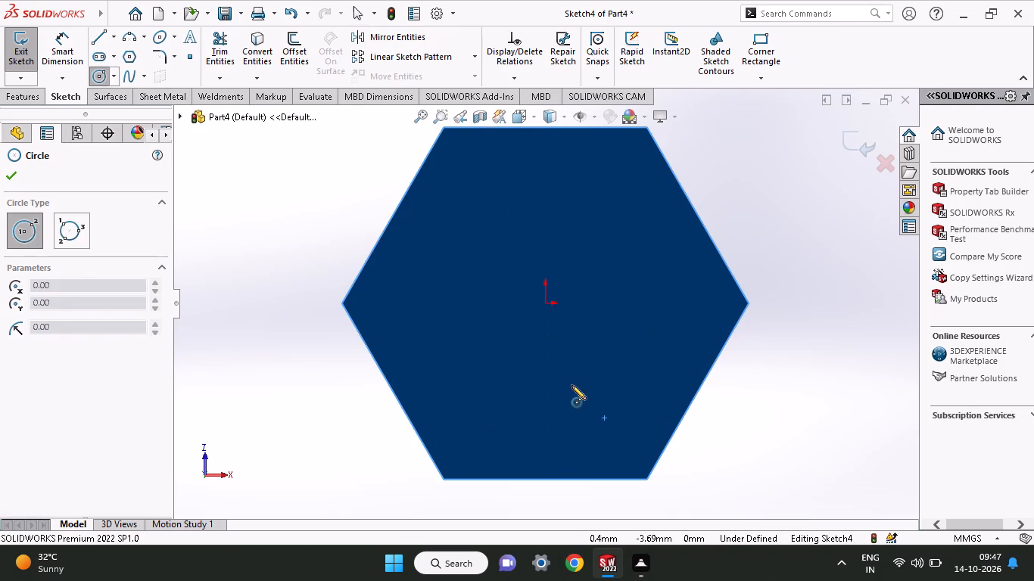
pyautogui.click(547, 305)
pyautogui.click(597, 282)
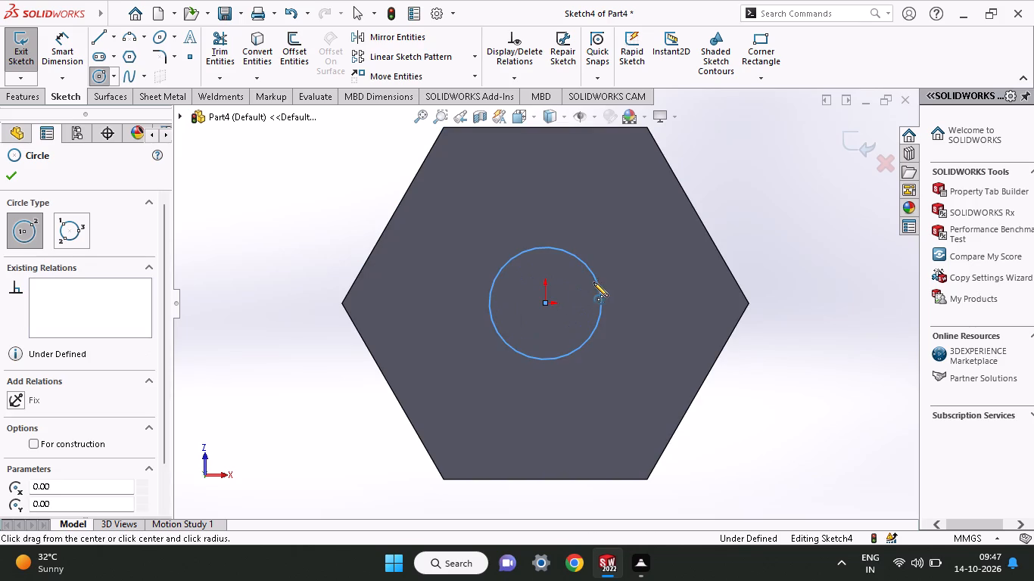
# Dimension the circle on the hexagonal face to a diameter of 2.49 mm.
pyautogui.click(79, 48)
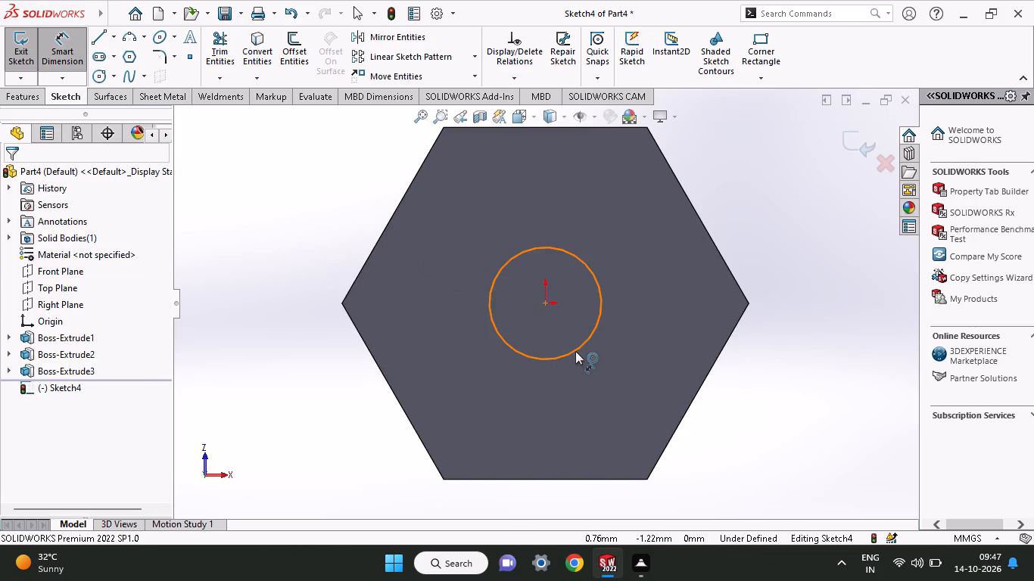
pyautogui.click(575, 351)
pyautogui.click(639, 357)
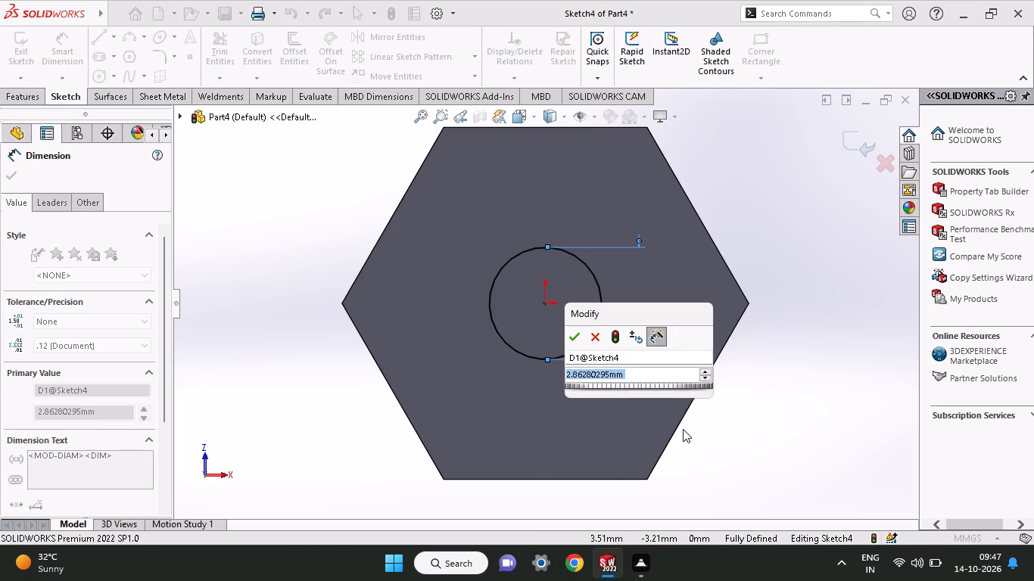
pyautogui.write('2.')
pyautogui.press('4')
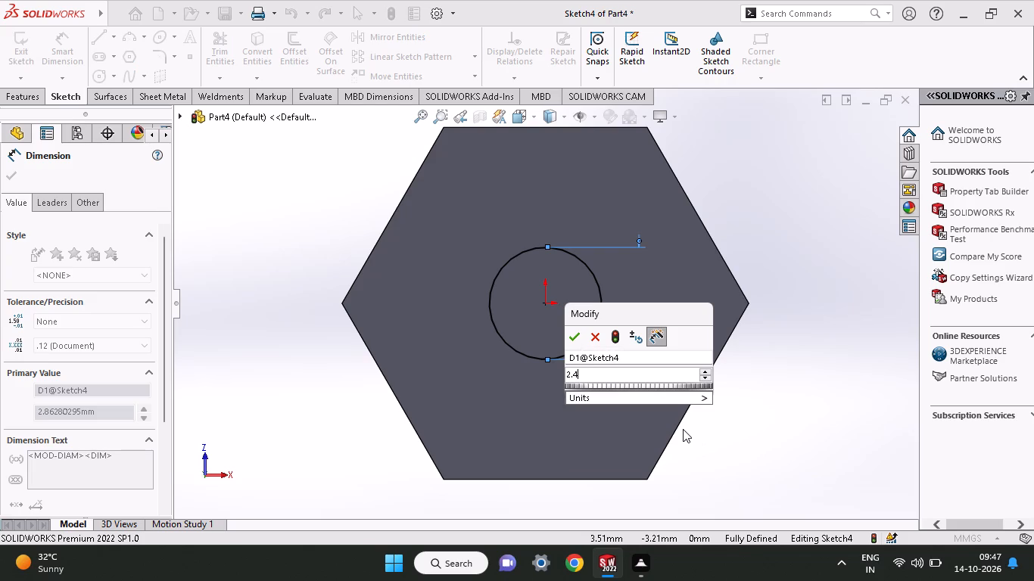
pyautogui.press('9')
pyautogui.press('Return')
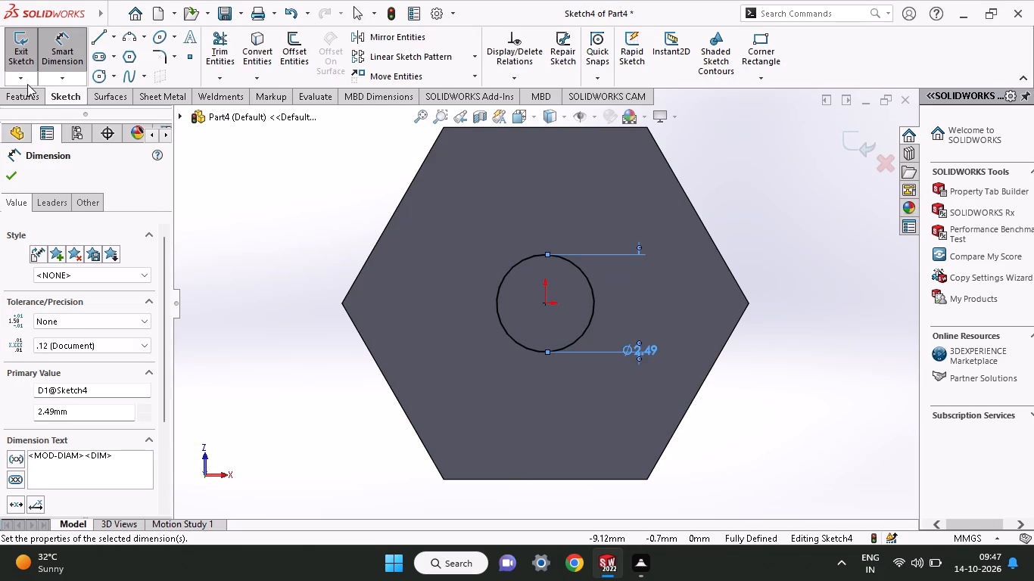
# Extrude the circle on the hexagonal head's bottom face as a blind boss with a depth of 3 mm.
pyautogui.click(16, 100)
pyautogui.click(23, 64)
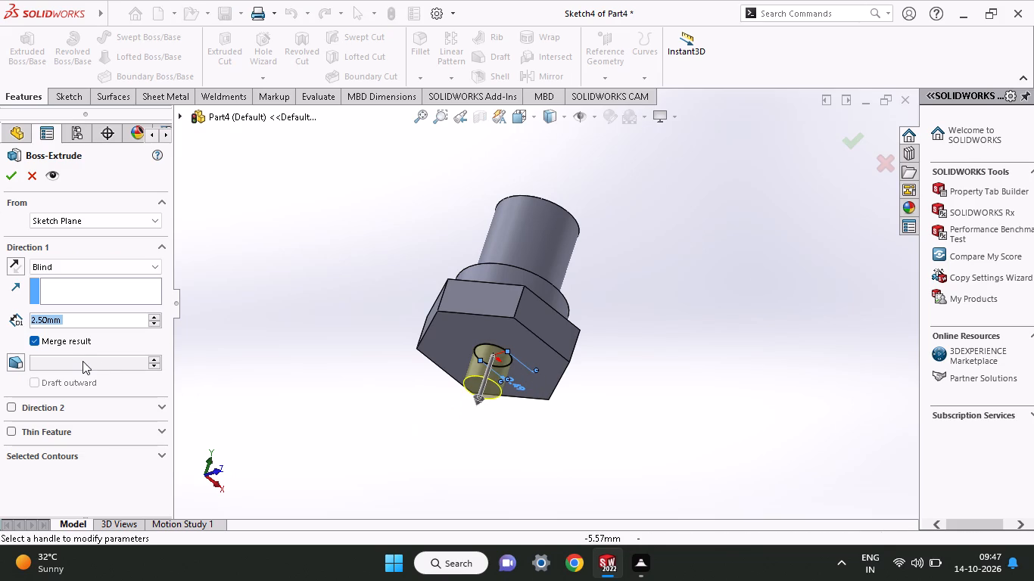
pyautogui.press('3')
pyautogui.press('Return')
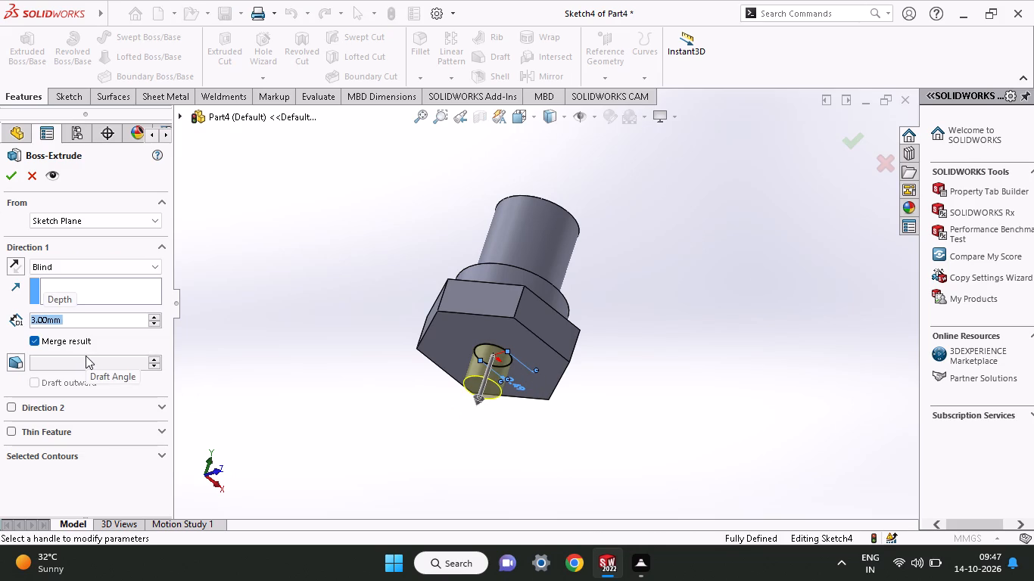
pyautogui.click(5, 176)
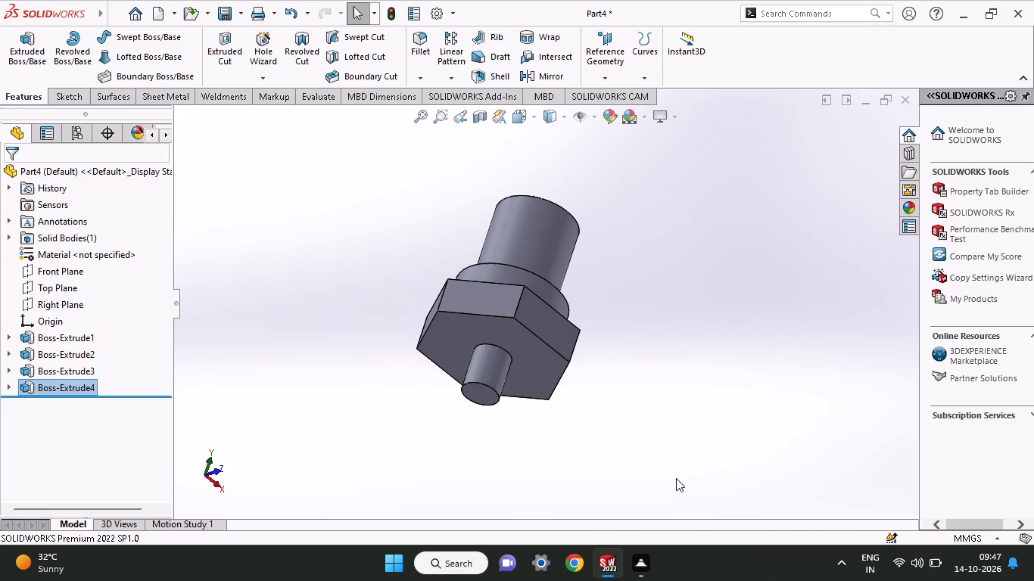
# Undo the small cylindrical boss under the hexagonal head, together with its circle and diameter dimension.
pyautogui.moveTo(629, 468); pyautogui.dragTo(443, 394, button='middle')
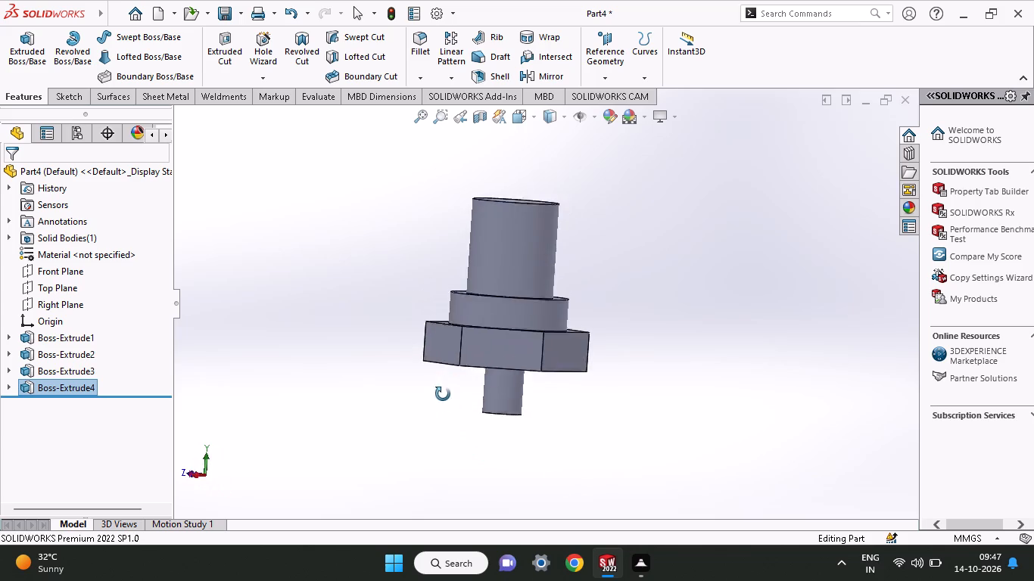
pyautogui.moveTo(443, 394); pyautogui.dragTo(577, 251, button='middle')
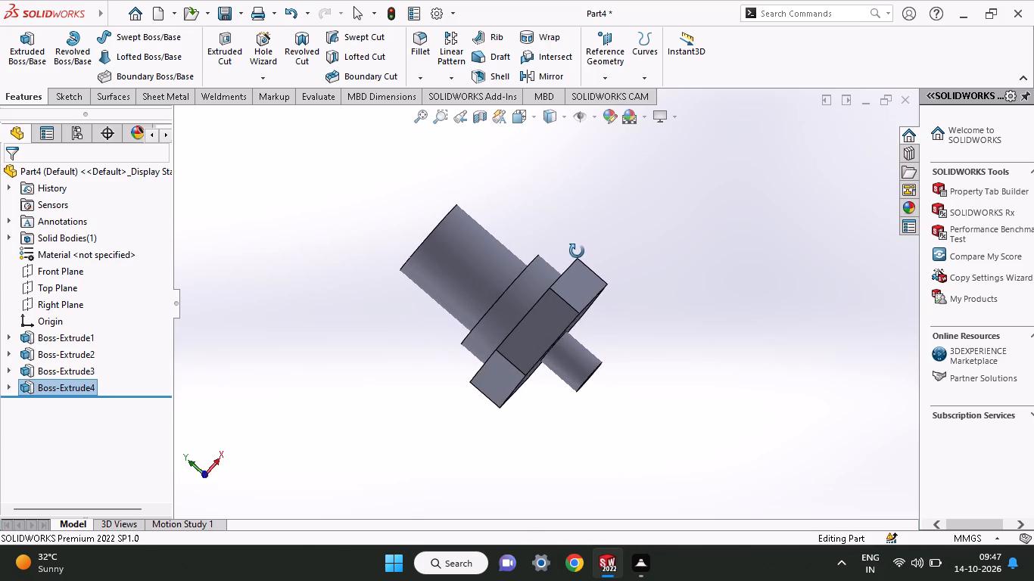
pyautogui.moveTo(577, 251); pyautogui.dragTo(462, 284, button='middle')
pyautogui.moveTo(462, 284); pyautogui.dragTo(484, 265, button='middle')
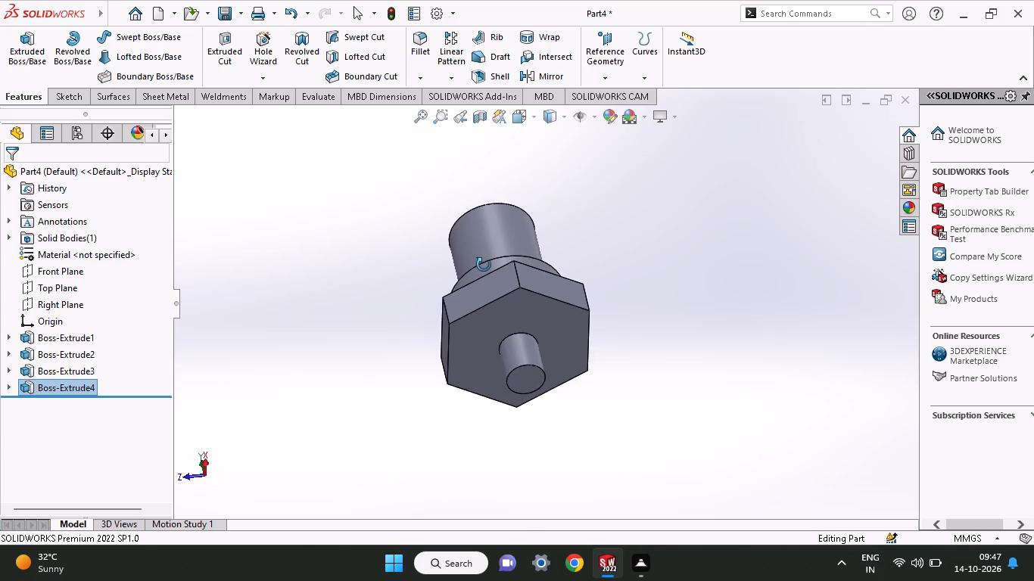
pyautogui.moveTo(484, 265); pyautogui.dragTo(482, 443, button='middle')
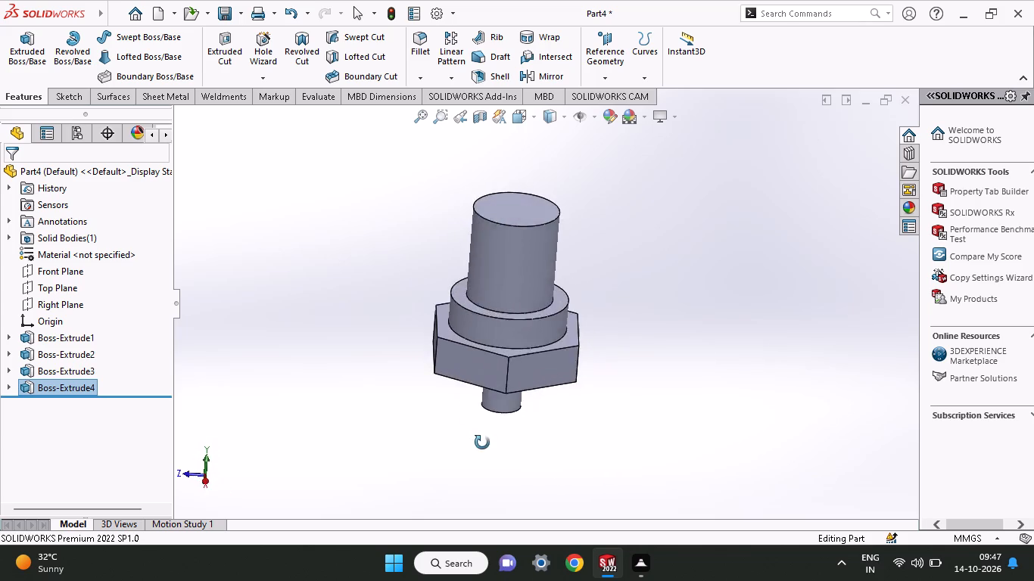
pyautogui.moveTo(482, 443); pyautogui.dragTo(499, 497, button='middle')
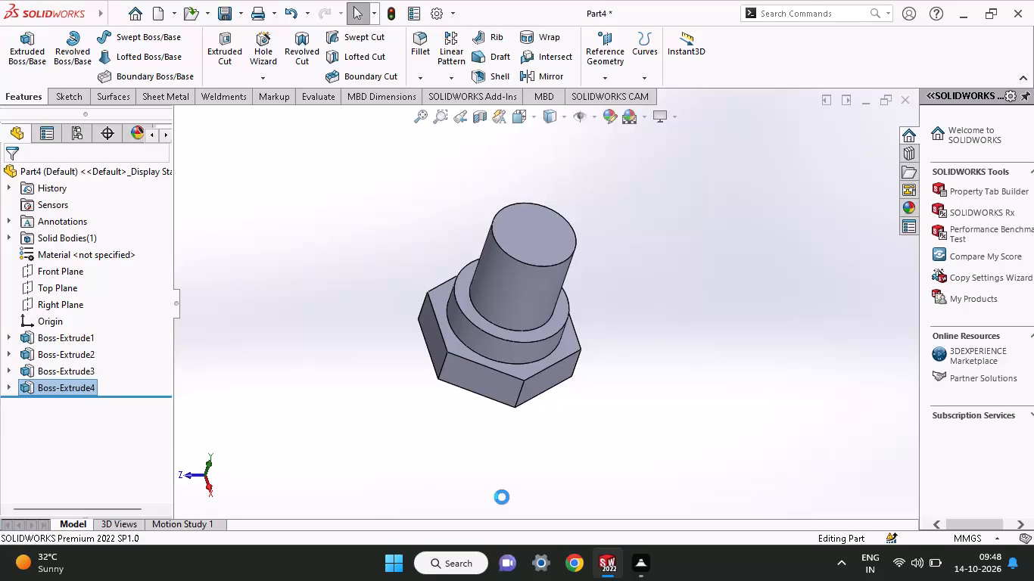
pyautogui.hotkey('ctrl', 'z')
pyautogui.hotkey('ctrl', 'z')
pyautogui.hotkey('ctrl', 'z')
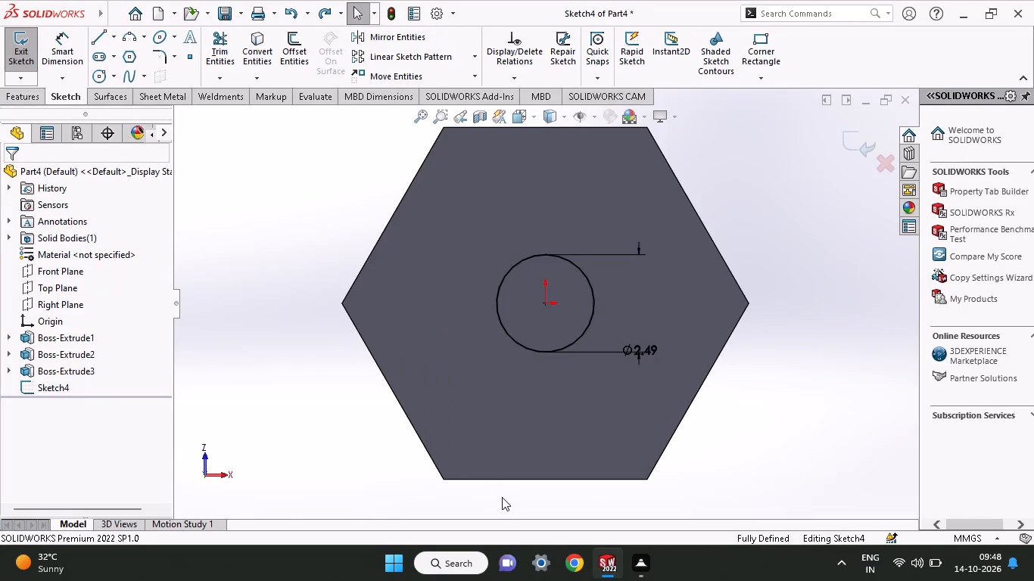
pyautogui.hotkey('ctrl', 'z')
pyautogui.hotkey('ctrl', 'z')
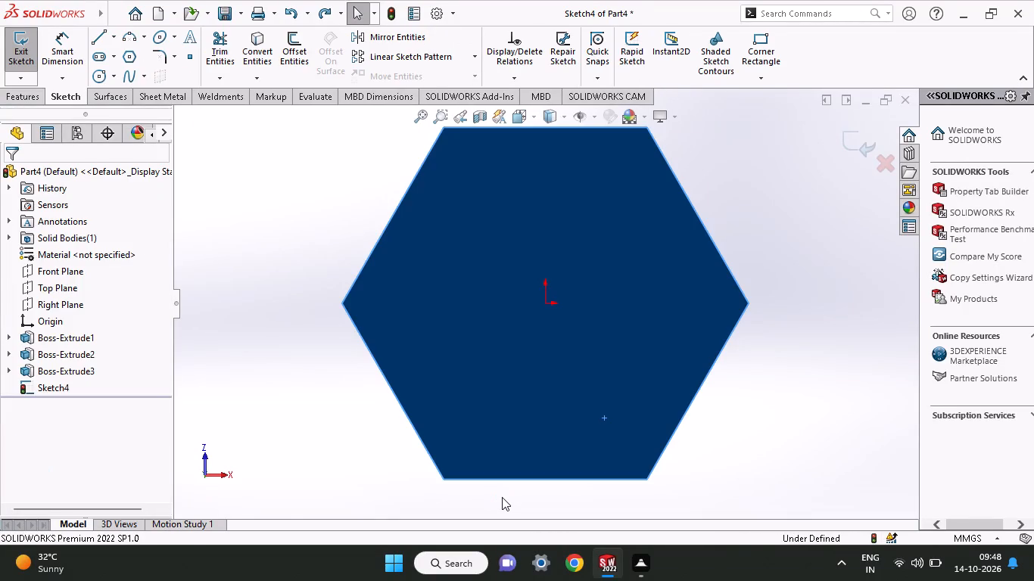
# Examine the stepped part from several sides, checking the hexagonal head, the collar and the cylindrical shank.
pyautogui.keyDown('ctrl'); pyautogui.scroll(3, 502, 497); pyautogui.keyUp('ctrl')
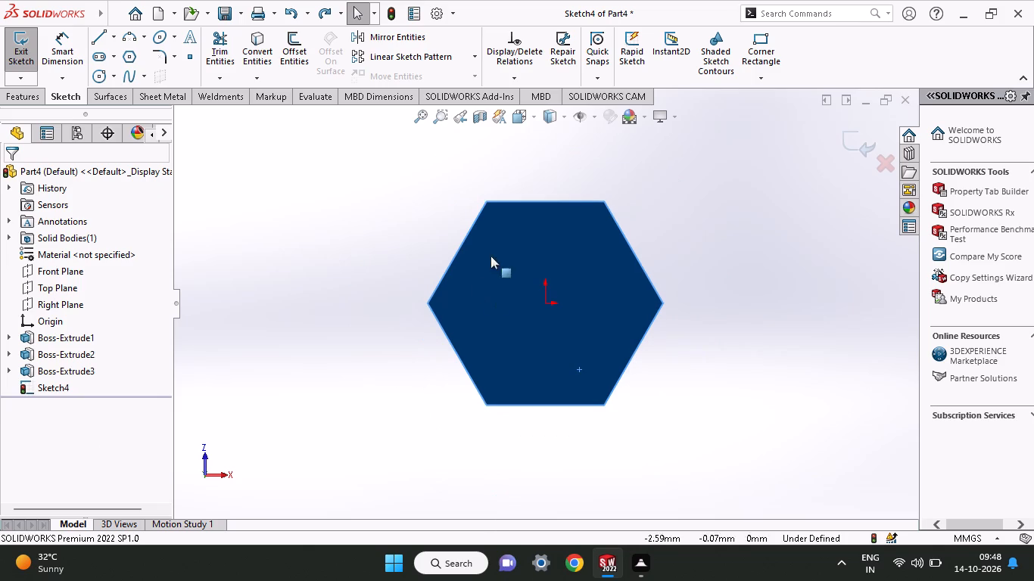
pyautogui.moveTo(804, 286); pyautogui.dragTo(782, 483, button='middle')
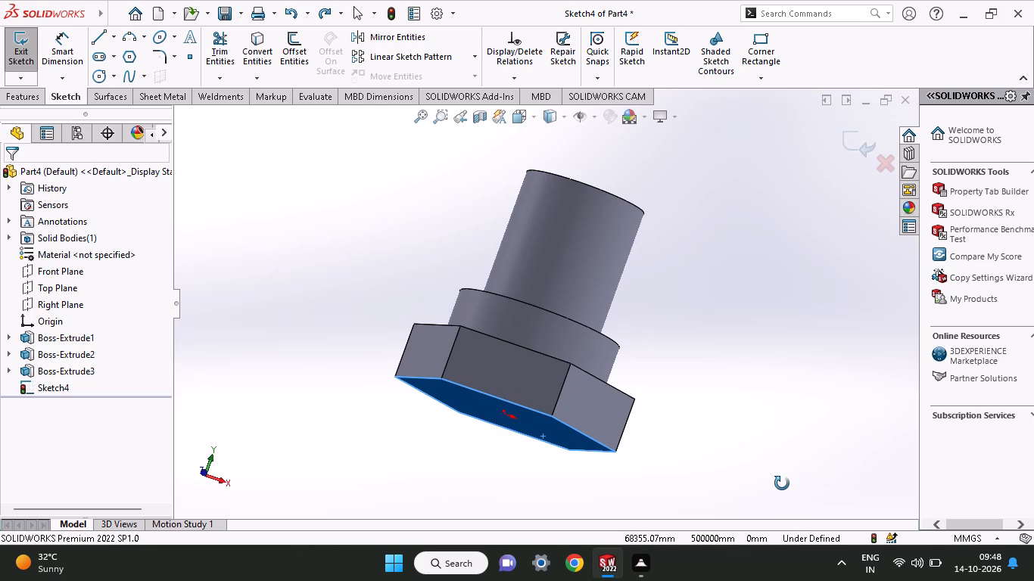
pyautogui.moveTo(782, 483); pyautogui.dragTo(786, 507, button='middle')
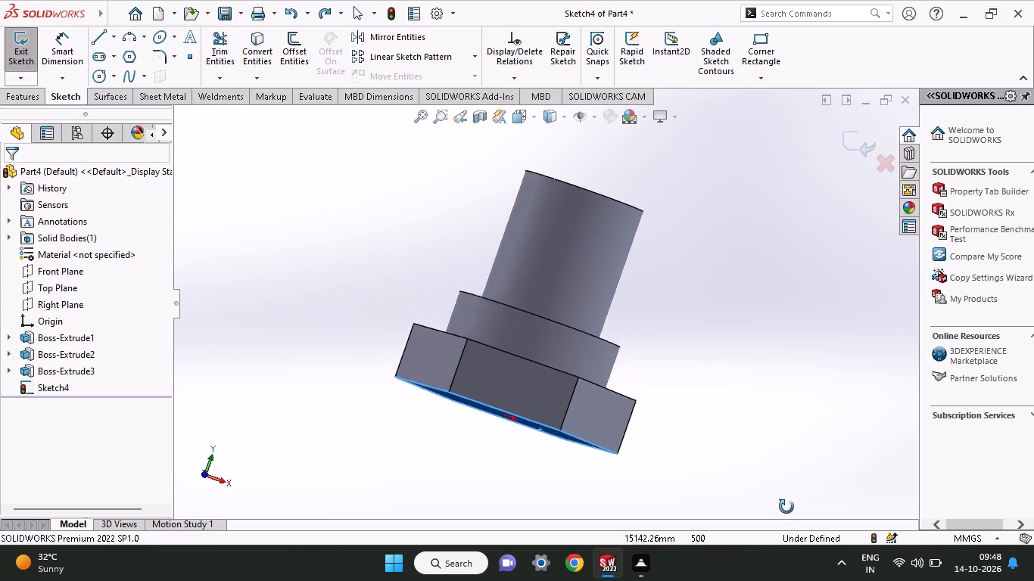
pyautogui.moveTo(786, 507); pyautogui.dragTo(798, 549, button='middle')
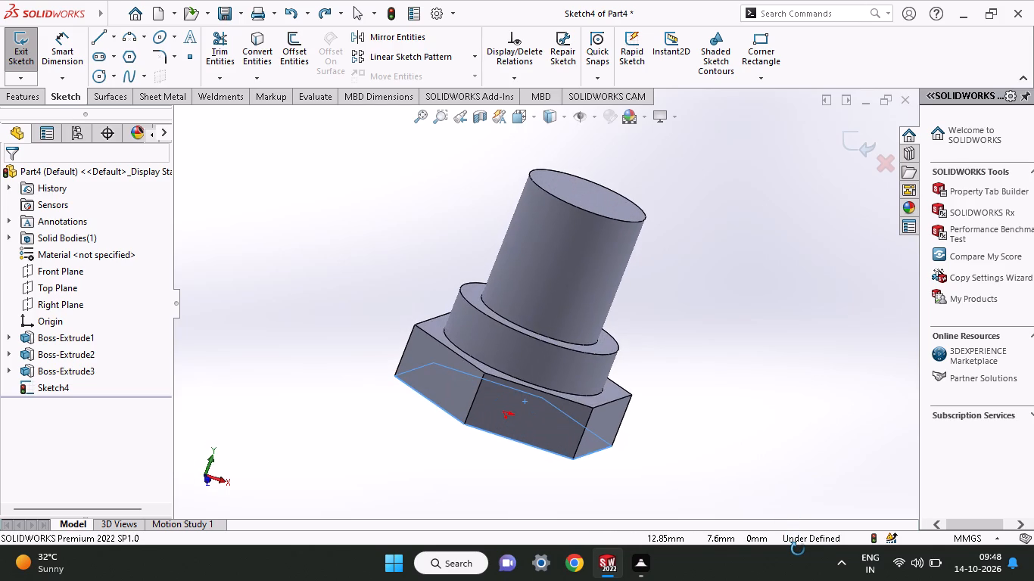
pyautogui.moveTo(798, 549); pyautogui.dragTo(801, 536, button='middle')
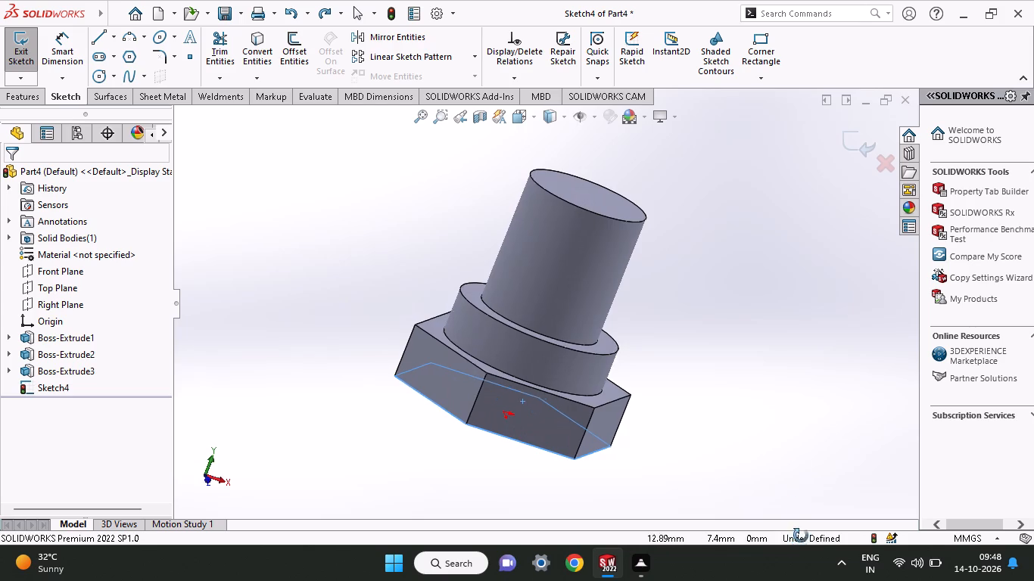
pyautogui.moveTo(801, 536); pyautogui.dragTo(794, 356, button='middle')
pyautogui.moveTo(758, 335); pyautogui.dragTo(662, 340, button='middle')
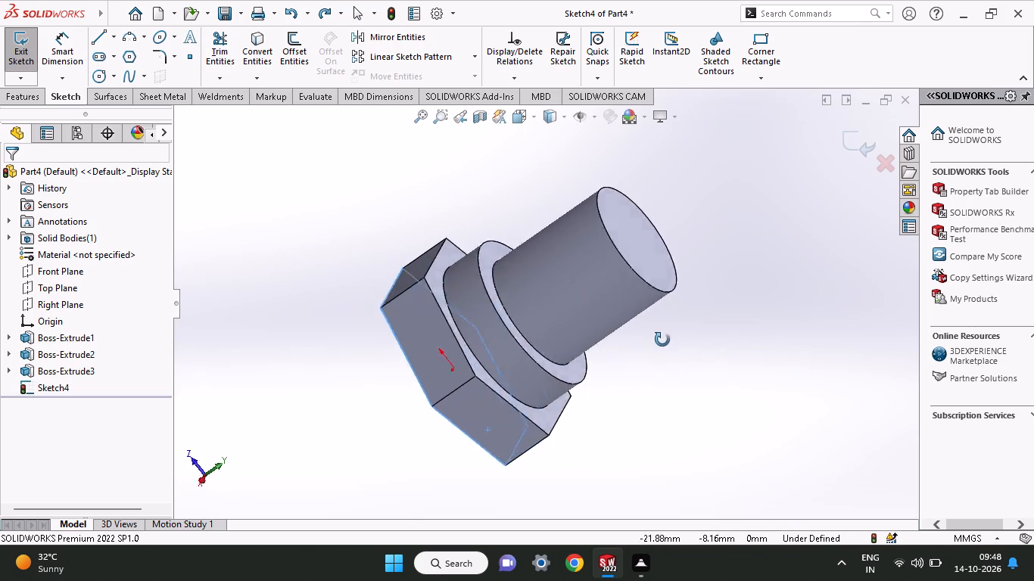
pyautogui.moveTo(662, 340); pyautogui.dragTo(768, 440, button='middle')
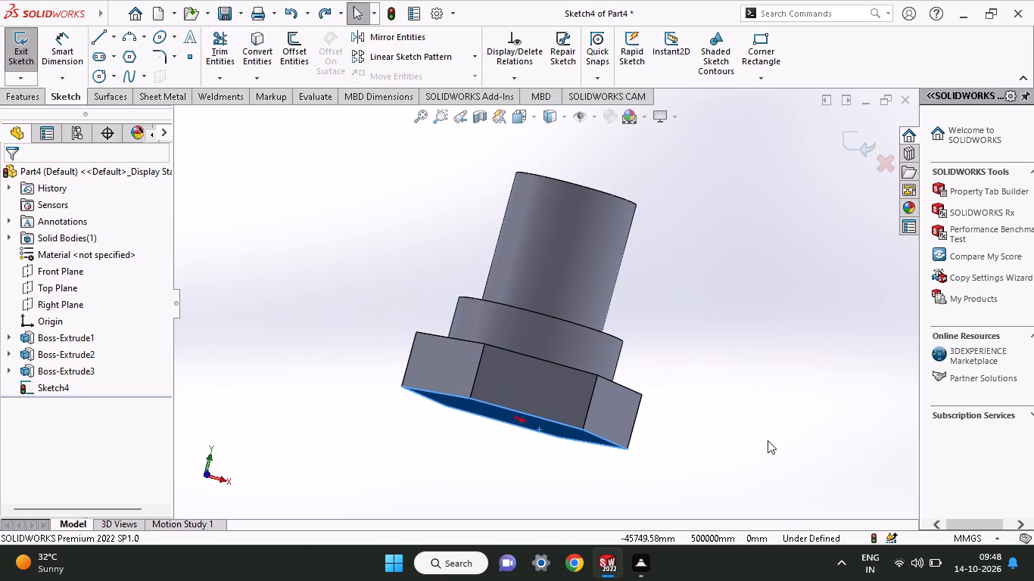
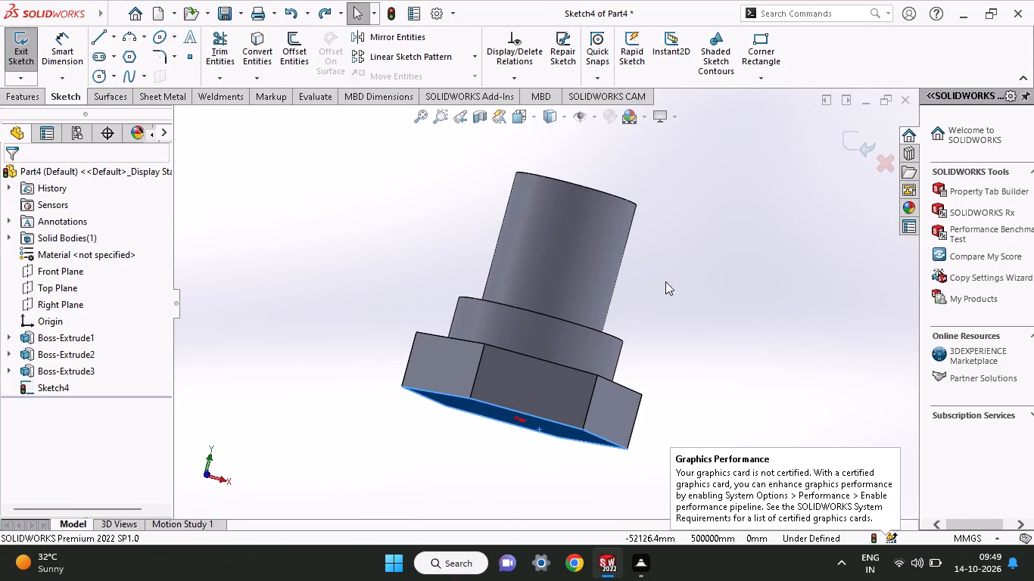
# Examine the stepped part from above, the side and below, checking the shank, collar and hexagonal head's bottom face.
pyautogui.moveTo(693, 276); pyautogui.dragTo(635, 365, button='middle')
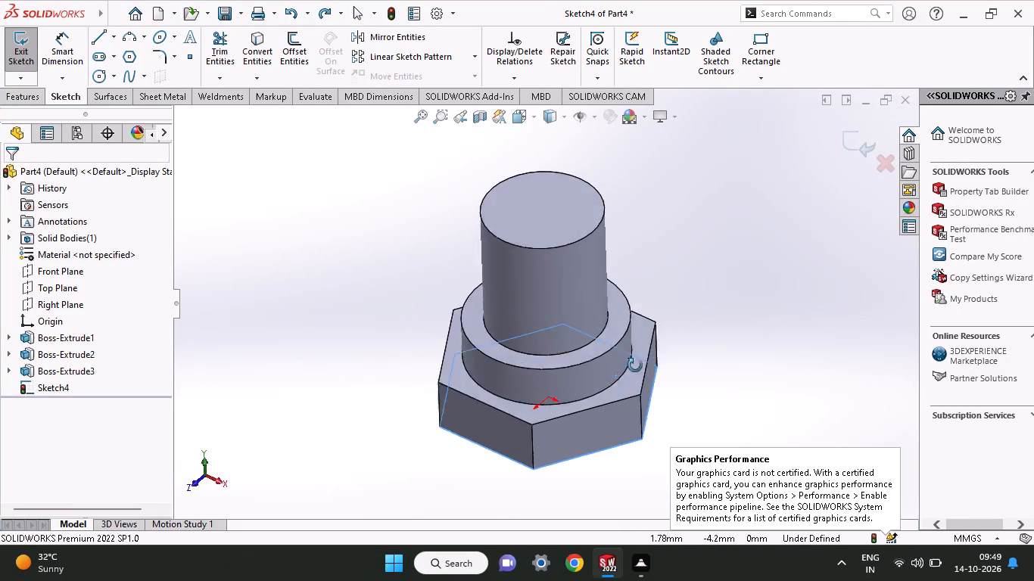
pyautogui.moveTo(635, 365); pyautogui.dragTo(729, 227, button='middle')
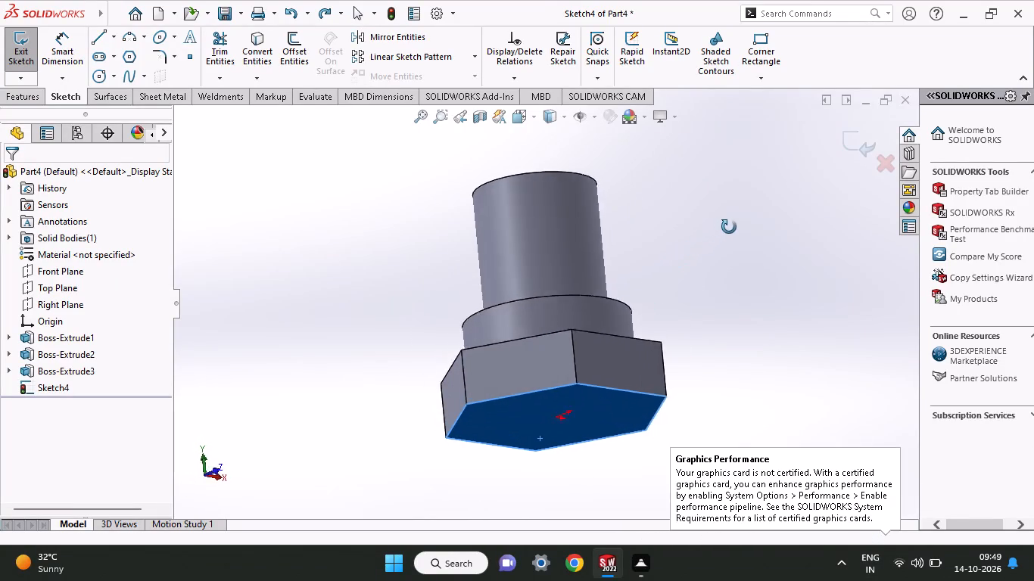
pyautogui.moveTo(729, 227); pyautogui.dragTo(712, 144, button='middle')
pyautogui.click(710, 249)
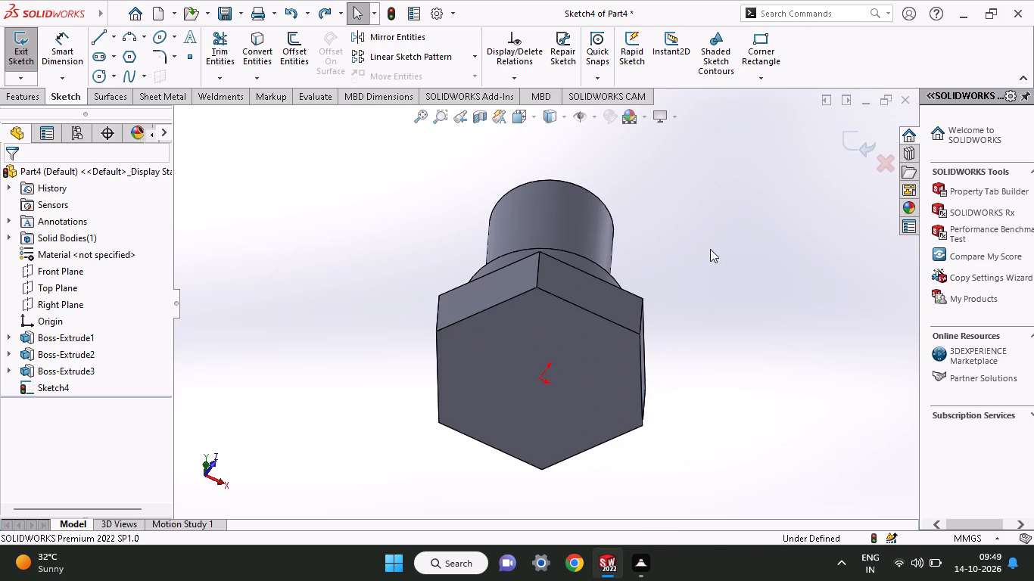
pyautogui.scroll(2, 710, 249)
pyautogui.moveTo(710, 249); pyautogui.dragTo(705, 310, button='middle')
pyautogui.scroll(-1, 705, 310)
pyautogui.scroll(1, 705, 310)
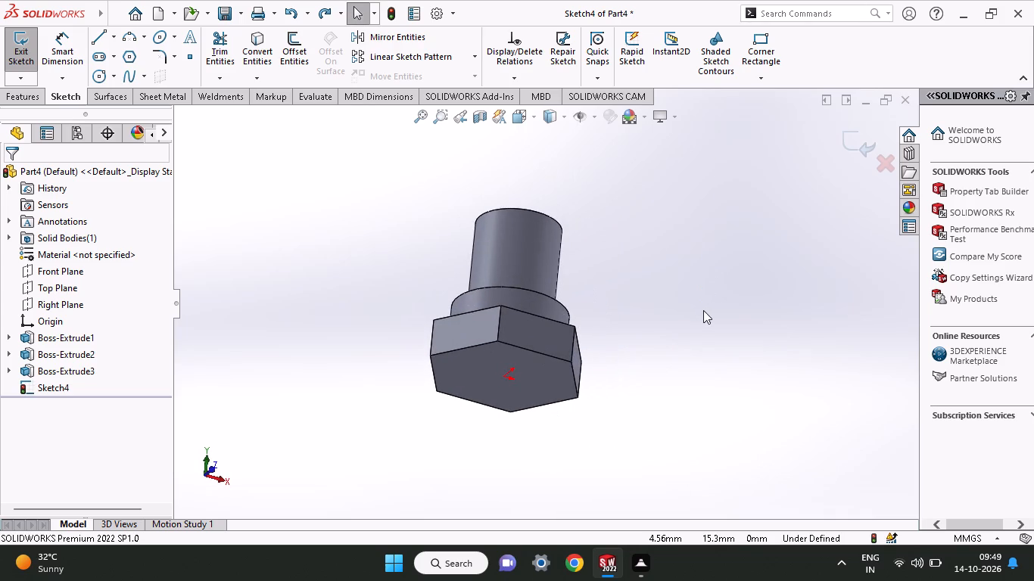
pyautogui.moveTo(674, 318); pyautogui.dragTo(655, 359, button='middle')
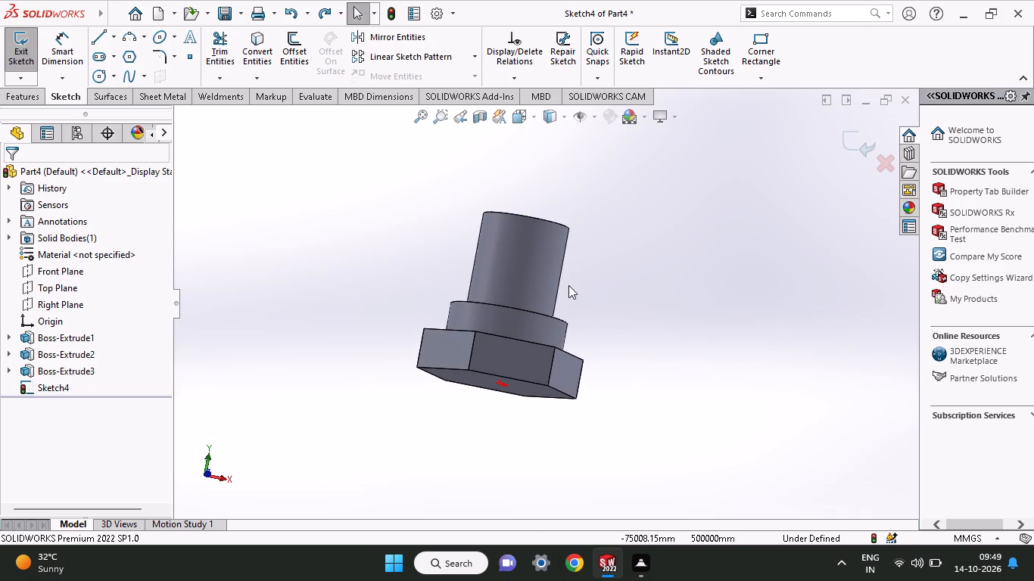
pyautogui.scroll(-1, 604, 264)
pyautogui.moveTo(604, 264); pyautogui.dragTo(604, 305, button='middle')
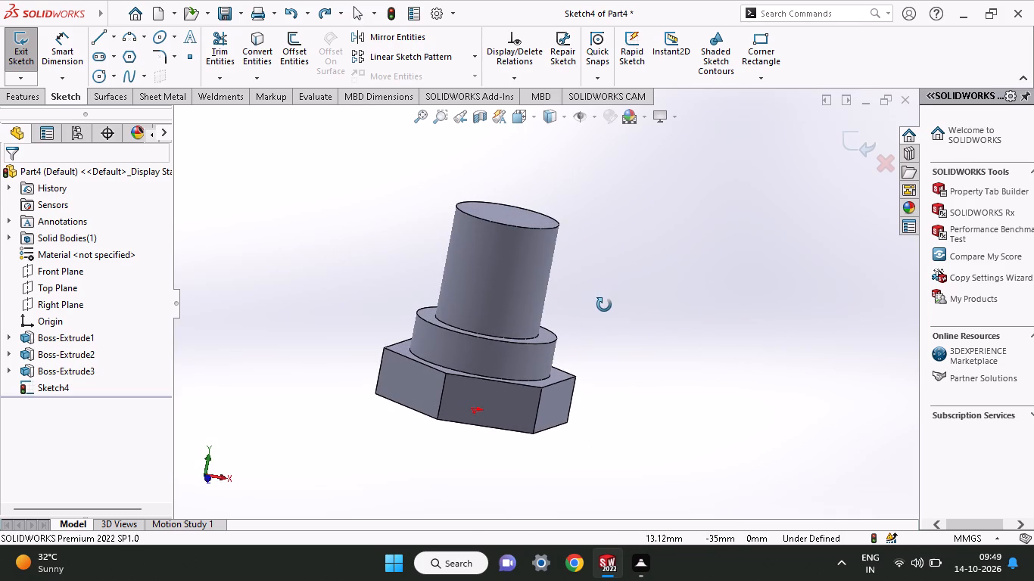
pyautogui.moveTo(604, 305); pyautogui.dragTo(610, 421, button='middle')
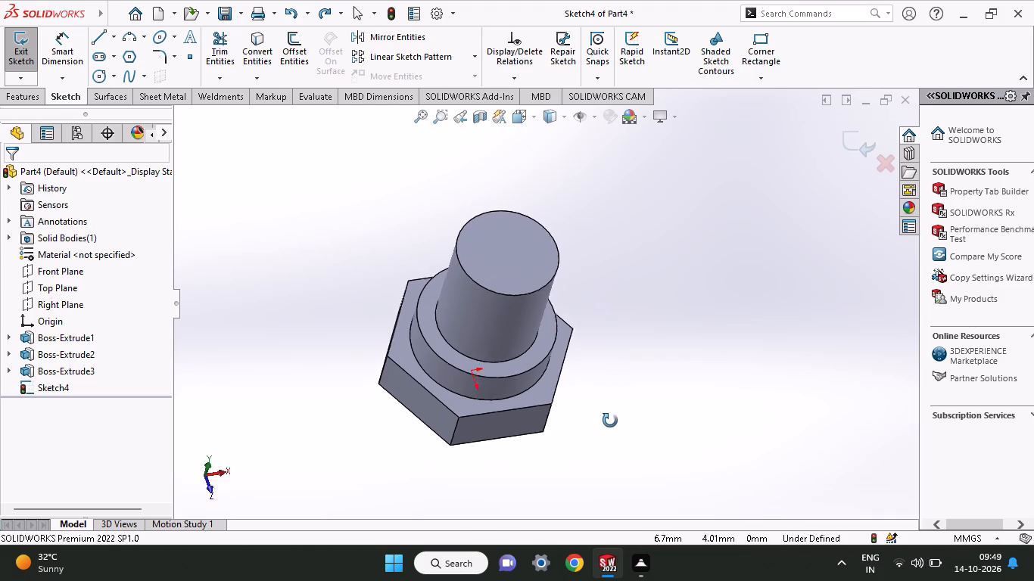
pyautogui.moveTo(610, 421); pyautogui.dragTo(606, 427, button='middle')
pyautogui.scroll(1, 606, 442)
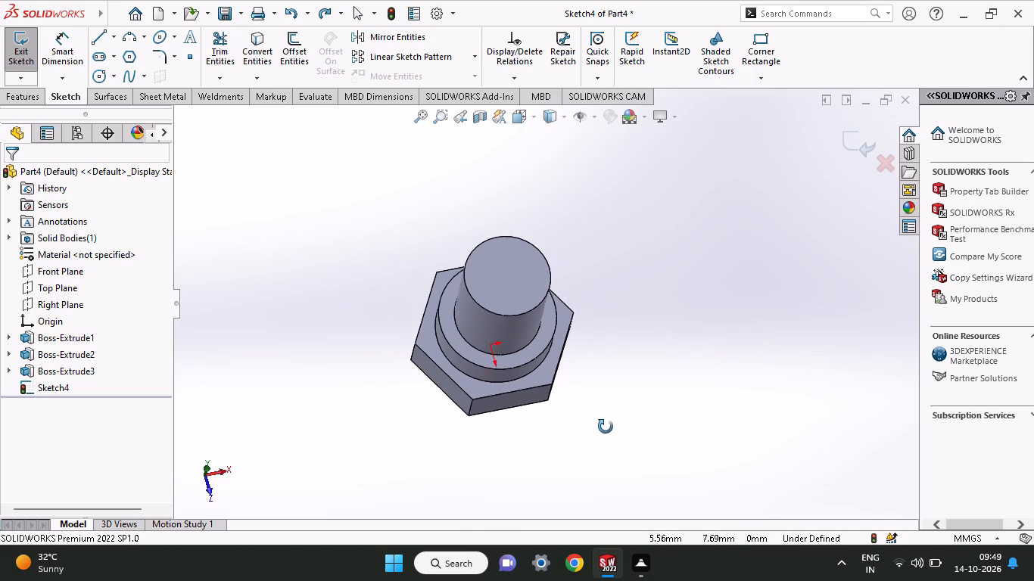
pyautogui.moveTo(606, 427); pyautogui.dragTo(599, 346, button='middle')
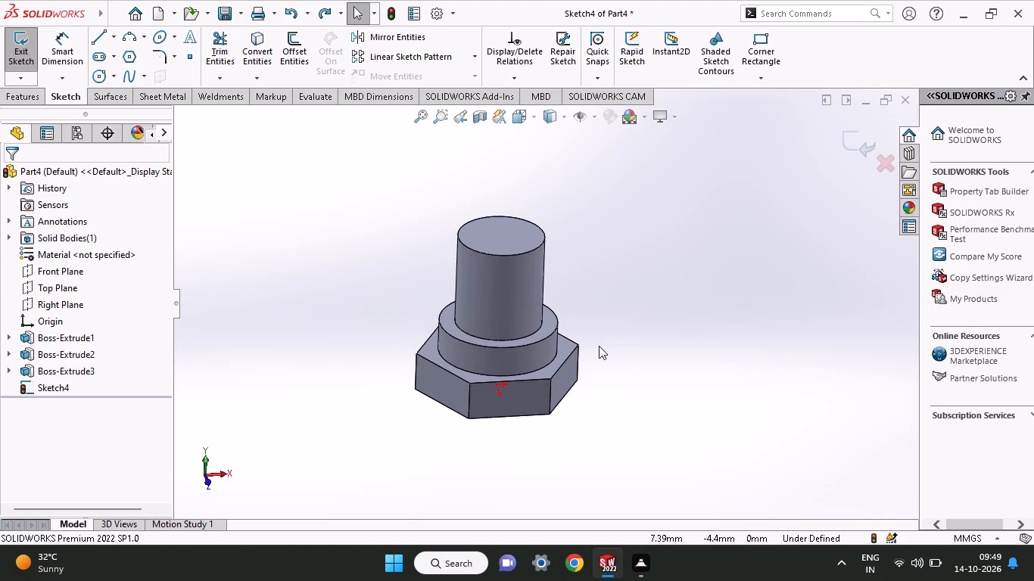
pyautogui.moveTo(599, 346); pyautogui.dragTo(603, 303, button='middle')
pyautogui.scroll(-1, 599, 346)
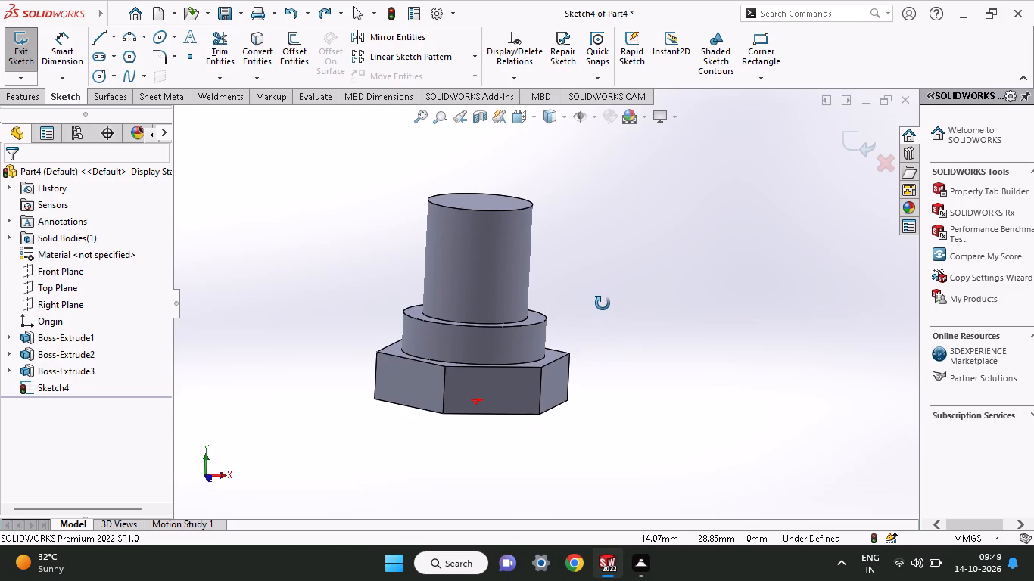
pyautogui.moveTo(603, 303); pyautogui.dragTo(609, 232, button='middle')
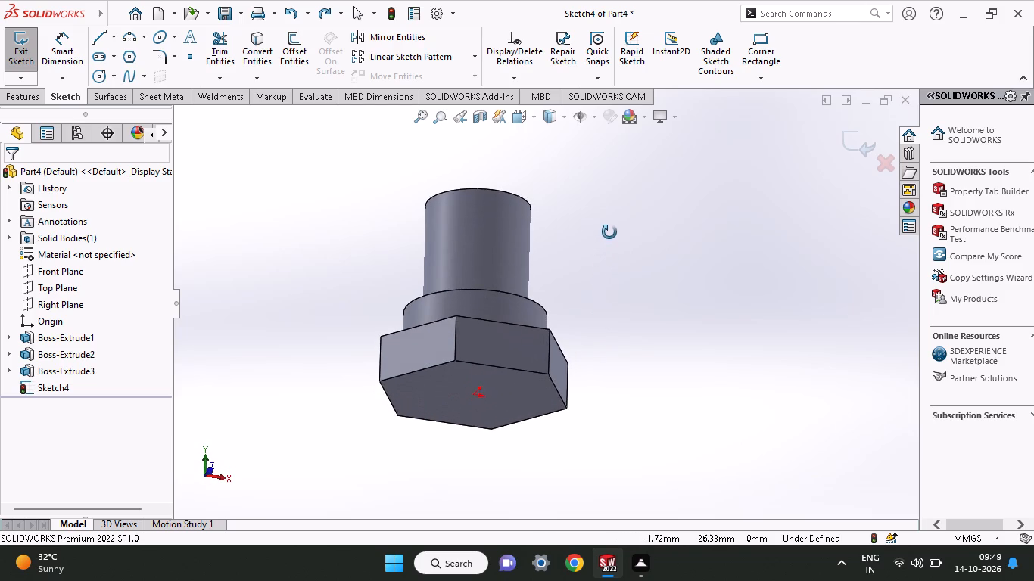
pyautogui.moveTo(609, 232); pyautogui.dragTo(615, 212, button='middle')
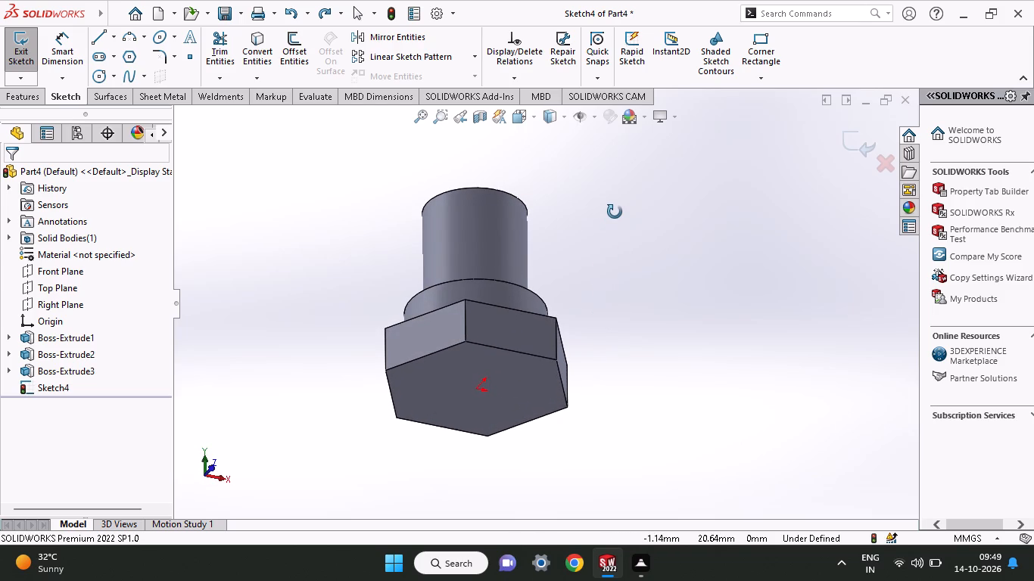
pyautogui.moveTo(615, 212); pyautogui.dragTo(615, 157, button='middle')
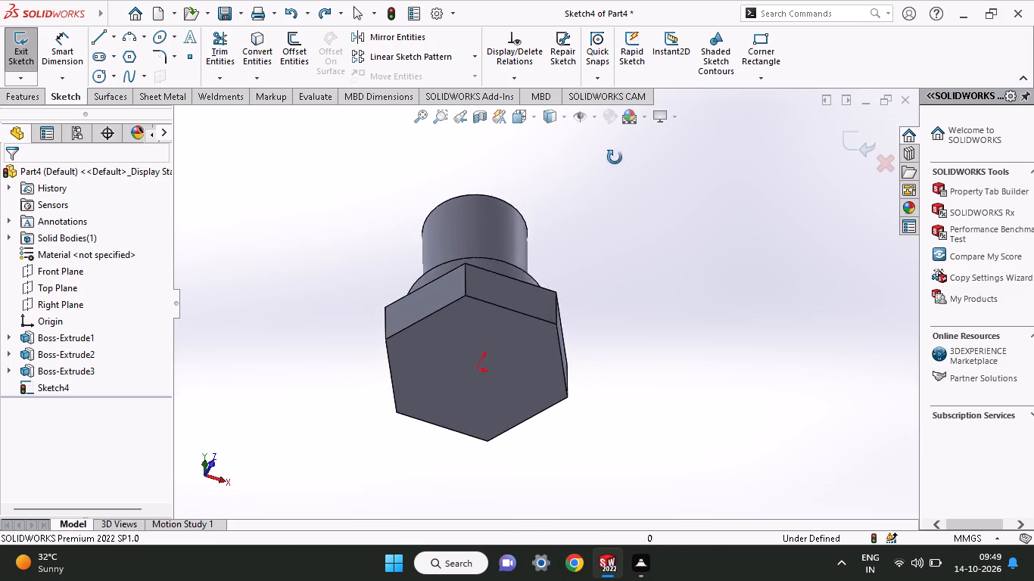
pyautogui.moveTo(615, 157); pyautogui.dragTo(615, 119, button='middle')
# Leave the empty sketch and, in a new sketch on the hexagonal head's bottom face, draw an origin-centred circle about 3.61 mm in diameter.
pyautogui.click(530, 347)
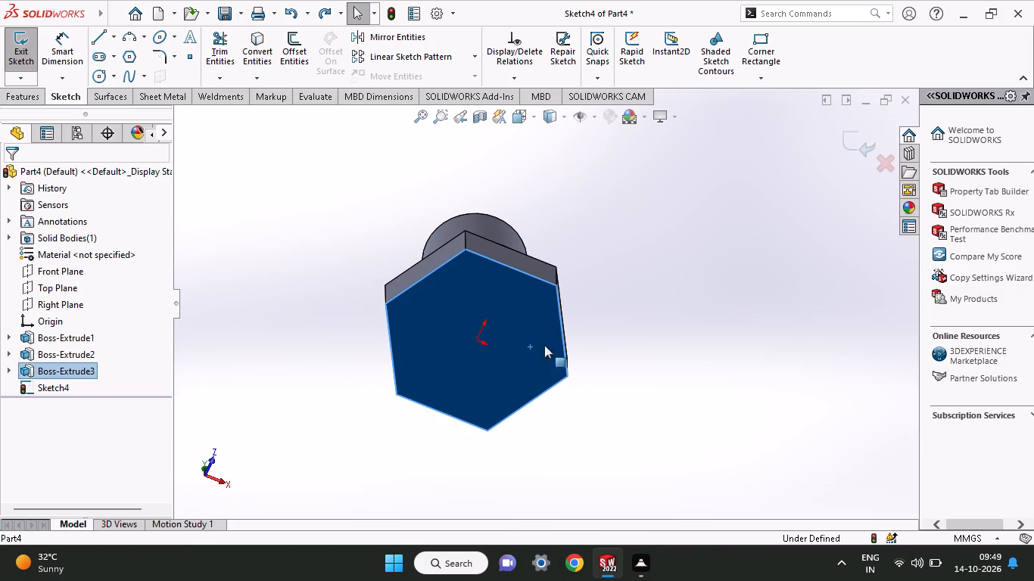
pyautogui.click(854, 148)
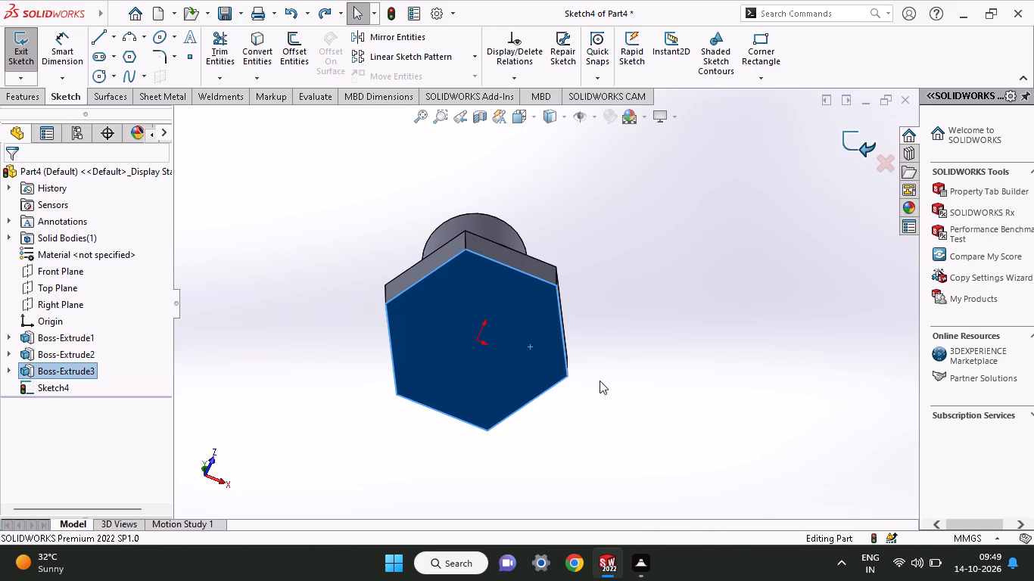
pyautogui.click(475, 357)
pyautogui.click(536, 324)
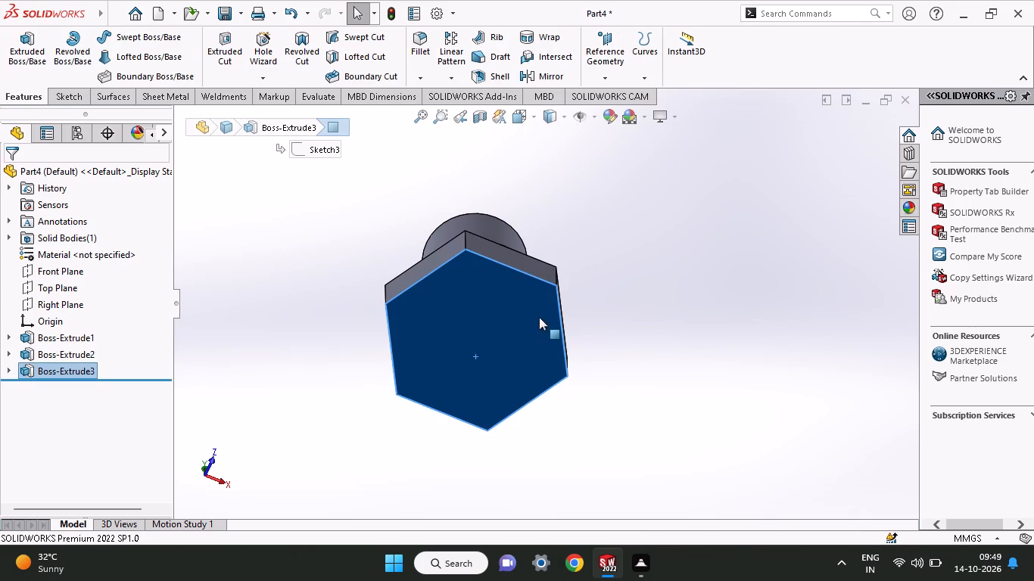
pyautogui.click(538, 317)
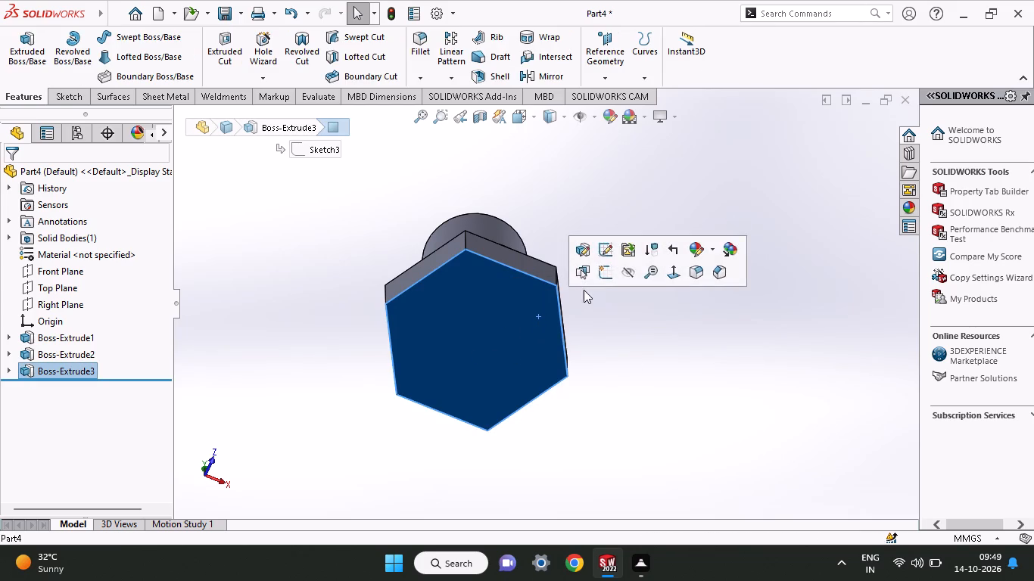
pyautogui.scroll(1, 595, 275)
pyautogui.click(595, 275)
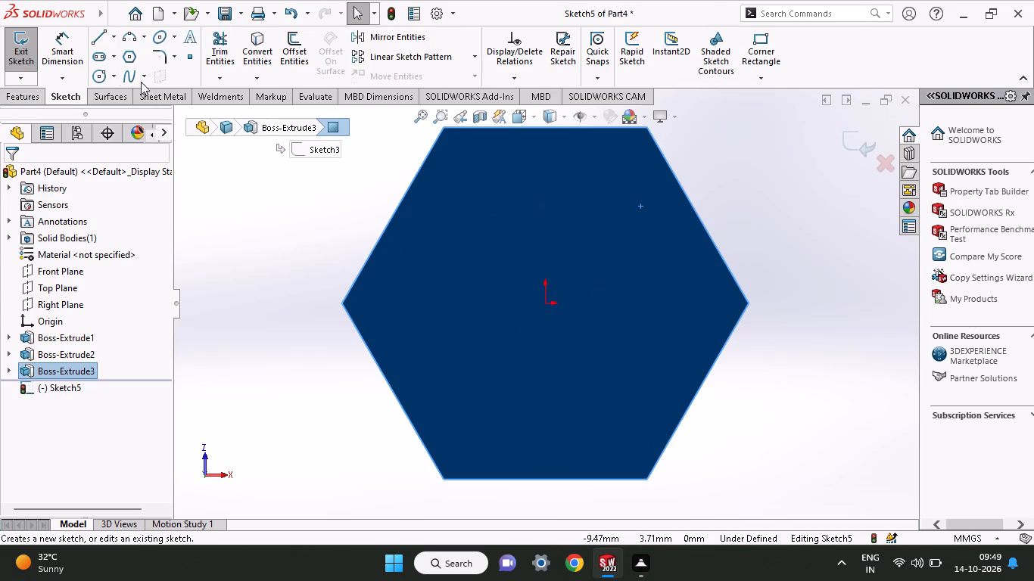
pyautogui.click(90, 77)
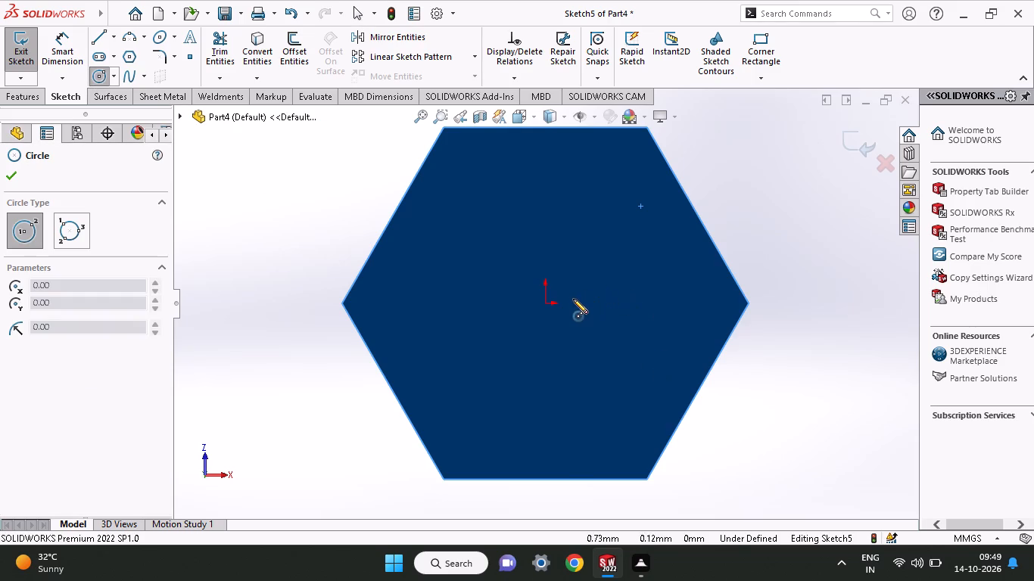
pyautogui.click(543, 306)
pyautogui.click(604, 264)
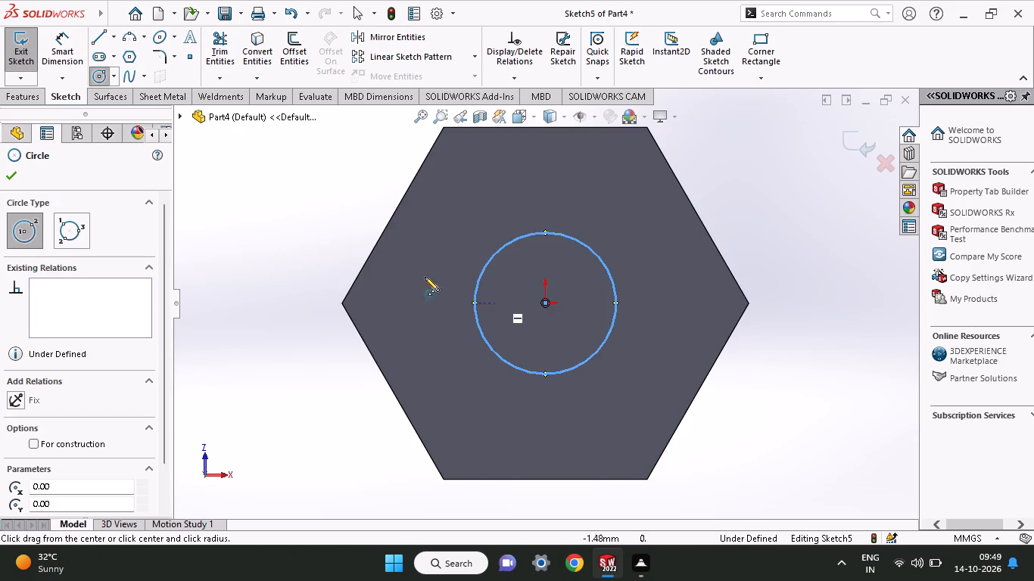
# Dimension the circle on the hexagonal face to a diameter of 7.5 mm, entered as 3.75+3.75.
pyautogui.click(54, 51)
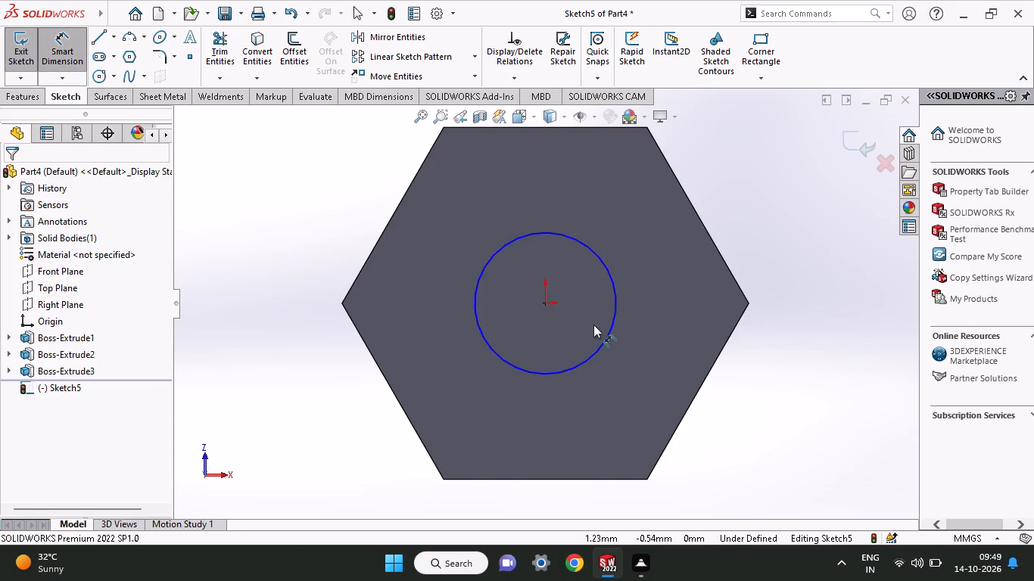
pyautogui.click(609, 325)
pyautogui.click(752, 415)
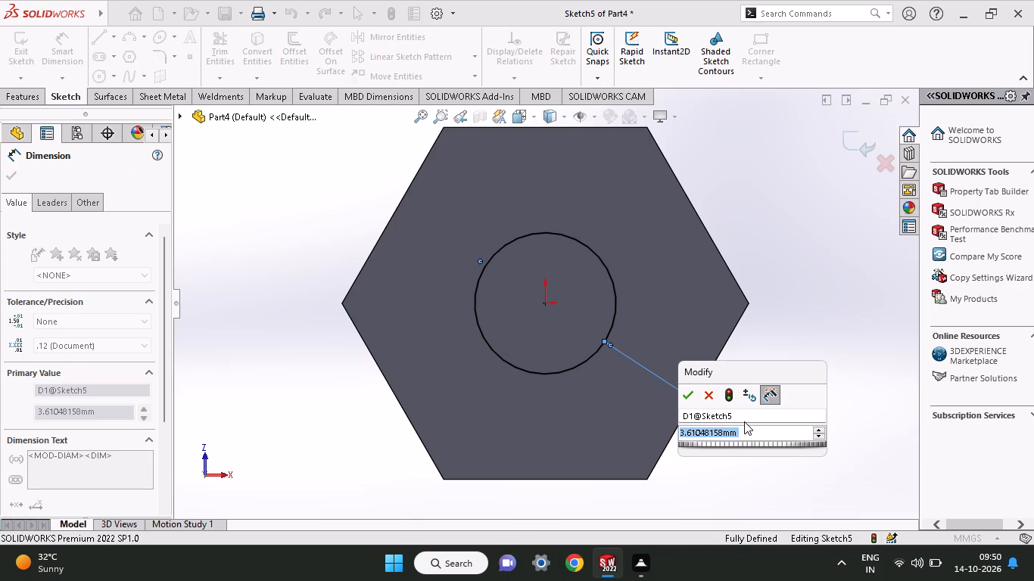
pyautogui.write('3.75')
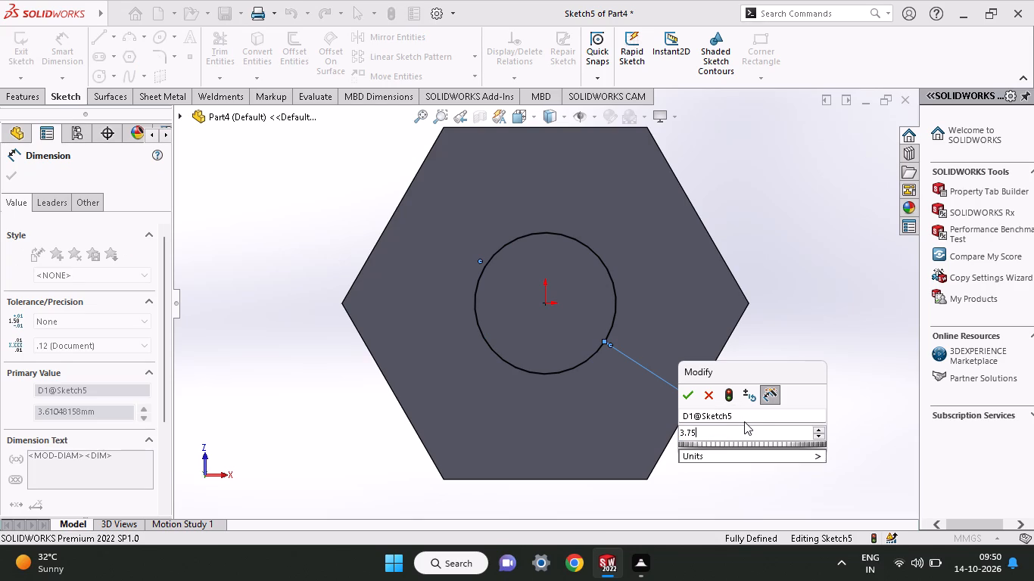
pyautogui.hotkey('shift', '+')
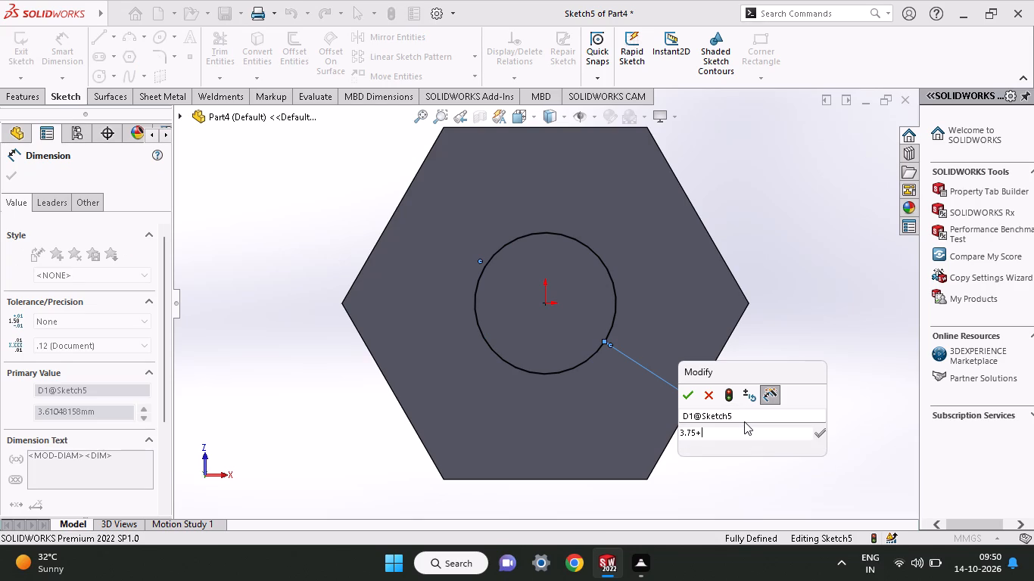
pyautogui.write('3.75.')
pyautogui.press('BackSpace')
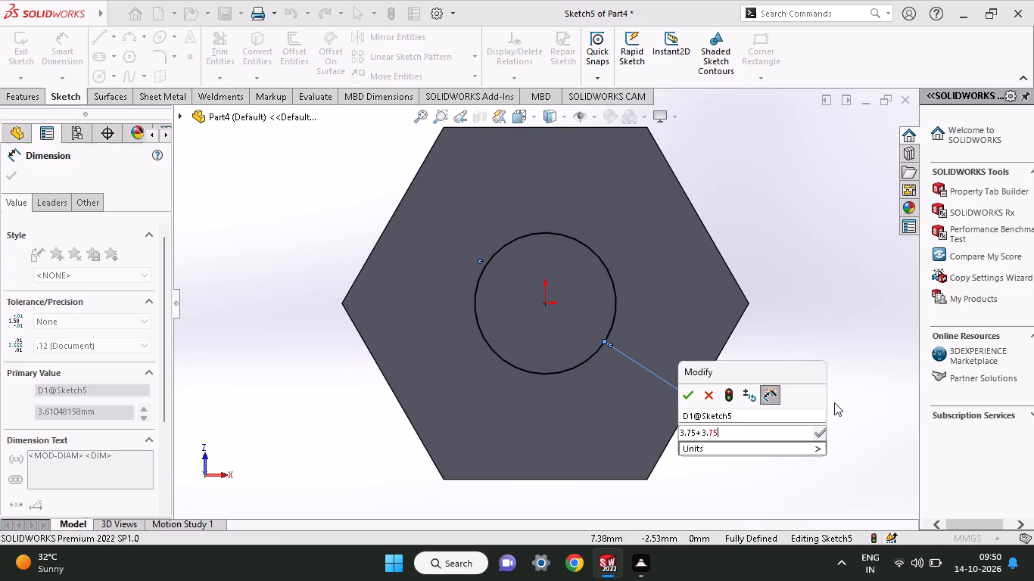
pyautogui.press('Return')
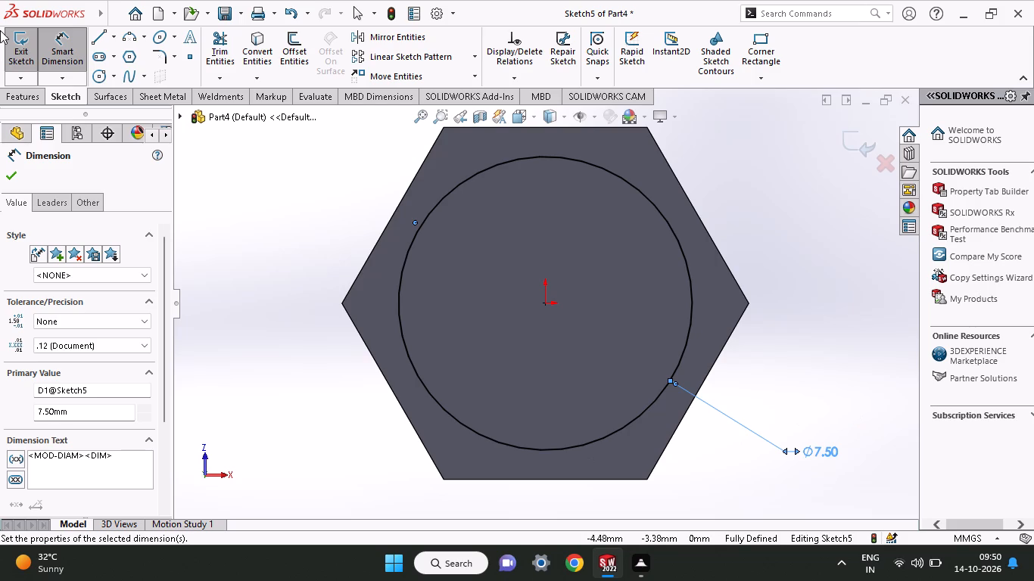
# Extrude the 7.5 mm circle outward from the hexagonal head's bottom face as a blind boss 1.5 mm deep, merged with the body.
pyautogui.click(6, 93)
pyautogui.click(20, 58)
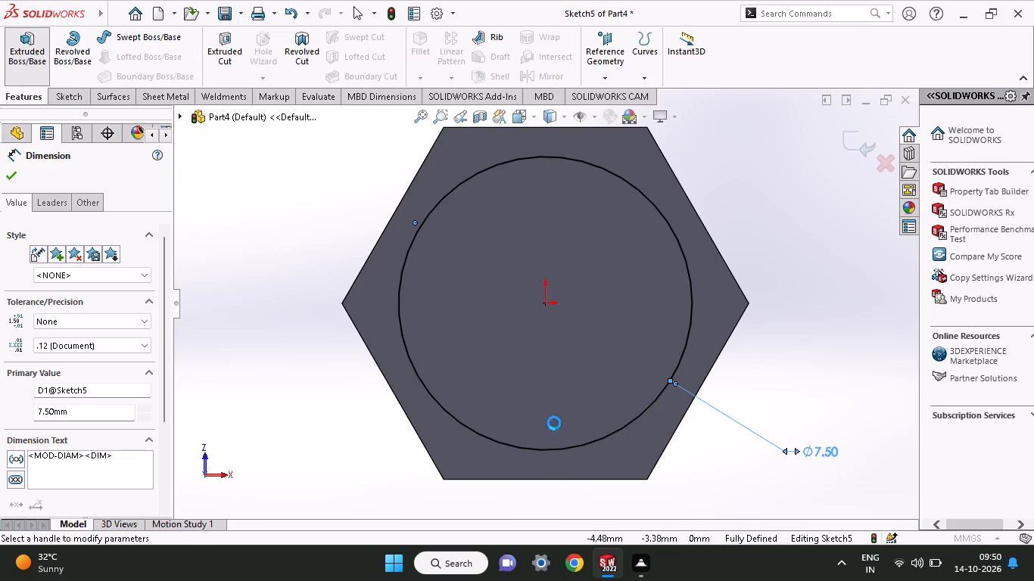
pyautogui.moveTo(660, 300); pyautogui.dragTo(653, 424, button='middle')
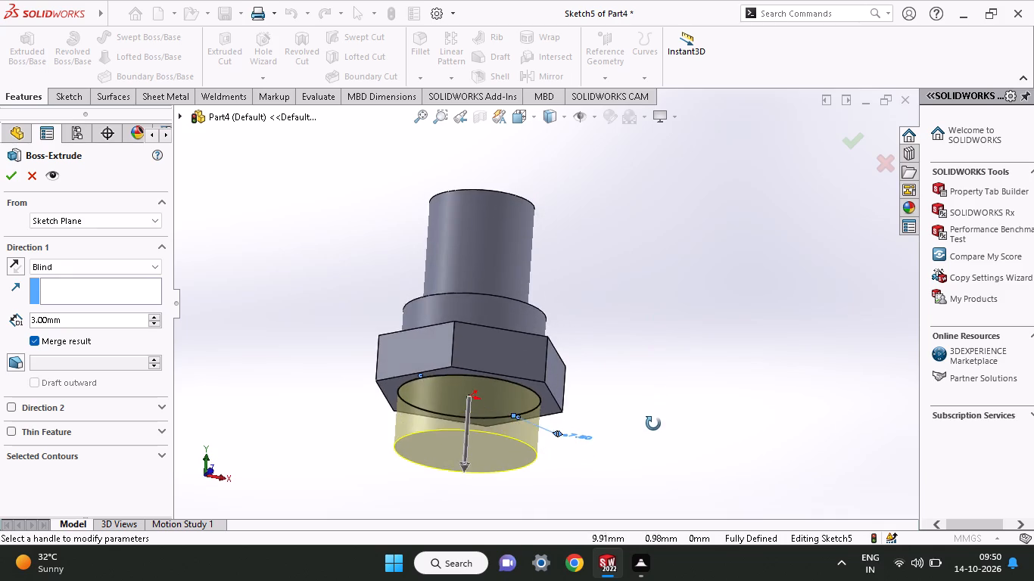
pyautogui.moveTo(653, 424); pyautogui.dragTo(653, 427, button='middle')
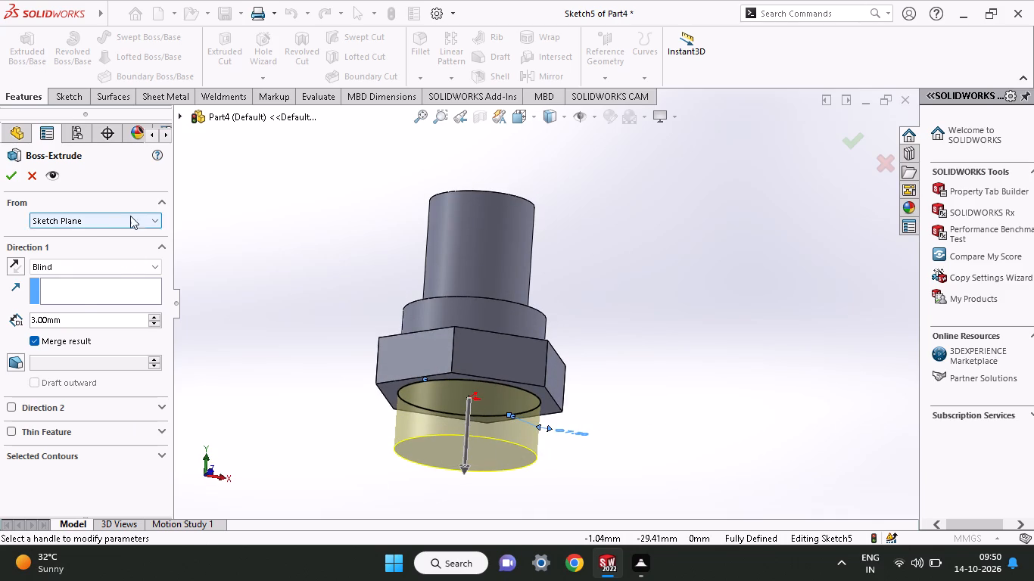
pyautogui.moveTo(86, 315); pyautogui.dragTo(0, 312)
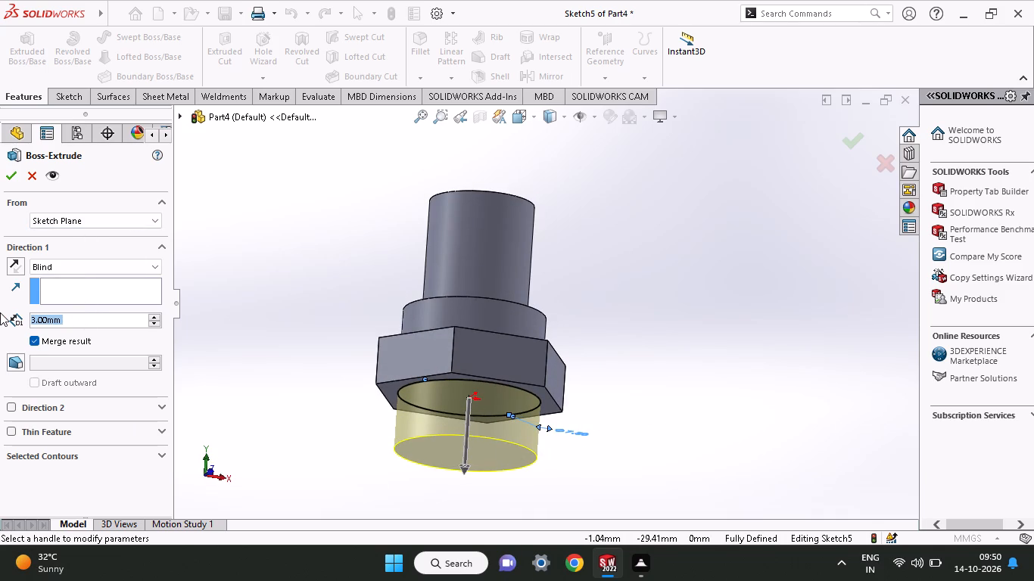
pyautogui.write('1.5')
pyautogui.press('Return')
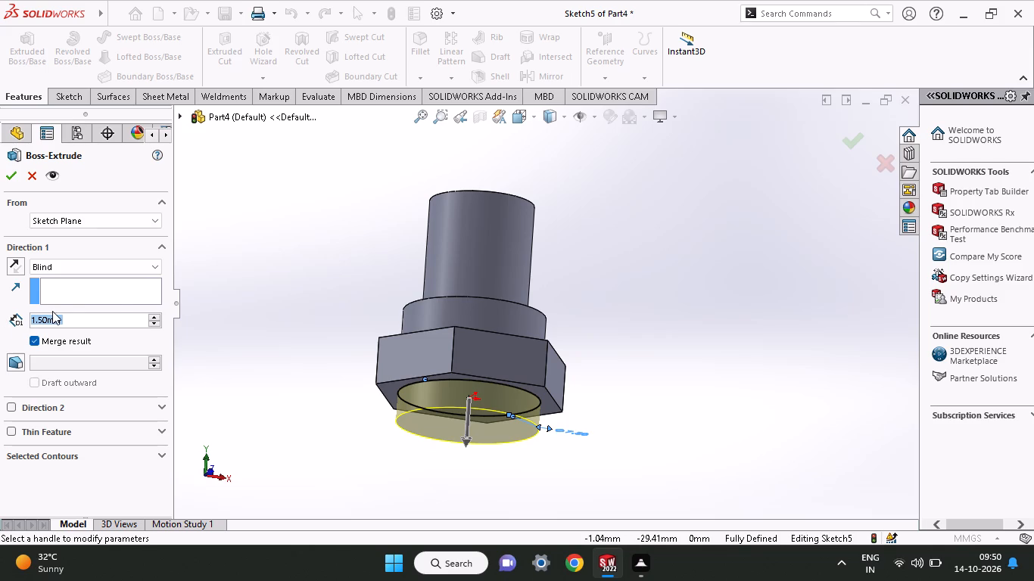
pyautogui.click(7, 182)
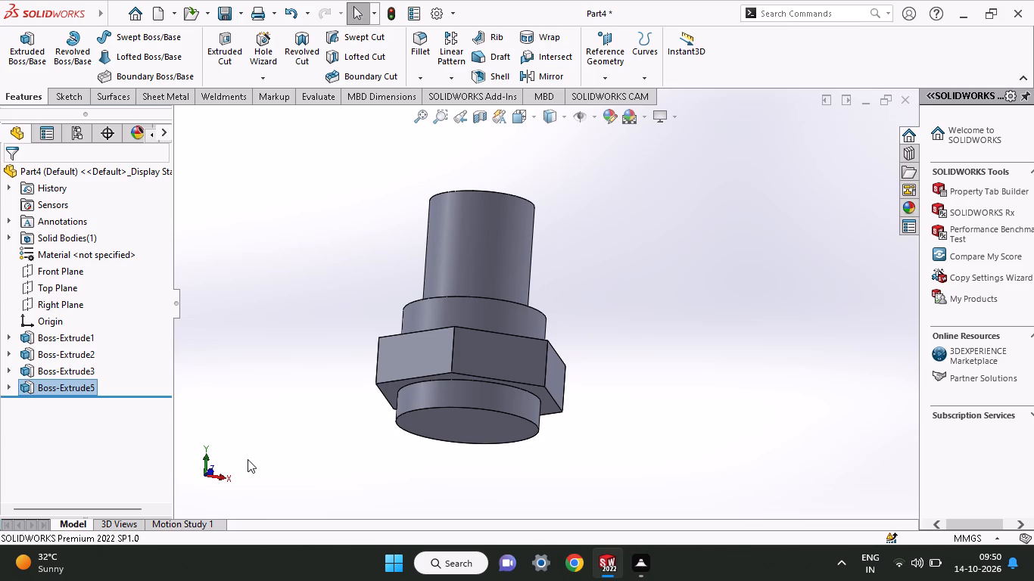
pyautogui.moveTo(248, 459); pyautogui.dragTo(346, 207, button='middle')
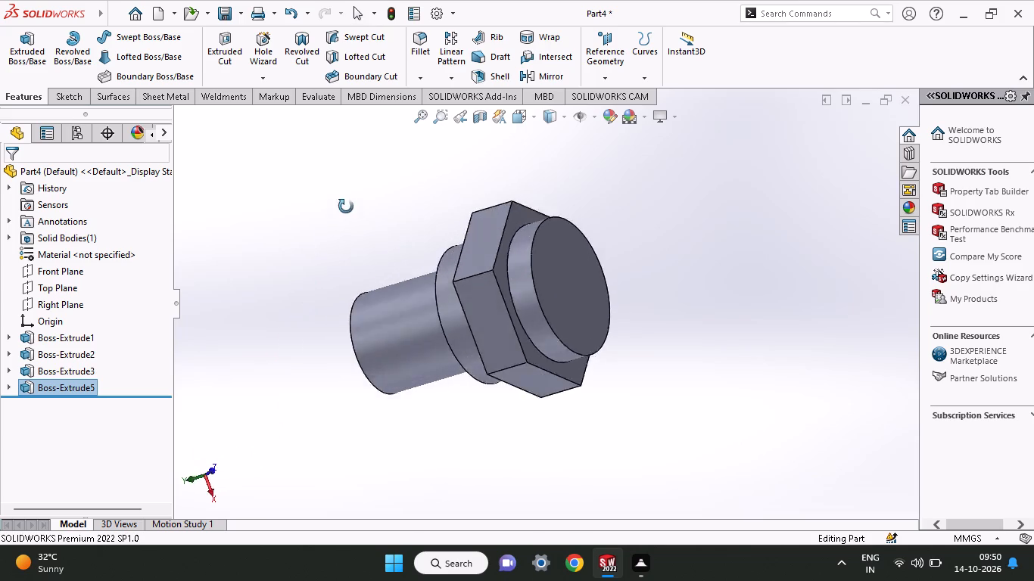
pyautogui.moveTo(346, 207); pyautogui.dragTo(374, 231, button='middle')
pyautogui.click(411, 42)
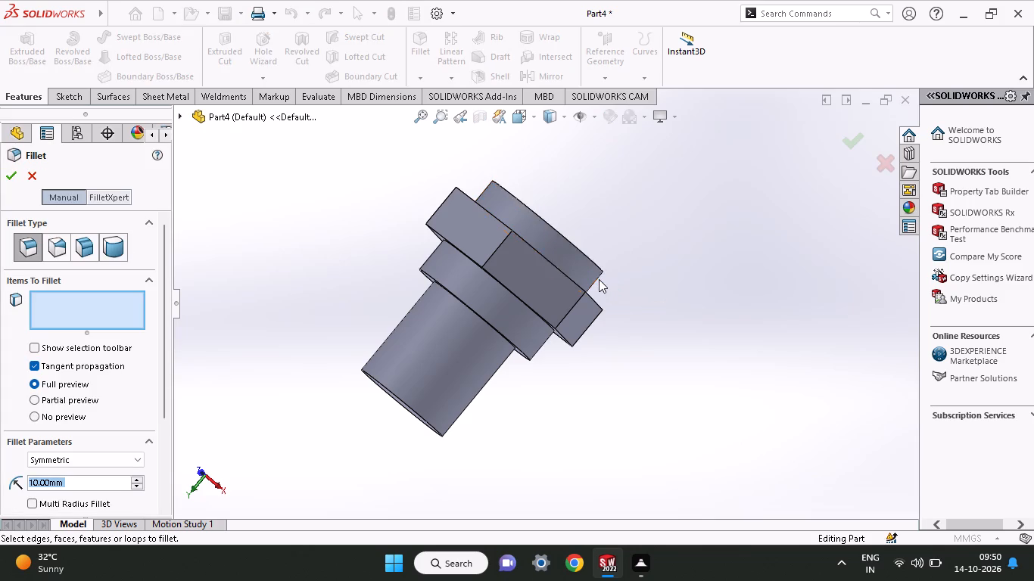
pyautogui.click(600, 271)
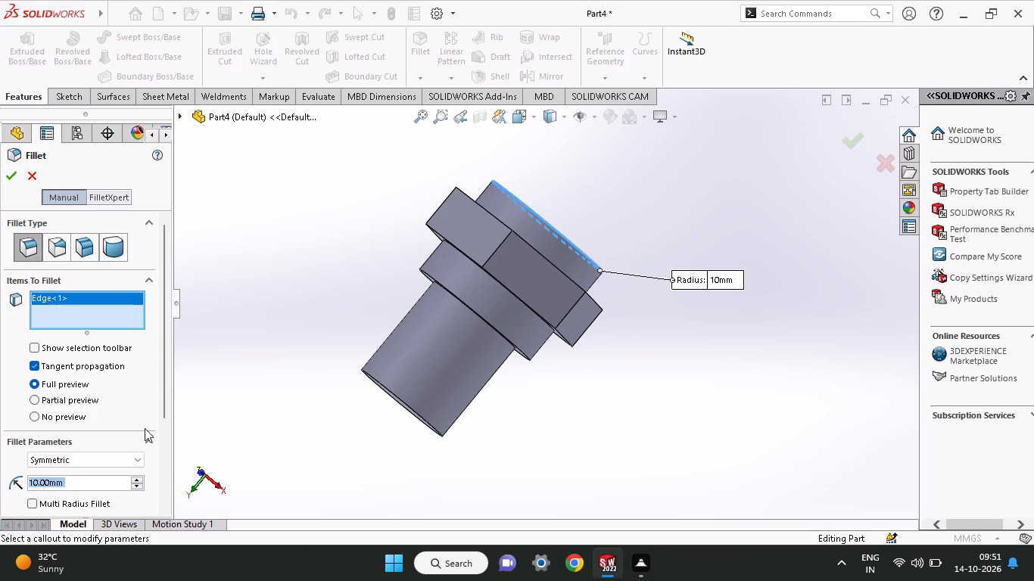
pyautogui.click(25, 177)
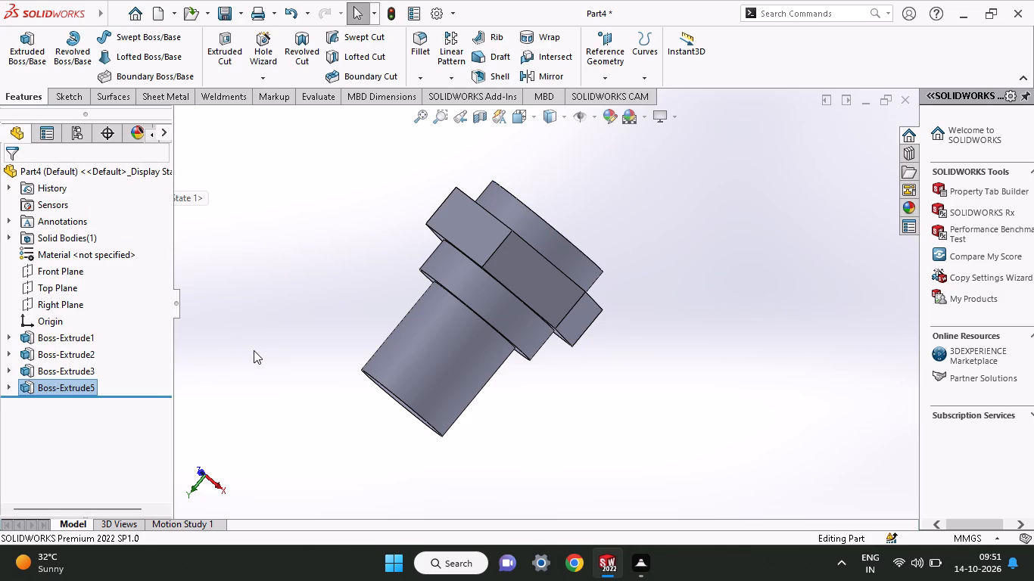
# Undo the 1.5 mm boss extrusion and the 7.5 mm diameter entry for the circle on the hexagonal head.
pyautogui.hotkey('ctrl', 'z')
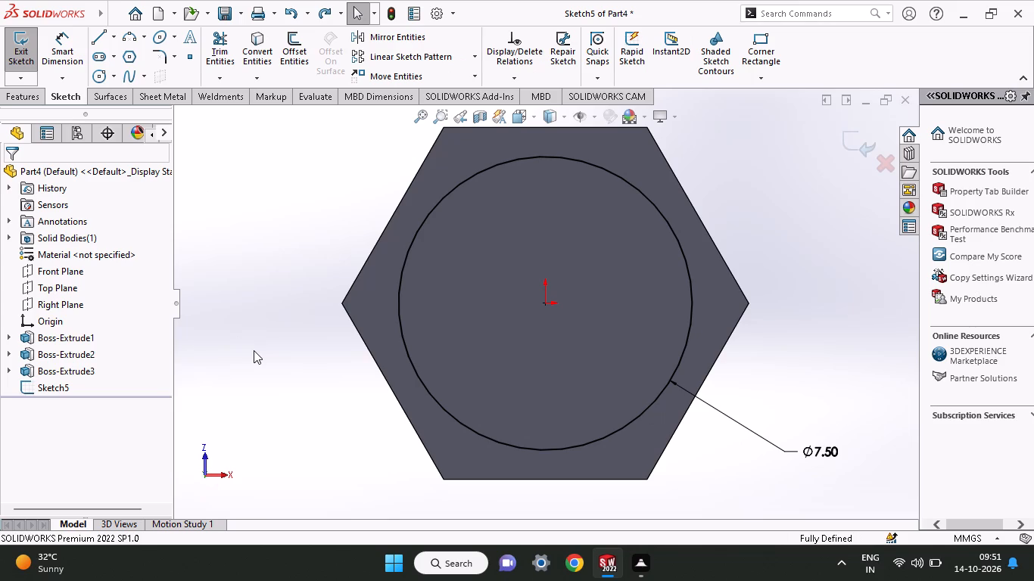
pyautogui.write('zz')
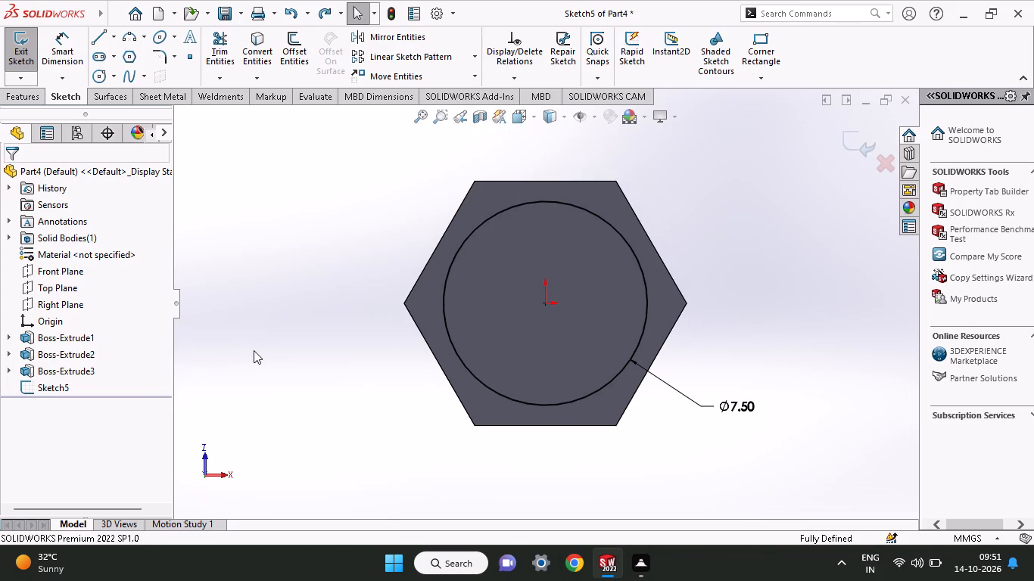
pyautogui.hotkey('ctrl', 'z')
pyautogui.hotkey('ctrl', 'z')
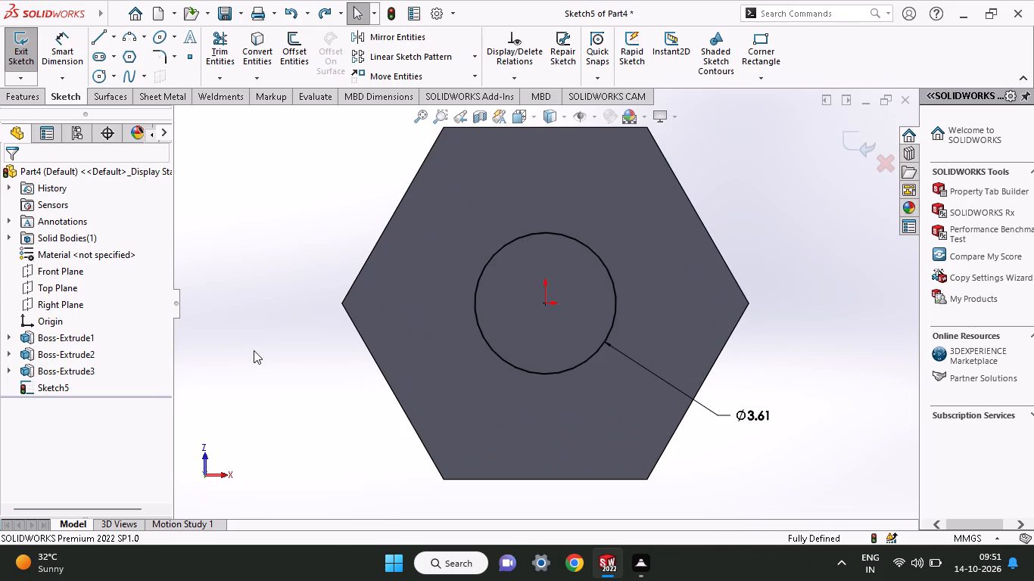
# Delete the origin-centred circle from the sketch on the hexagonal head's bottom face.
pyautogui.moveTo(337, 325); pyautogui.dragTo(371, 328, button='middle')
pyautogui.click(671, 365)
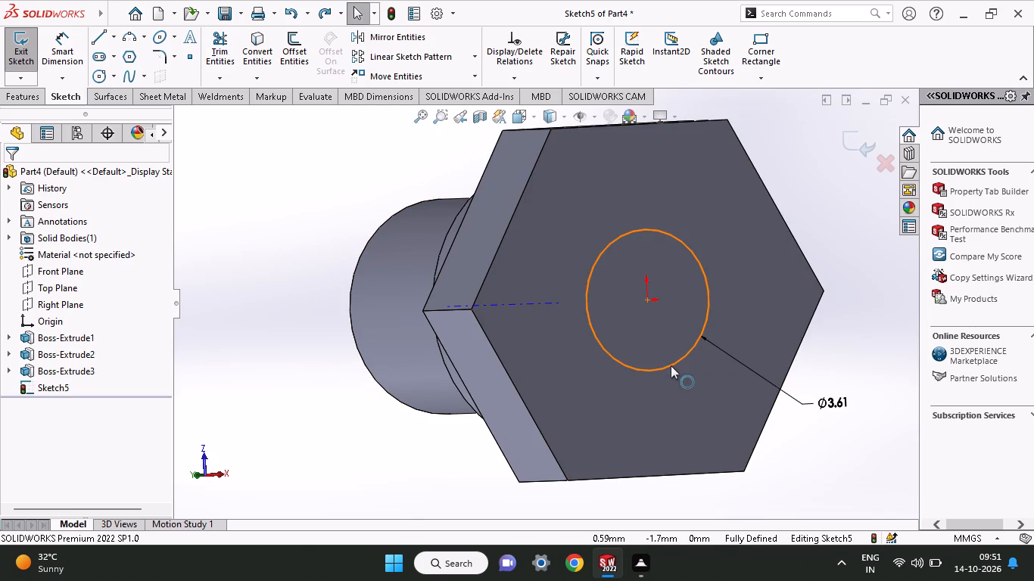
pyautogui.rightClick(671, 365)
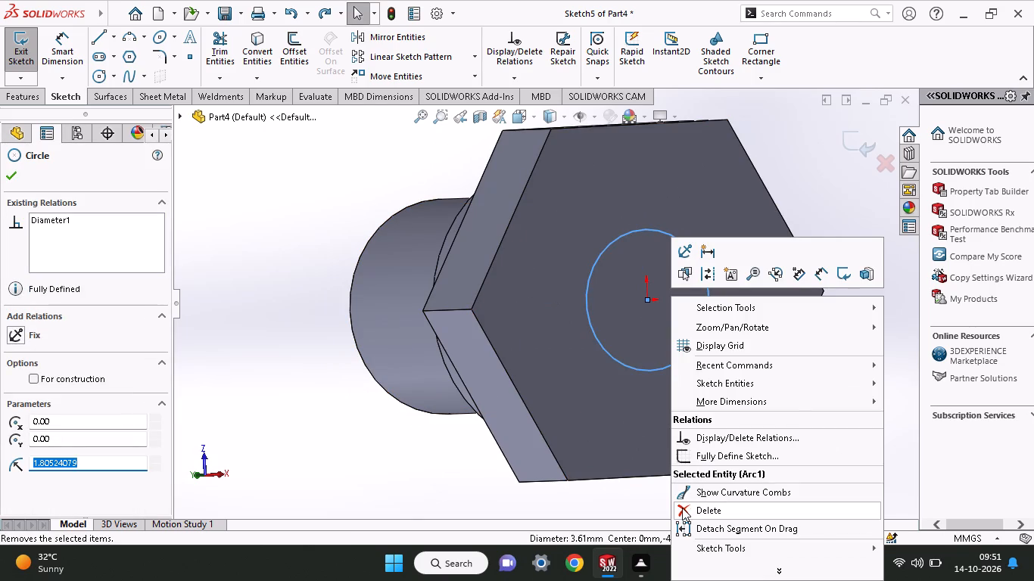
pyautogui.click(682, 508)
pyautogui.click(640, 302)
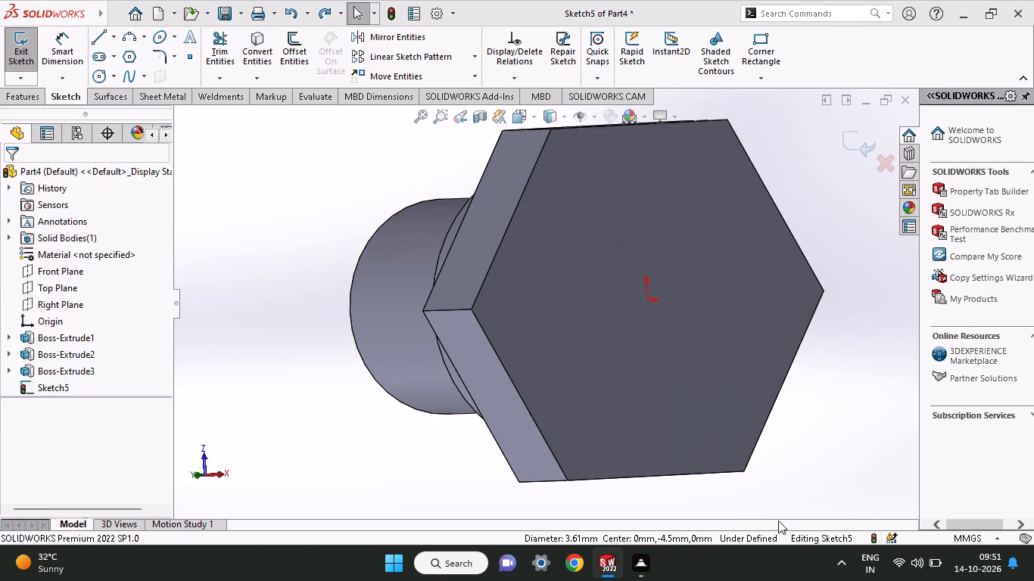
# Leave the empty sketch and, in a new sketch on the shank's end face, draw an origin-centred circle about 2.5 mm in diameter.
pyautogui.moveTo(814, 449); pyautogui.dragTo(865, 522, button='middle')
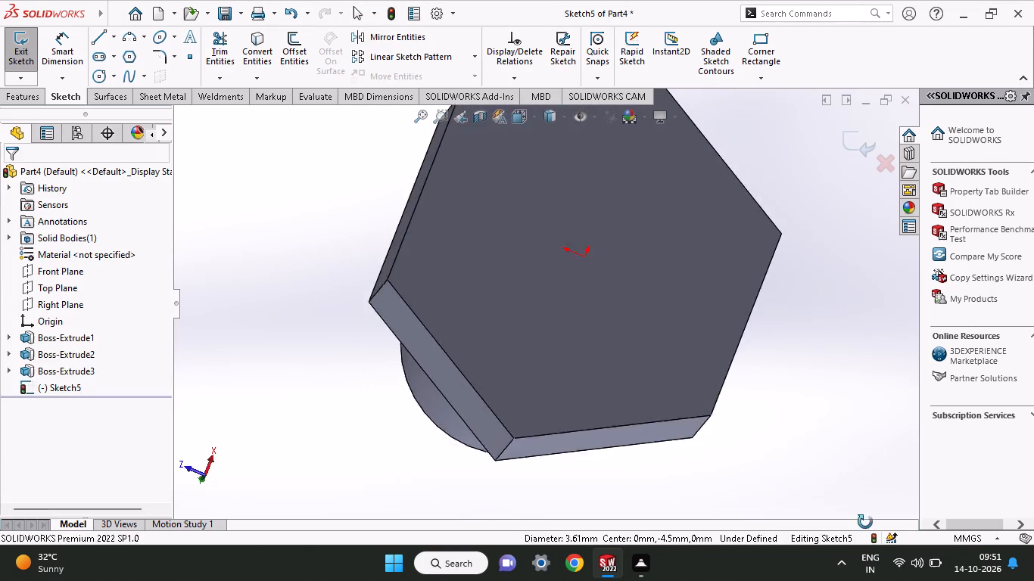
pyautogui.moveTo(865, 522); pyautogui.dragTo(910, 560, button='middle')
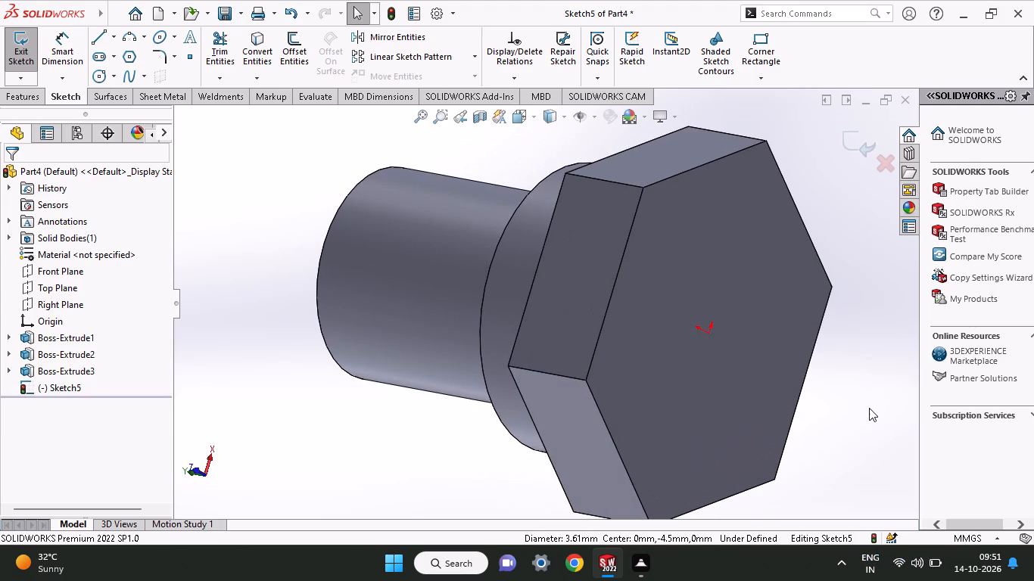
pyautogui.scroll(-1, 869, 408)
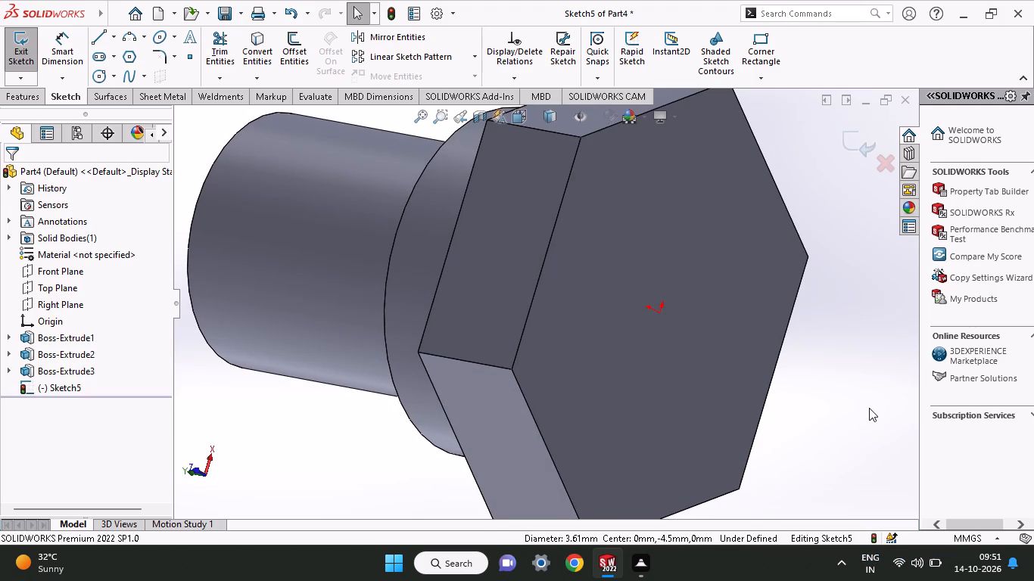
pyautogui.moveTo(869, 408); pyautogui.dragTo(986, 457, button='middle')
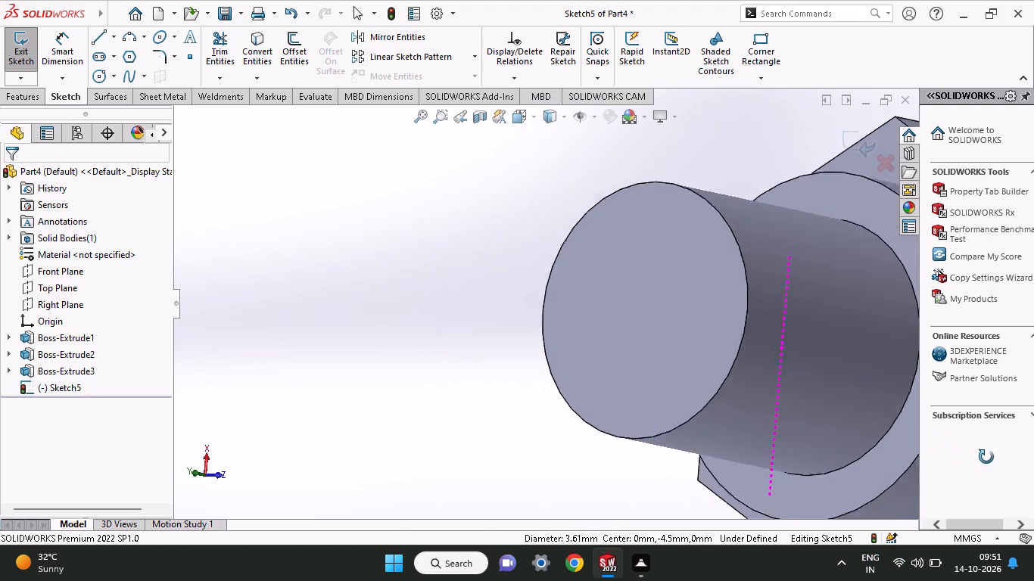
pyautogui.moveTo(986, 457); pyautogui.dragTo(966, 475, button='middle')
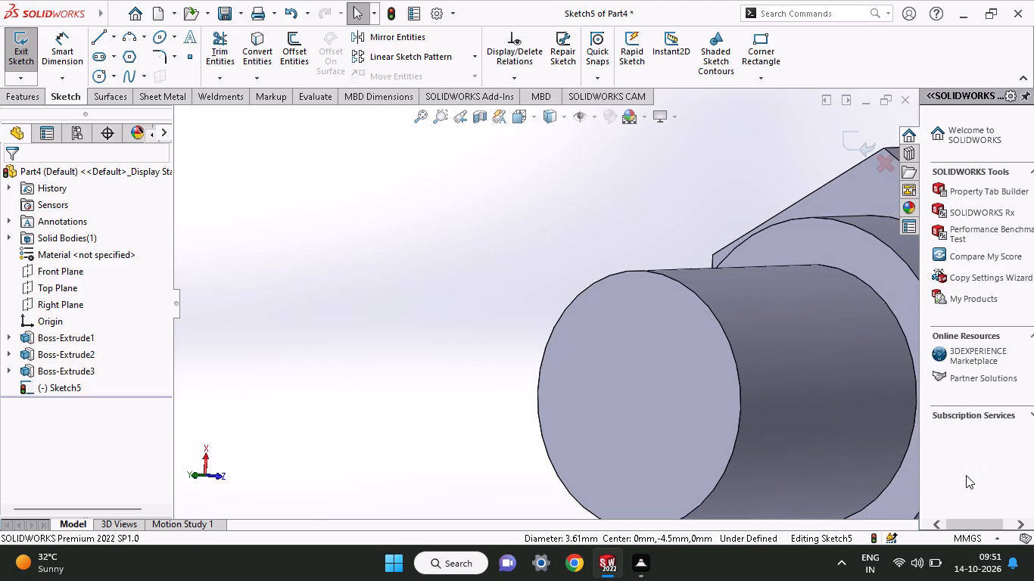
pyautogui.click(700, 401)
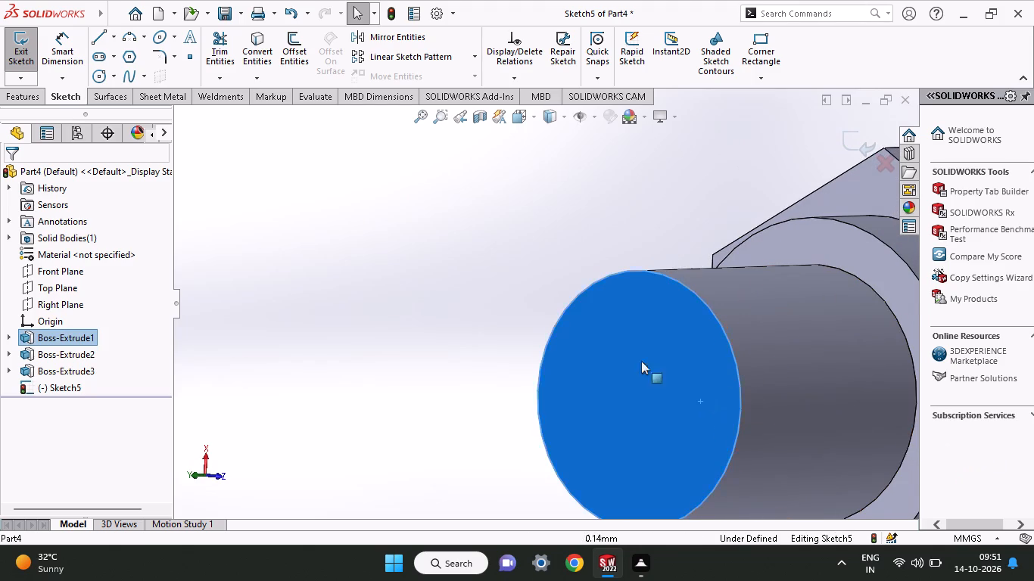
pyautogui.click(451, 332)
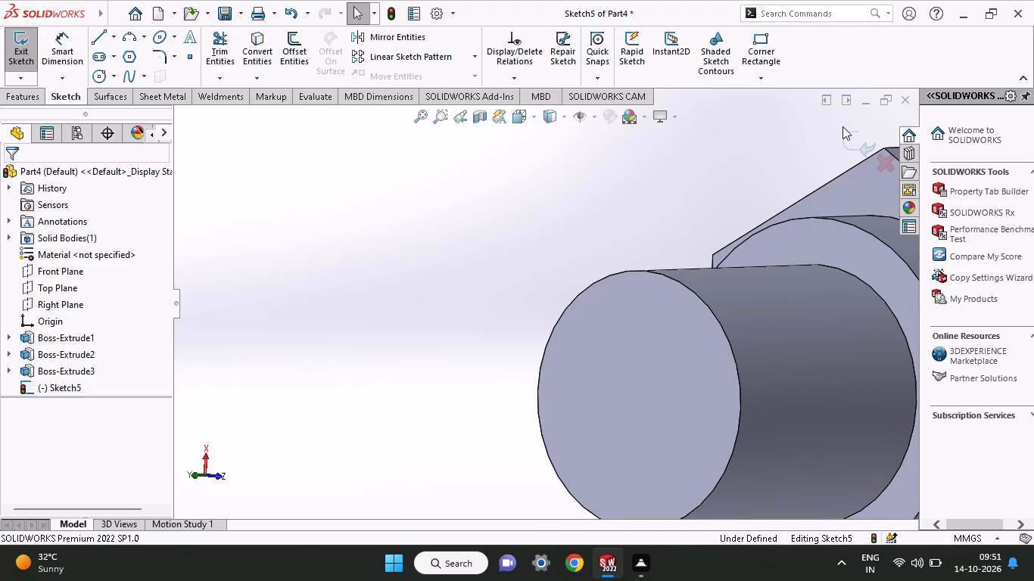
pyautogui.click(846, 143)
pyautogui.click(657, 347)
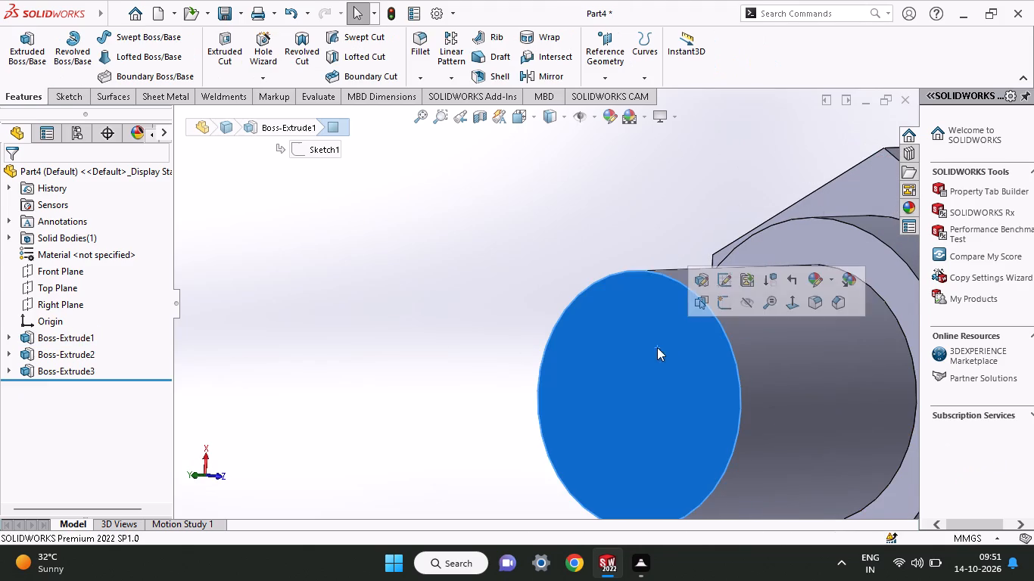
pyautogui.click(729, 310)
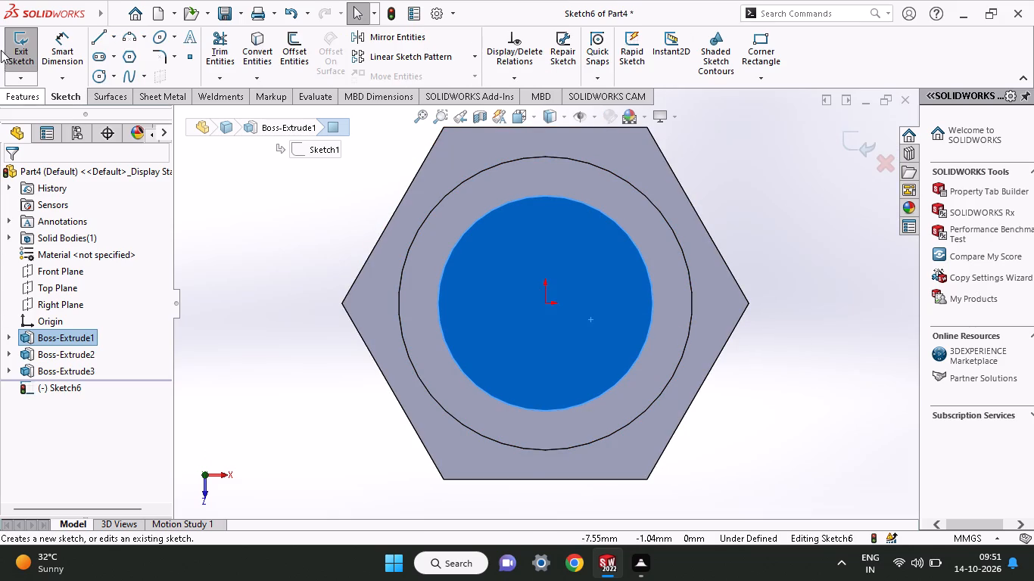
pyautogui.click(94, 78)
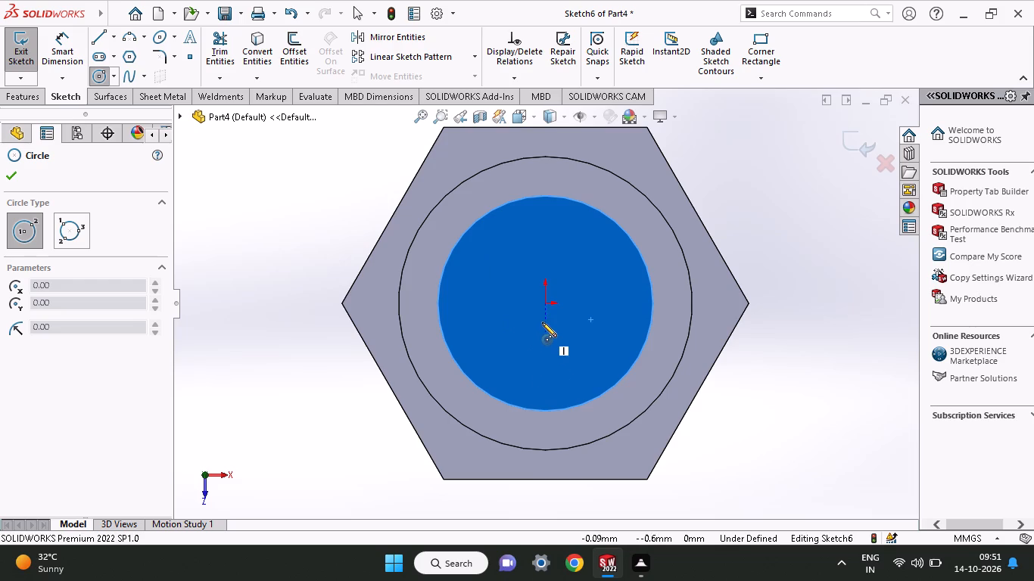
pyautogui.click(543, 303)
pyautogui.click(568, 260)
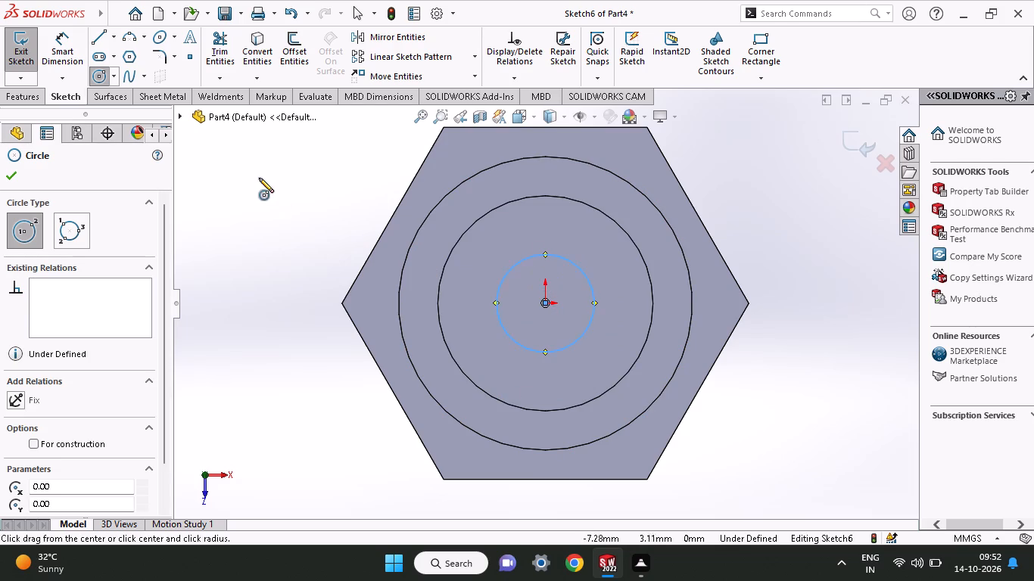
# Dimension the circle on the shank's end face to a diameter of 2.49 mm.
pyautogui.click(53, 54)
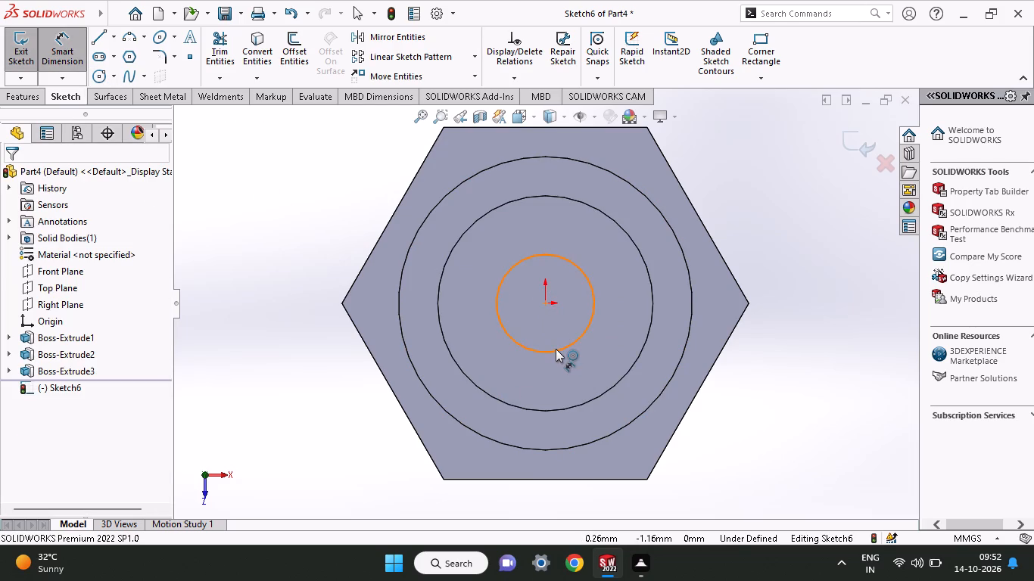
pyautogui.click(556, 350)
pyautogui.click(793, 375)
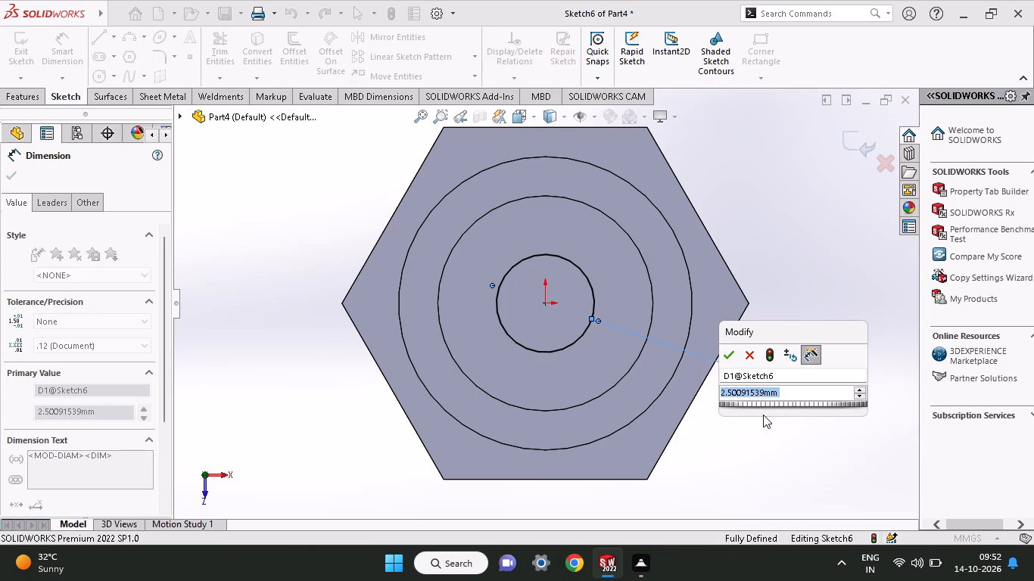
pyautogui.scroll(1, 763, 415)
pyautogui.moveTo(763, 415); pyautogui.dragTo(842, 464, button='middle')
pyautogui.click(766, 364)
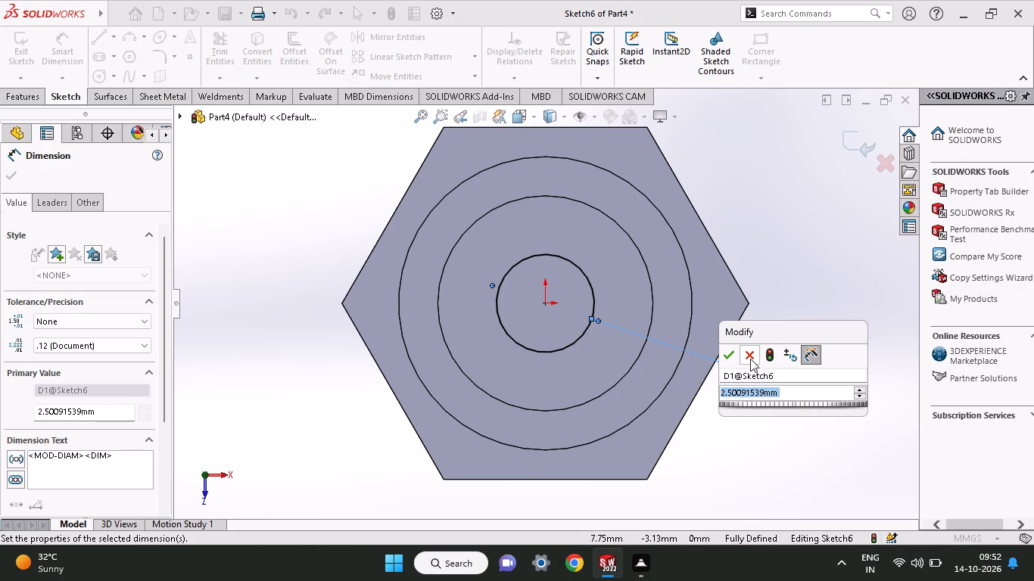
pyautogui.click(750, 359)
pyautogui.moveTo(718, 368); pyautogui.dragTo(782, 399, button='middle')
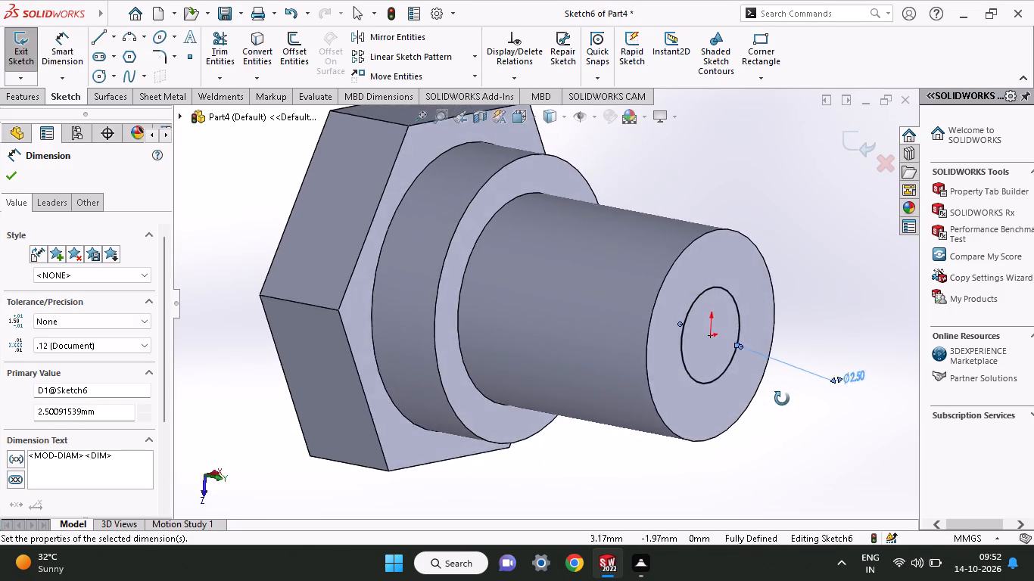
pyautogui.moveTo(782, 399); pyautogui.dragTo(675, 384, button='middle')
pyautogui.scroll(-1, 789, 409)
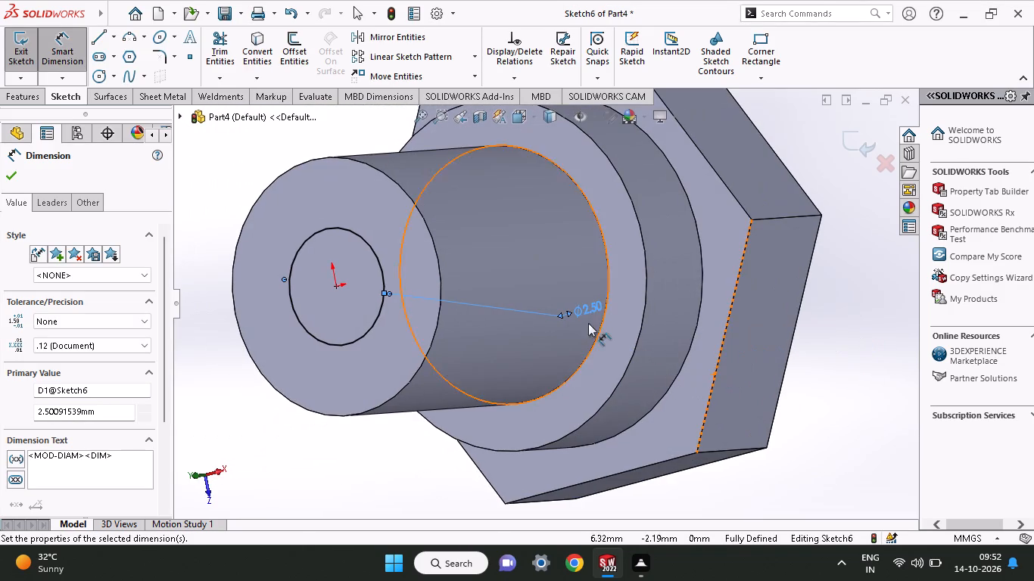
pyautogui.doubleClick(593, 304)
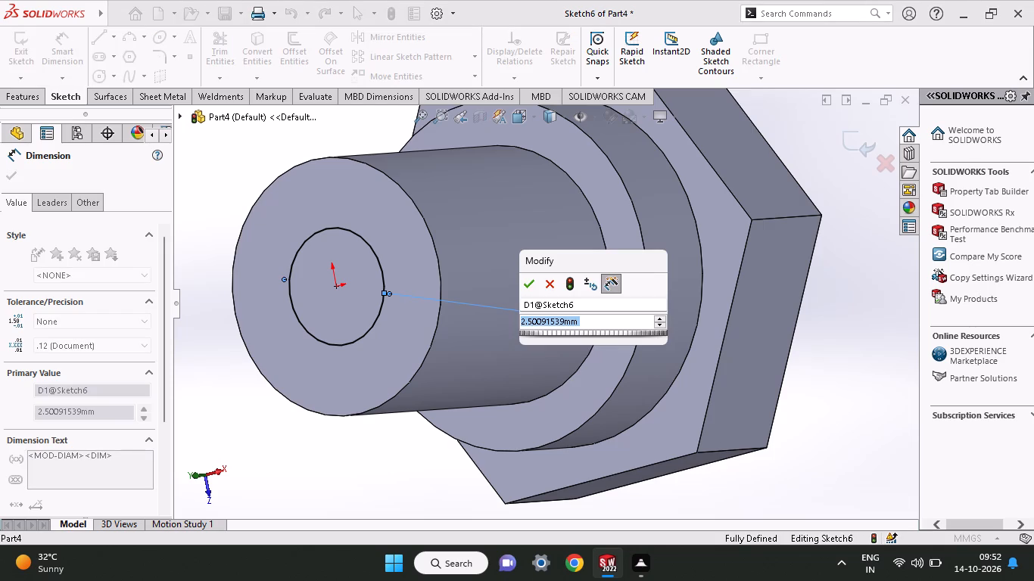
pyautogui.write('2.49')
pyautogui.press('Return')
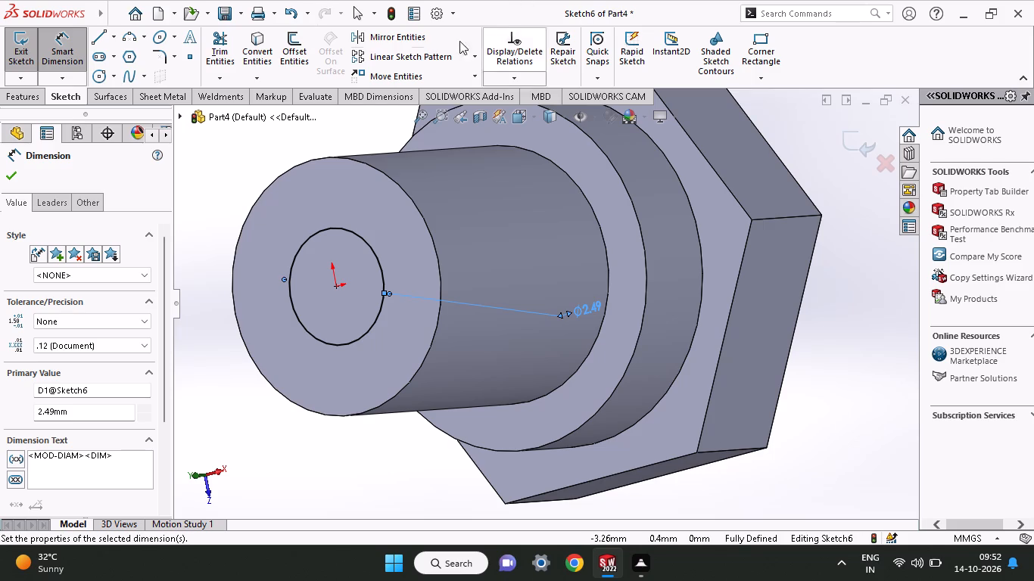
# Cut the 2.49 mm circle into the shank as a blind extruded hole 4 mm deep.
pyautogui.click(8, 91)
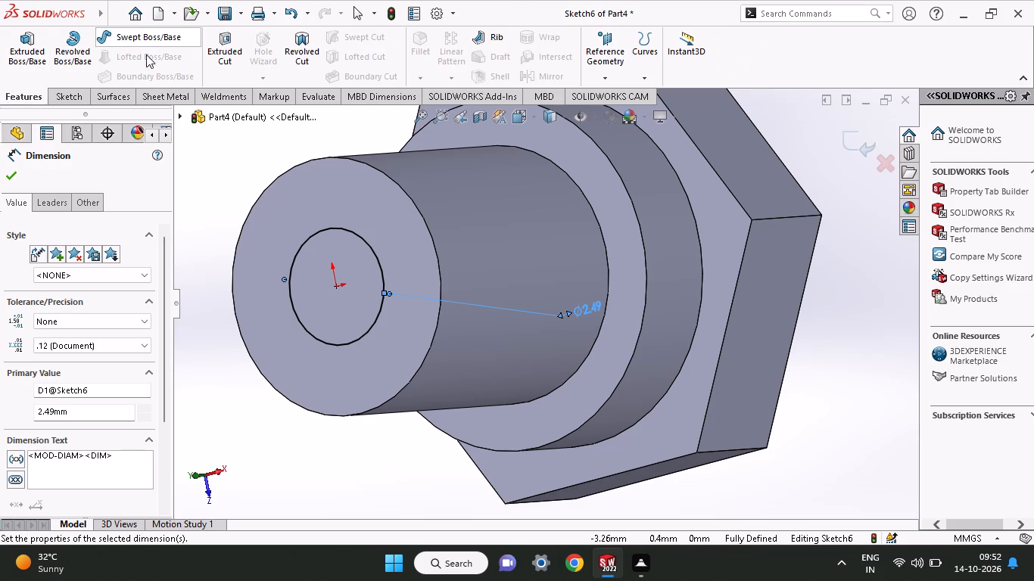
pyautogui.click(216, 54)
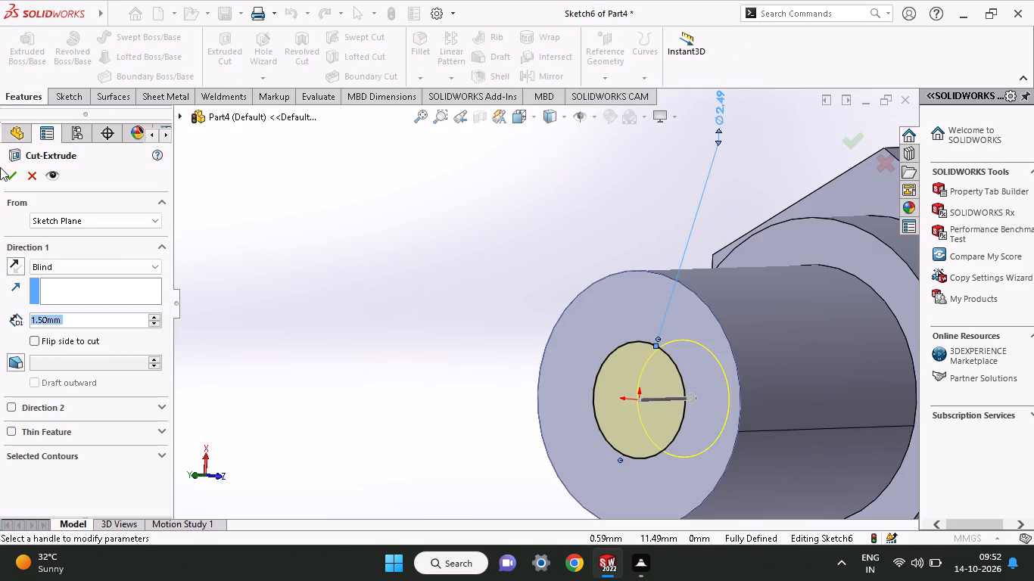
pyautogui.press('4')
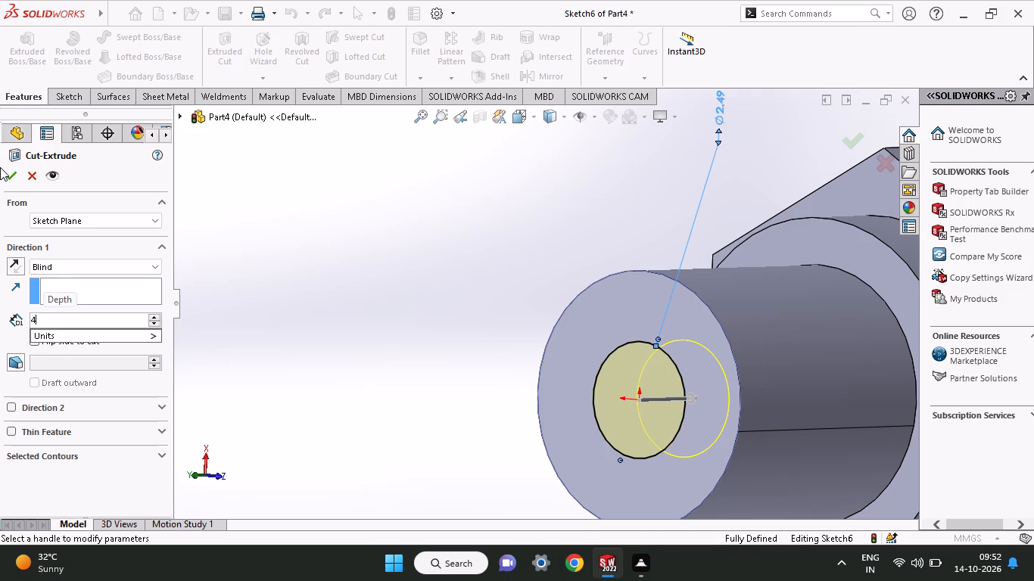
pyautogui.press('Return')
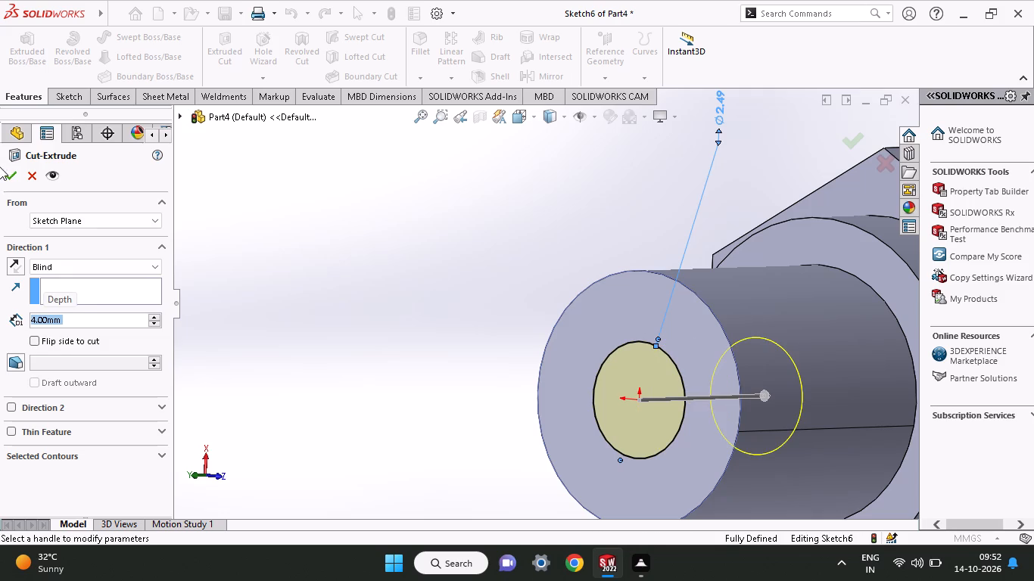
pyautogui.click(2, 179)
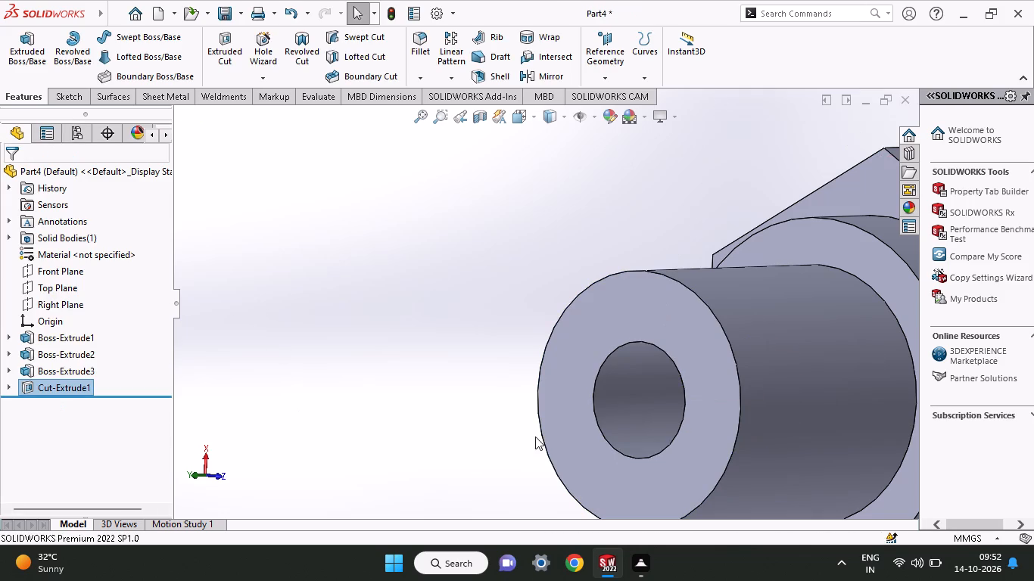
pyautogui.moveTo(535, 437); pyautogui.dragTo(545, 395, button='middle')
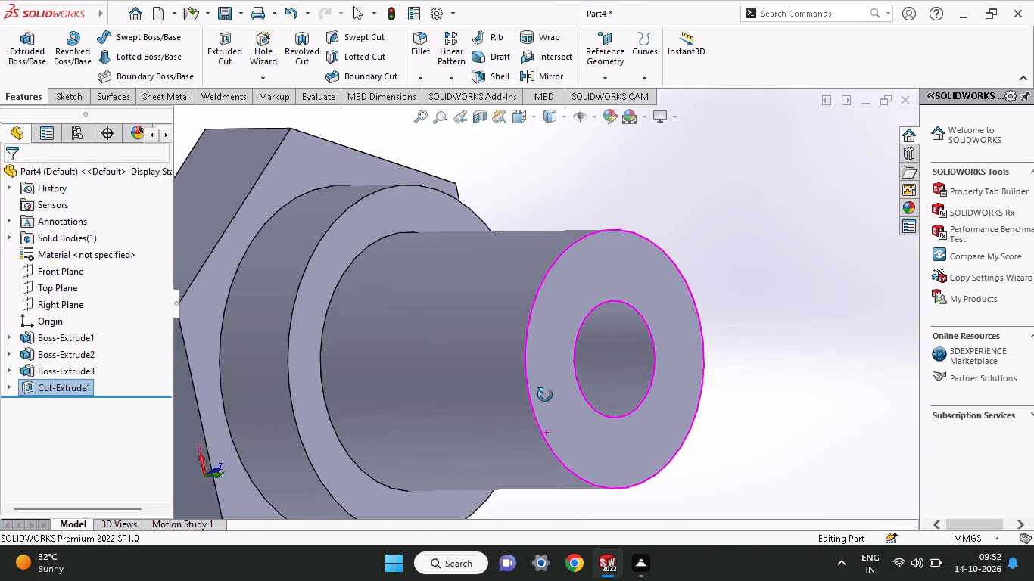
# Inspect the hexagonal-headed part from several angles, checking the blind hole in the shank's end face, the collar and the head.
pyautogui.moveTo(545, 395); pyautogui.dragTo(610, 409, button='middle')
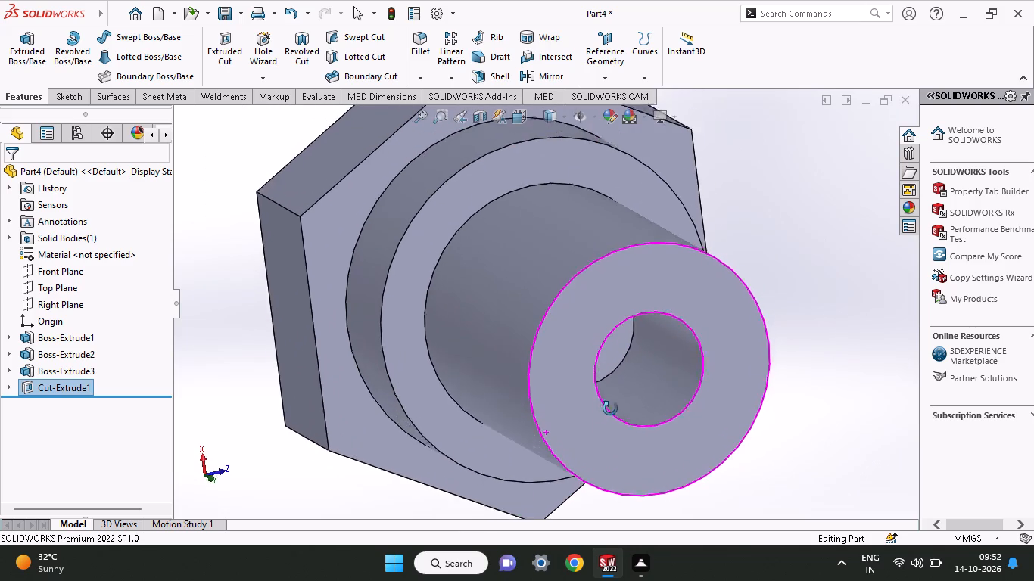
pyautogui.moveTo(610, 409); pyautogui.dragTo(809, 279, button='middle')
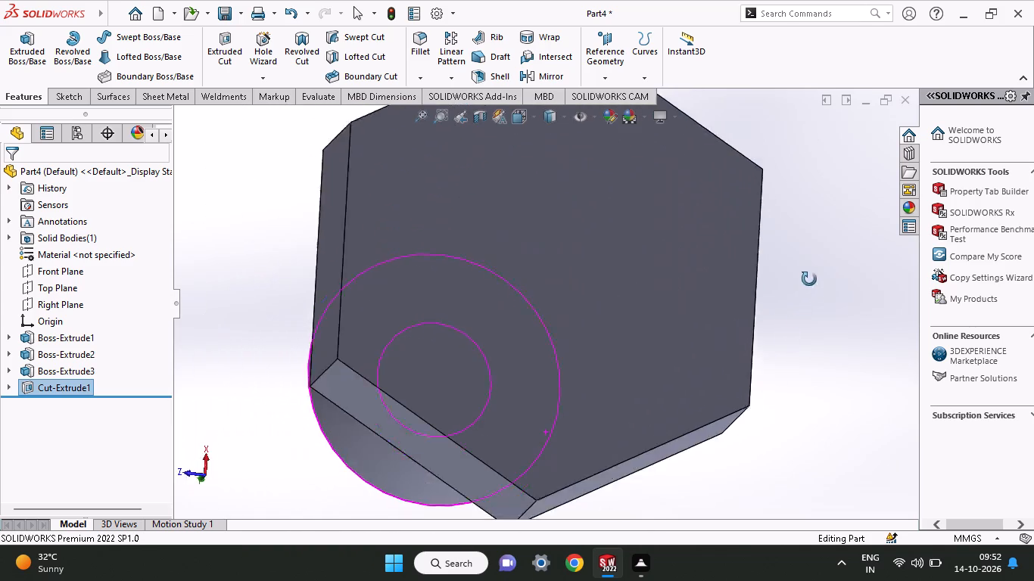
pyautogui.moveTo(809, 279); pyautogui.dragTo(875, 285, button='middle')
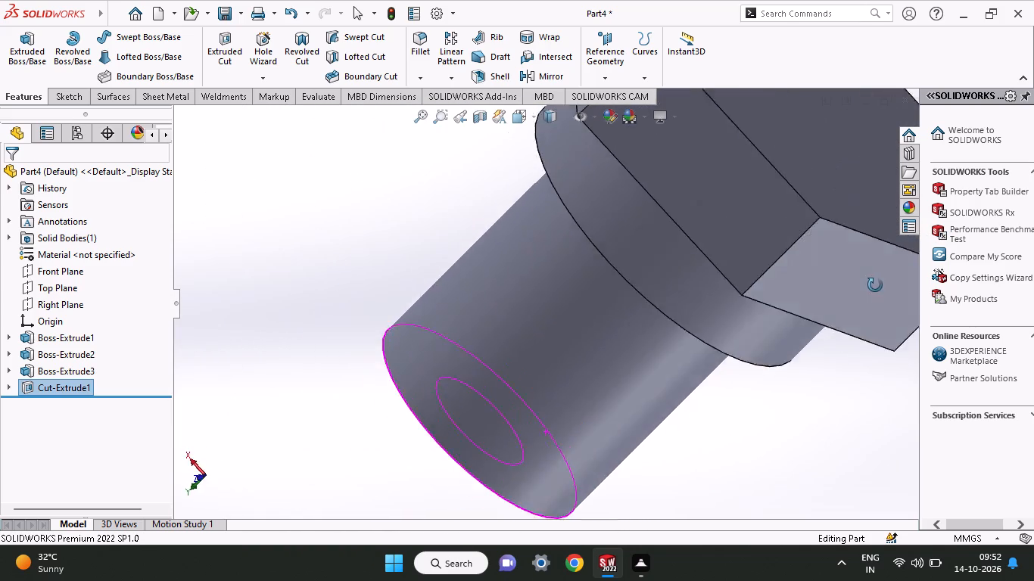
pyautogui.moveTo(875, 285); pyautogui.dragTo(825, 356, button='middle')
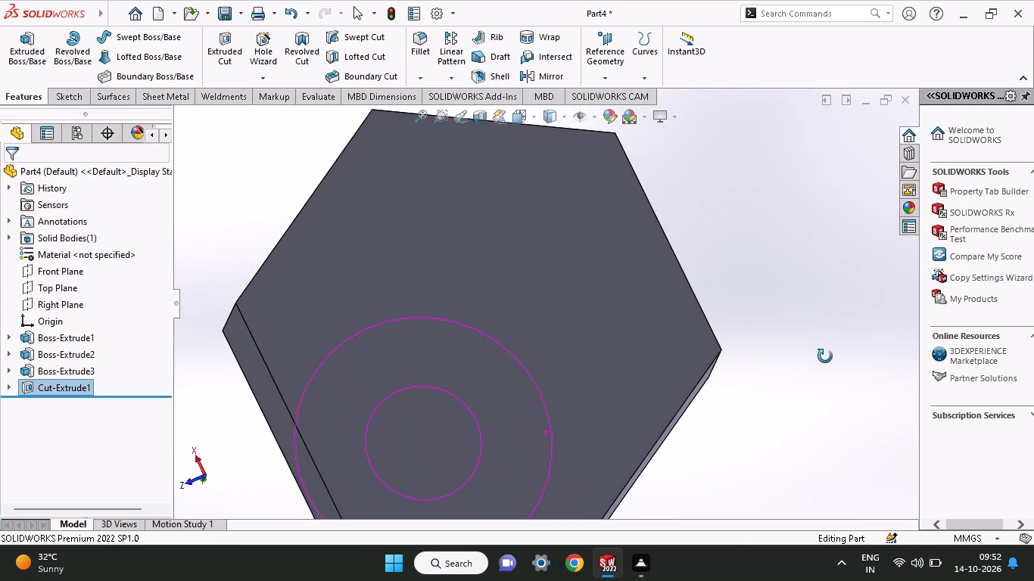
pyautogui.moveTo(825, 356); pyautogui.dragTo(878, 94, button='middle')
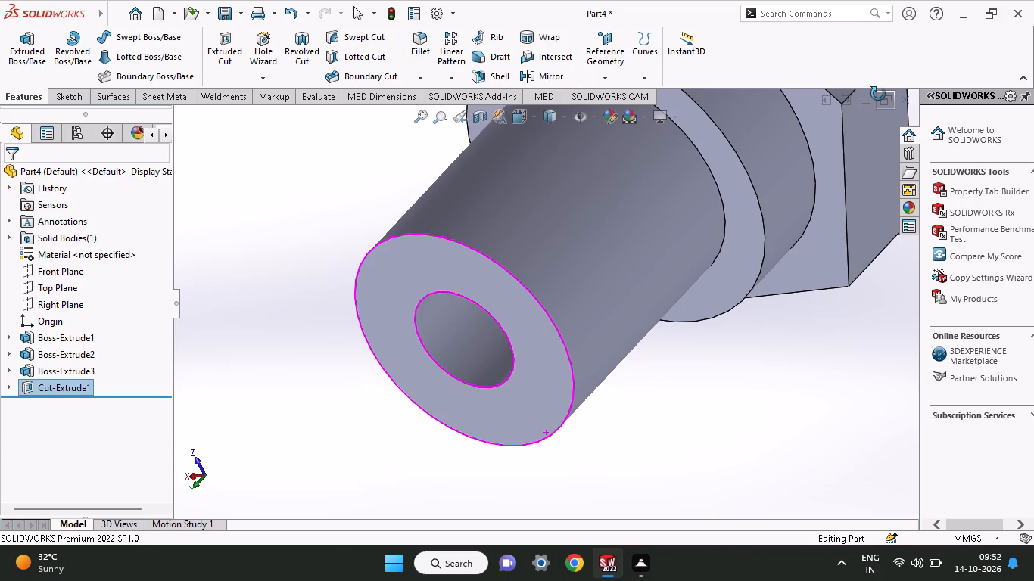
pyautogui.moveTo(878, 94); pyautogui.dragTo(886, 70, button='middle')
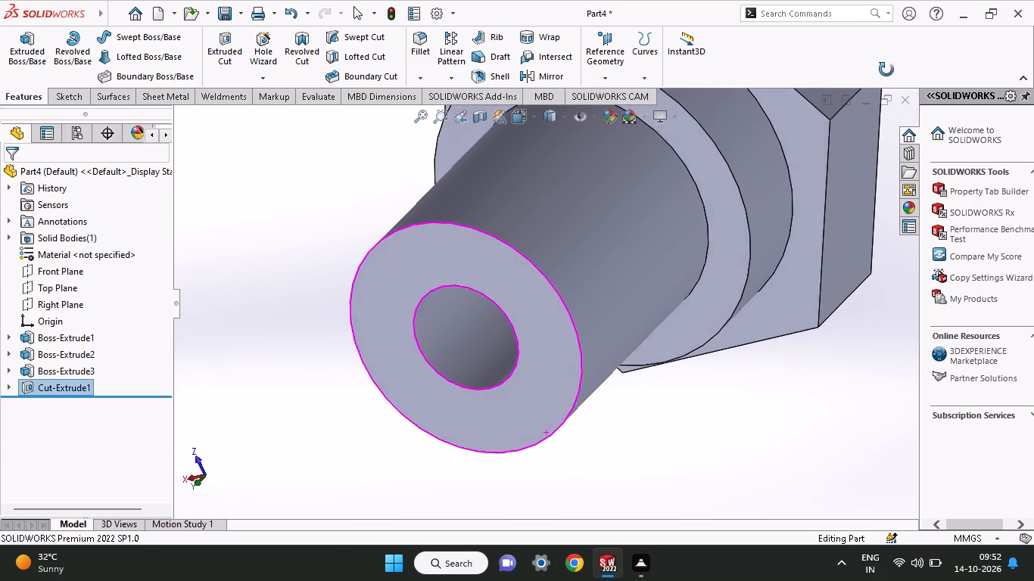
pyautogui.moveTo(886, 70); pyautogui.dragTo(891, 58, button='middle')
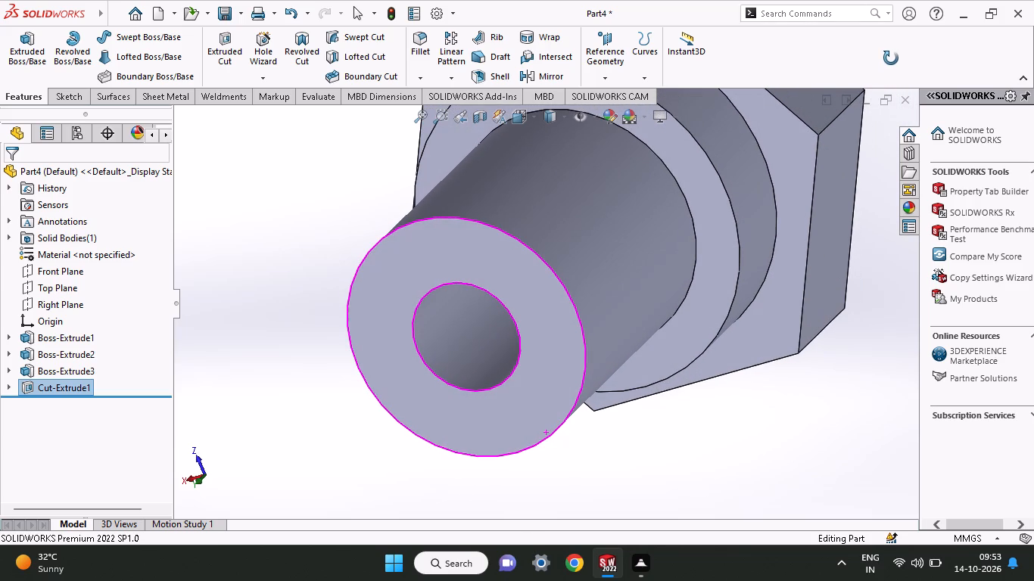
pyautogui.moveTo(891, 58); pyautogui.dragTo(796, 282, button='middle')
pyautogui.scroll(1, 802, 254)
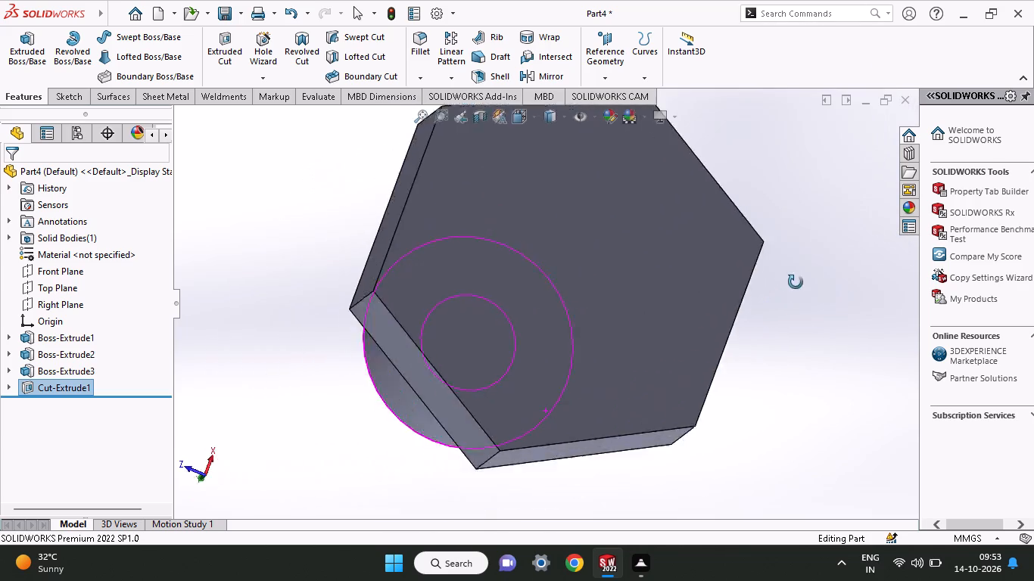
pyautogui.moveTo(796, 282); pyautogui.dragTo(827, 251, button='middle')
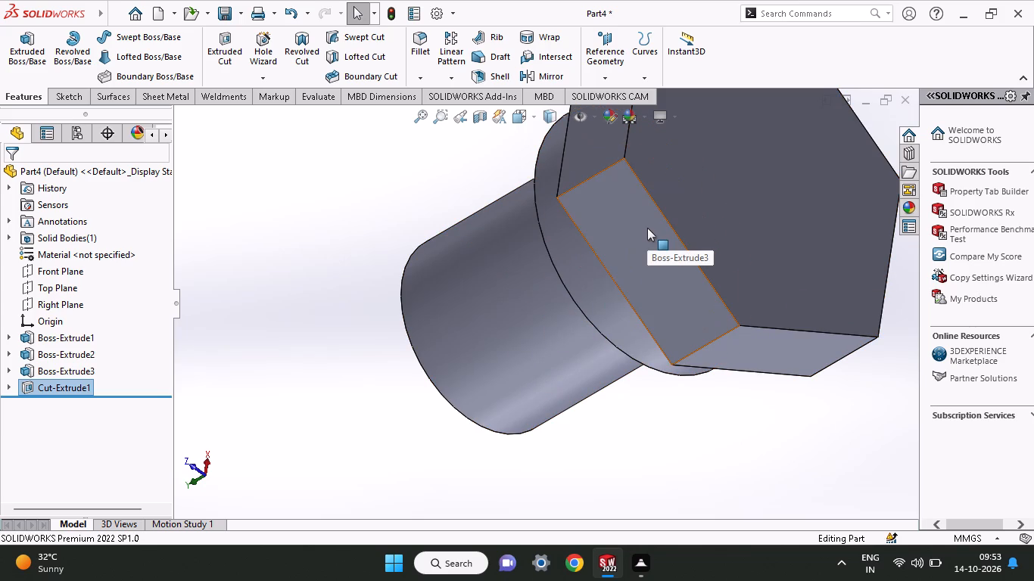
pyautogui.moveTo(627, 414); pyautogui.dragTo(633, 396, button='middle')
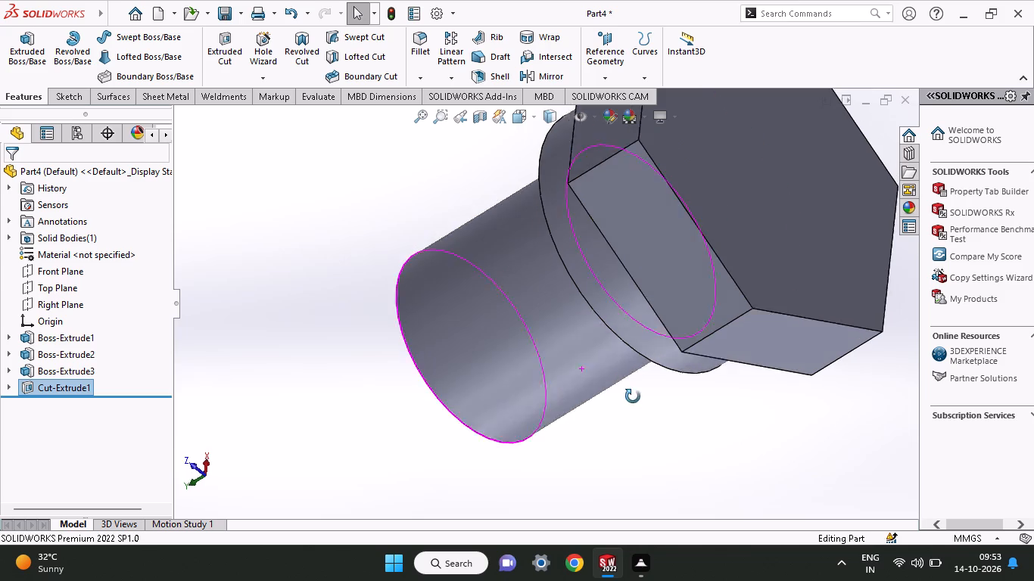
pyautogui.moveTo(633, 396); pyautogui.dragTo(733, 458, button='middle')
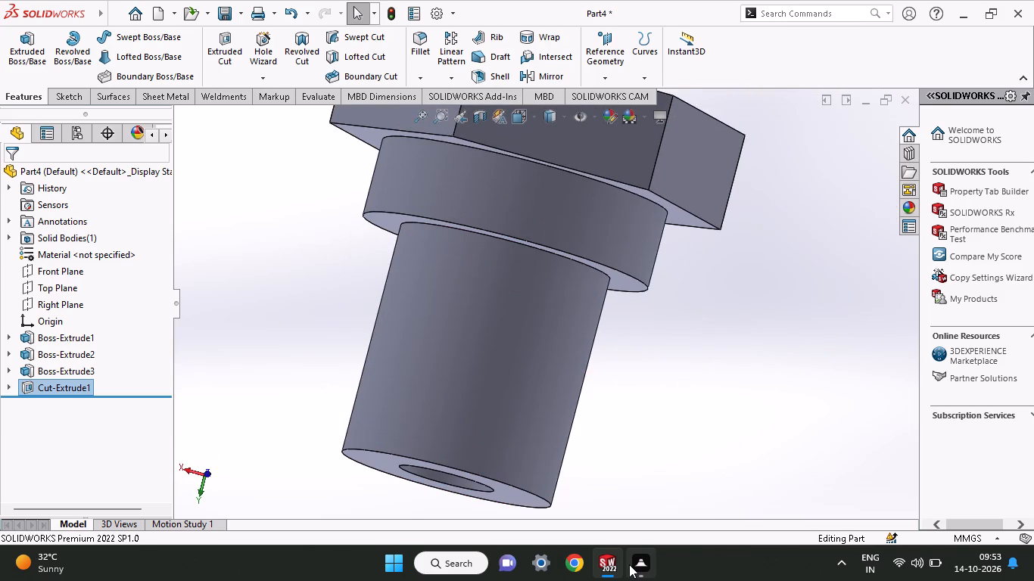
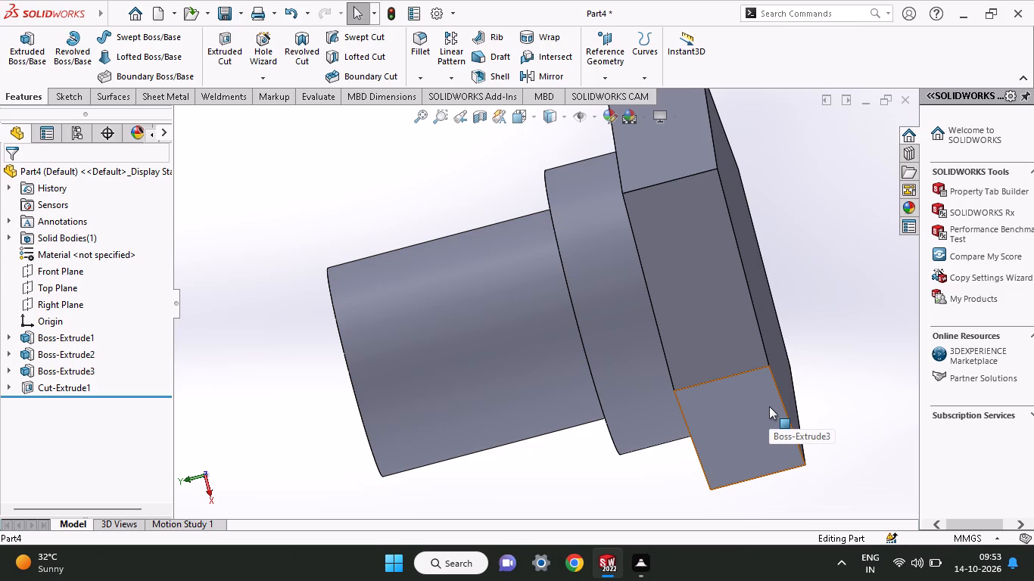
# Fillet the outer circular edge of the shank's end face with a 0.5 mm radius.
pyautogui.moveTo(247, 370); pyautogui.dragTo(310, 387, button='middle')
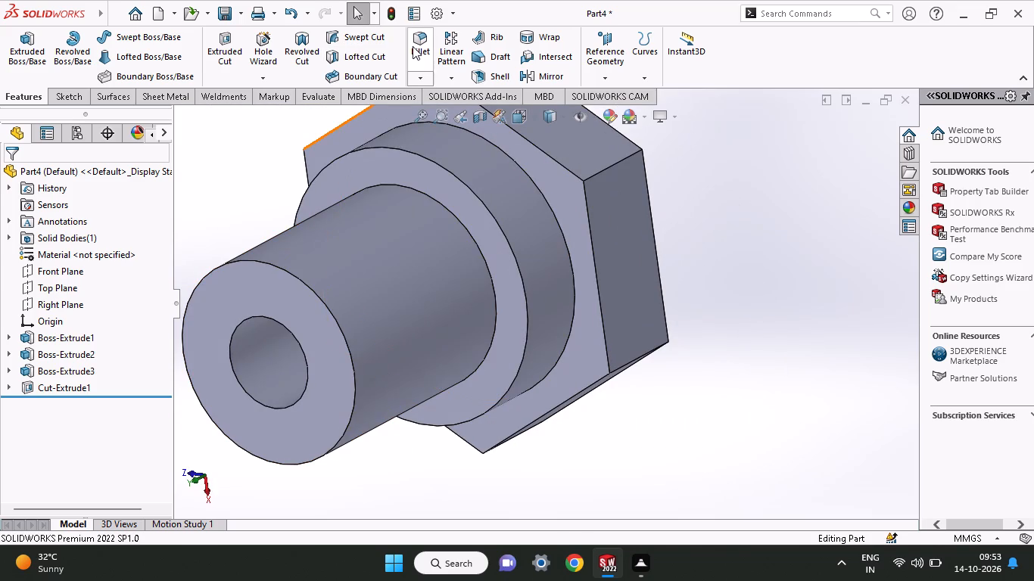
pyautogui.click(413, 46)
pyautogui.click(329, 314)
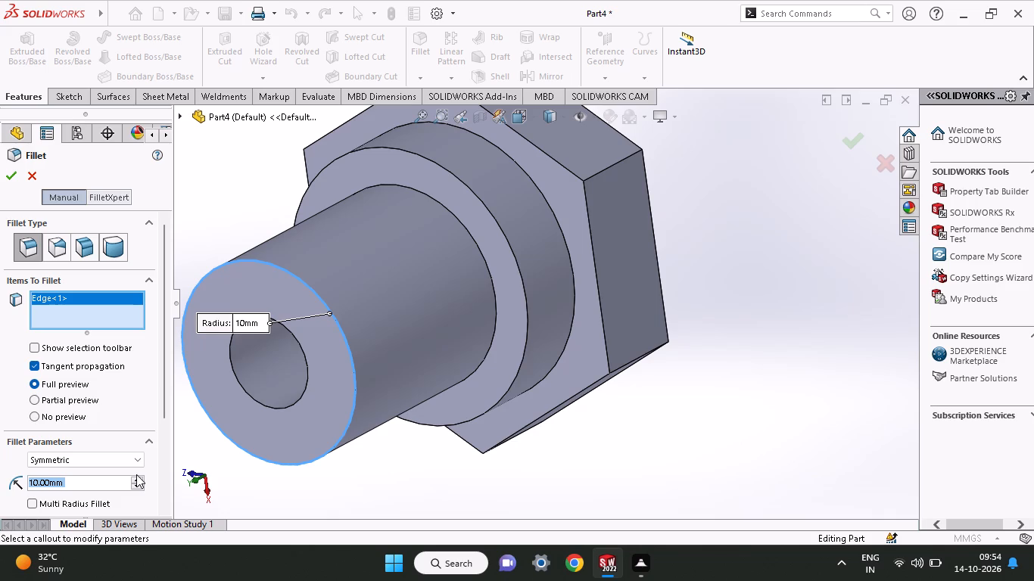
pyautogui.write('0.5')
pyautogui.press('Return')
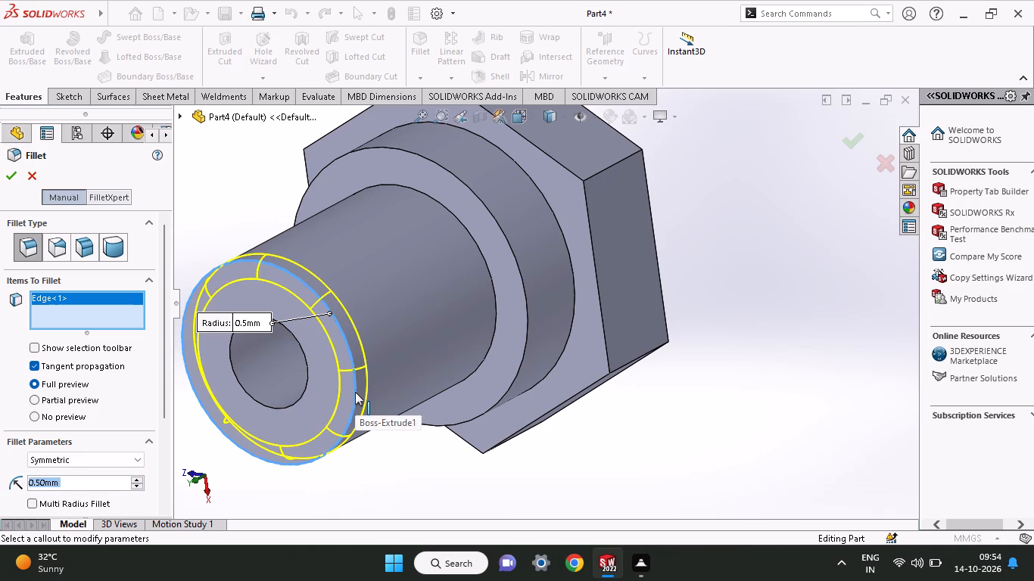
pyautogui.click(7, 176)
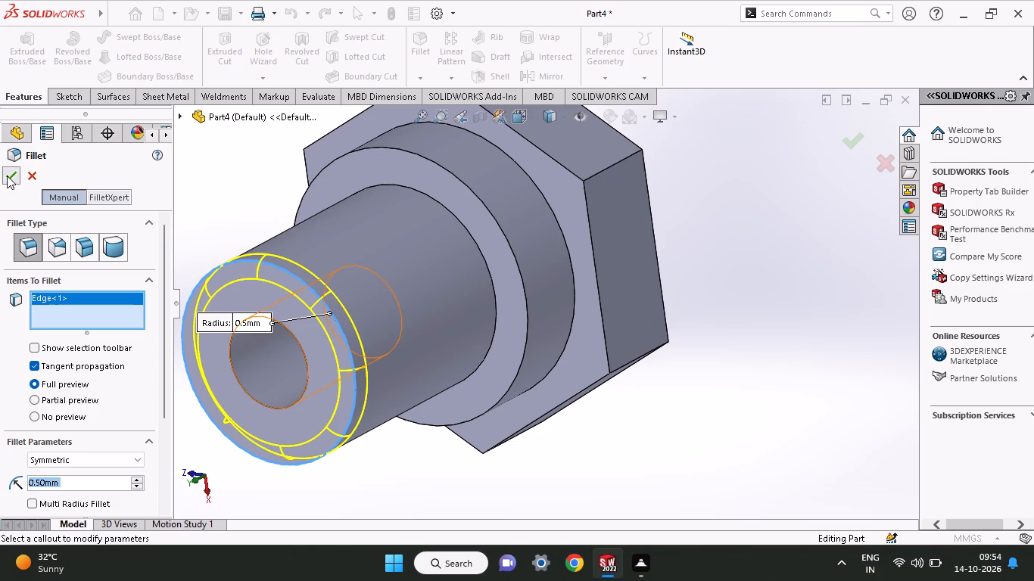
# Inspect the part from several angles, checking the rounded shank end, the collar and the hexagonal head's outer face and sides.
pyautogui.moveTo(386, 429); pyautogui.dragTo(385, 402, button='middle')
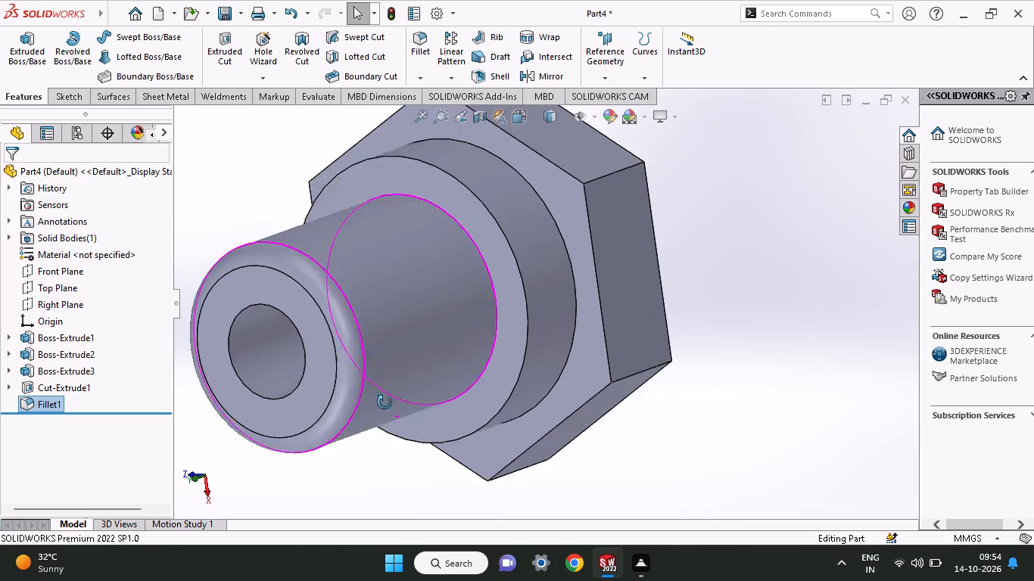
pyautogui.moveTo(385, 402); pyautogui.dragTo(285, 511, button='middle')
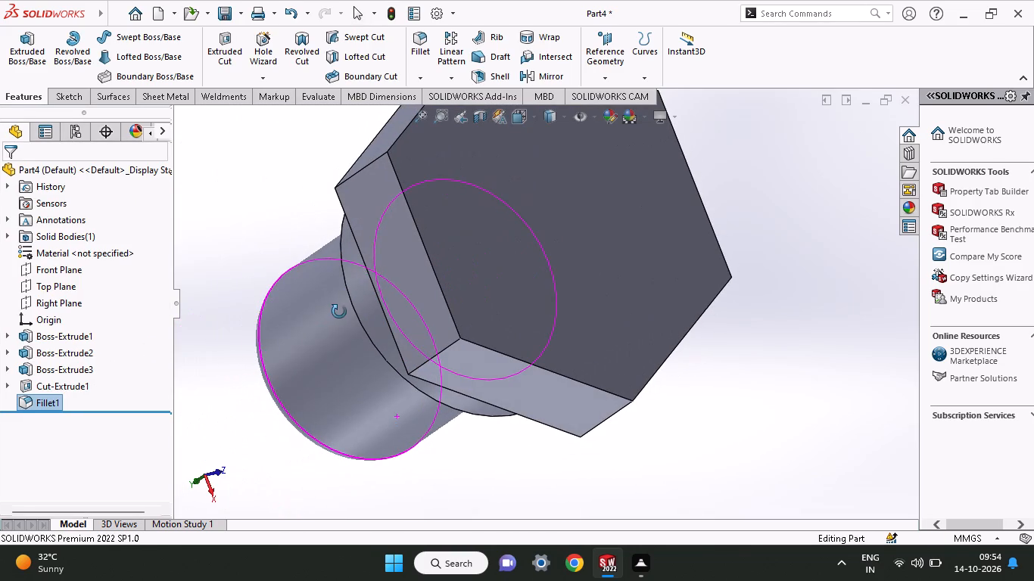
pyautogui.moveTo(339, 312); pyautogui.dragTo(353, 397, button='middle')
pyautogui.moveTo(459, 373); pyautogui.dragTo(491, 326, button='middle')
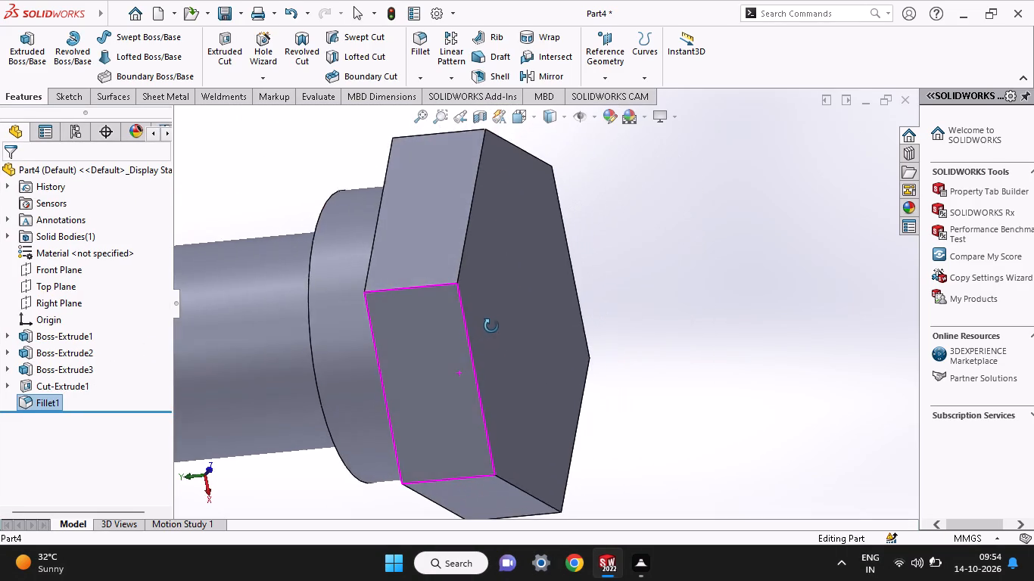
pyautogui.moveTo(491, 326); pyautogui.dragTo(429, 280, button='middle')
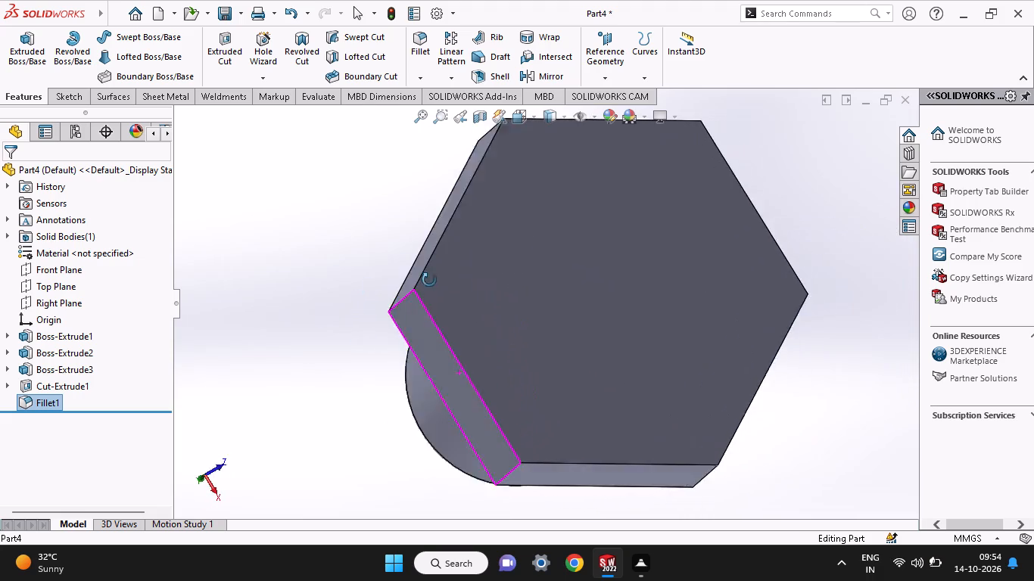
pyautogui.moveTo(429, 280); pyautogui.dragTo(465, 259, button='middle')
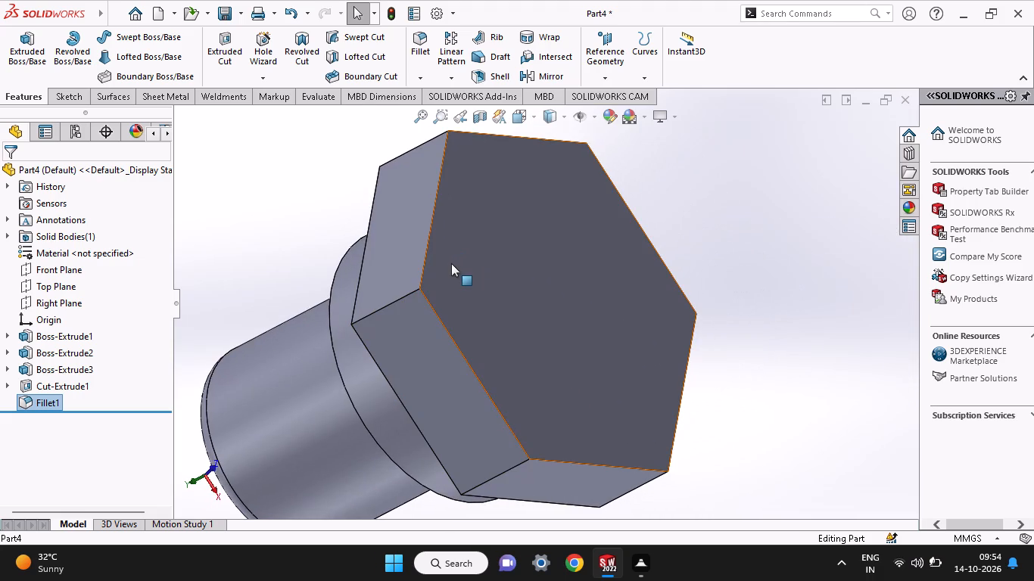
pyautogui.scroll(-1, 451, 263)
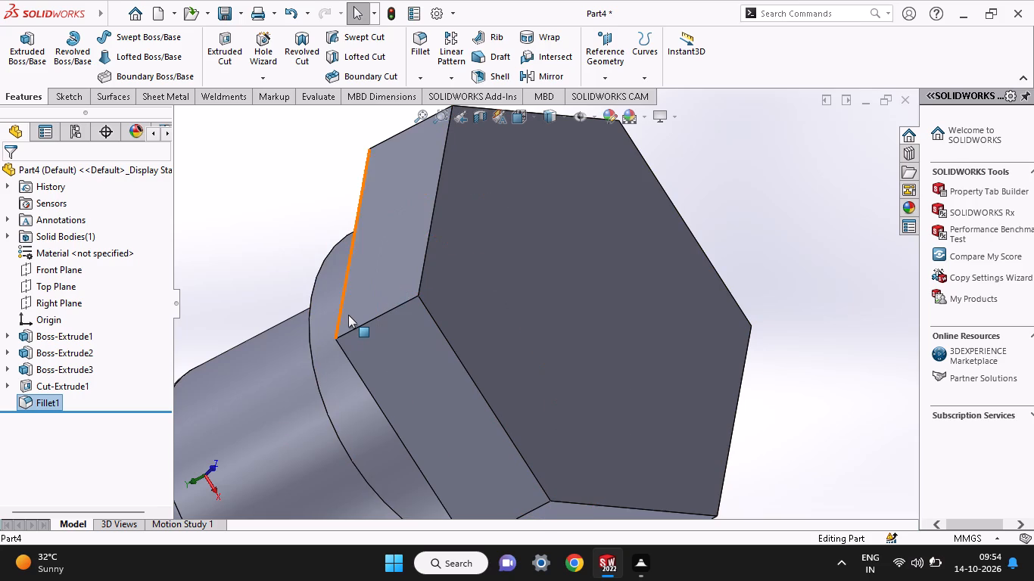
pyautogui.scroll(1, 348, 315)
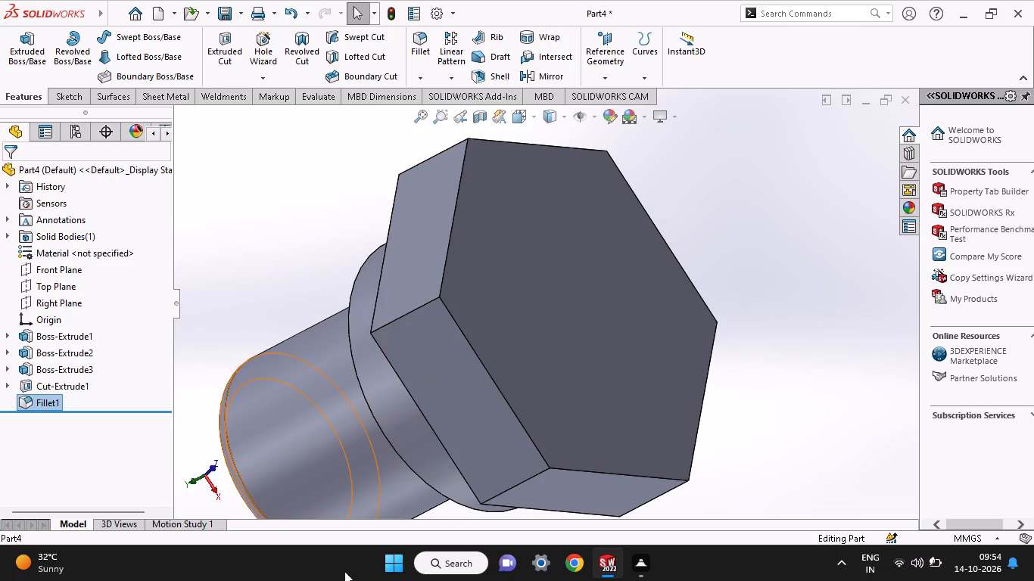
pyautogui.moveTo(513, 299); pyautogui.dragTo(556, 266, button='middle')
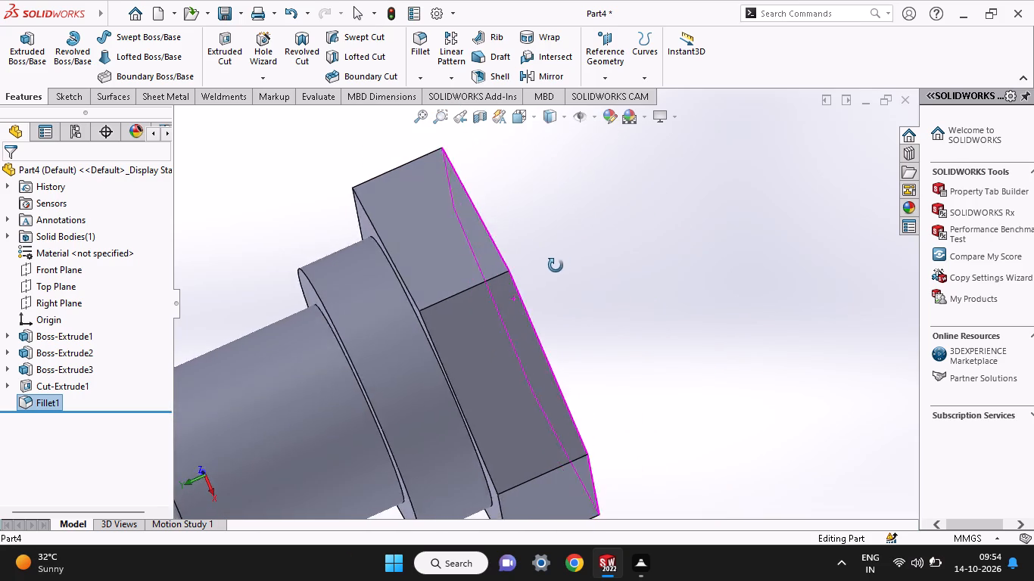
pyautogui.moveTo(556, 266); pyautogui.dragTo(520, 313, button='middle')
pyautogui.click(262, 248)
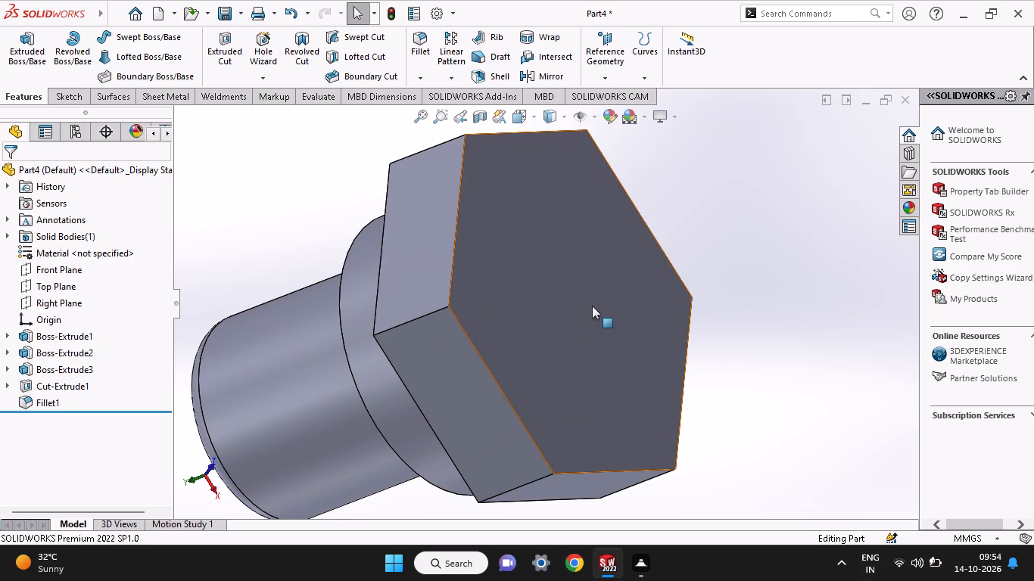
pyautogui.moveTo(496, 165); pyautogui.dragTo(577, 340, button='middle')
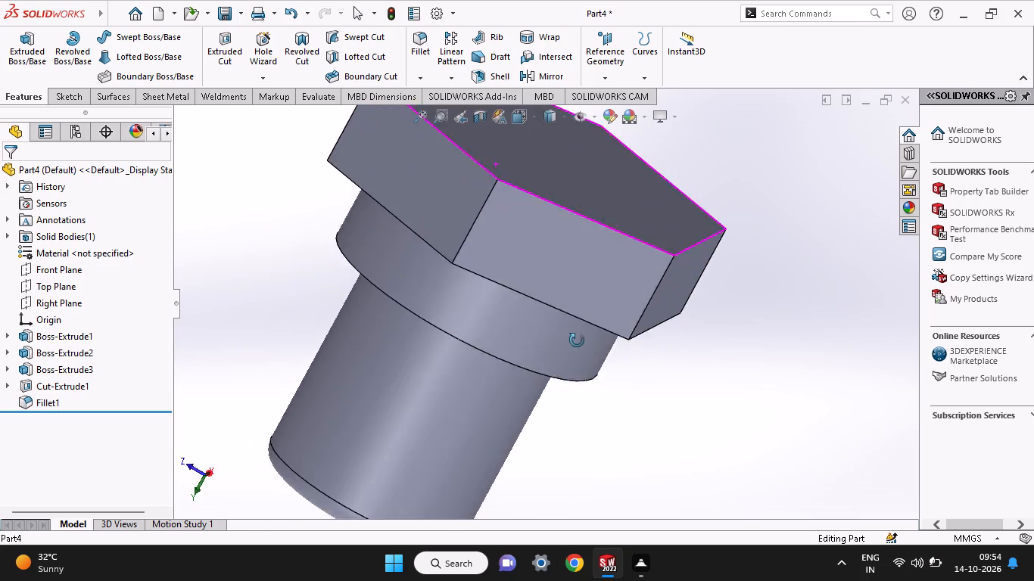
pyautogui.moveTo(577, 340); pyautogui.dragTo(590, 175, button='middle')
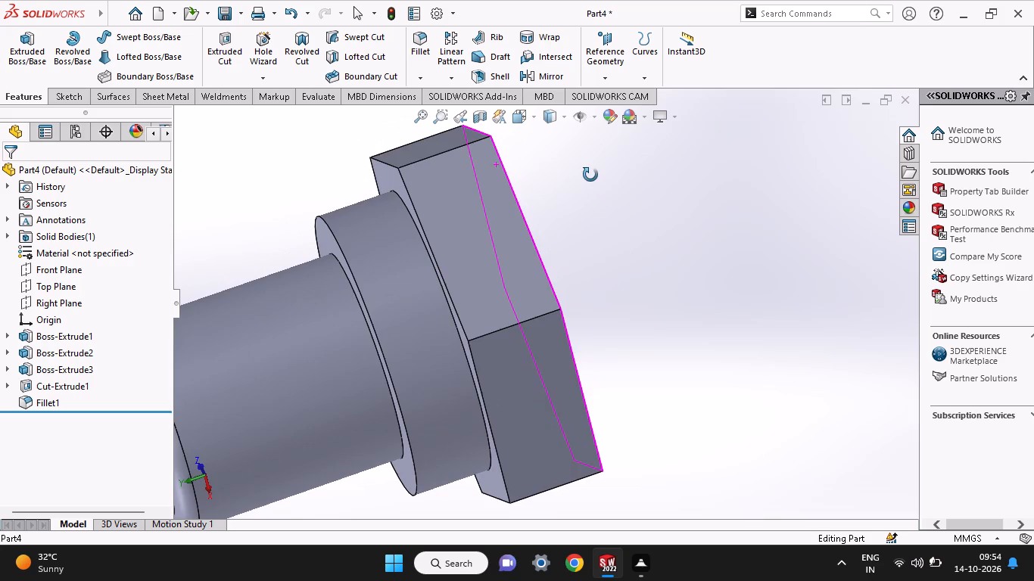
pyautogui.moveTo(590, 175); pyautogui.dragTo(491, 231, button='middle')
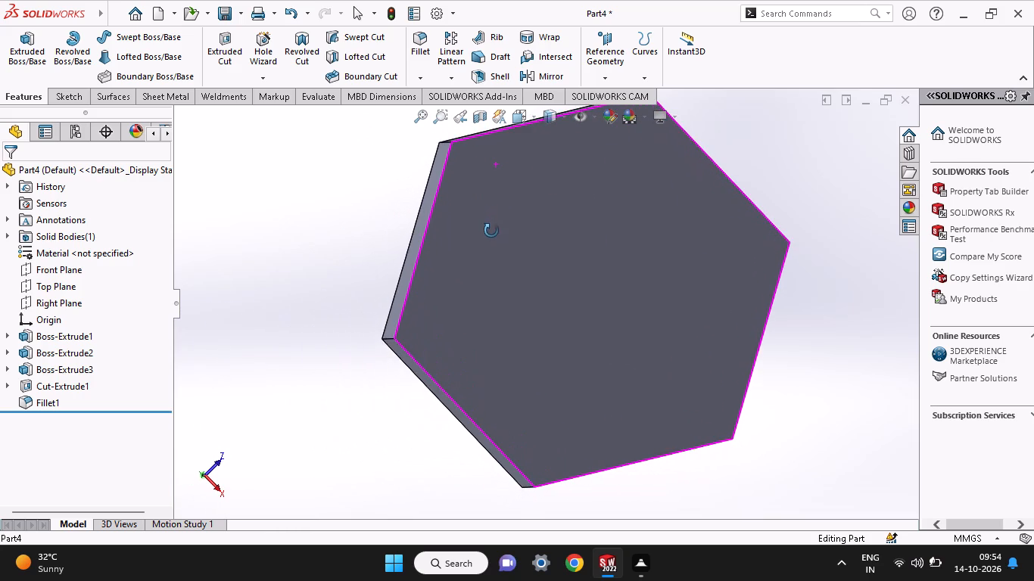
pyautogui.moveTo(491, 231); pyautogui.dragTo(543, 204, button='middle')
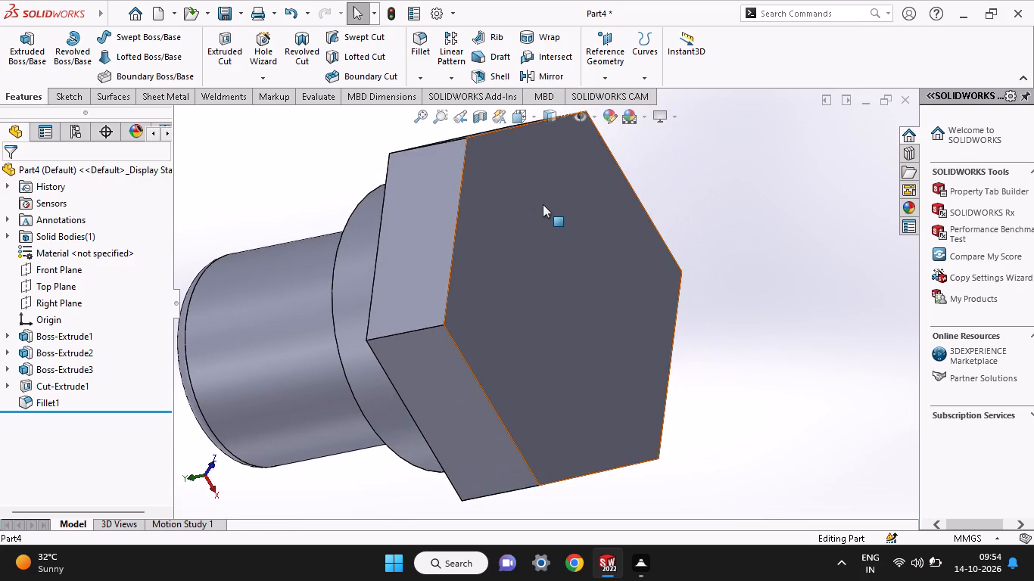
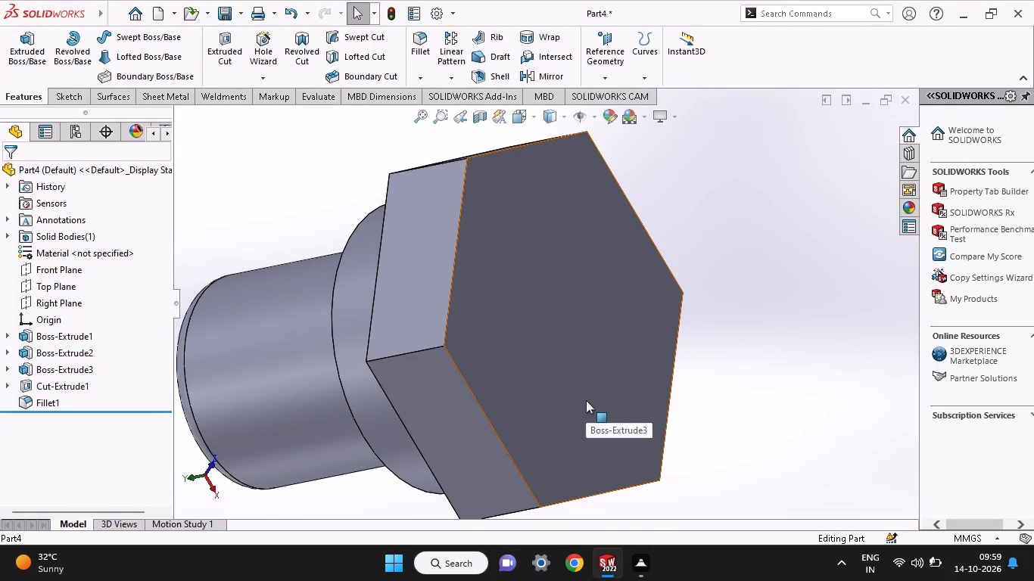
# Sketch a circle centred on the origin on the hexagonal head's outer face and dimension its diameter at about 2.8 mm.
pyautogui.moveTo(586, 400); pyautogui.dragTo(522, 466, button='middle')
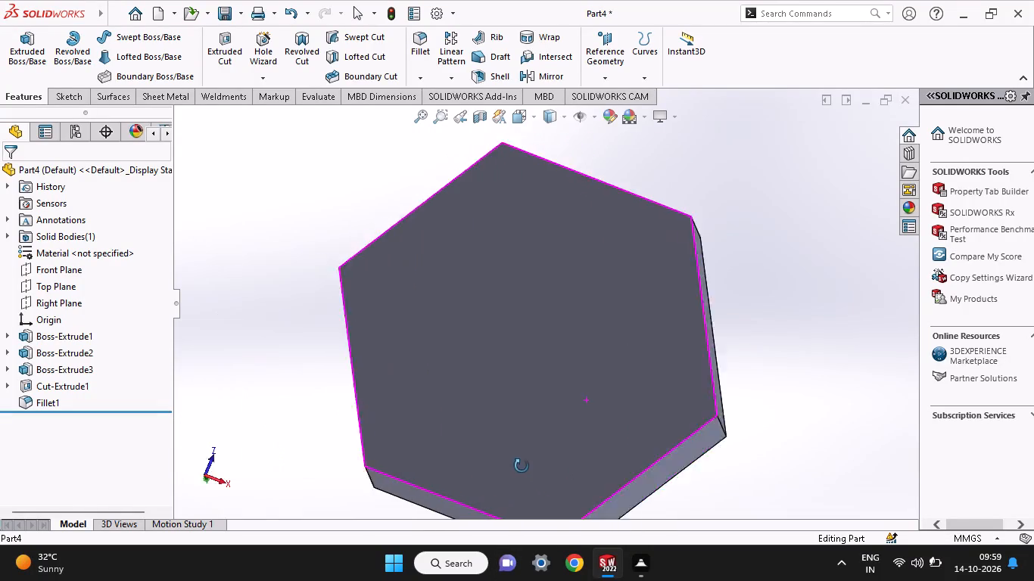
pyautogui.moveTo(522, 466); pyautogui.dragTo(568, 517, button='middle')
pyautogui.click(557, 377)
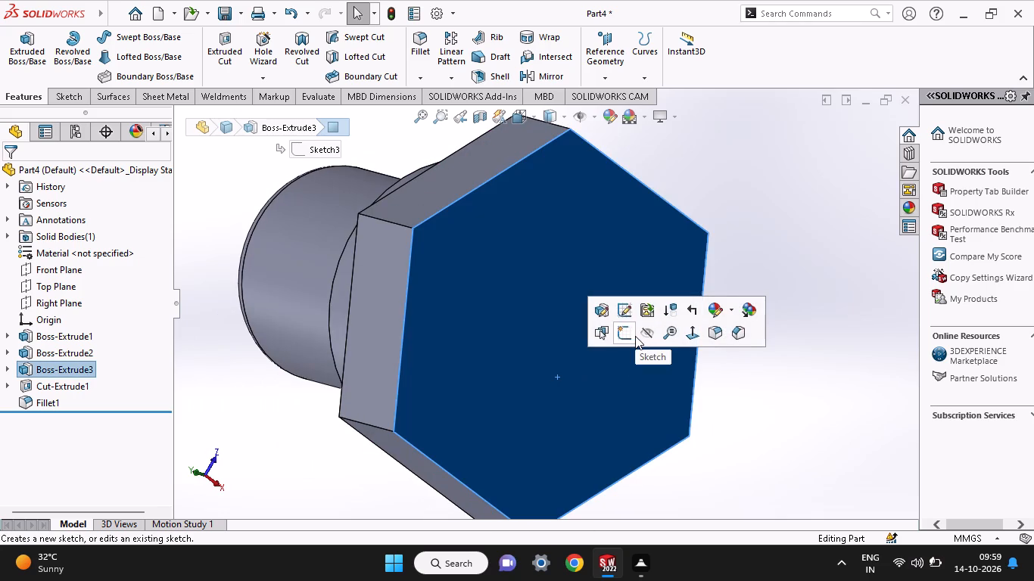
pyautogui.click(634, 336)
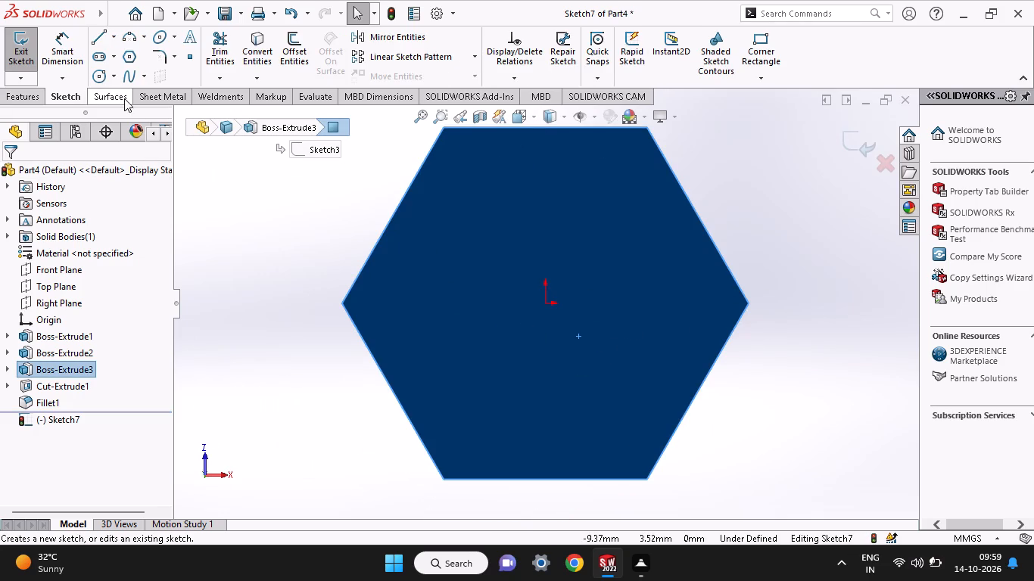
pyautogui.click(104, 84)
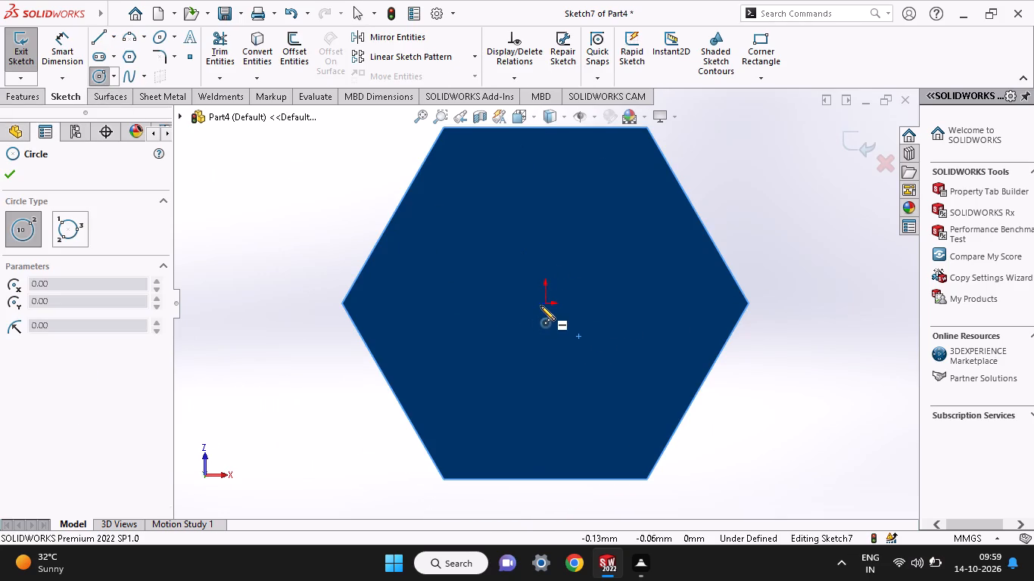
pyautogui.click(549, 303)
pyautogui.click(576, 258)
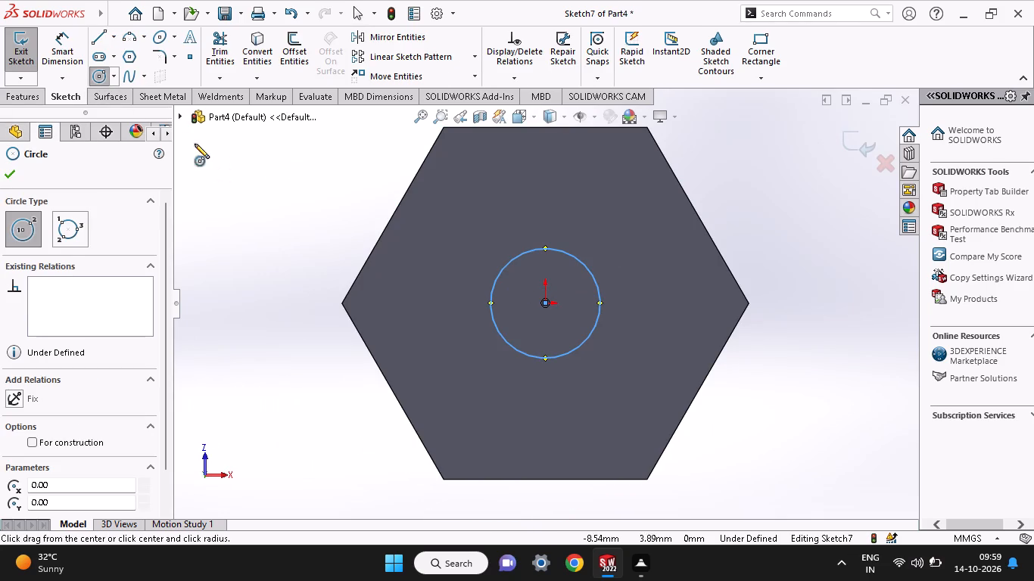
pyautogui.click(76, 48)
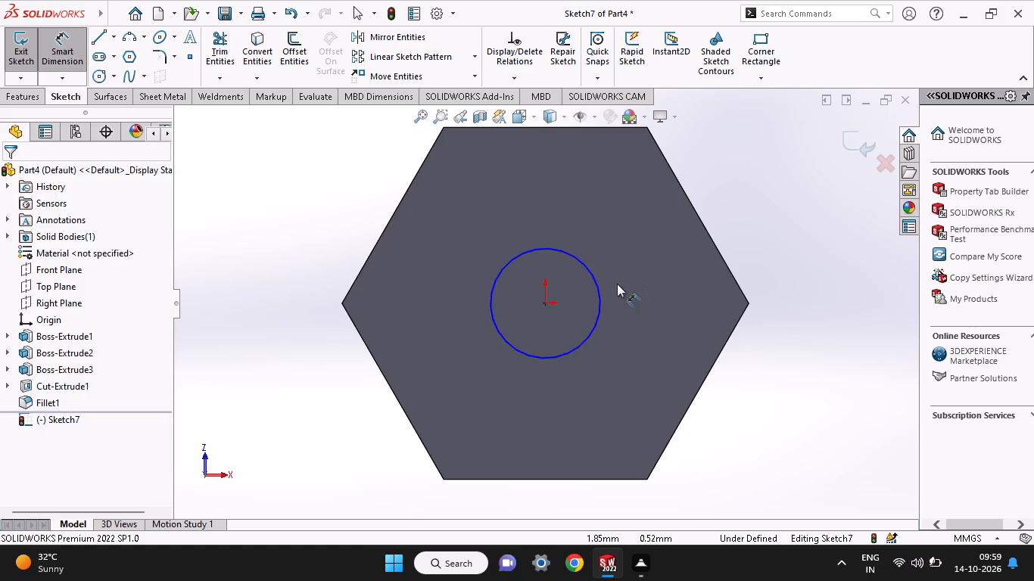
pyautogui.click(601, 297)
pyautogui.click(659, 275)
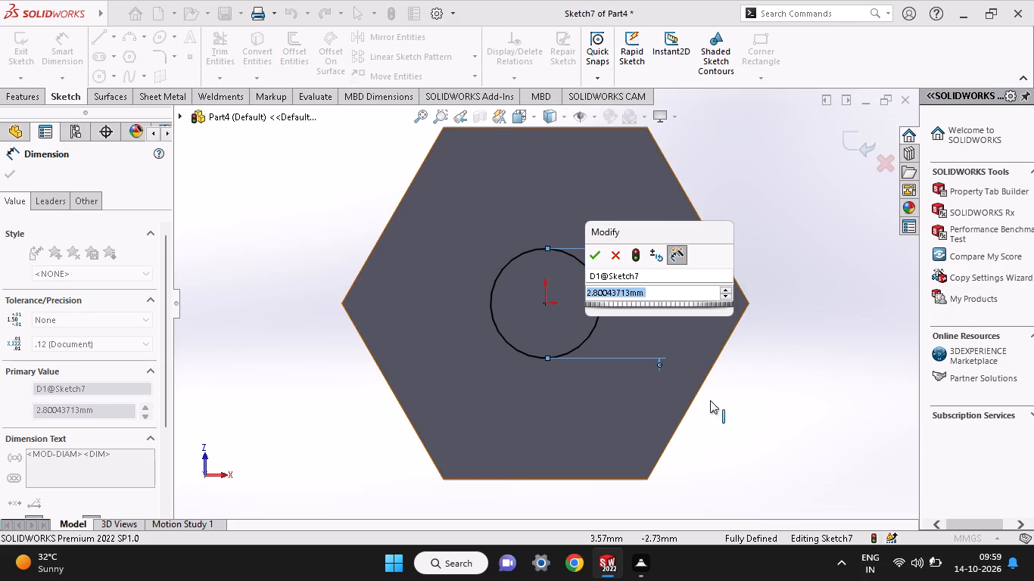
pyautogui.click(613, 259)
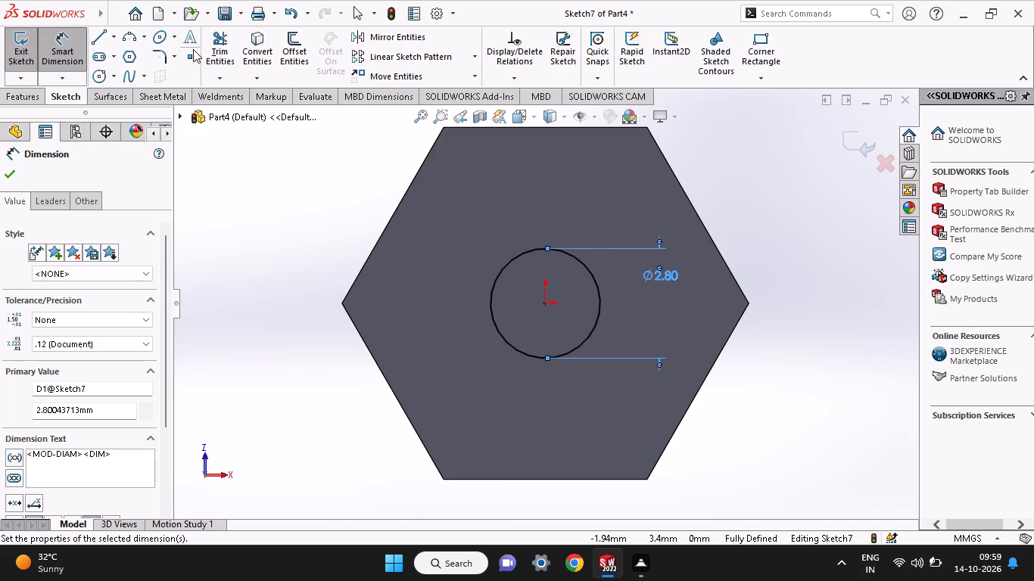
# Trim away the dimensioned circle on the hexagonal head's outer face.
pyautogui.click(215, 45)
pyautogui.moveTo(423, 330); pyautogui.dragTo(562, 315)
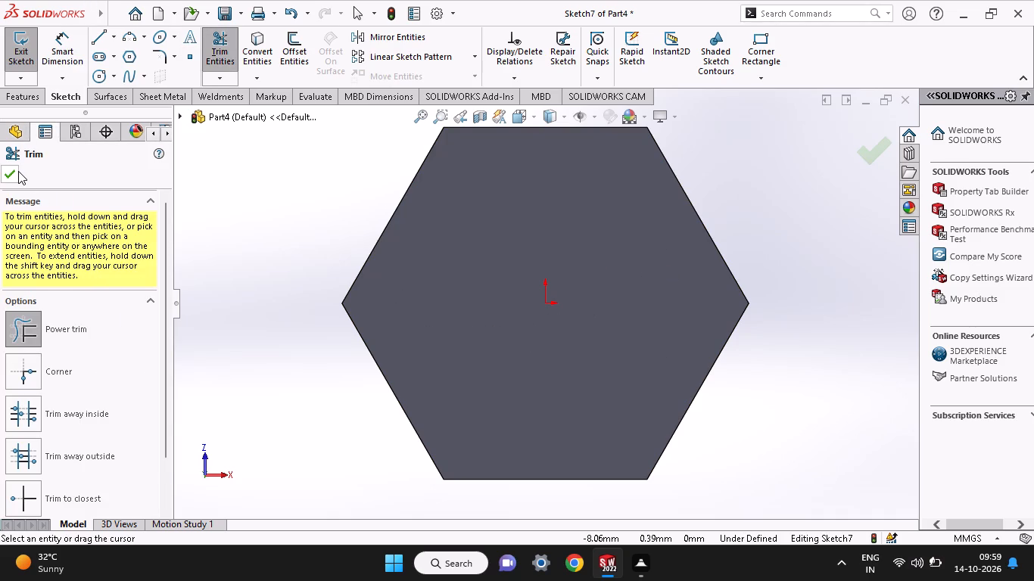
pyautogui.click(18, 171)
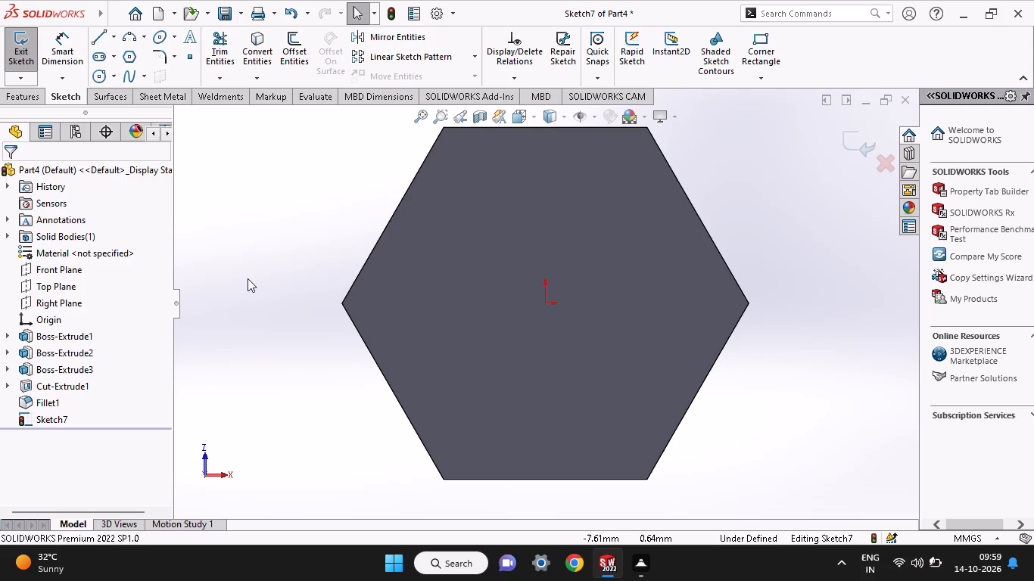
# Leave the empty sketch on the head's face and open a new sketch on the Right Plane.
pyautogui.moveTo(248, 278); pyautogui.dragTo(332, 266, button='middle')
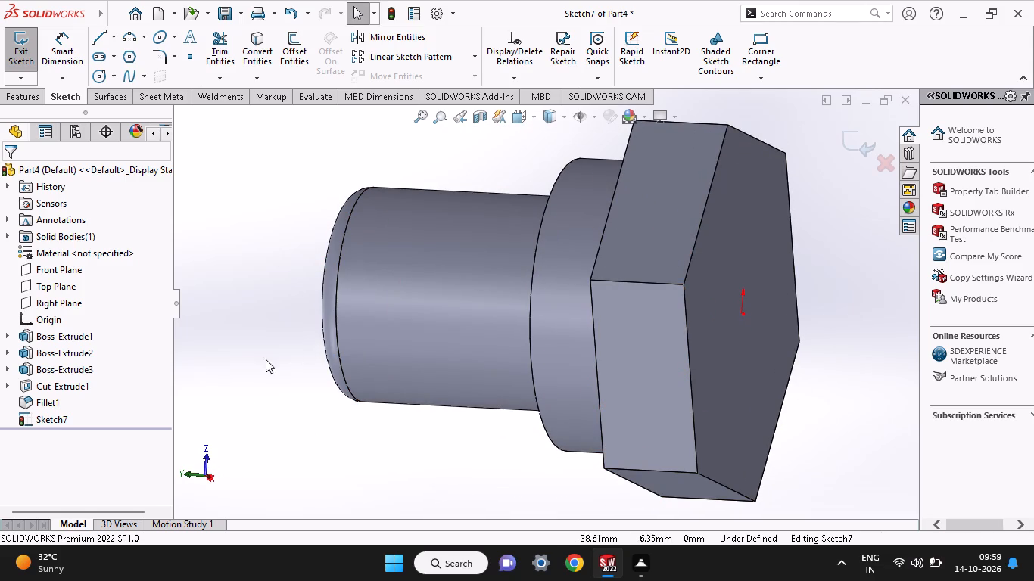
pyautogui.click(56, 303)
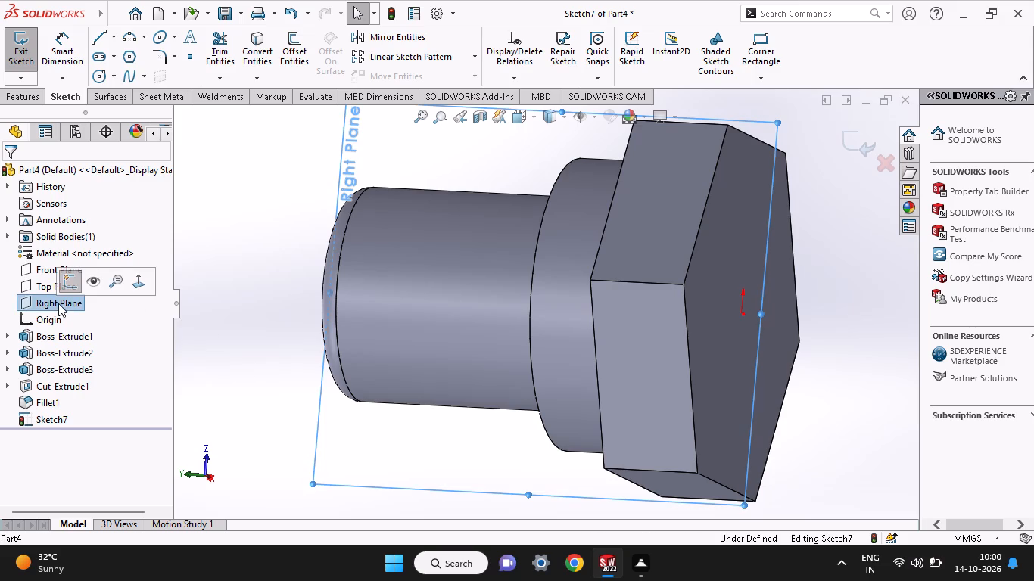
pyautogui.click(74, 287)
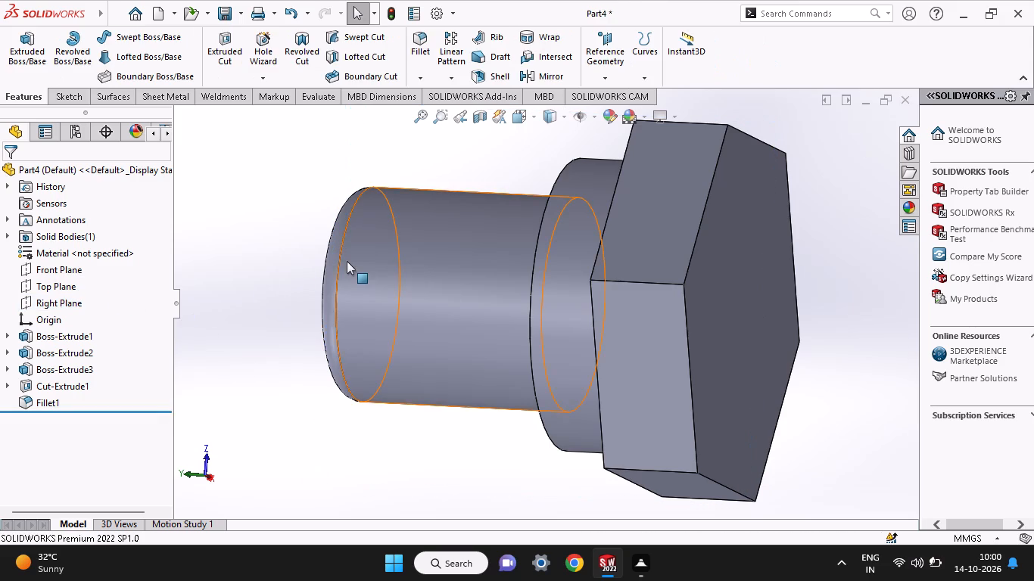
pyautogui.click(51, 295)
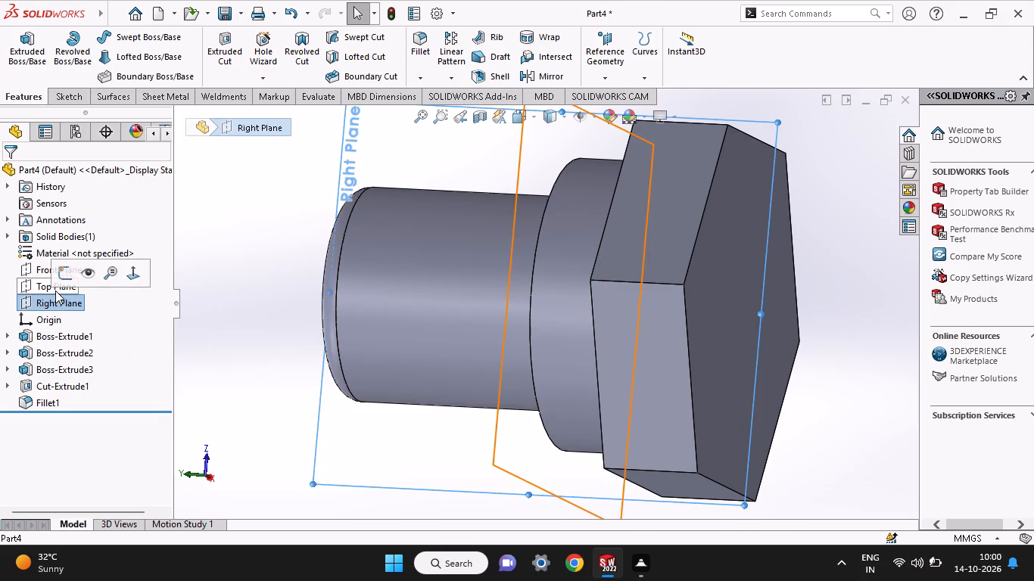
pyautogui.click(61, 278)
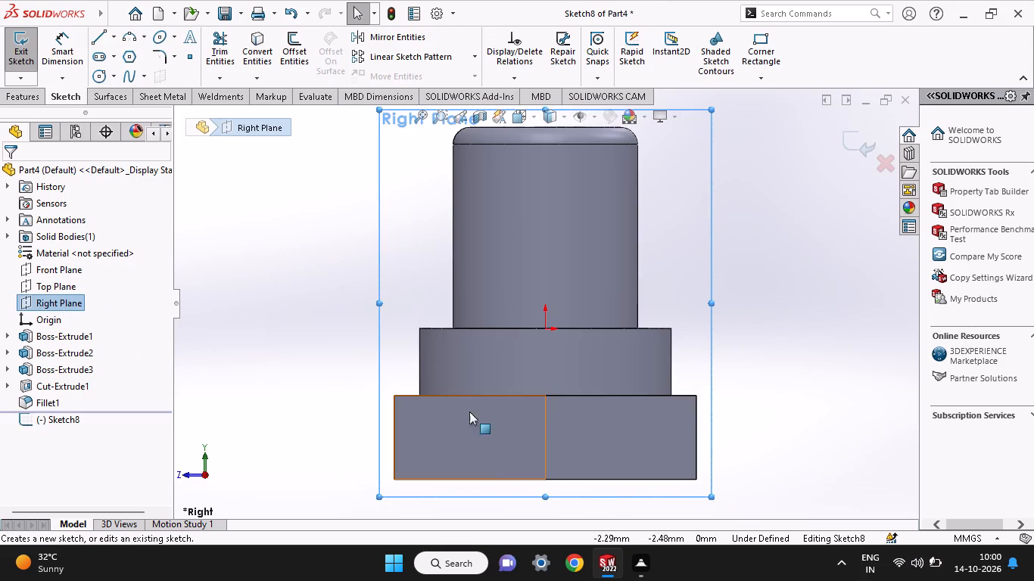
pyautogui.keyDown('ctrl'); pyautogui.scroll(3, 472, 451); pyautogui.keyUp('ctrl')
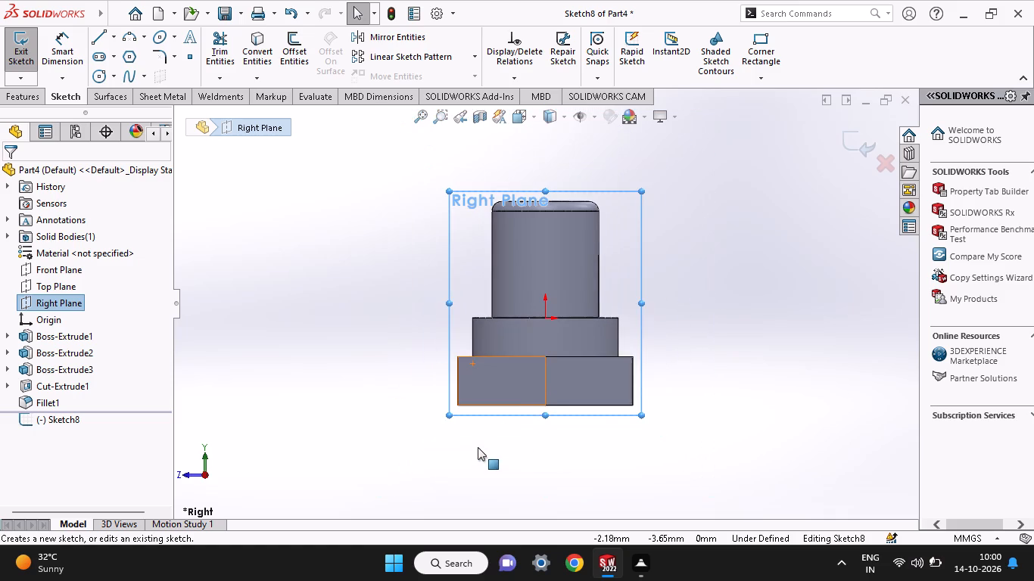
pyautogui.keyDown('ctrl'); pyautogui.scroll(-3, 550, 388); pyautogui.keyUp('ctrl')
pyautogui.keyDown('ctrl'); pyautogui.scroll(2, 550, 388); pyautogui.keyUp('ctrl')
pyautogui.keyDown('ctrl'); pyautogui.scroll(-2, 549, 389); pyautogui.keyUp('ctrl')
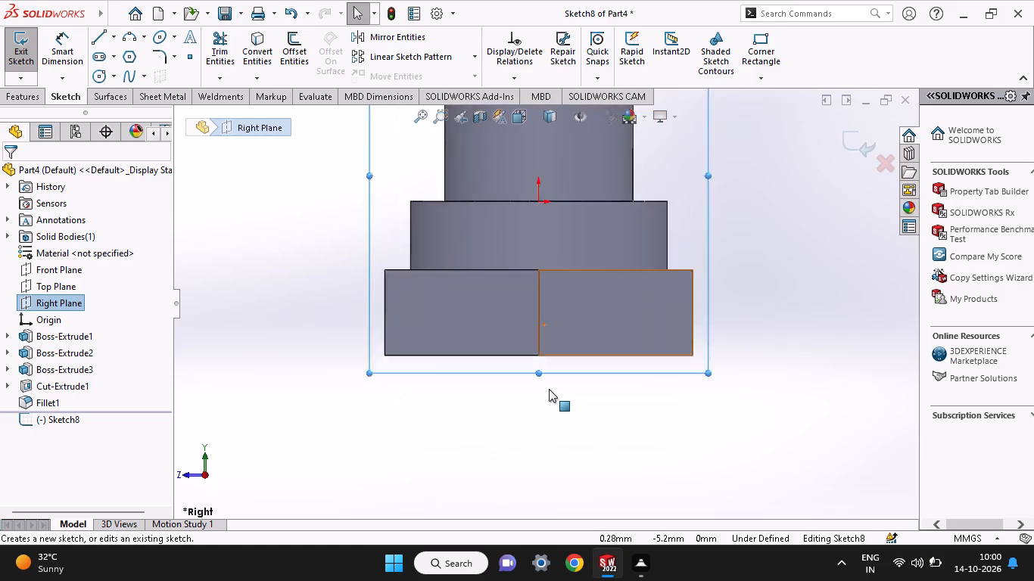
pyautogui.keyDown('ctrl'); pyautogui.scroll(-5, 549, 389); pyautogui.keyUp('ctrl')
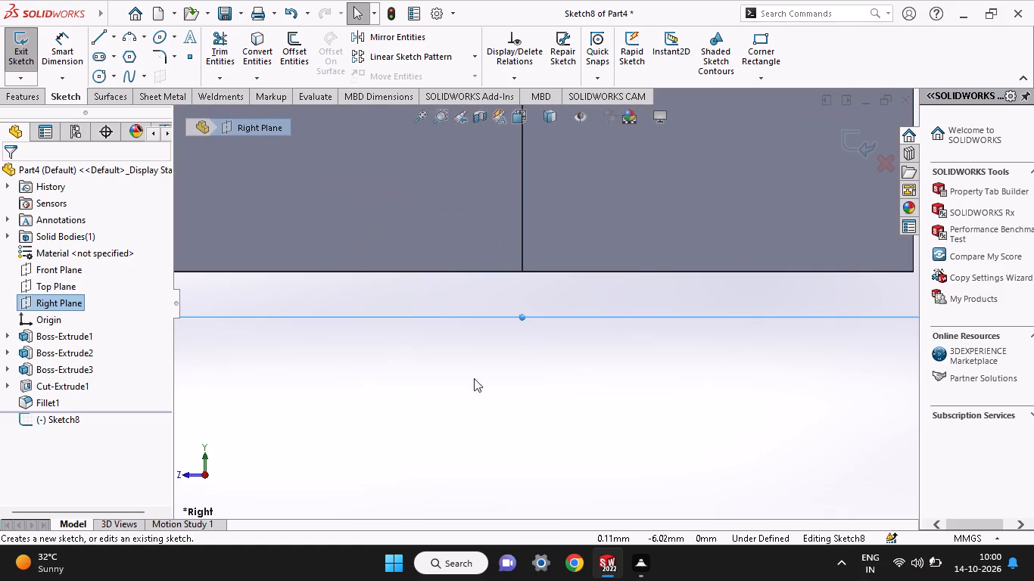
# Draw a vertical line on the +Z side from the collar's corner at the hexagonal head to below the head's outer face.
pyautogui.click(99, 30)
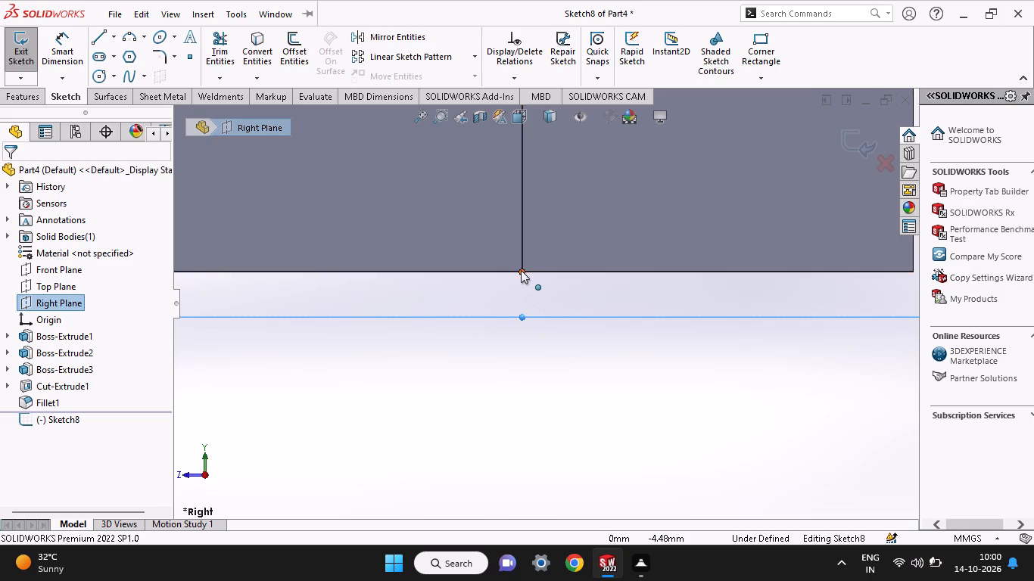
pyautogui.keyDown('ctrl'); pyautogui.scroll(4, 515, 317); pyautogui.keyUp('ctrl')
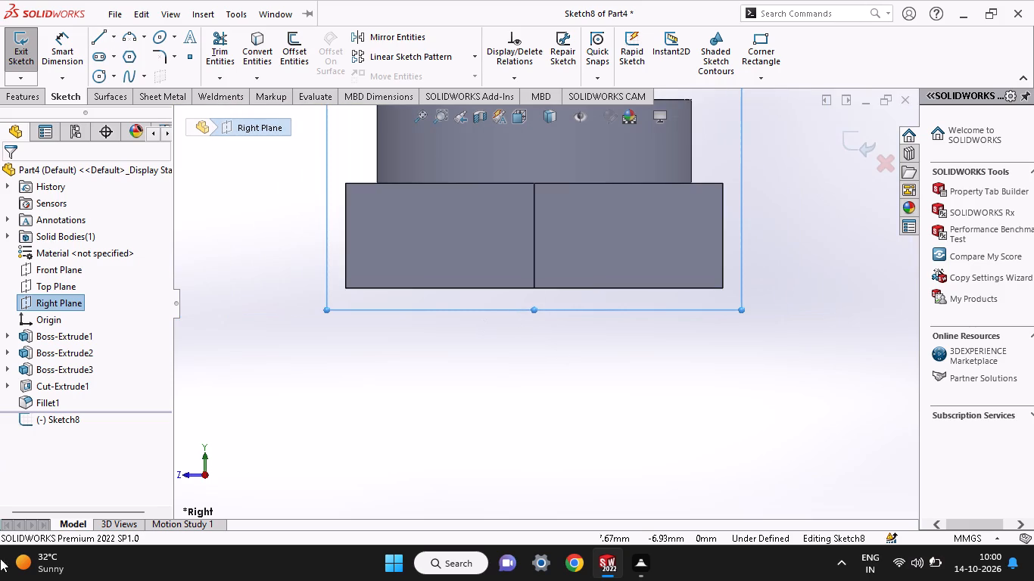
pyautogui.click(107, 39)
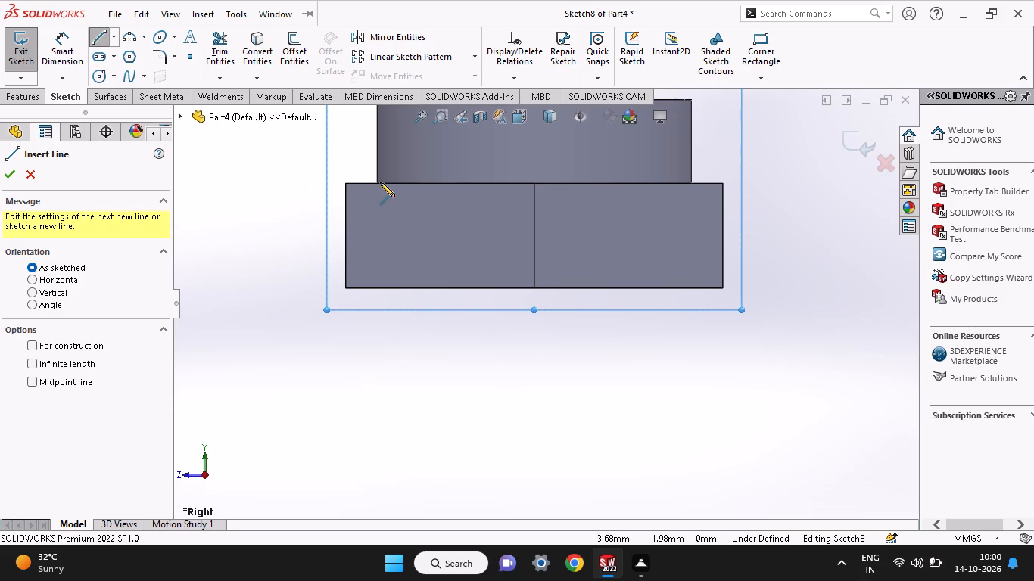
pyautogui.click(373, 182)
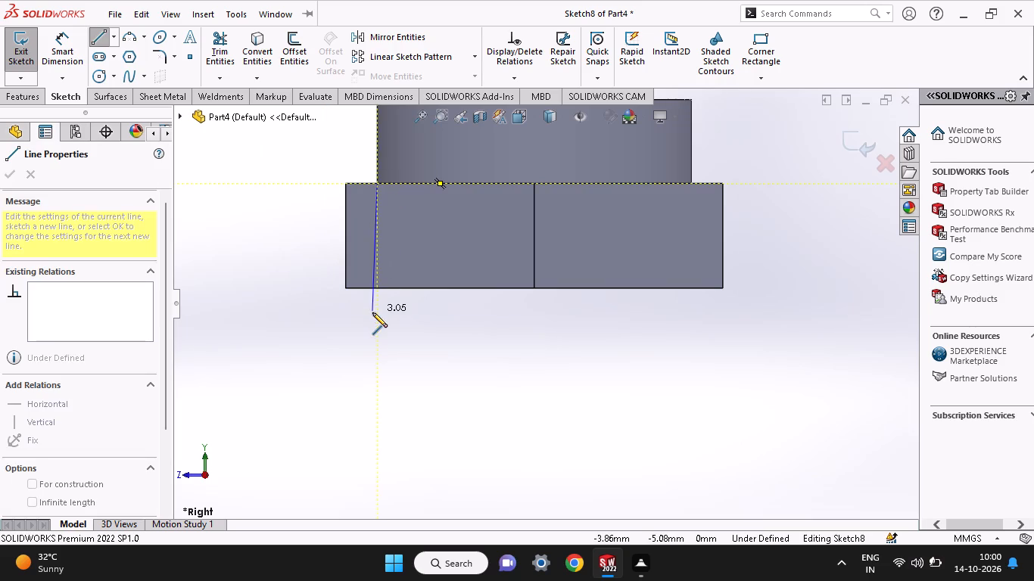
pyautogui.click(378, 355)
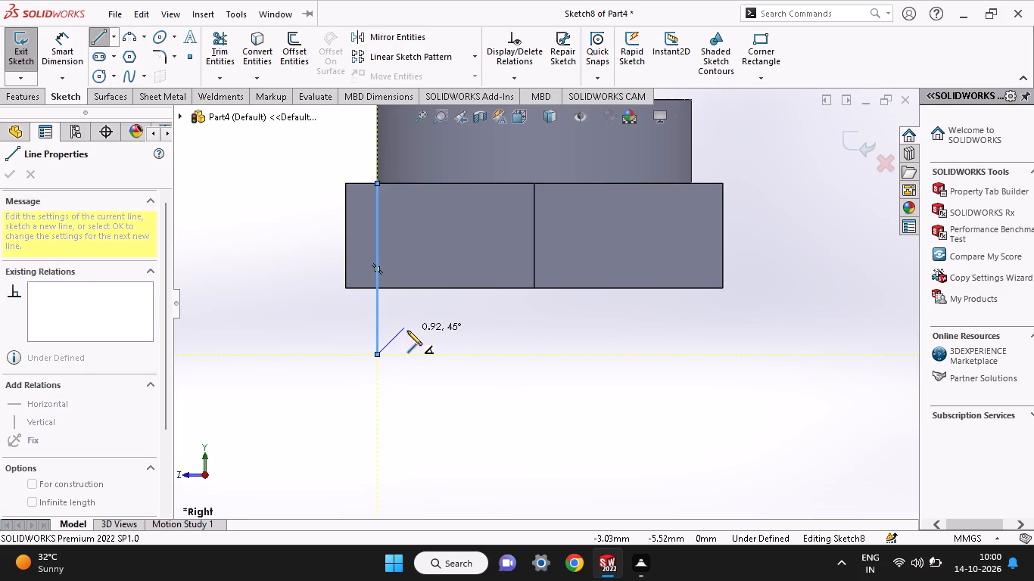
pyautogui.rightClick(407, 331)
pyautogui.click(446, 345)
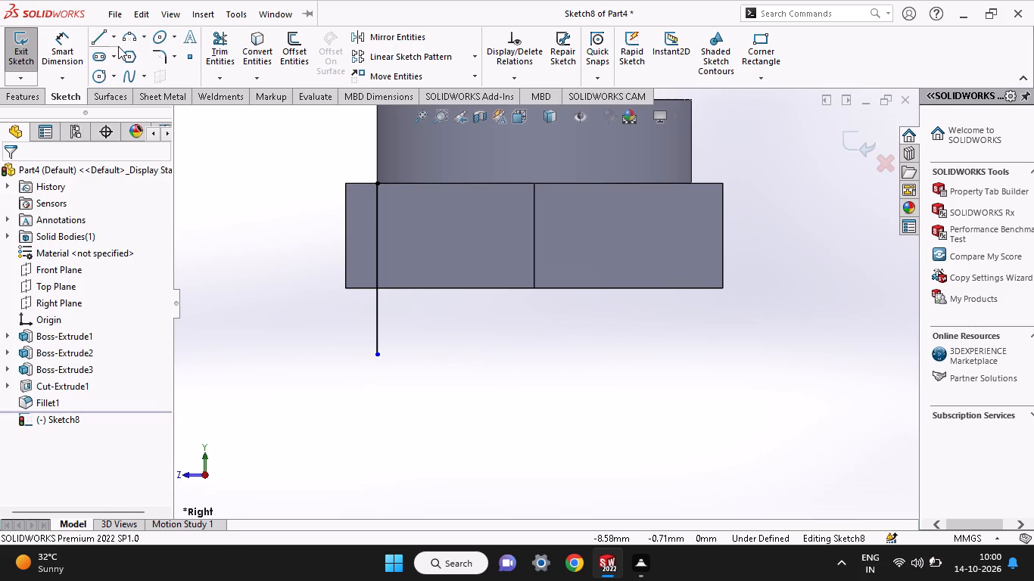
# Draw a vertical line on the -Z side from the collar's corner at the hexagonal head to below the head's outer face.
pyautogui.click(95, 33)
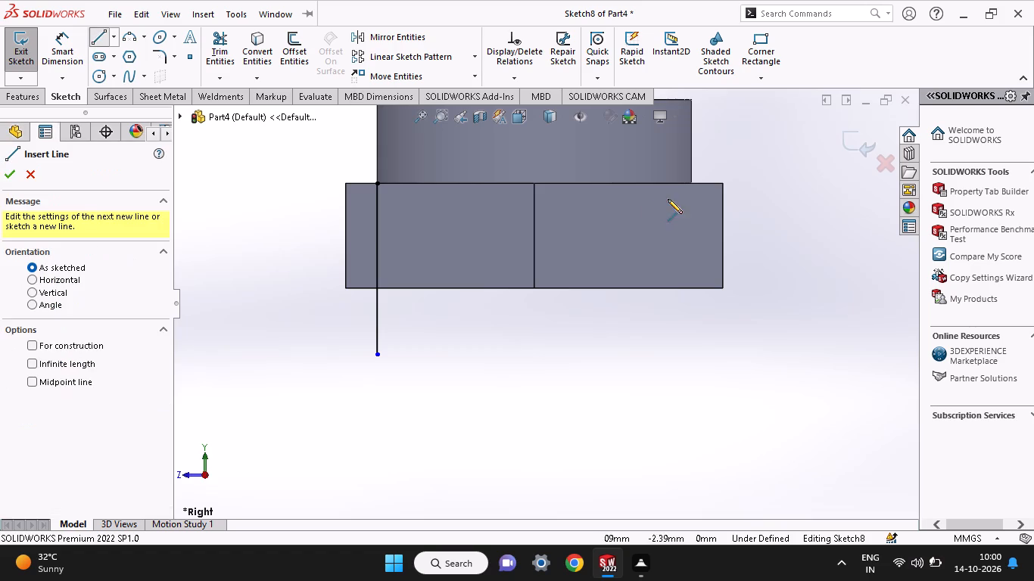
pyautogui.click(693, 182)
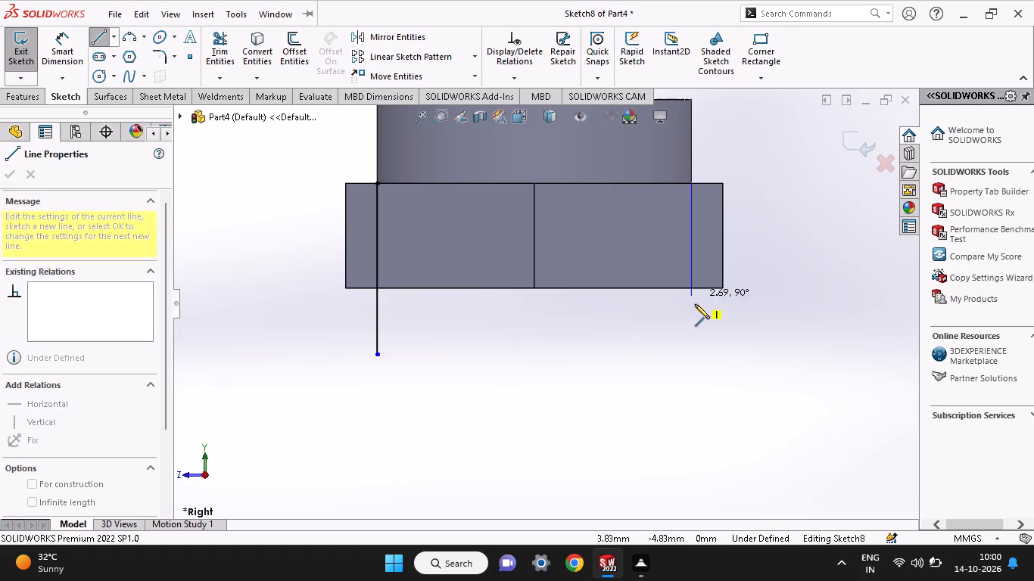
pyautogui.click(694, 331)
pyautogui.rightClick(738, 318)
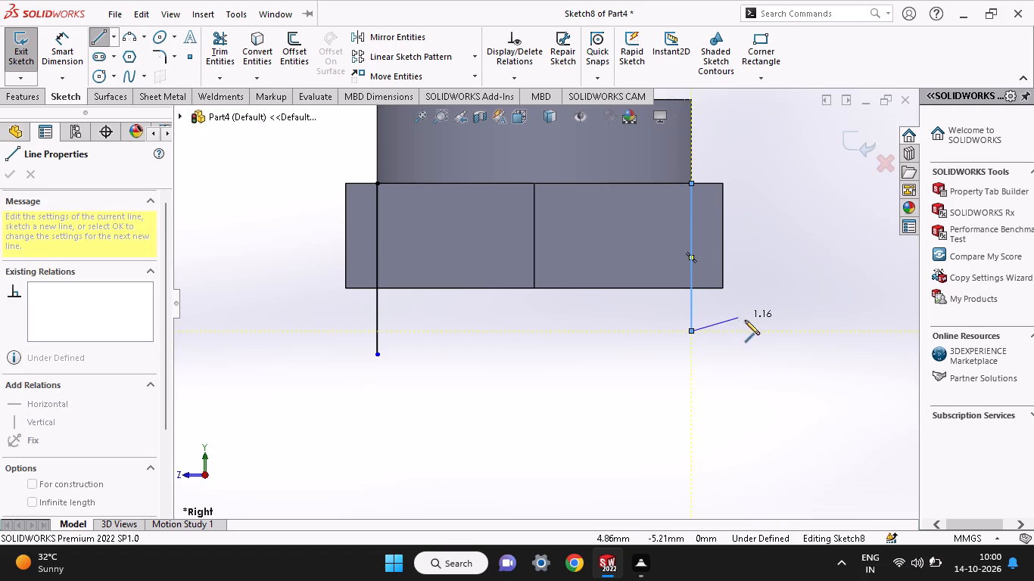
pyautogui.click(756, 328)
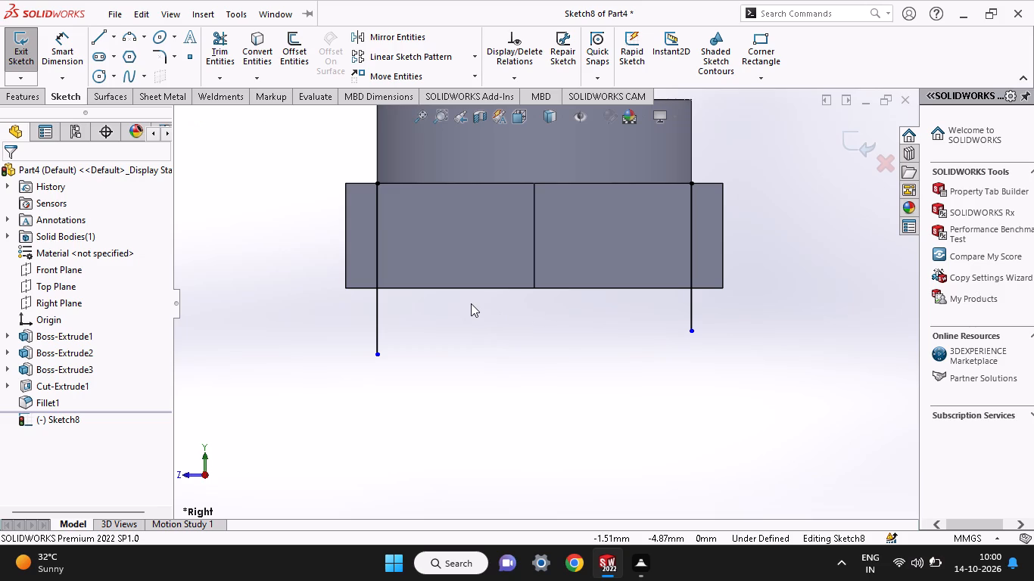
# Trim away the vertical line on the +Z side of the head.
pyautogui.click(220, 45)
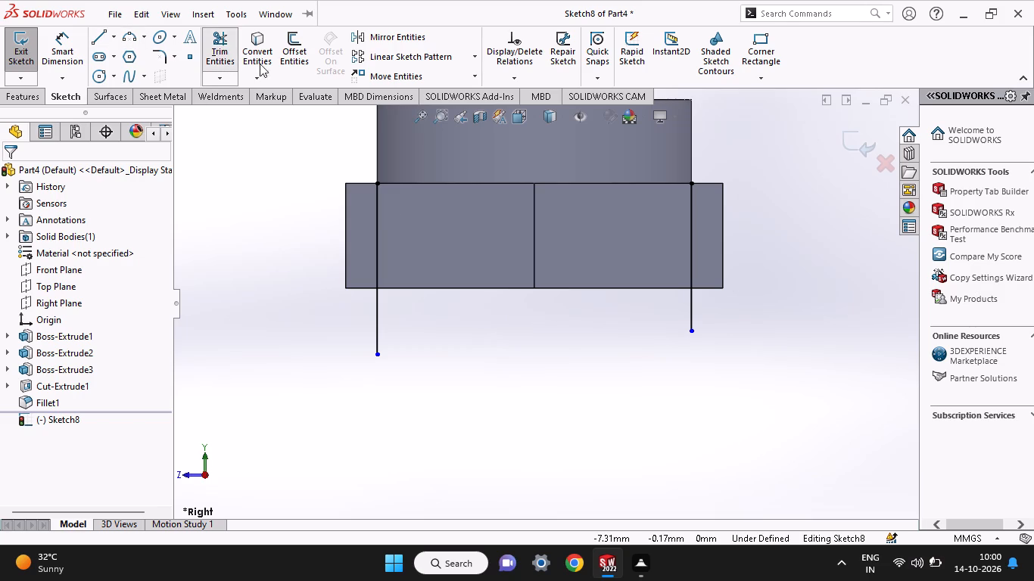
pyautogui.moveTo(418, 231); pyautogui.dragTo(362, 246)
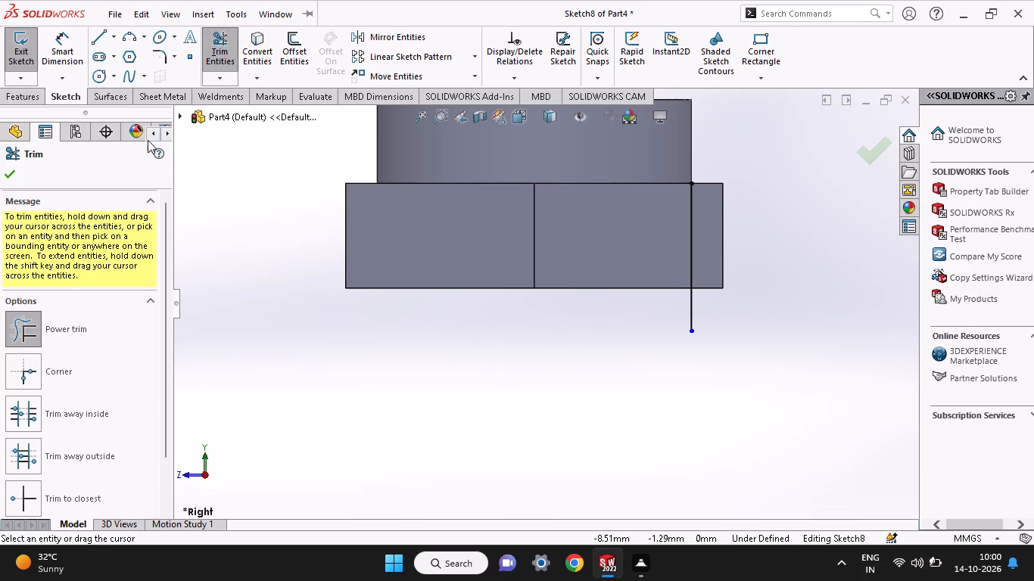
# Draw a vertical line from the collar's +Z corner through the hexagonal head, ending lower than the line on the -Z side.
pyautogui.click(101, 36)
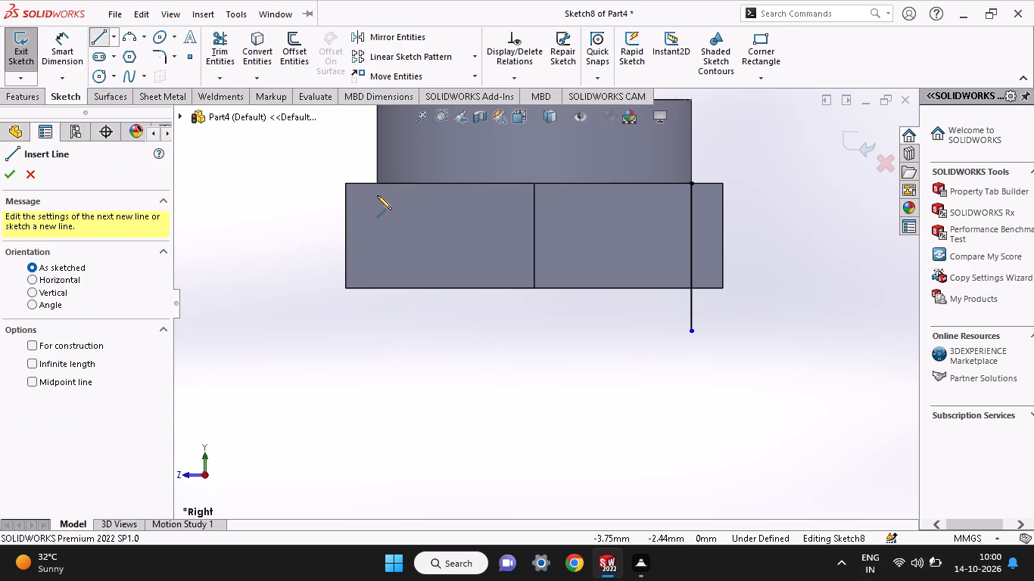
pyautogui.click(377, 184)
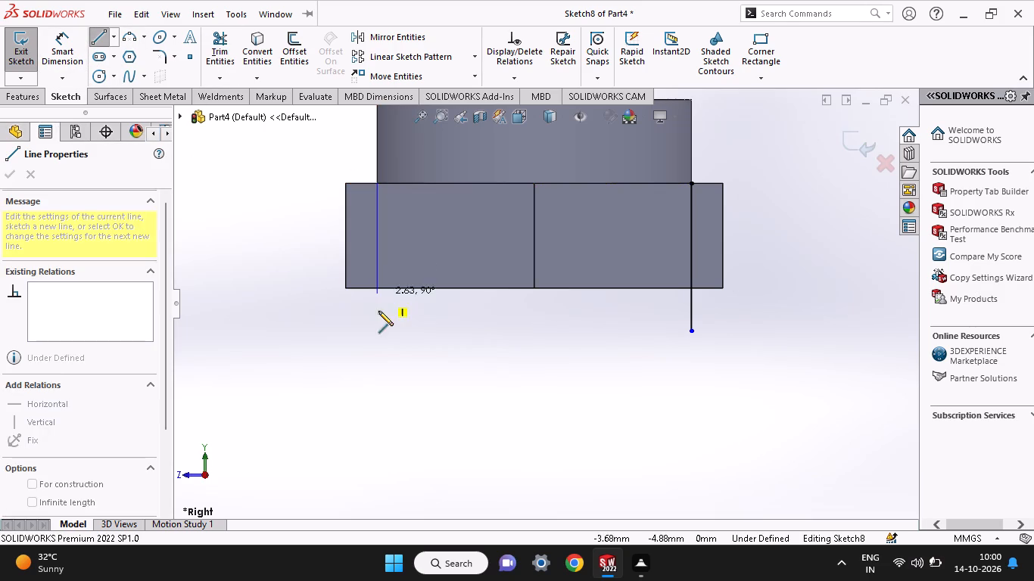
pyautogui.click(375, 374)
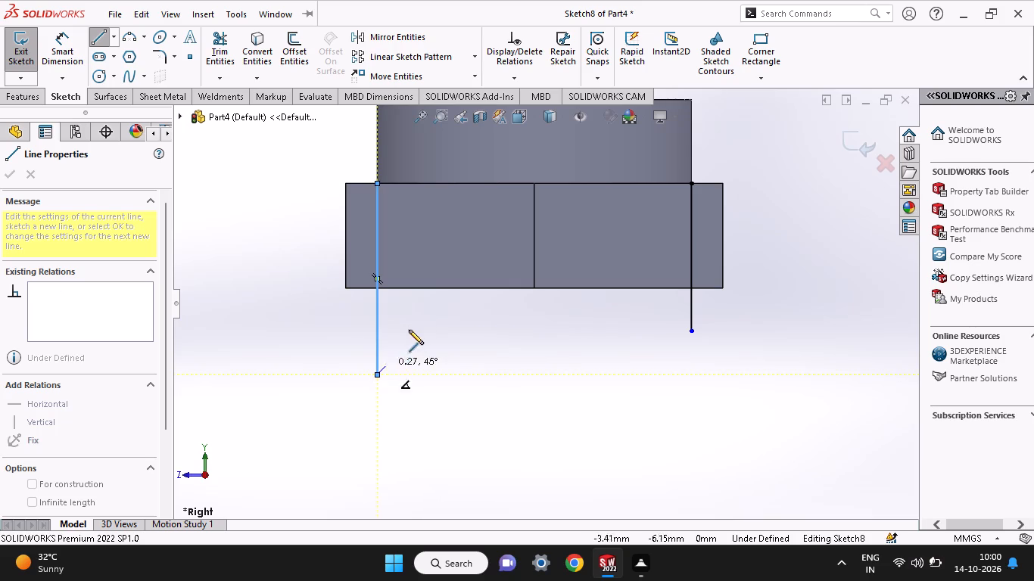
pyautogui.rightClick(410, 328)
pyautogui.click(435, 345)
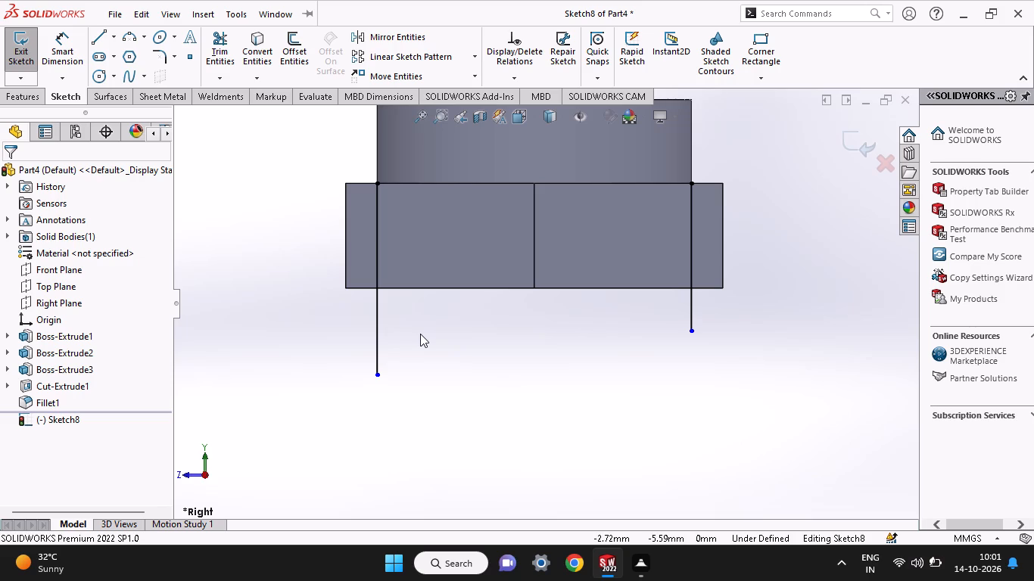
# Dimension the vertical line on the +Z side of the head to a length of 2.5+1.5 mm (4 mm).
pyautogui.click(63, 42)
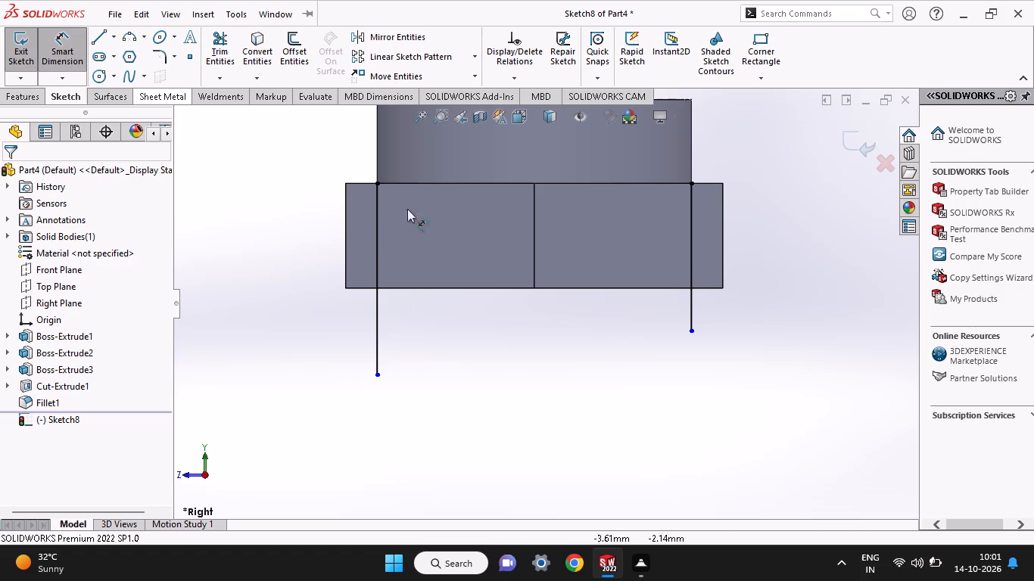
pyautogui.click(381, 244)
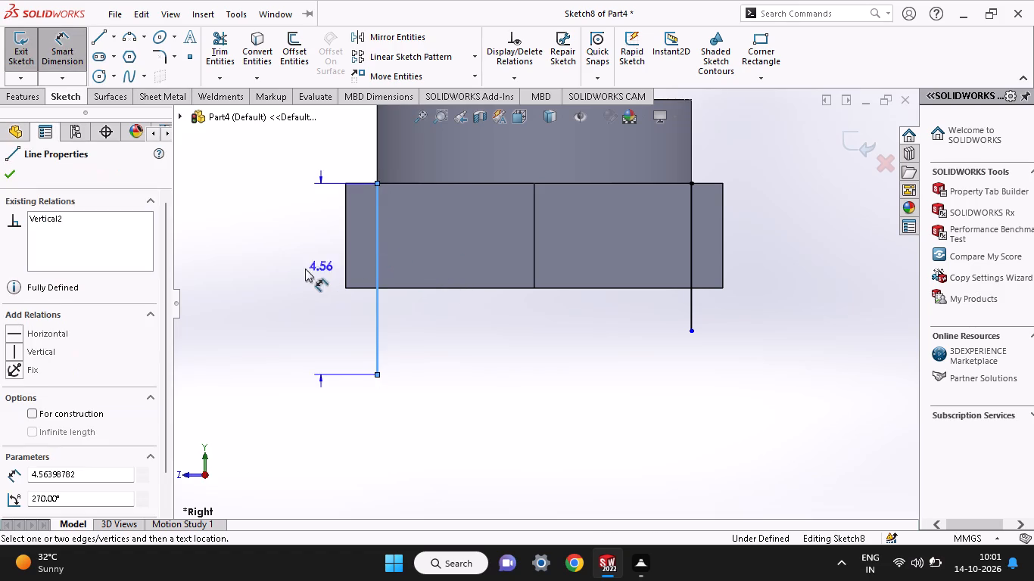
pyautogui.click(276, 272)
pyautogui.write('2.')
pyautogui.press('5')
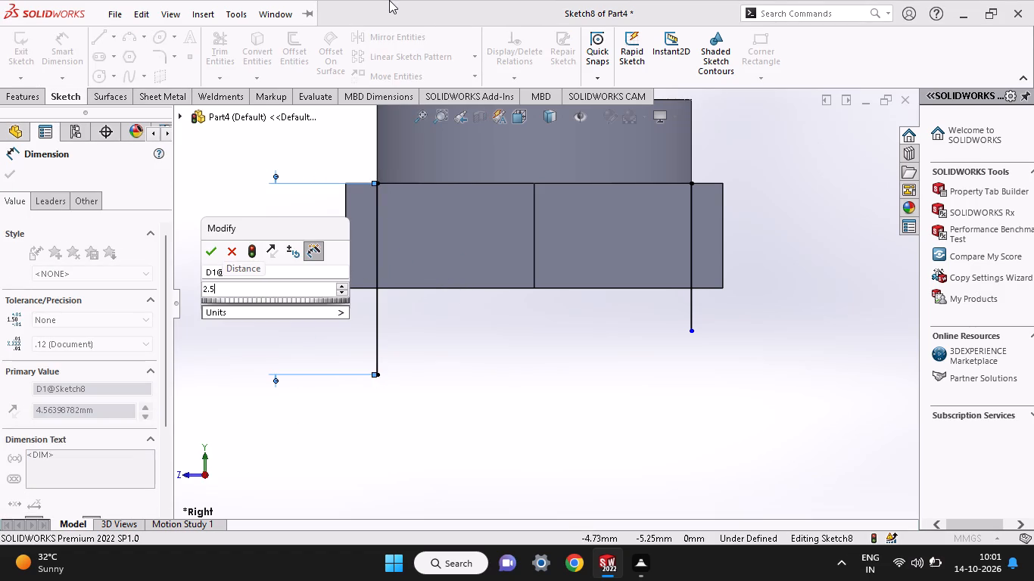
pyautogui.hotkey('shift', '+')
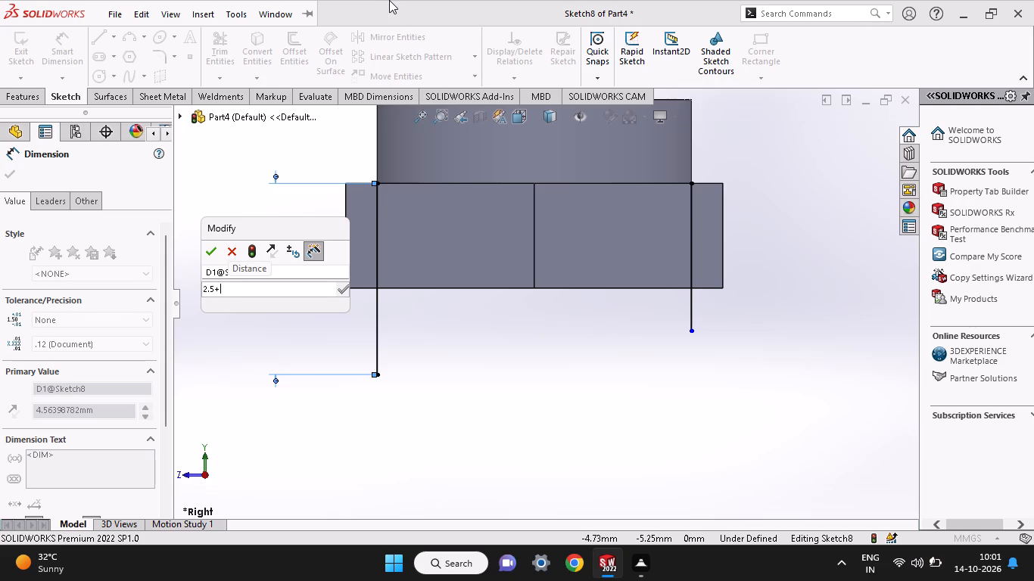
pyautogui.write('1.')
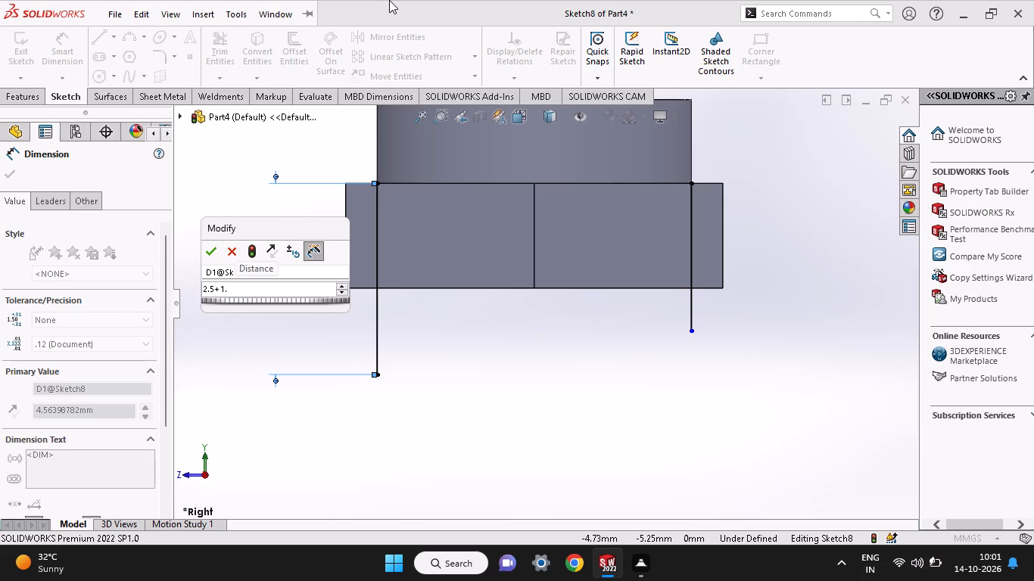
pyautogui.press('5')
pyautogui.press('Return')
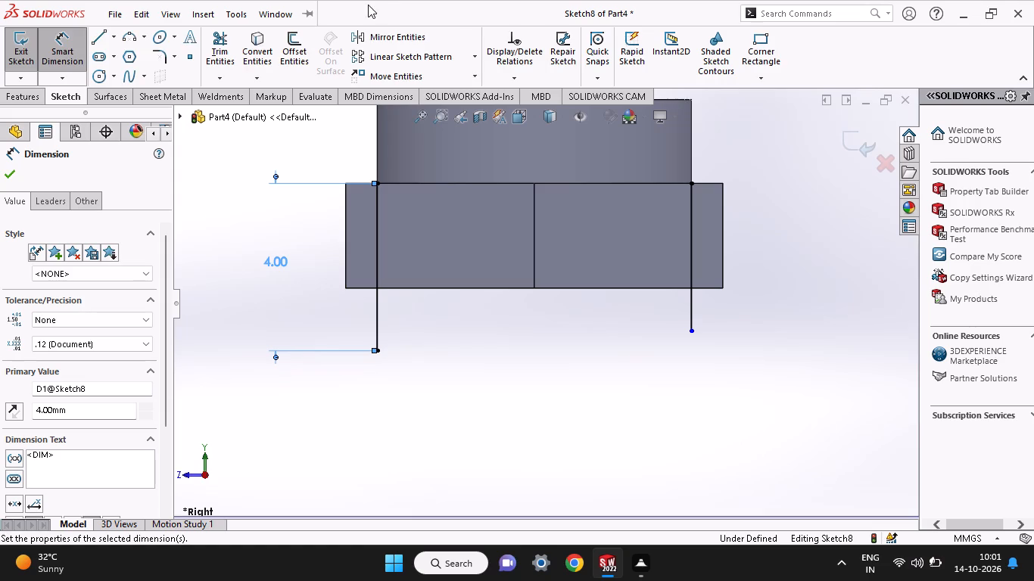
# Dimension the vertical line on the -Z side to 4 mm between its two endpoints.
pyautogui.click(691, 334)
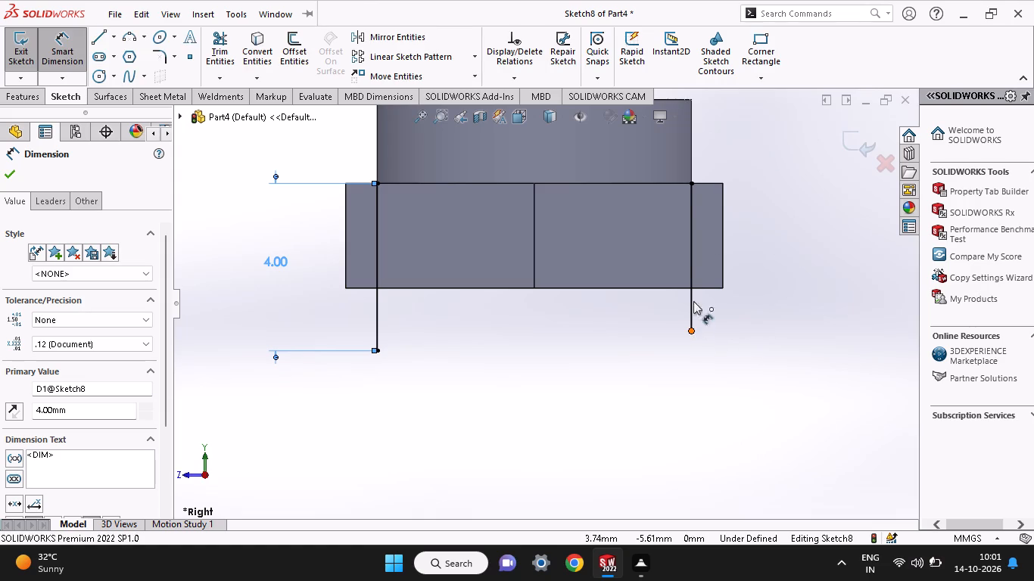
pyautogui.click(690, 184)
pyautogui.click(767, 248)
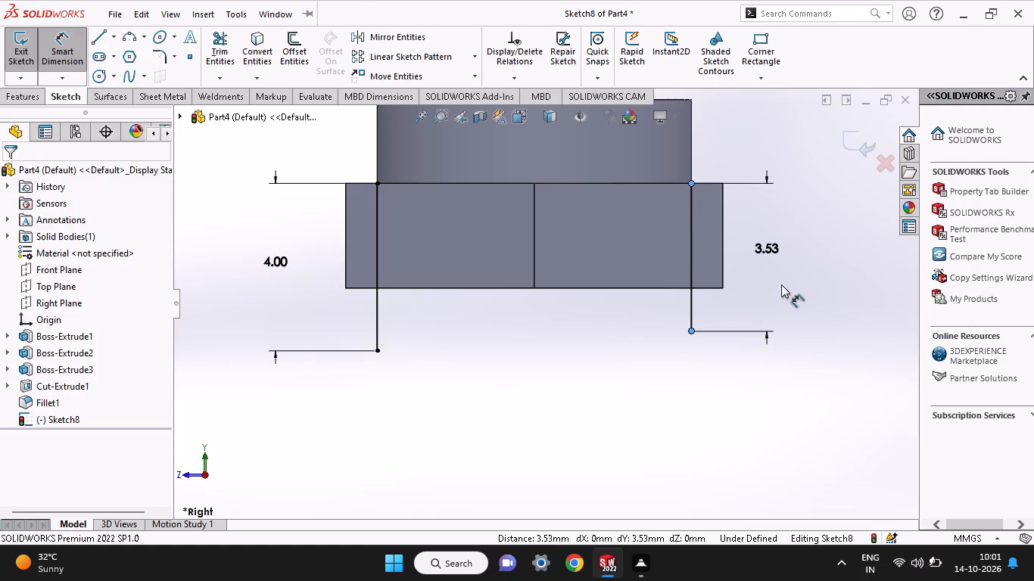
pyautogui.press('4')
pyautogui.press('Return')
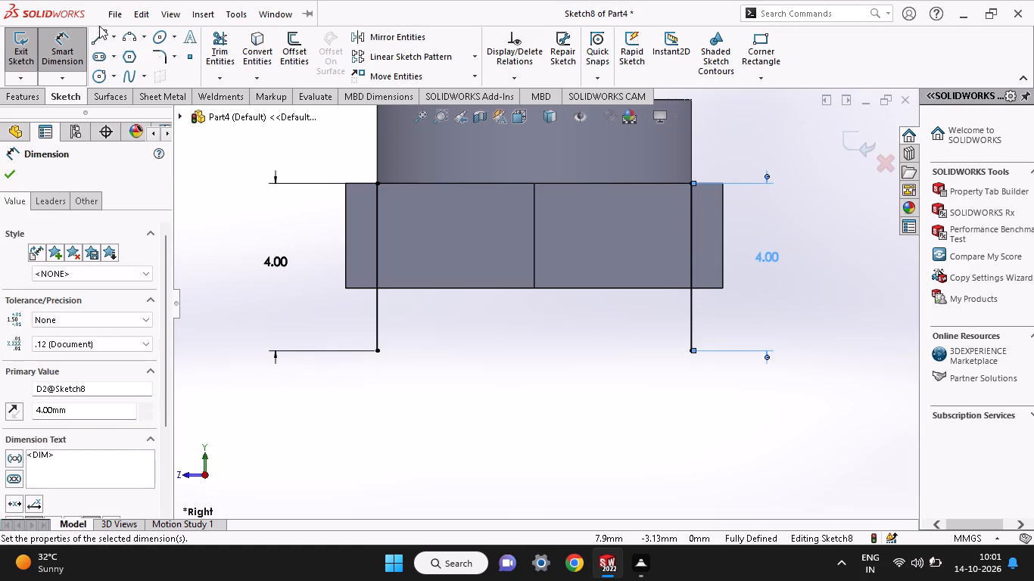
# Draw a horizontal line along the hexagonal head's full outer edge, from its +Z corner to its -Z corner.
pyautogui.click(98, 34)
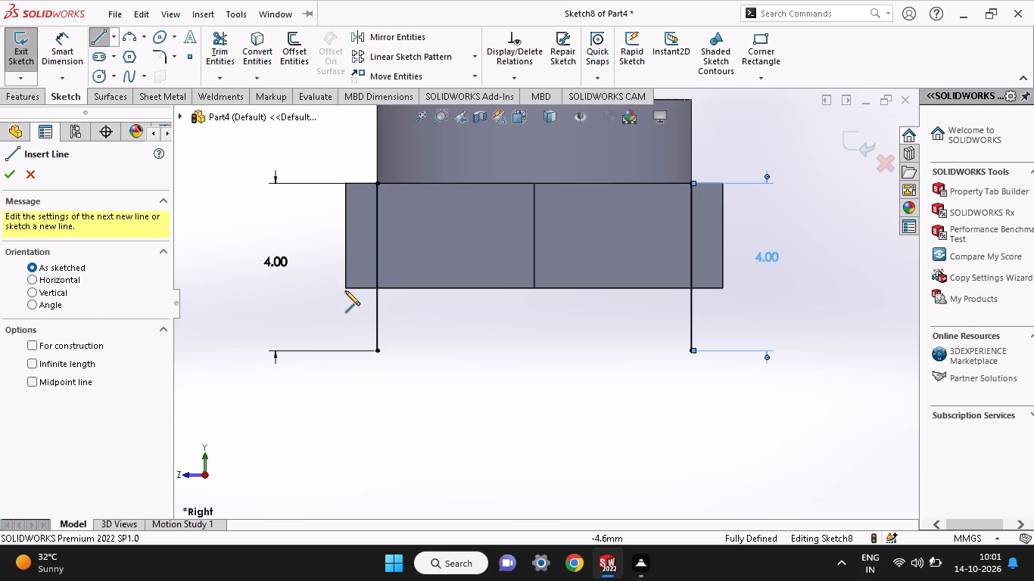
pyautogui.click(345, 290)
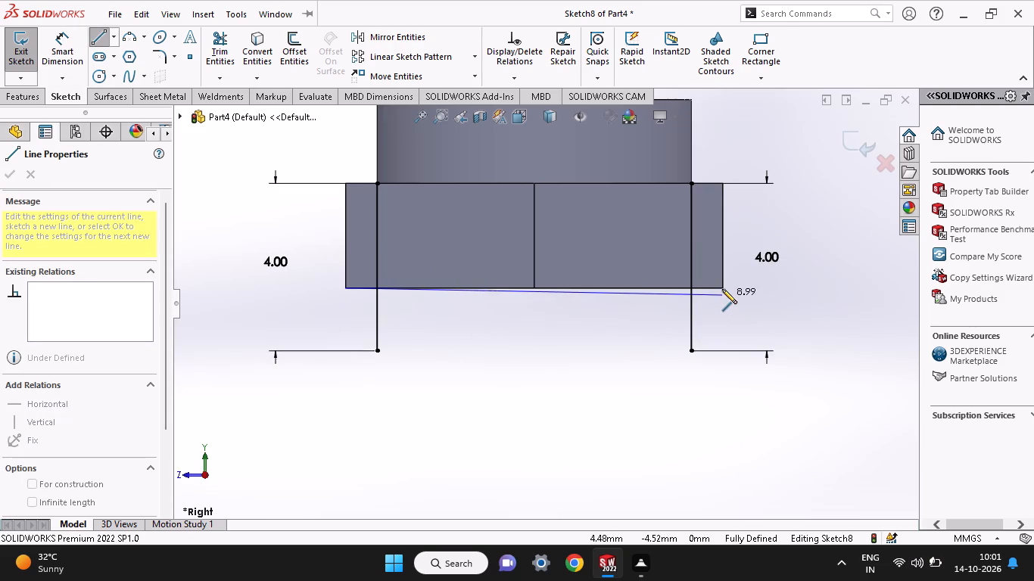
pyautogui.click(722, 289)
pyautogui.rightClick(777, 310)
pyautogui.click(787, 318)
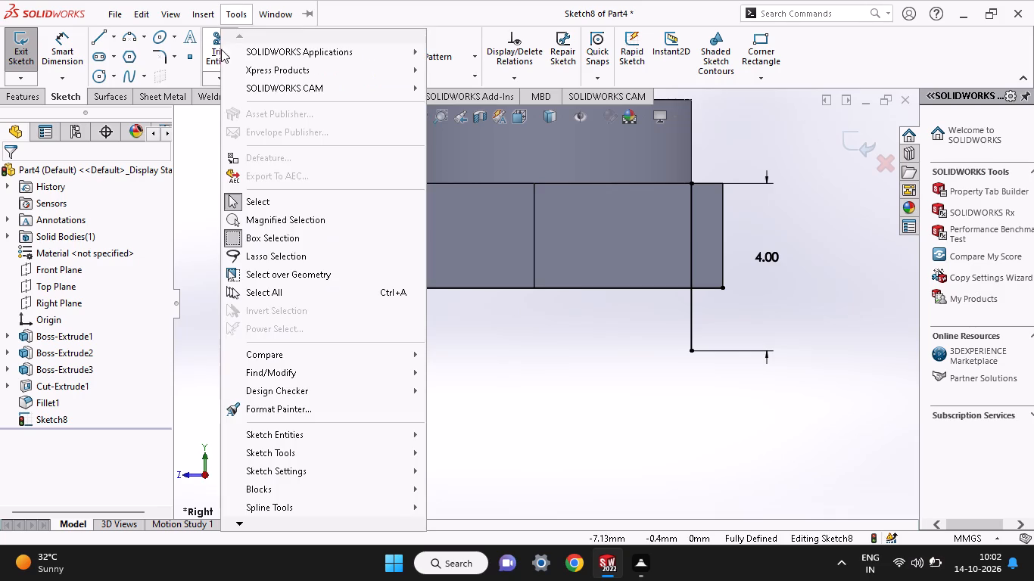
# Trim away the portions of both vertical lines that lie within the hexagonal head.
pyautogui.click(179, 167)
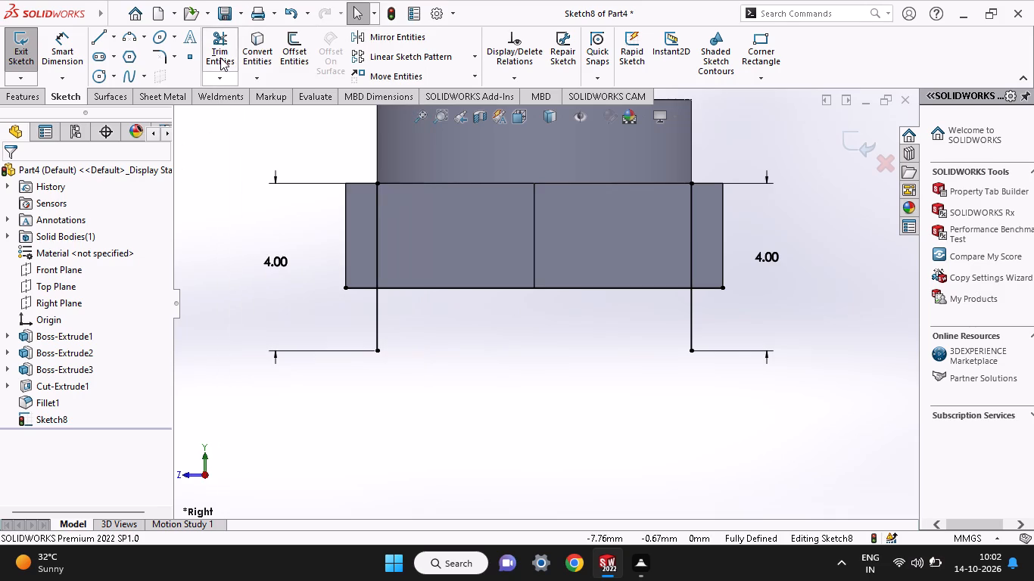
pyautogui.click(220, 57)
pyautogui.moveTo(401, 231); pyautogui.dragTo(369, 255)
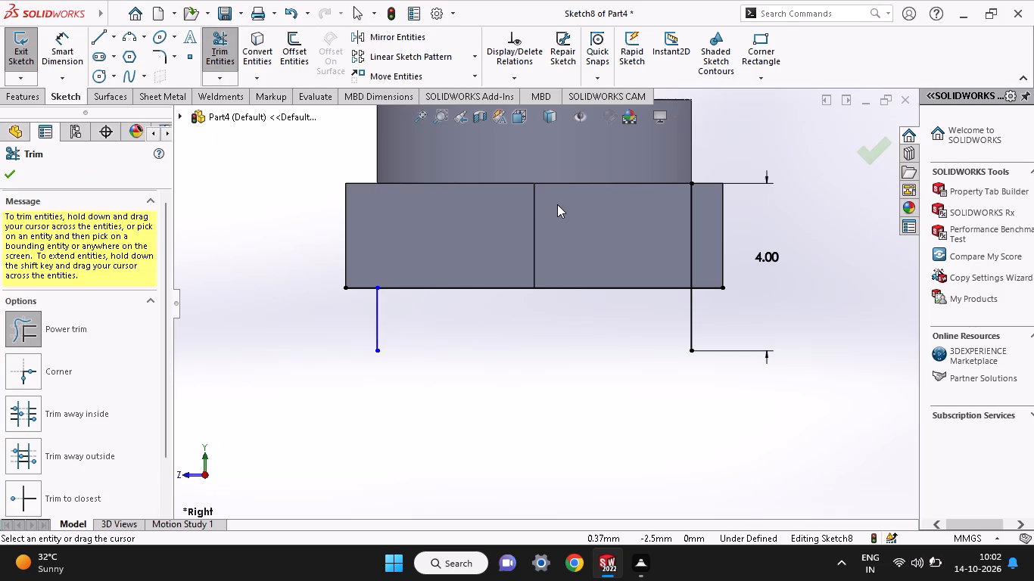
pyautogui.moveTo(590, 241); pyautogui.dragTo(721, 244)
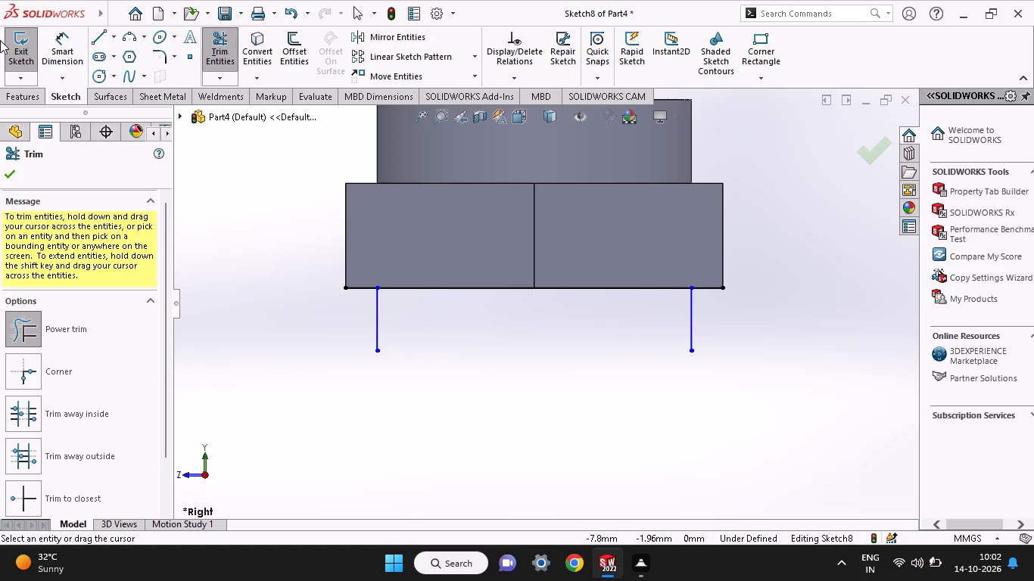
# Draw a horizontal line joining the lower ends of the two vertical lines below the head.
pyautogui.click(98, 39)
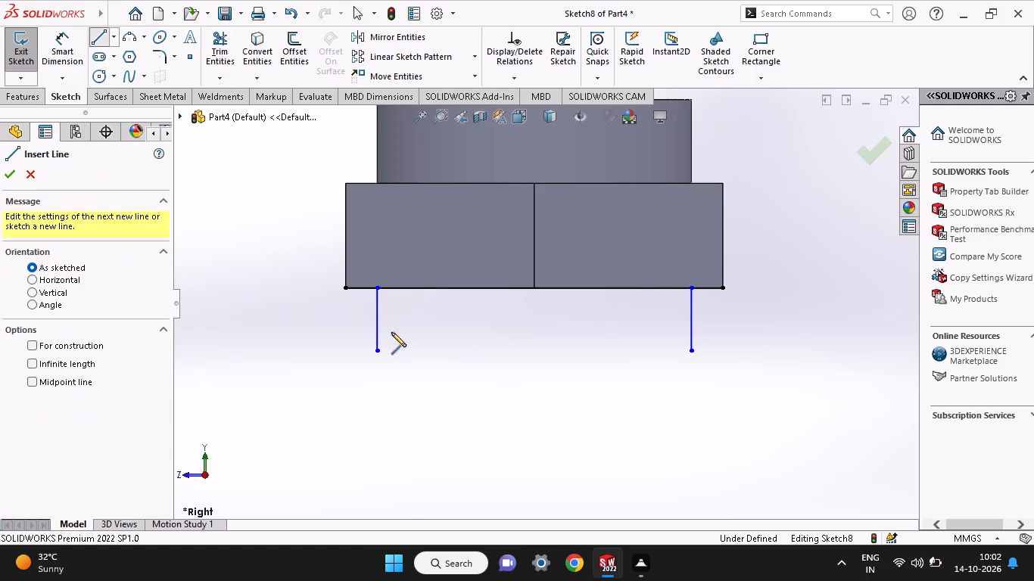
pyautogui.click(381, 348)
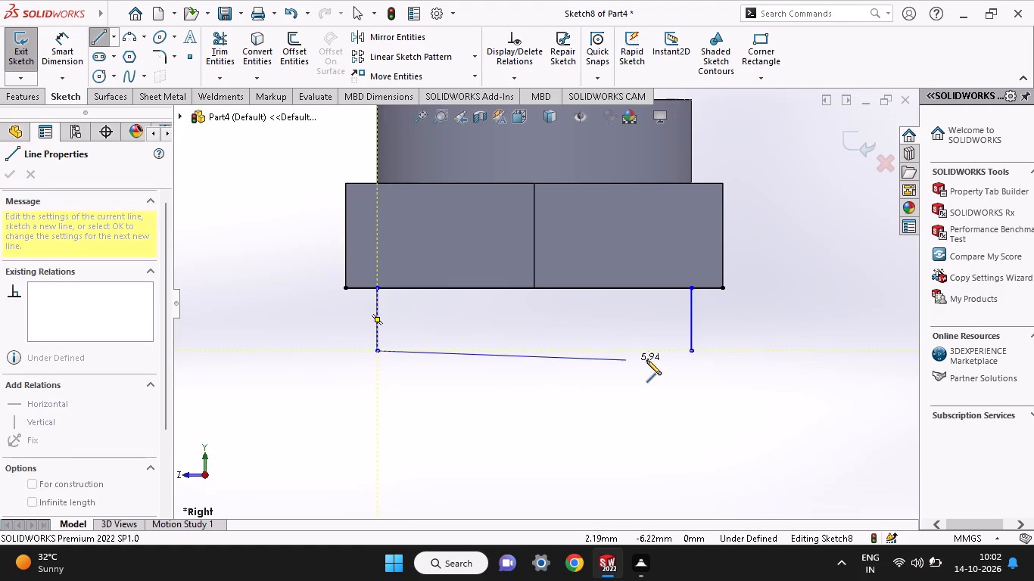
pyautogui.click(690, 353)
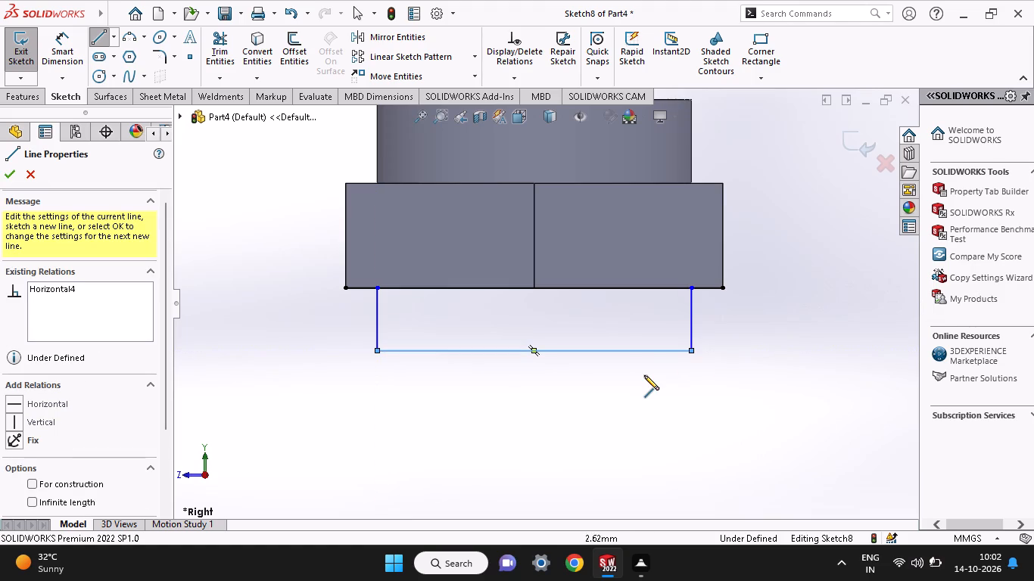
pyautogui.rightClick(644, 375)
pyautogui.click(666, 376)
pyautogui.rightClick(665, 384)
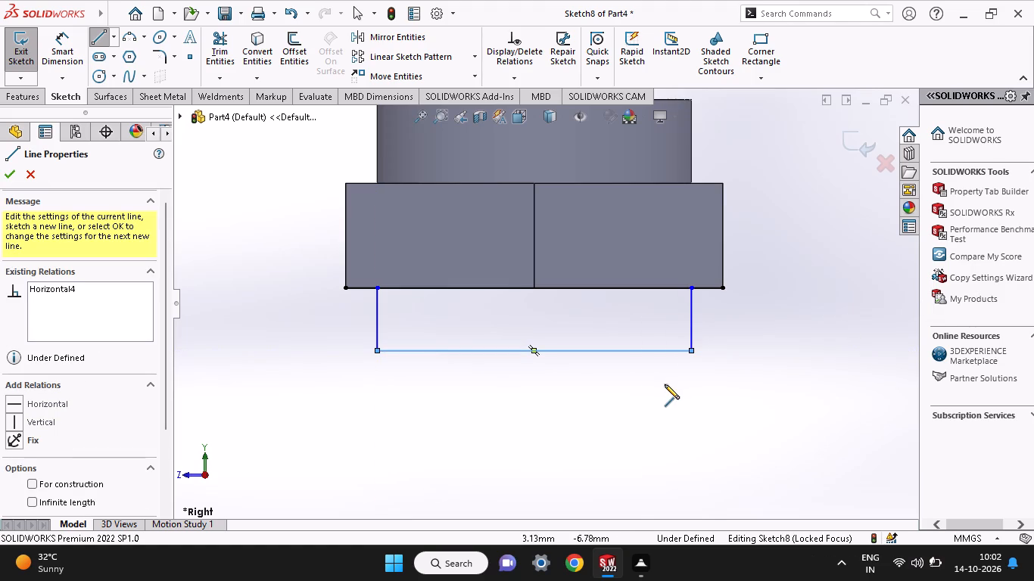
pyautogui.click(701, 403)
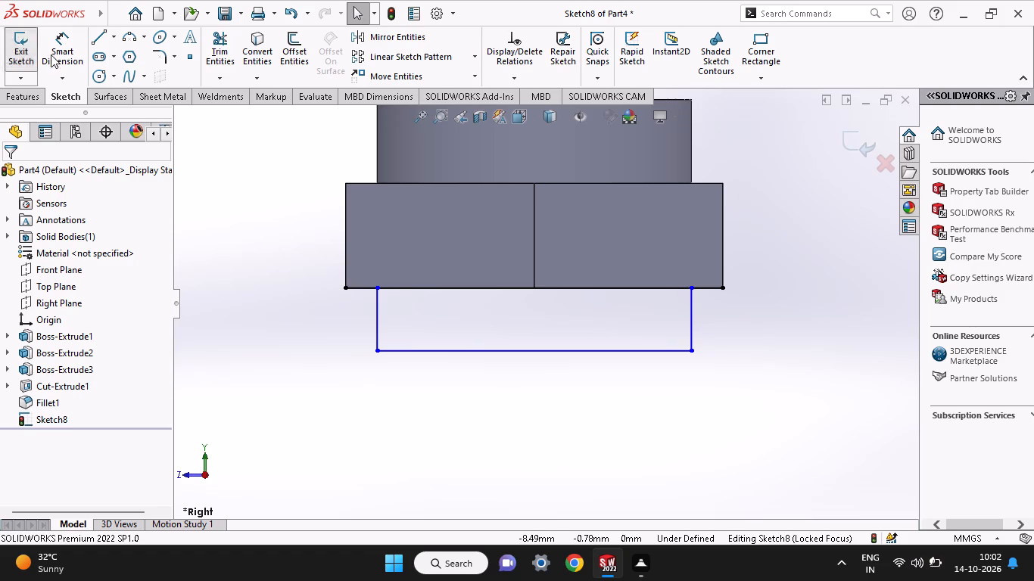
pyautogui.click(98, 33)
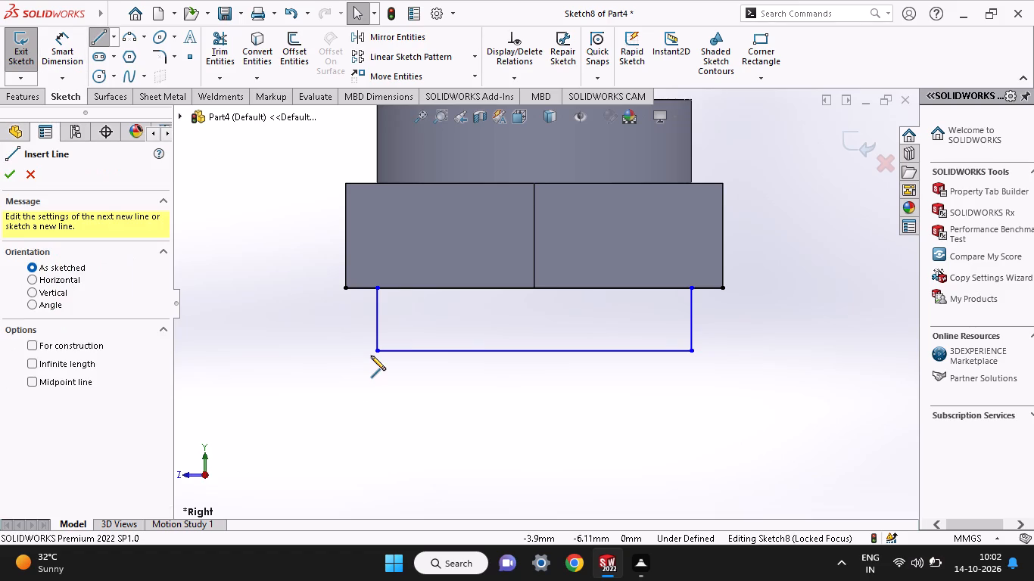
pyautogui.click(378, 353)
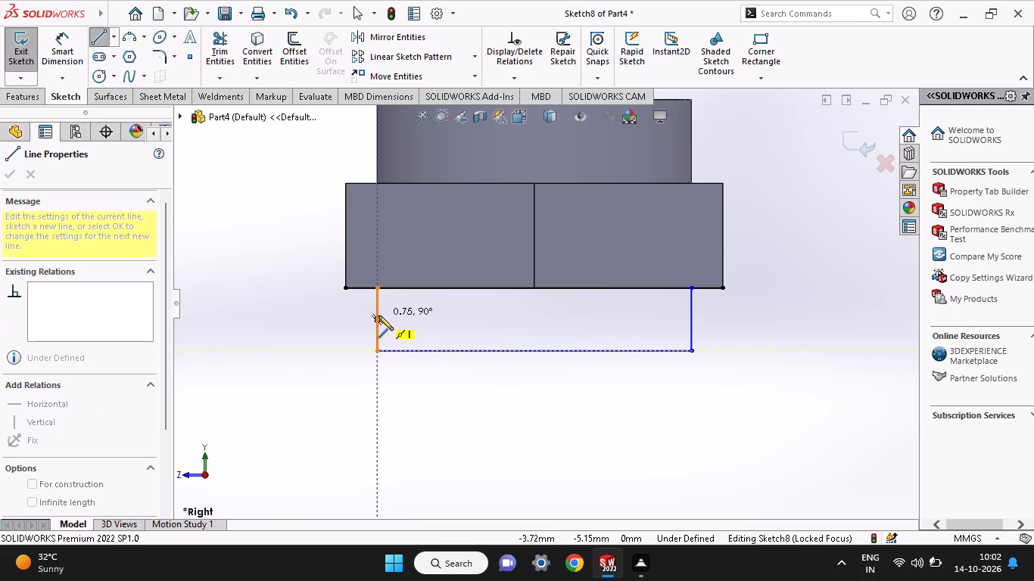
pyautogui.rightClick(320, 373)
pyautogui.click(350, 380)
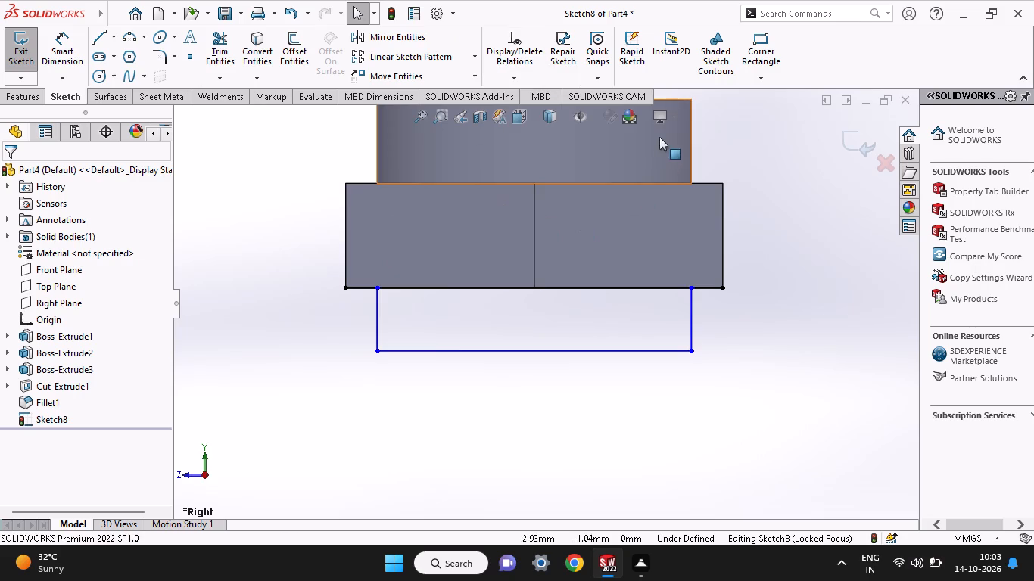
# Draw a corner rectangle about 1.2 mm wide and 0.75 mm high inside the profile's lower +Z corner.
pyautogui.click(756, 52)
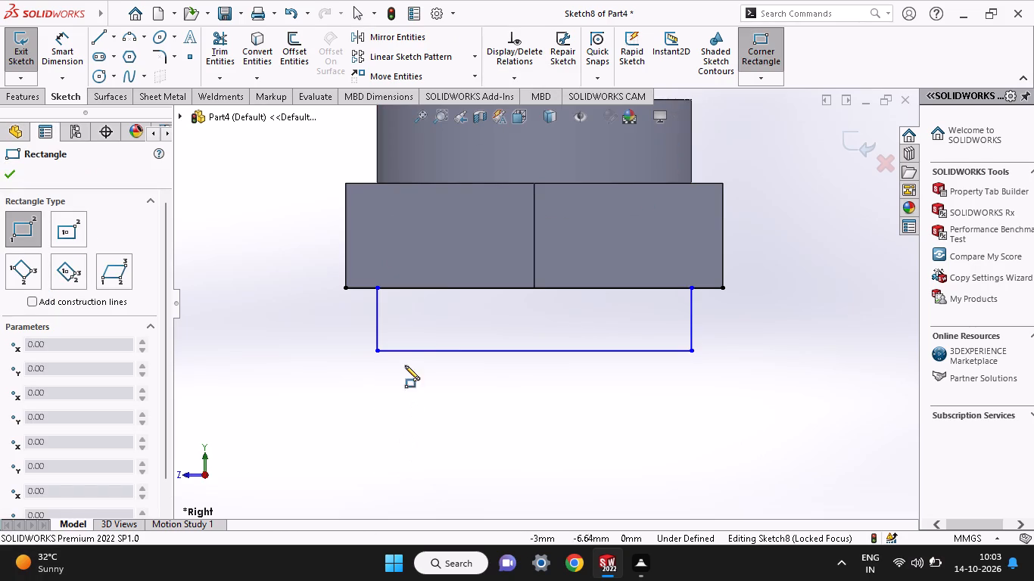
pyautogui.click(375, 350)
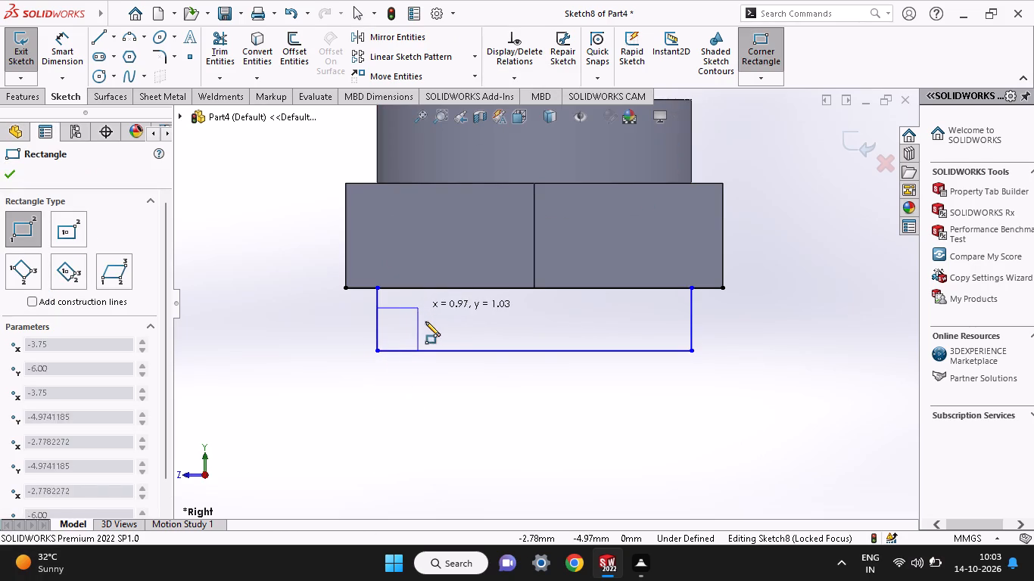
pyautogui.click(426, 322)
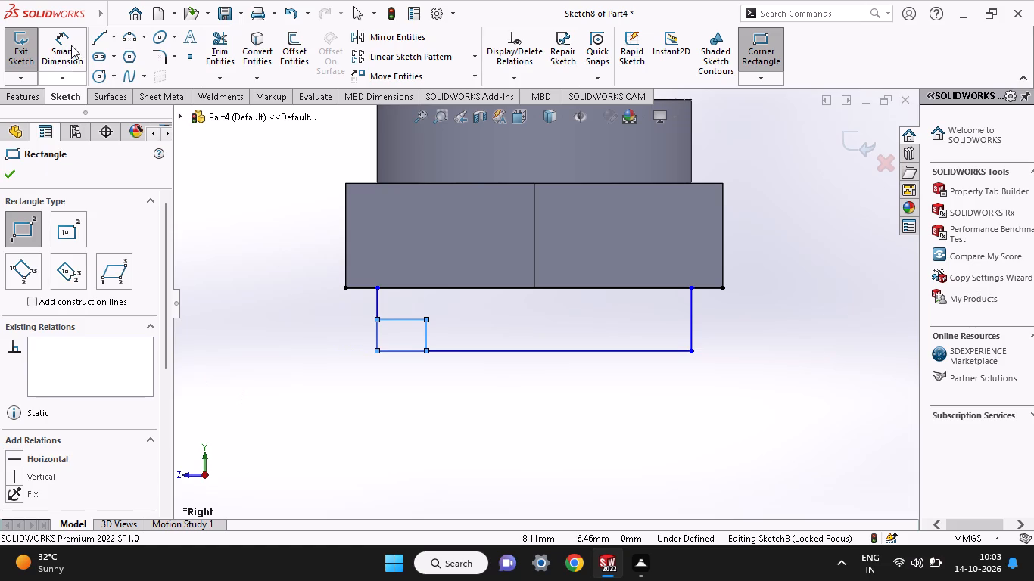
# Dimension the small corner rectangle to 1 mm high and 1 mm wide.
pyautogui.click(71, 45)
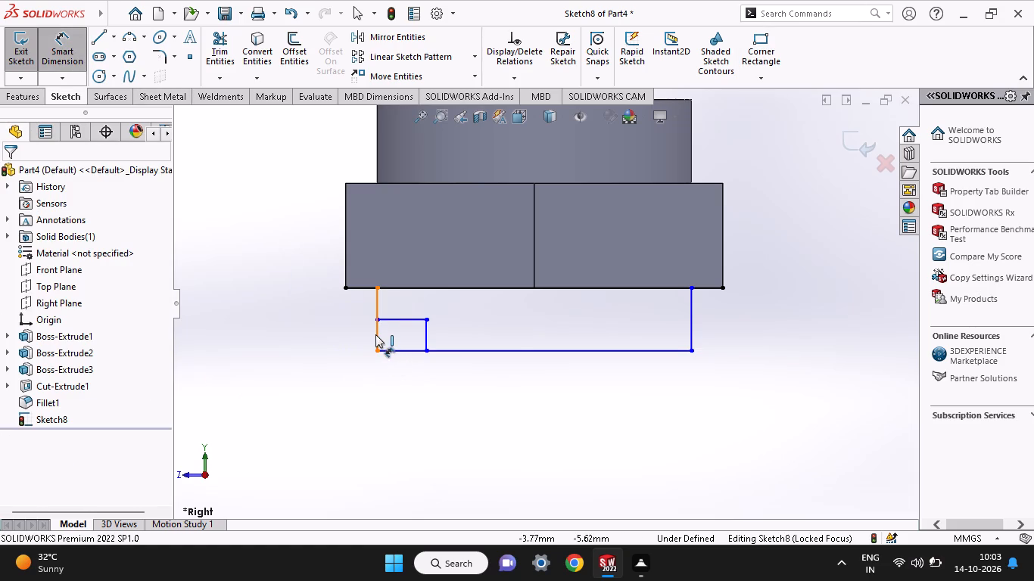
pyautogui.click(378, 323)
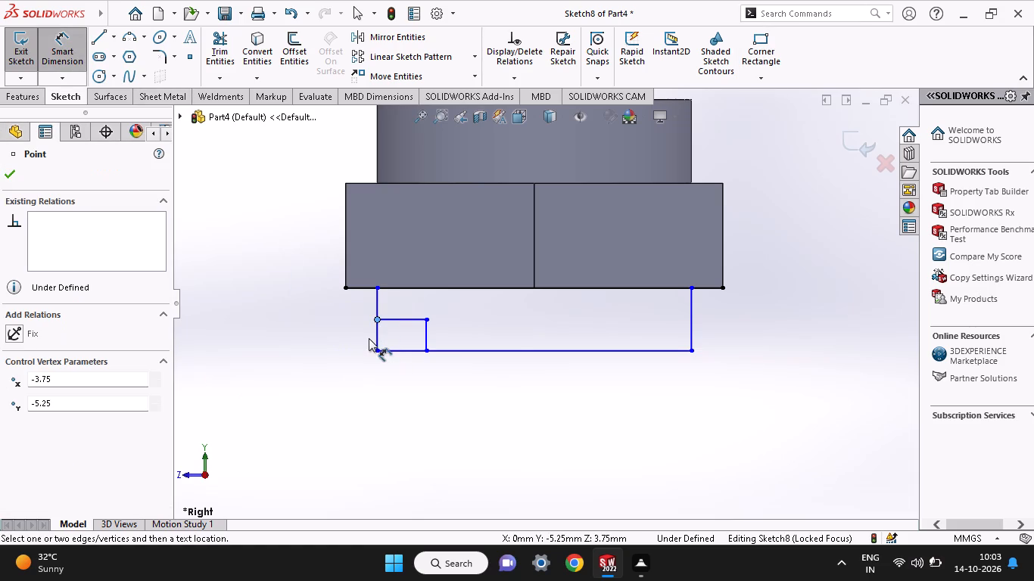
pyautogui.click(375, 350)
pyautogui.click(325, 333)
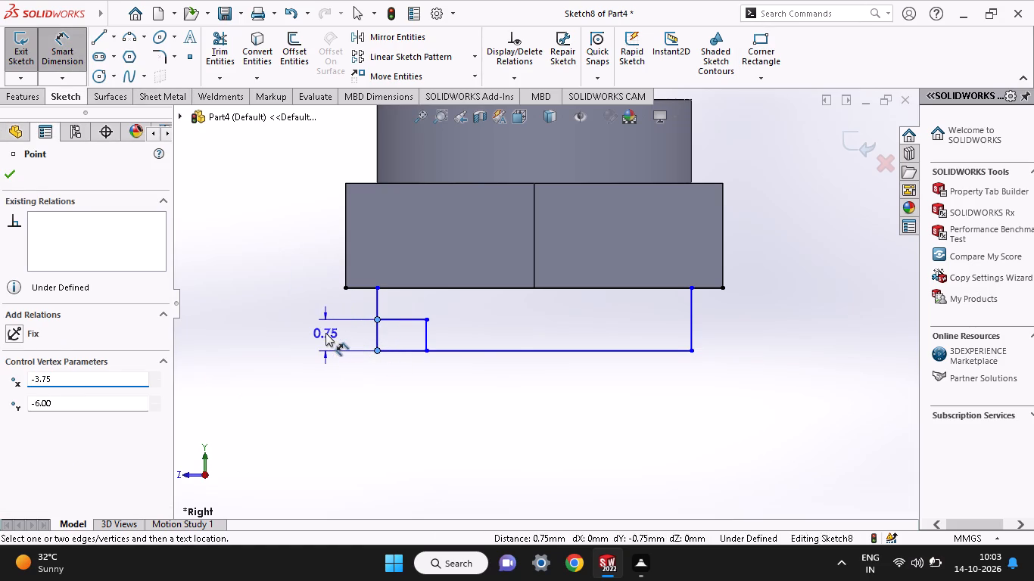
pyautogui.press('1')
pyautogui.press('Return')
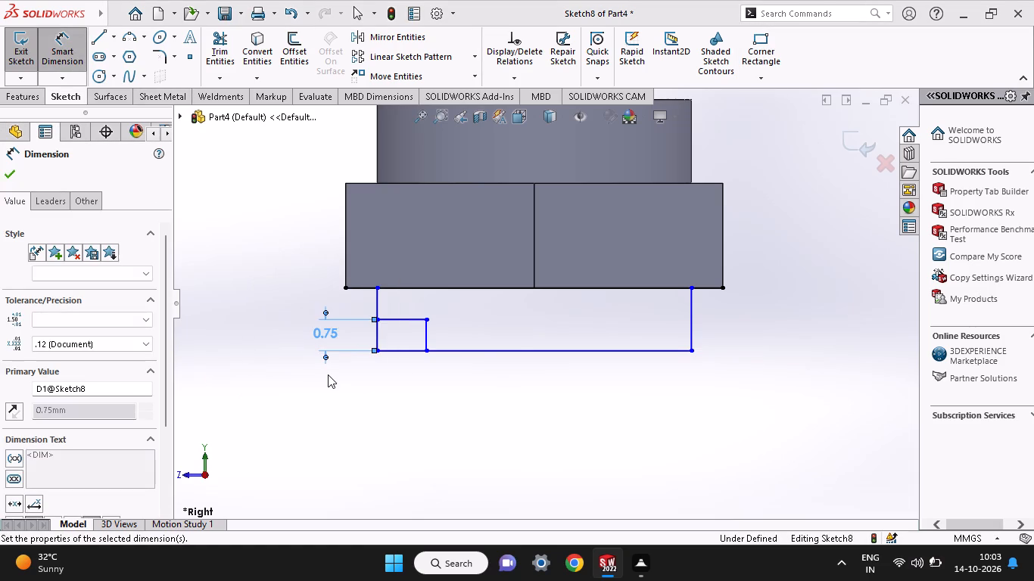
pyautogui.click(380, 352)
pyautogui.click(425, 354)
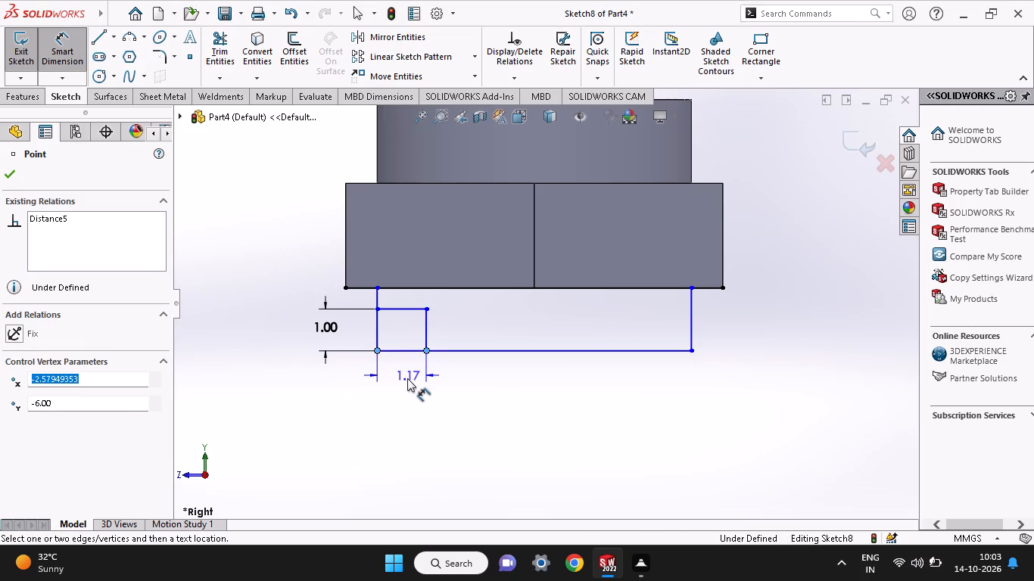
pyautogui.click(407, 384)
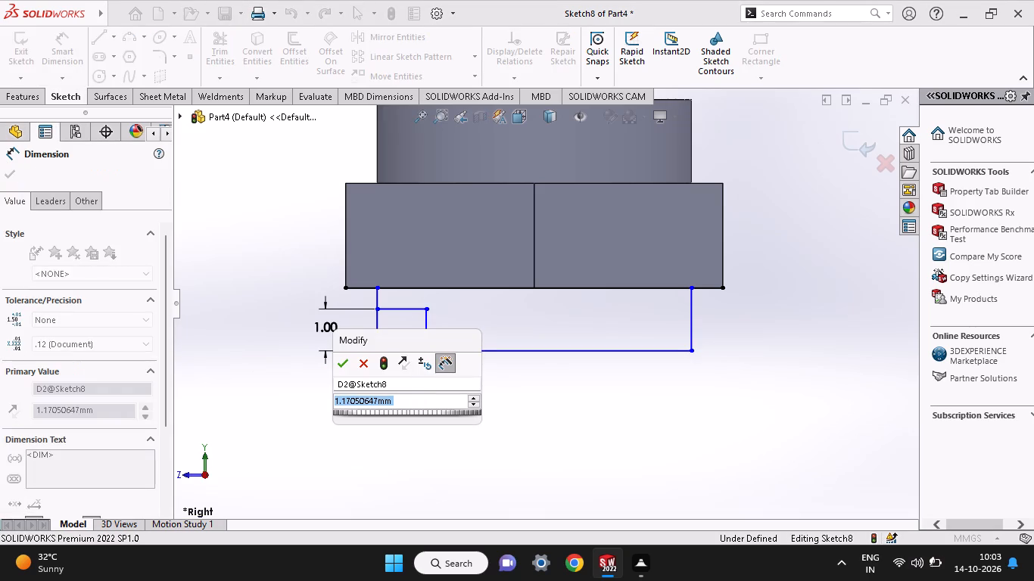
pyautogui.press('1')
pyautogui.press('Return')
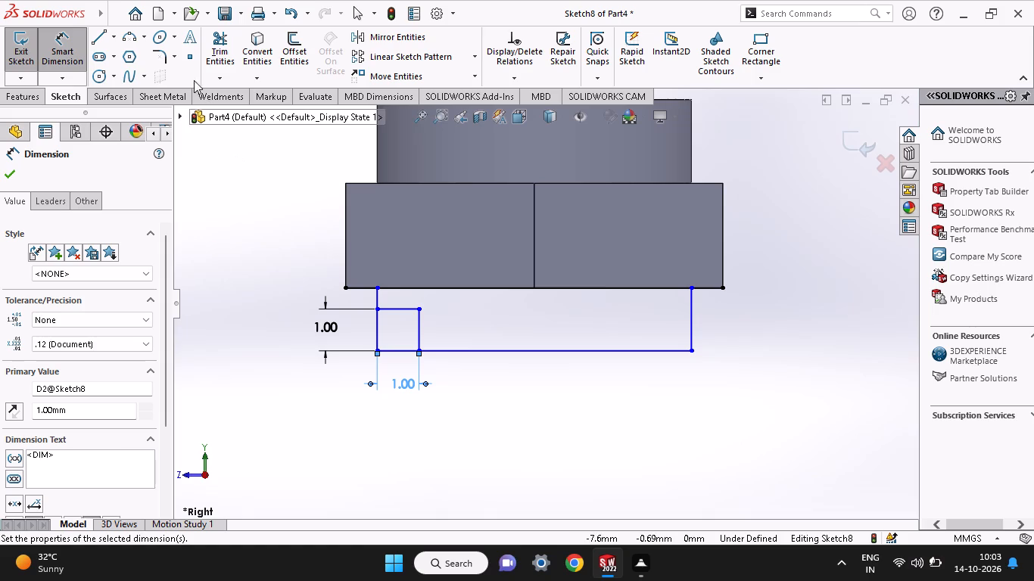
# Draw a diagonal line across the small +Z square from its upper outer corner to its lower inner corner.
pyautogui.click(101, 37)
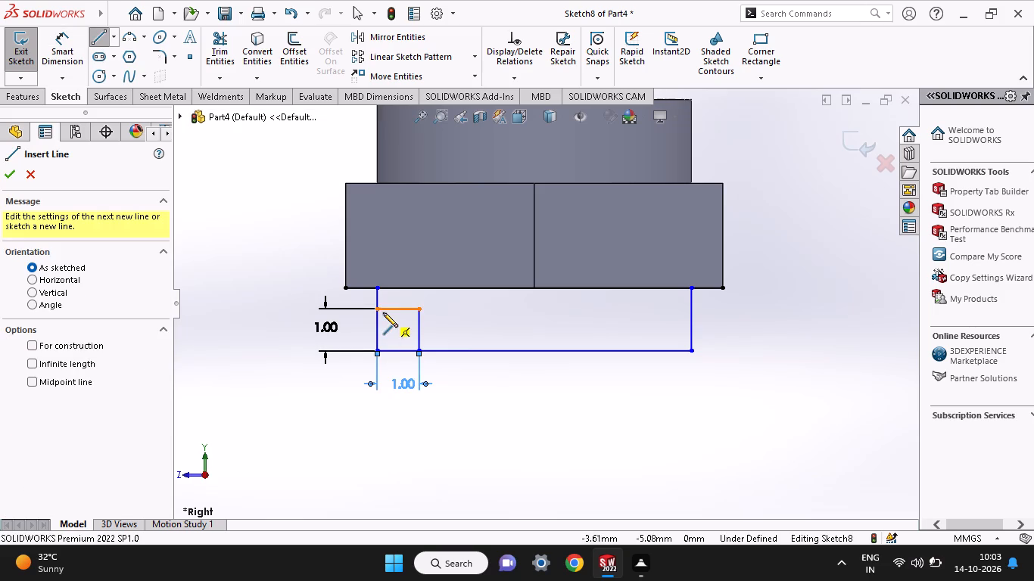
pyautogui.click(377, 309)
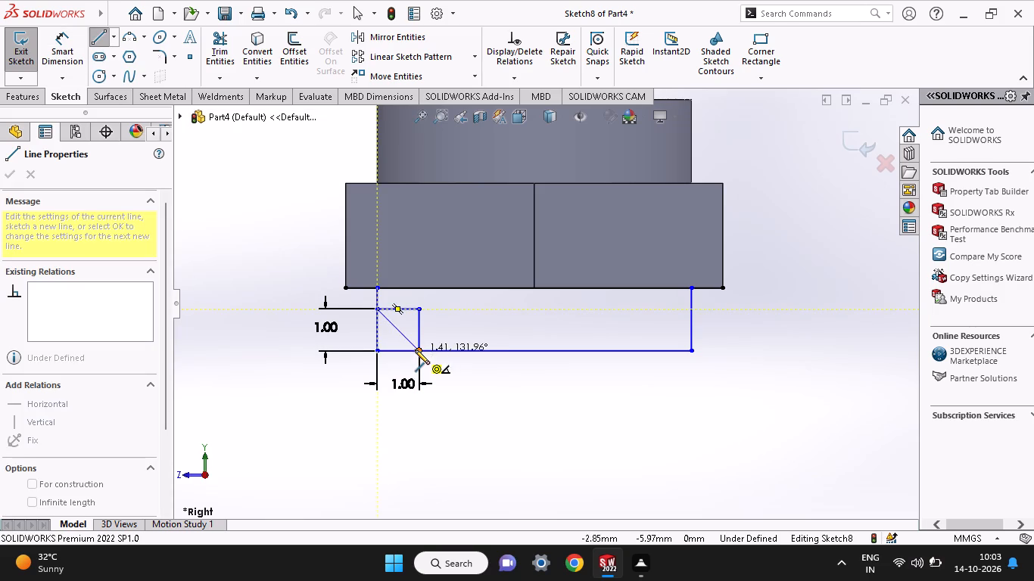
pyautogui.click(415, 350)
pyautogui.rightClick(465, 328)
pyautogui.click(486, 339)
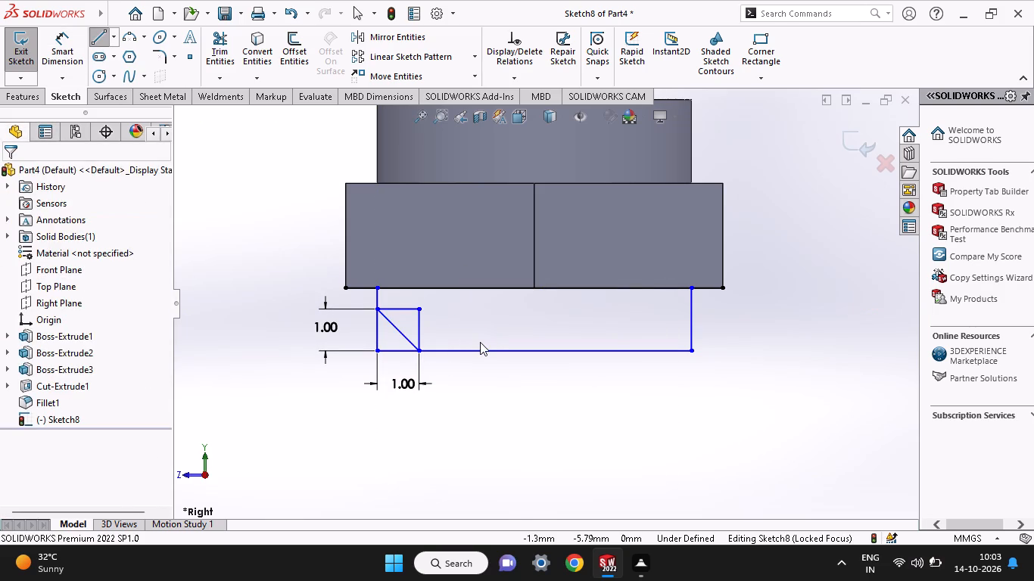
# Dimension the length of the profile's vertical line on the -Z side, below the hexagonal head.
pyautogui.click(60, 53)
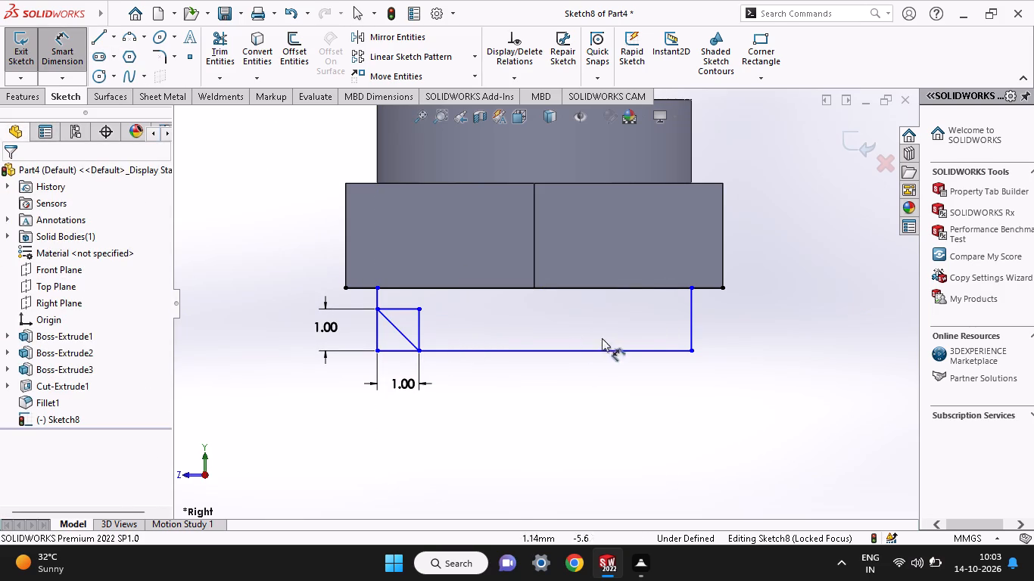
pyautogui.click(693, 317)
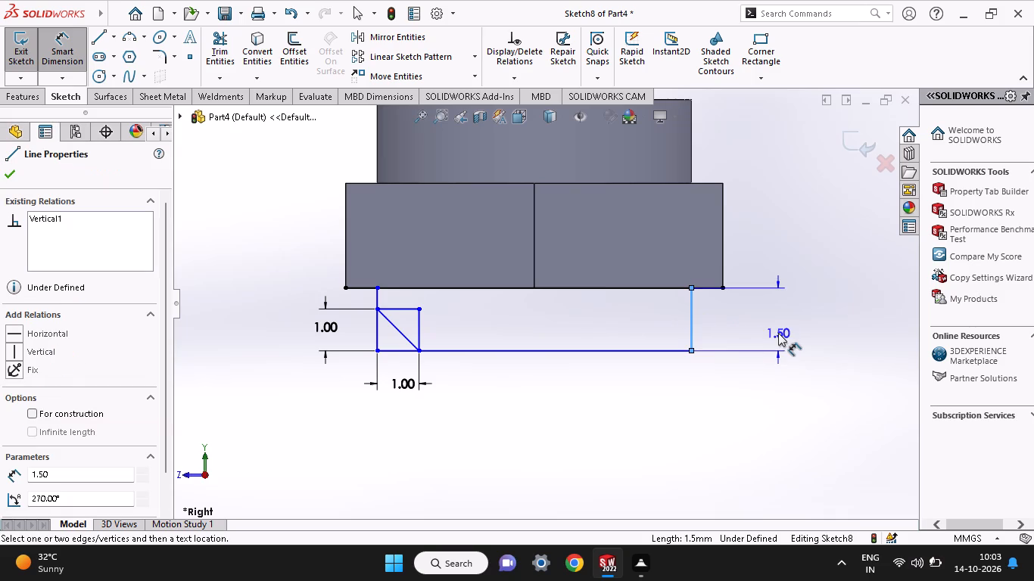
pyautogui.rightClick(776, 333)
pyautogui.click(786, 339)
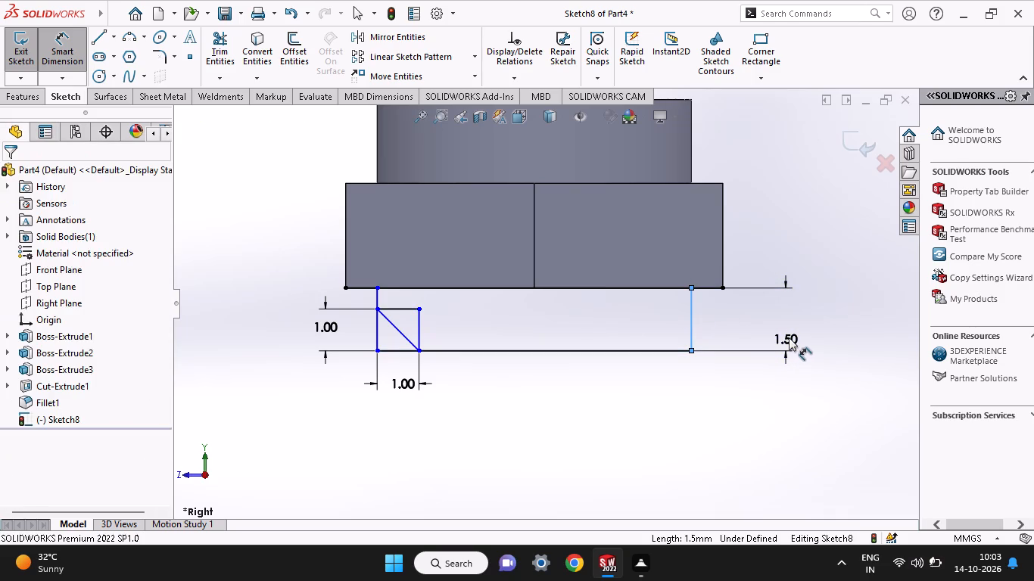
pyautogui.click(789, 337)
pyautogui.rightClick(789, 337)
pyautogui.click(770, 396)
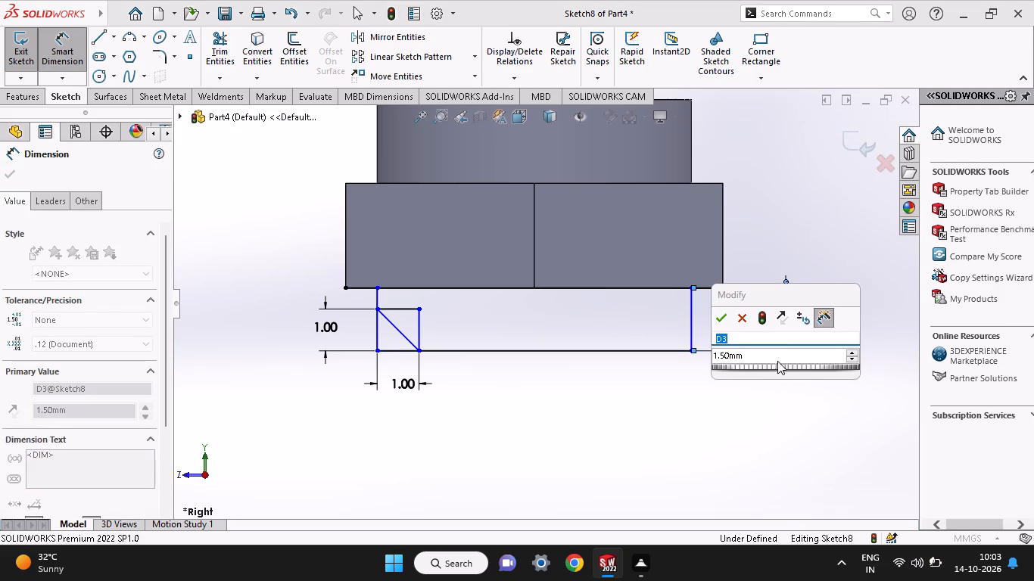
pyautogui.click(740, 318)
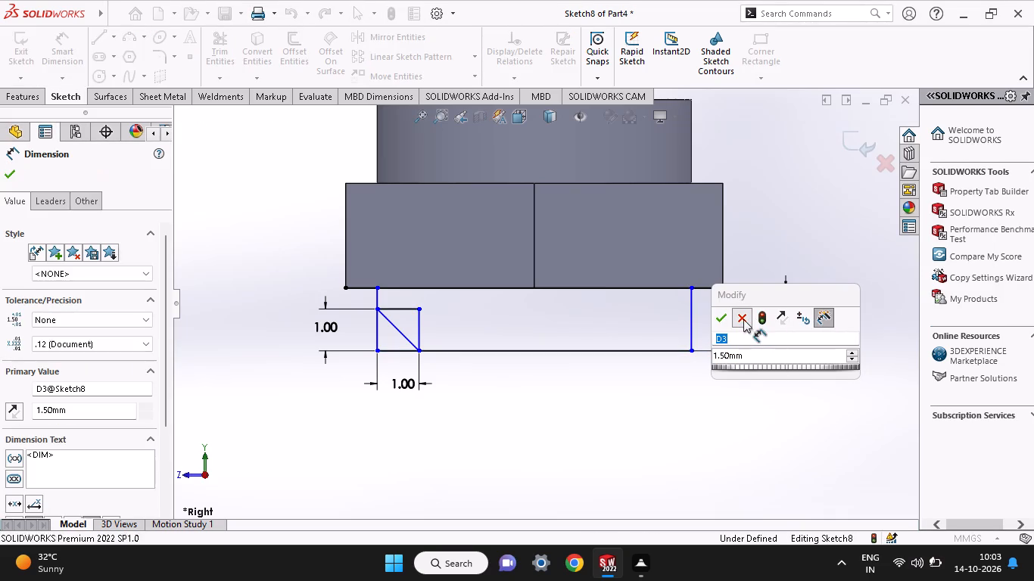
pyautogui.scroll(-1, 766, 335)
pyautogui.rightClick(766, 335)
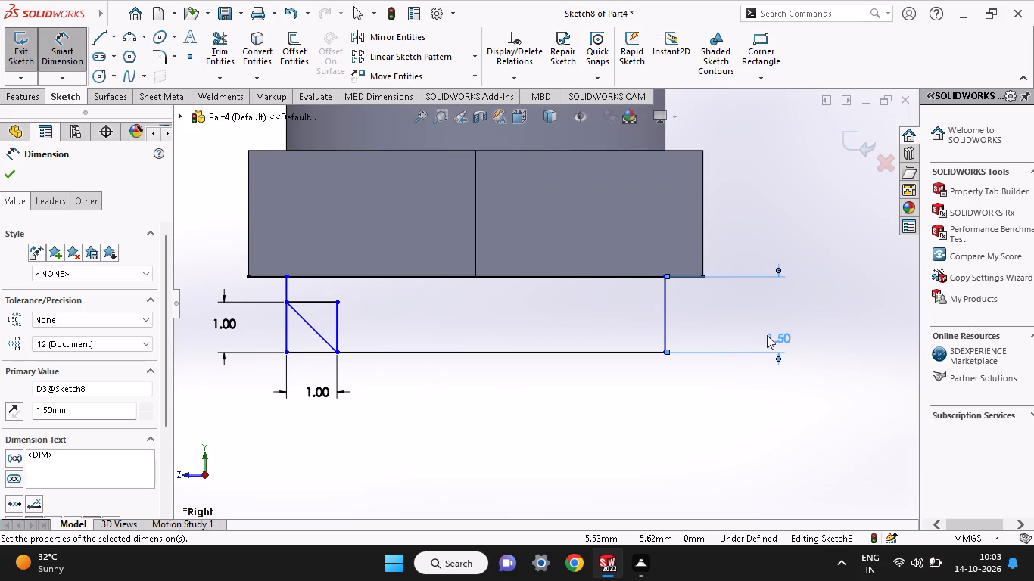
pyautogui.click(735, 410)
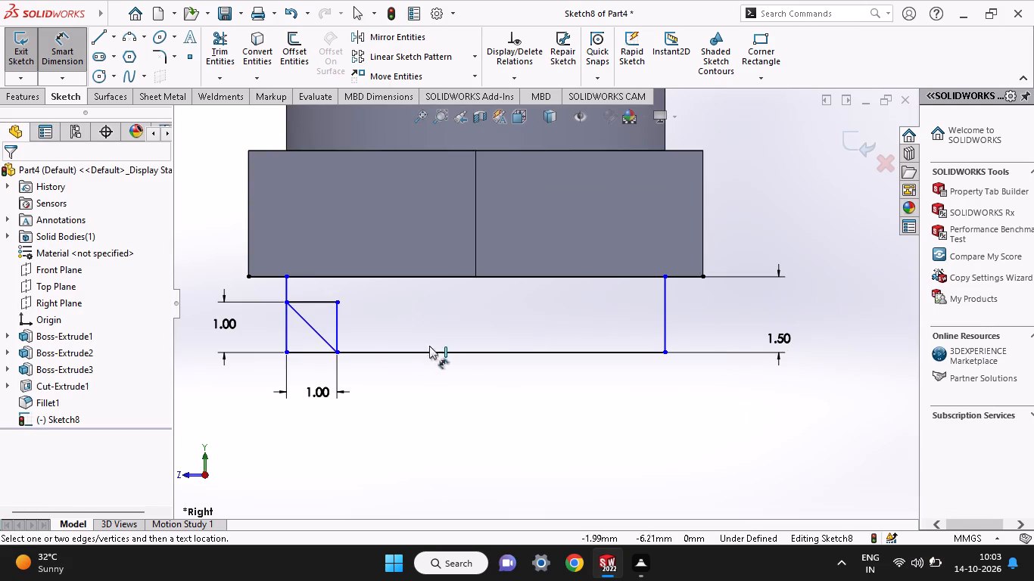
pyautogui.click(776, 337)
pyautogui.rightClick(776, 337)
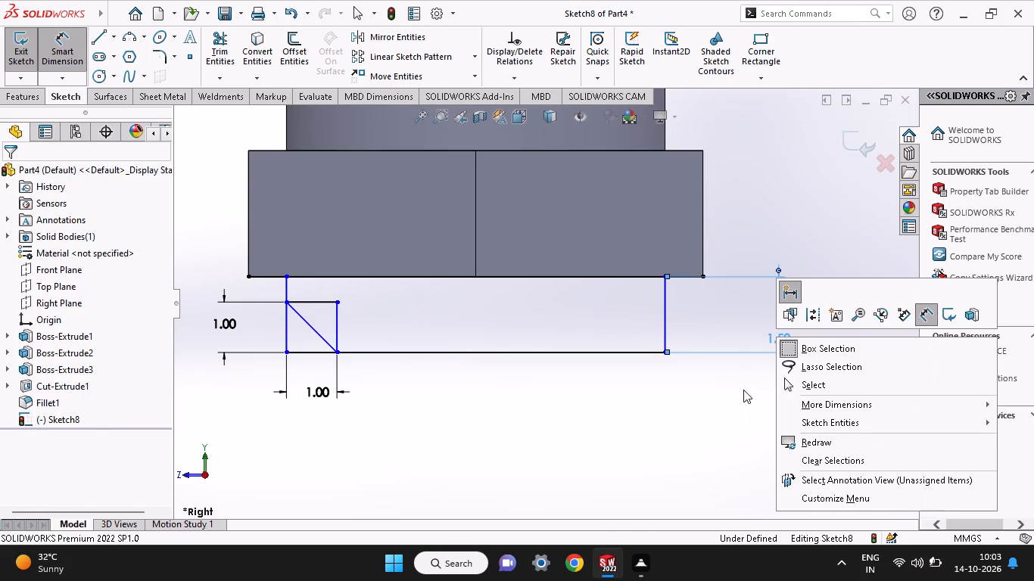
pyautogui.click(742, 391)
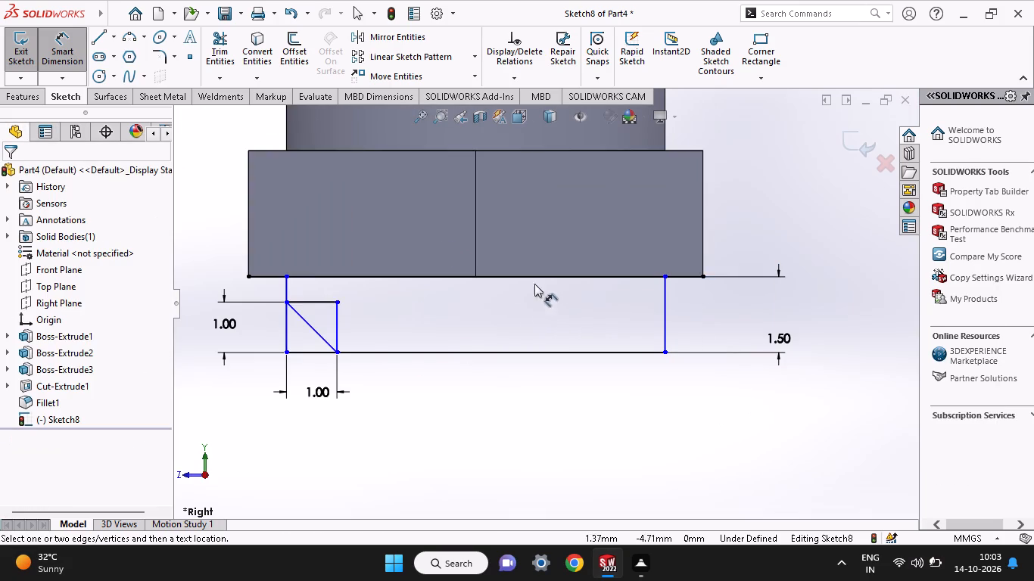
# Draw a corner rectangle about 1.1 mm wide and 1 mm high inside the profile's lower -Z corner.
pyautogui.click(768, 59)
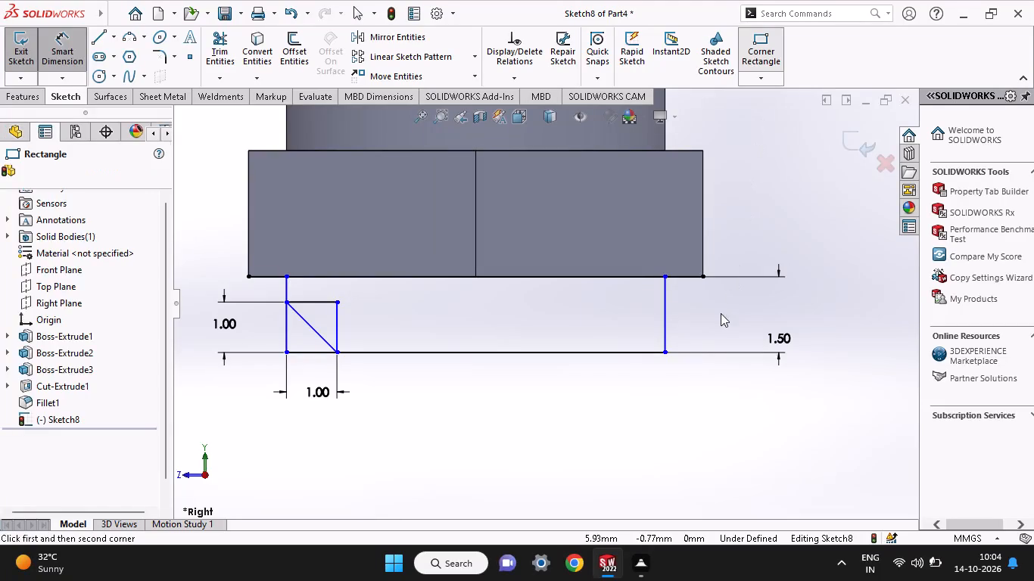
pyautogui.click(666, 350)
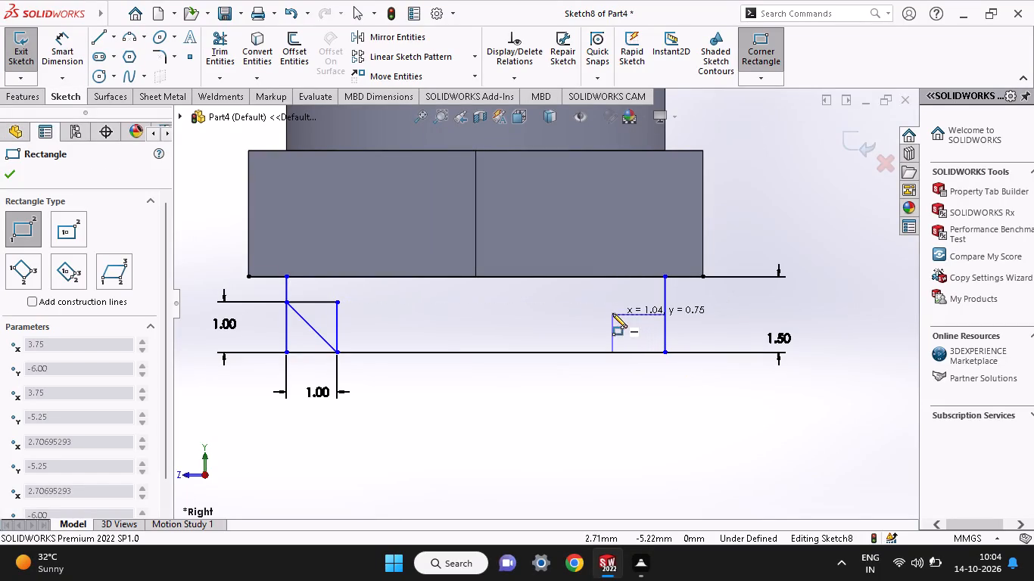
pyautogui.click(609, 304)
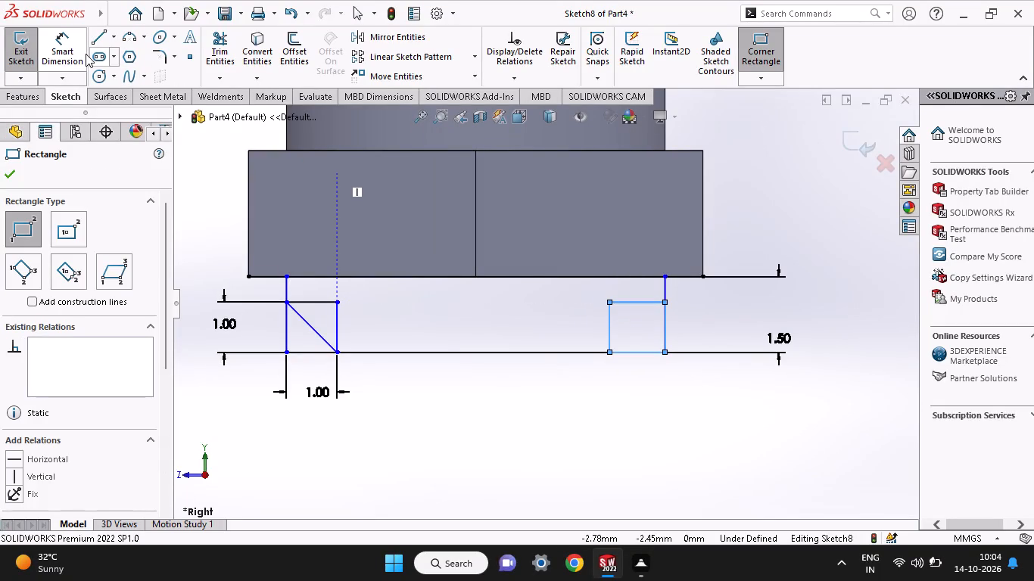
# Dimension the -Z corner rectangle to 1 mm wide and 1 mm high.
pyautogui.click(70, 54)
pyautogui.click(643, 303)
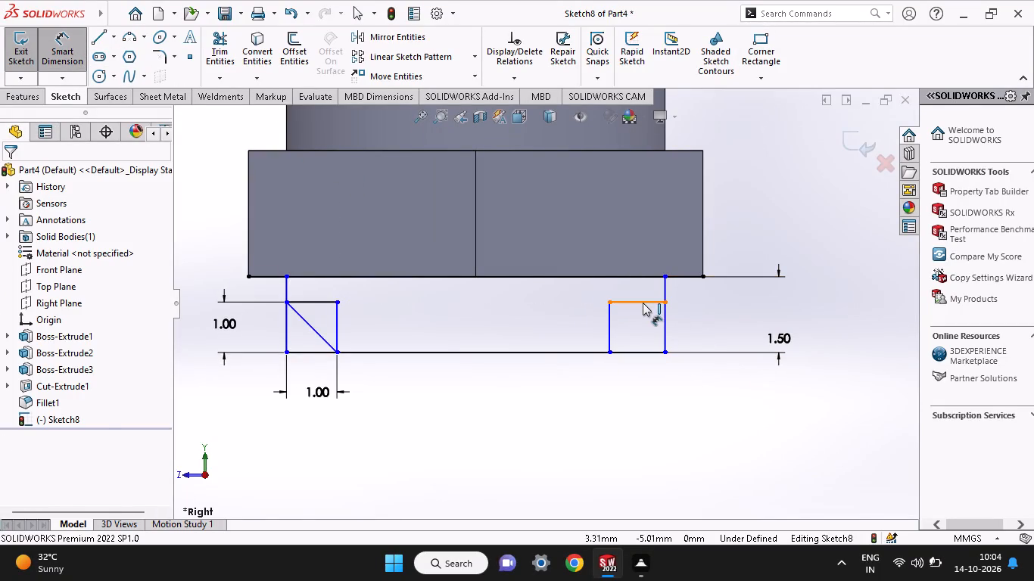
pyautogui.click(639, 261)
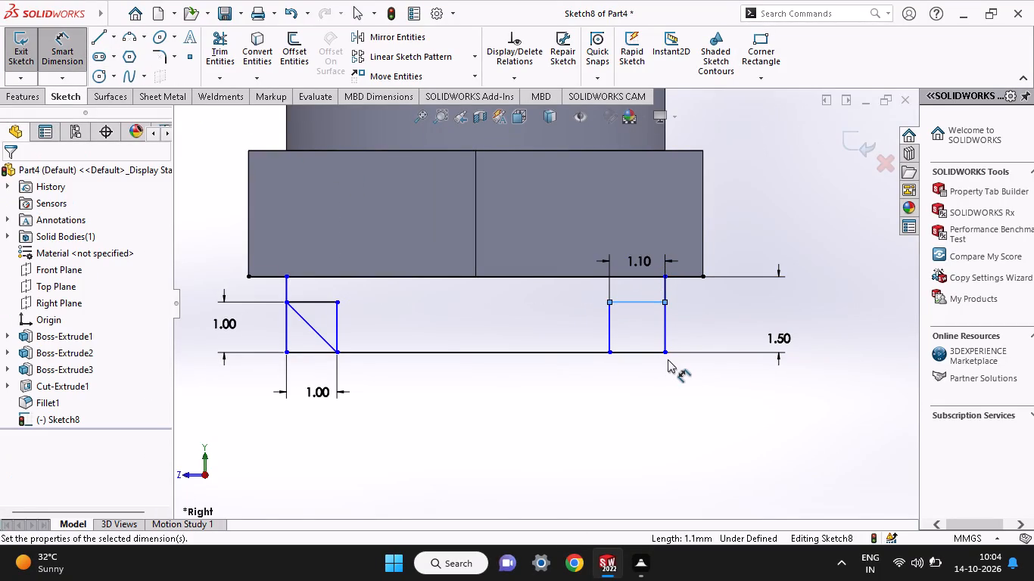
pyautogui.press('1')
pyautogui.press('Return')
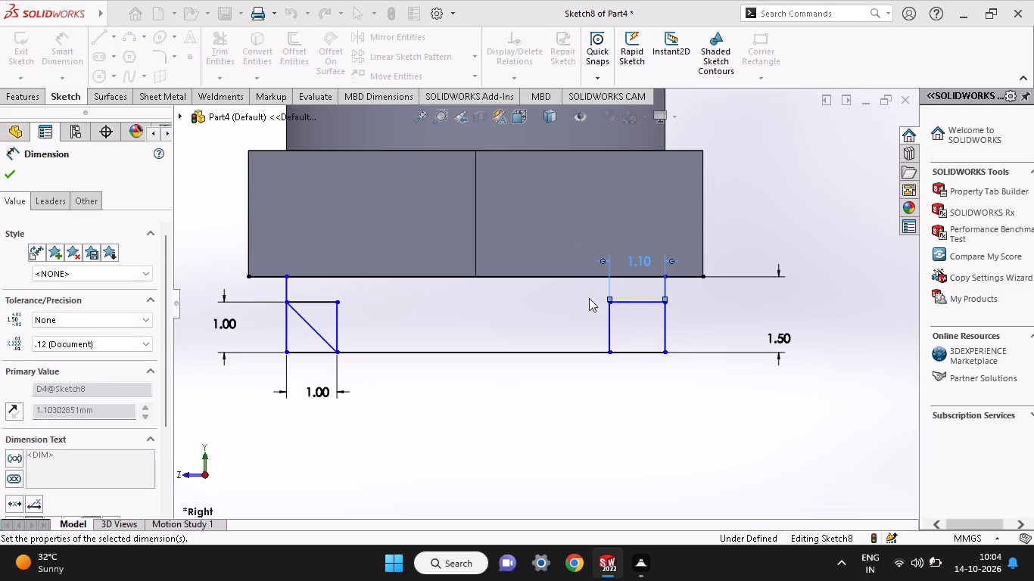
pyautogui.click(617, 328)
pyautogui.rightClick(617, 328)
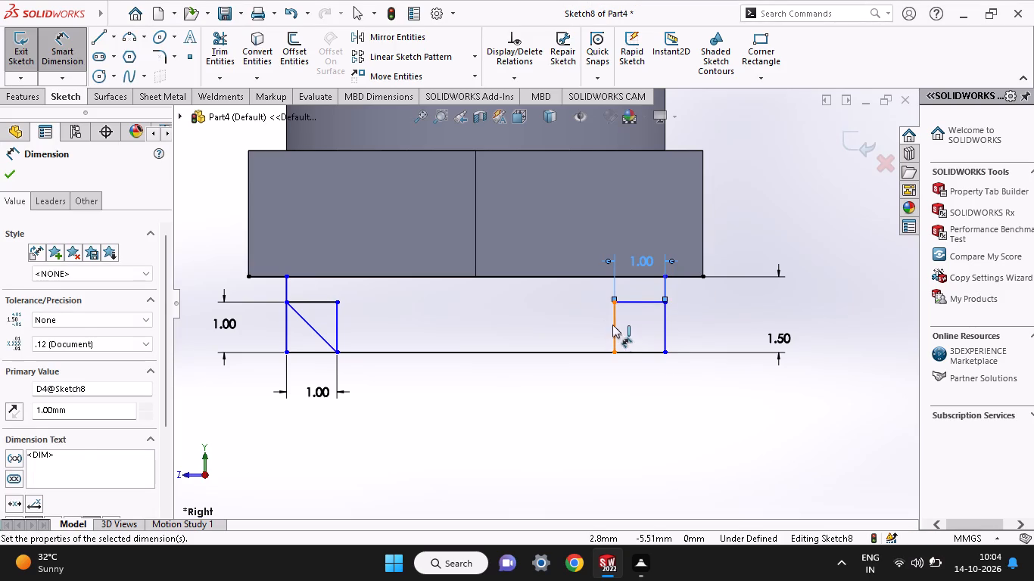
pyautogui.click(572, 325)
pyautogui.rightClick(572, 325)
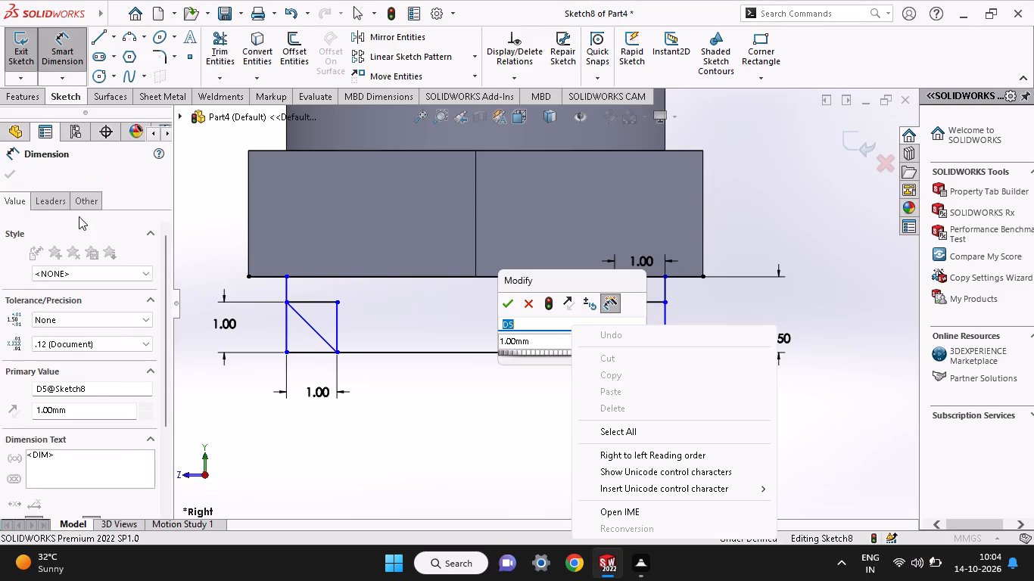
pyautogui.click(509, 306)
pyautogui.rightClick(509, 306)
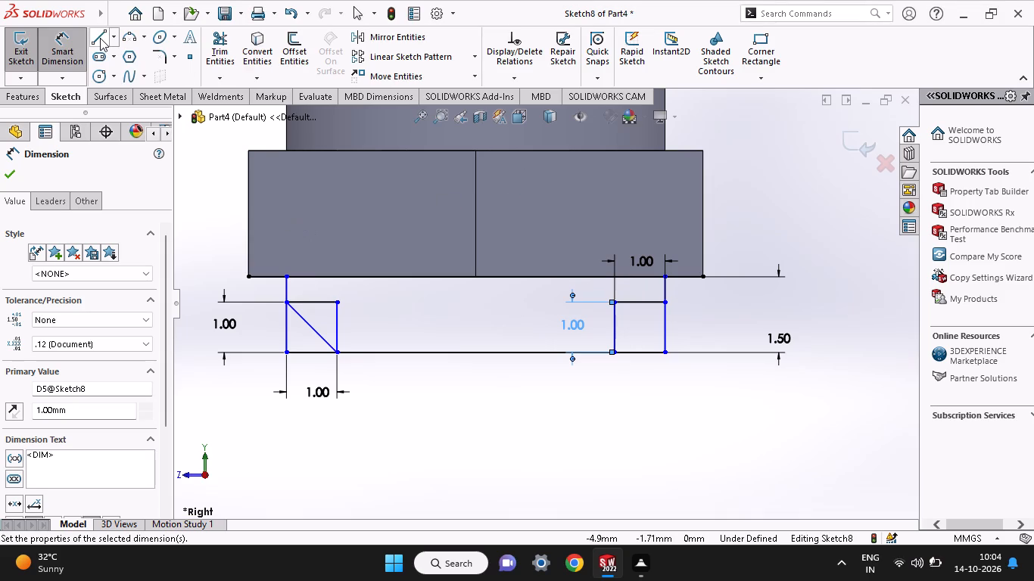
# Draw a diagonal line across the -Z square from its lower inner corner to its upper outer corner.
pyautogui.click(100, 38)
pyautogui.click(615, 349)
pyautogui.rightClick(615, 349)
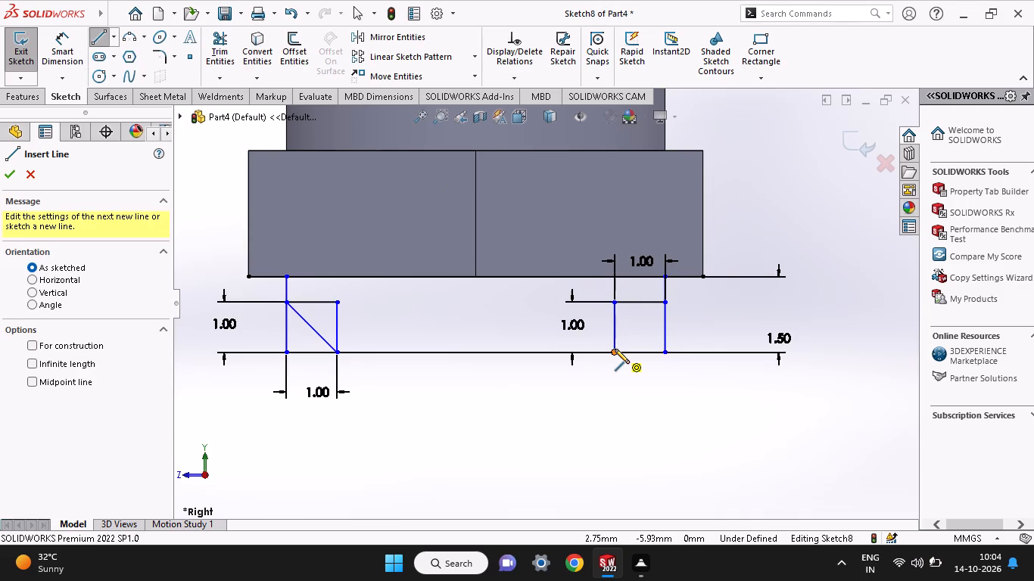
pyautogui.click(667, 303)
pyautogui.rightClick(687, 303)
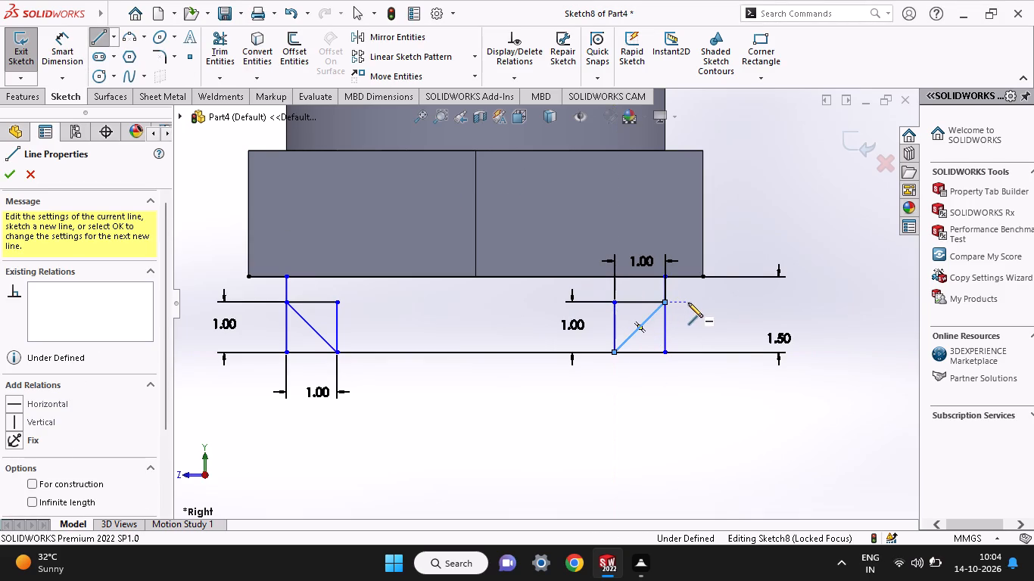
pyautogui.click(722, 317)
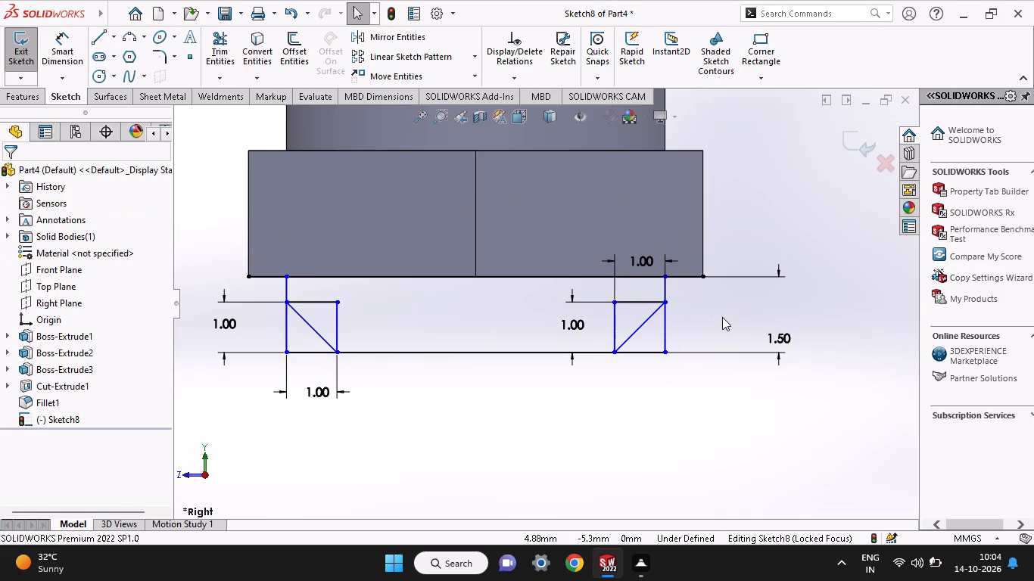
# Trim away the unneeded sides of both small corner squares, keeping the diagonals as the profile's chamfered corners.
pyautogui.click(217, 42)
pyautogui.moveTo(312, 372); pyautogui.dragTo(309, 365)
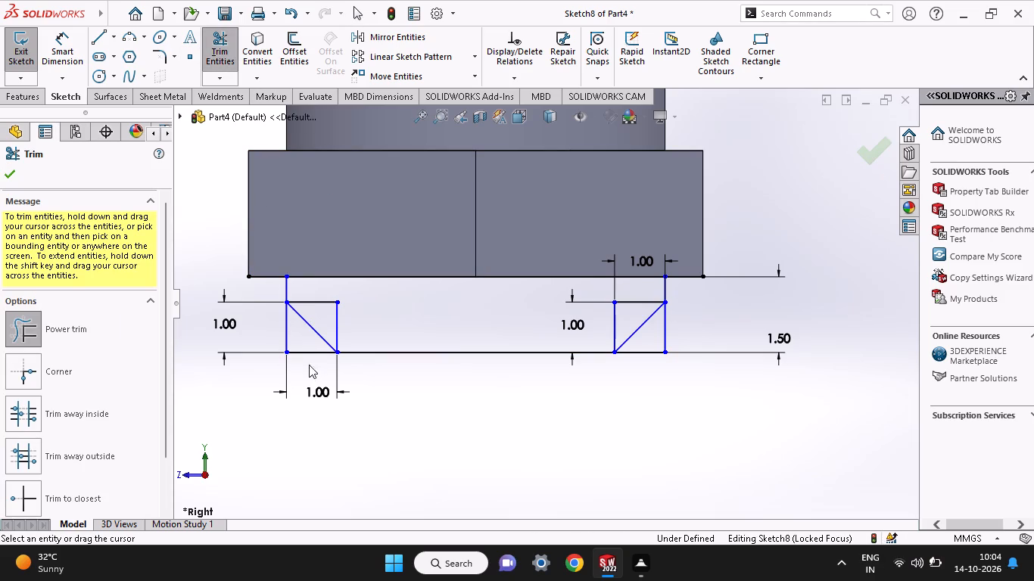
pyautogui.moveTo(309, 365); pyautogui.dragTo(267, 314)
pyautogui.moveTo(357, 319); pyautogui.dragTo(312, 303)
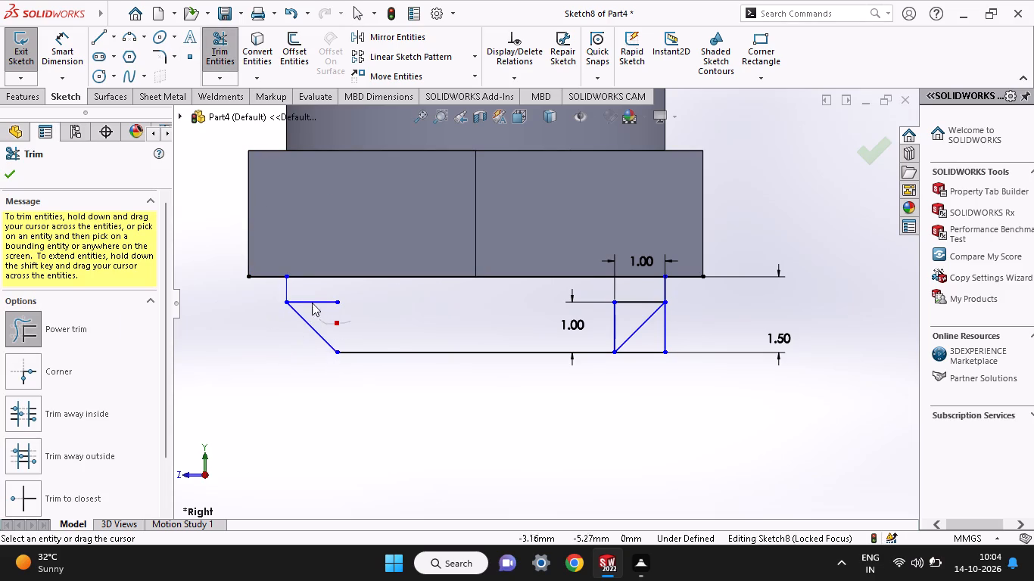
pyautogui.moveTo(312, 303); pyautogui.dragTo(305, 281)
pyautogui.moveTo(598, 328); pyautogui.dragTo(623, 324)
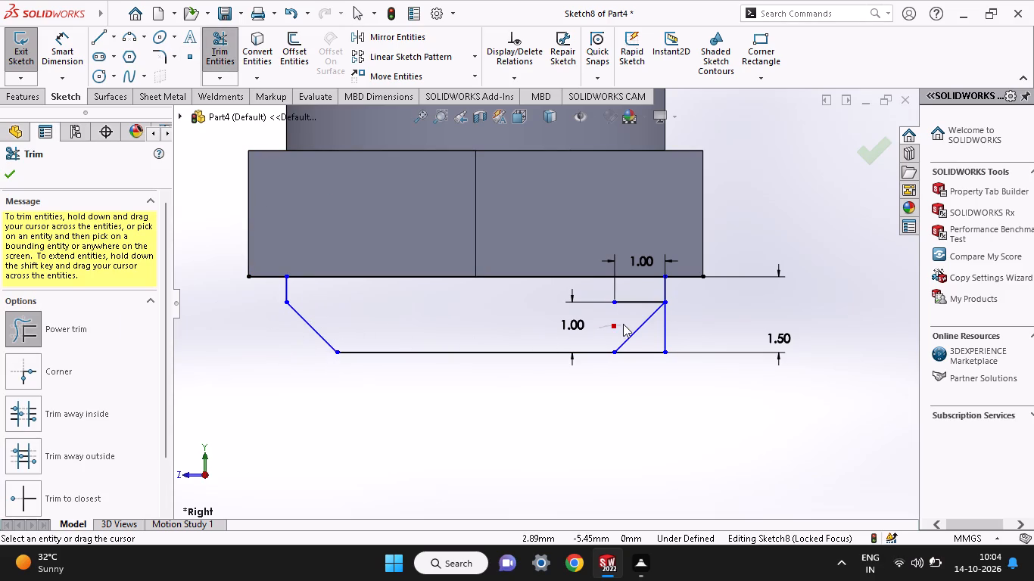
pyautogui.moveTo(623, 324); pyautogui.dragTo(634, 296)
pyautogui.moveTo(651, 334); pyautogui.dragTo(691, 328)
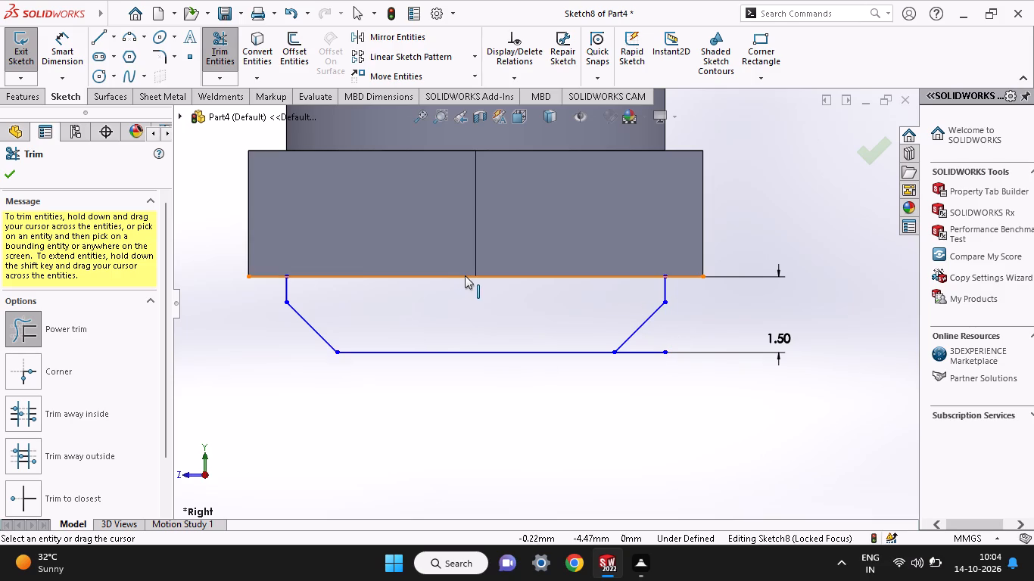
# Draw a vertical centre line from the midpoint of the head's bottom edge to the profile's bottom line.
pyautogui.click(102, 38)
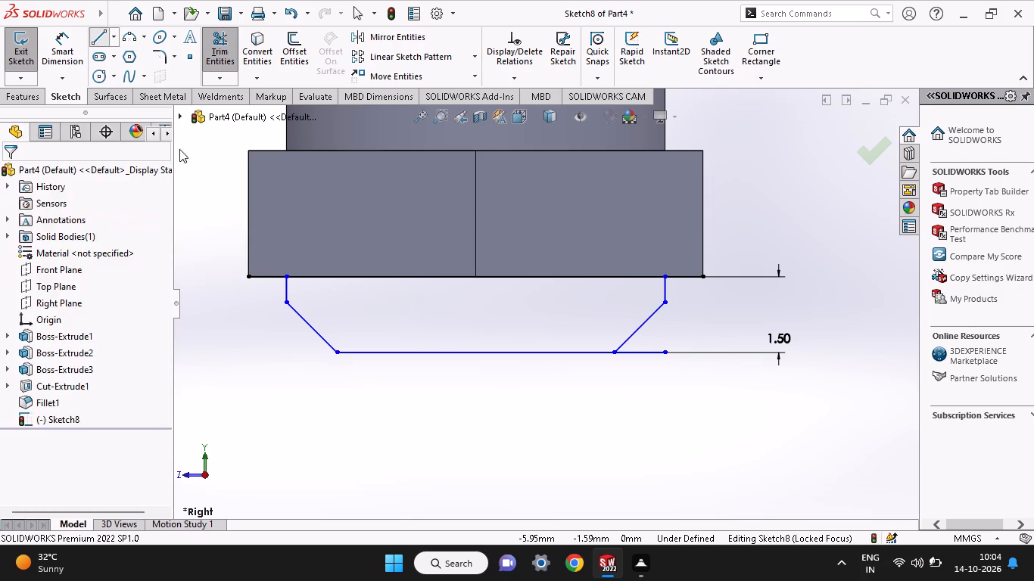
pyautogui.click(474, 276)
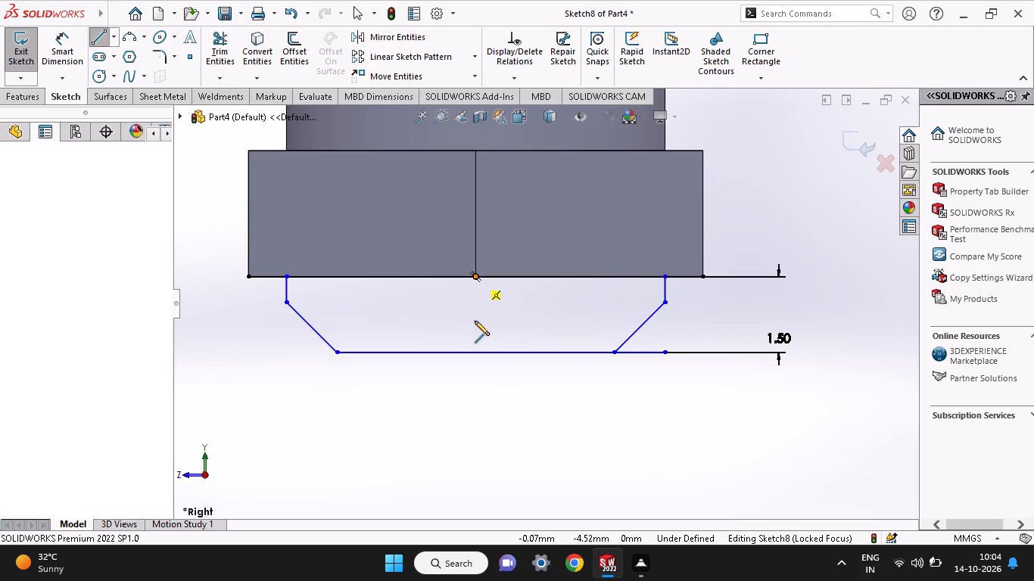
pyautogui.click(478, 349)
pyautogui.rightClick(478, 377)
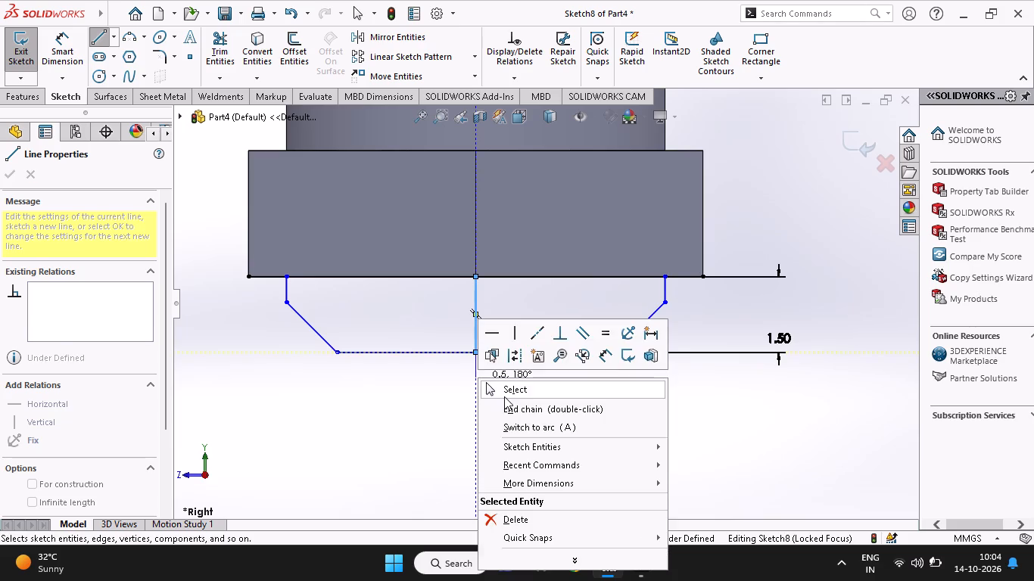
pyautogui.click(506, 396)
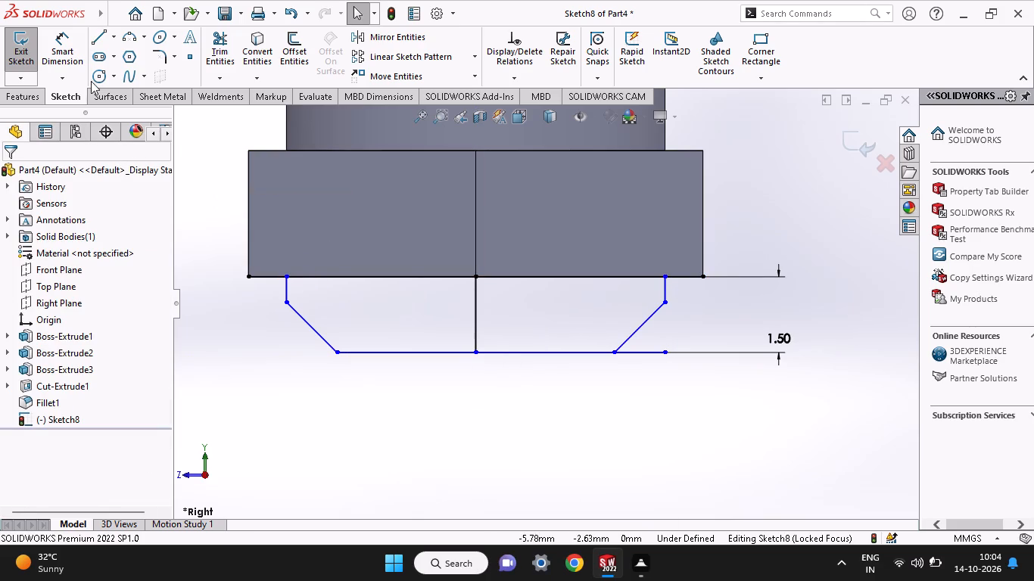
# Draw a horizontal line along the head's bottom edge between the profile's two upper ends to close it.
pyautogui.click(88, 35)
pyautogui.click(92, 40)
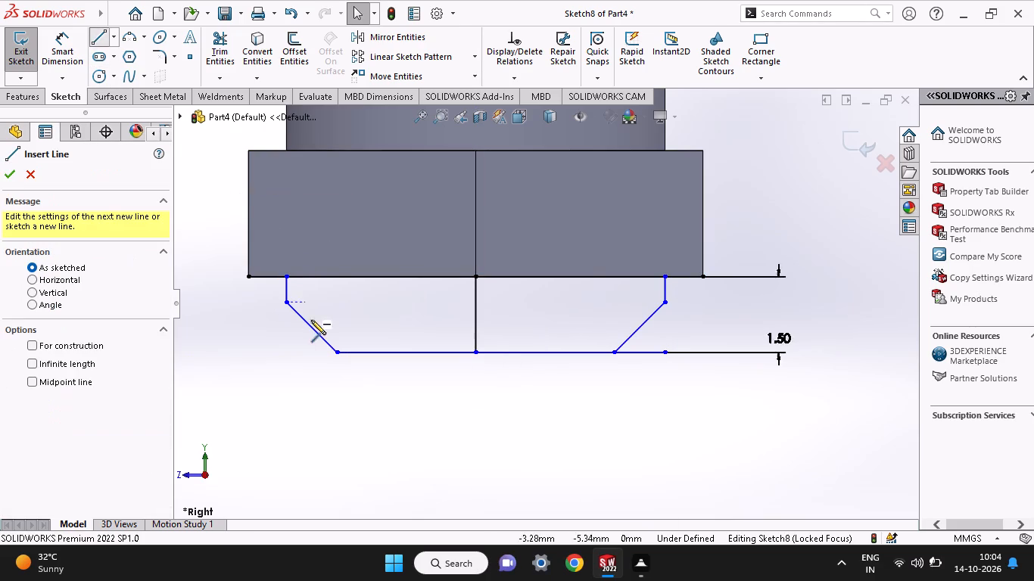
pyautogui.click(289, 275)
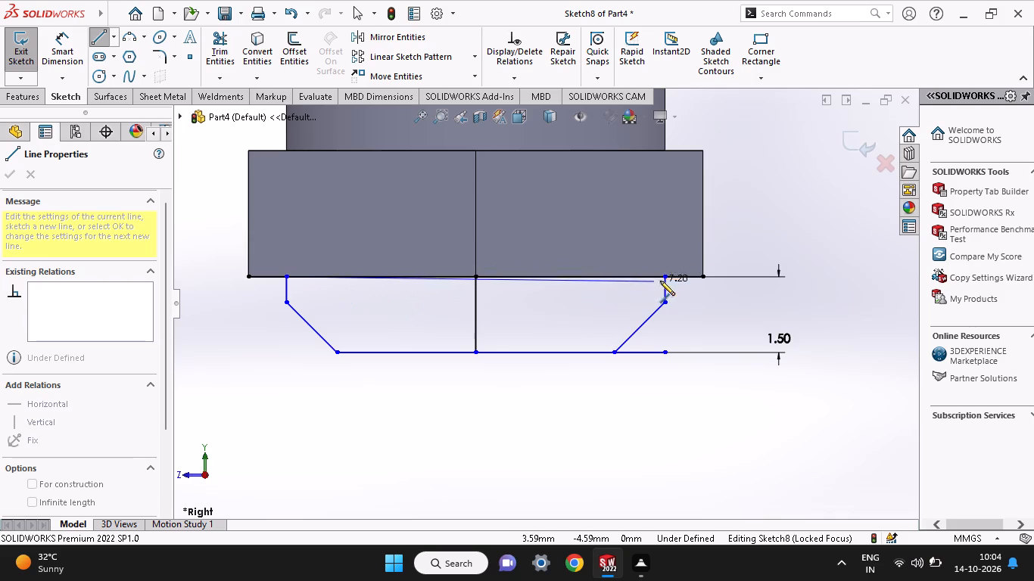
pyautogui.click(664, 280)
pyautogui.rightClick(615, 310)
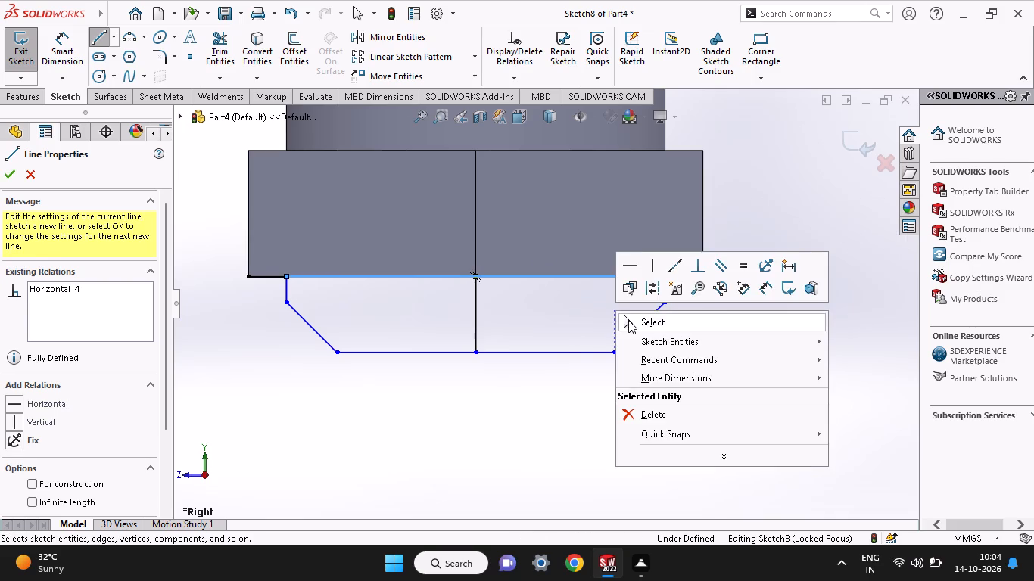
pyautogui.click(628, 320)
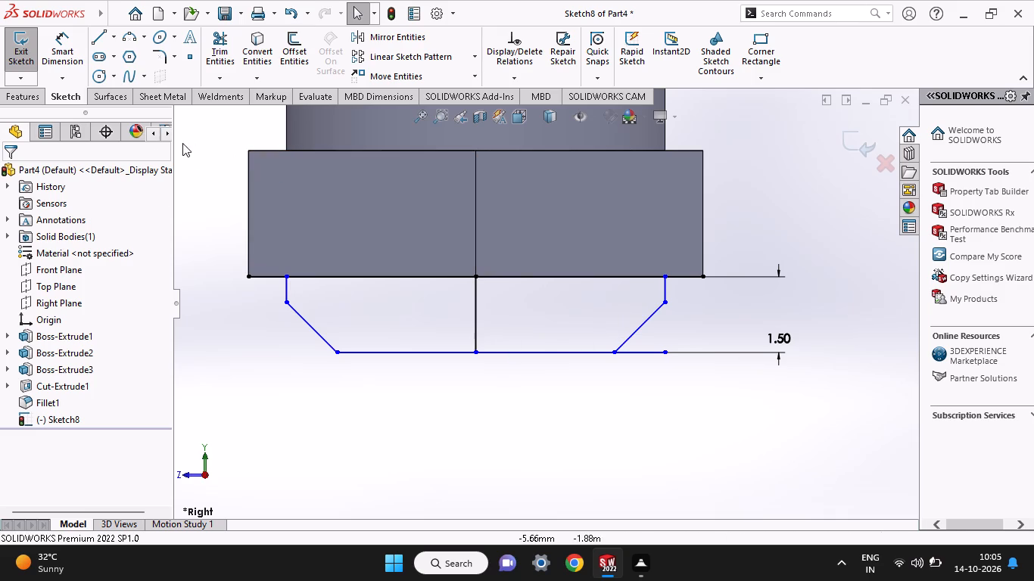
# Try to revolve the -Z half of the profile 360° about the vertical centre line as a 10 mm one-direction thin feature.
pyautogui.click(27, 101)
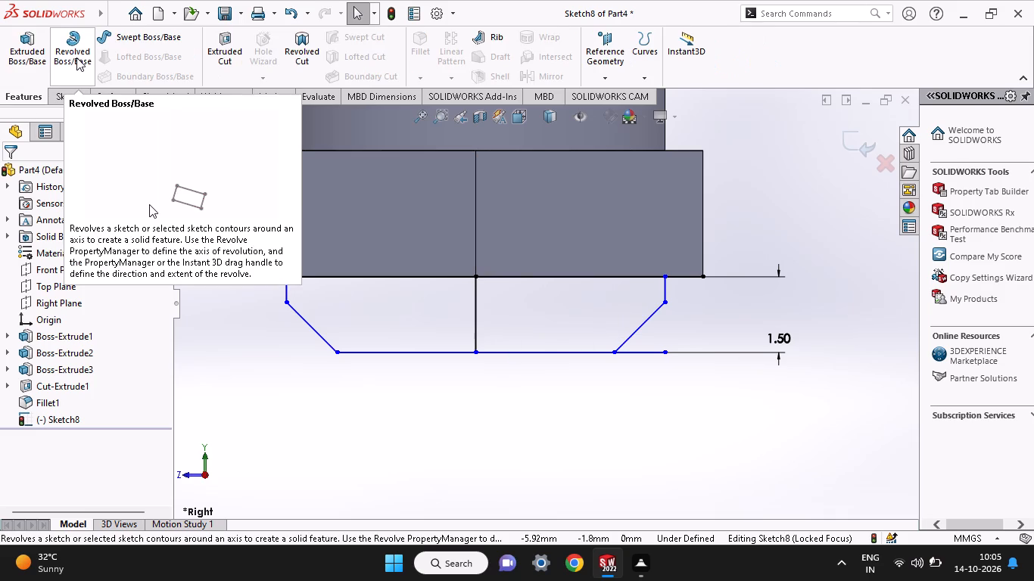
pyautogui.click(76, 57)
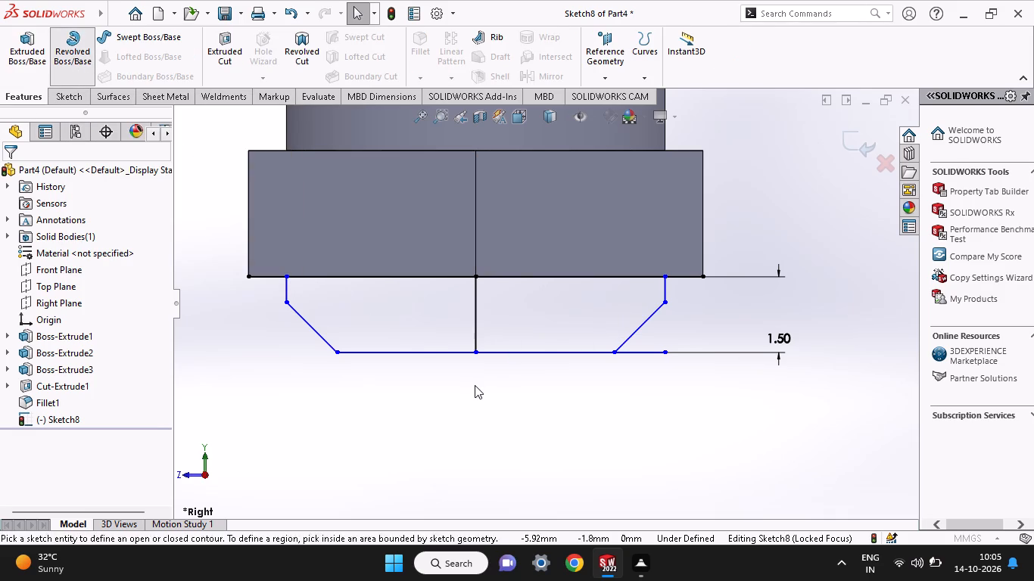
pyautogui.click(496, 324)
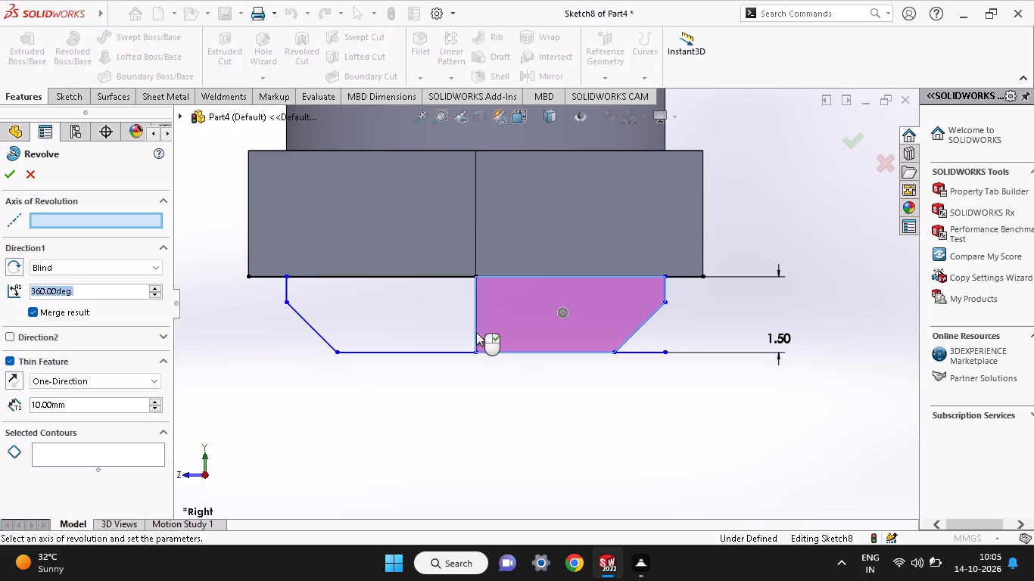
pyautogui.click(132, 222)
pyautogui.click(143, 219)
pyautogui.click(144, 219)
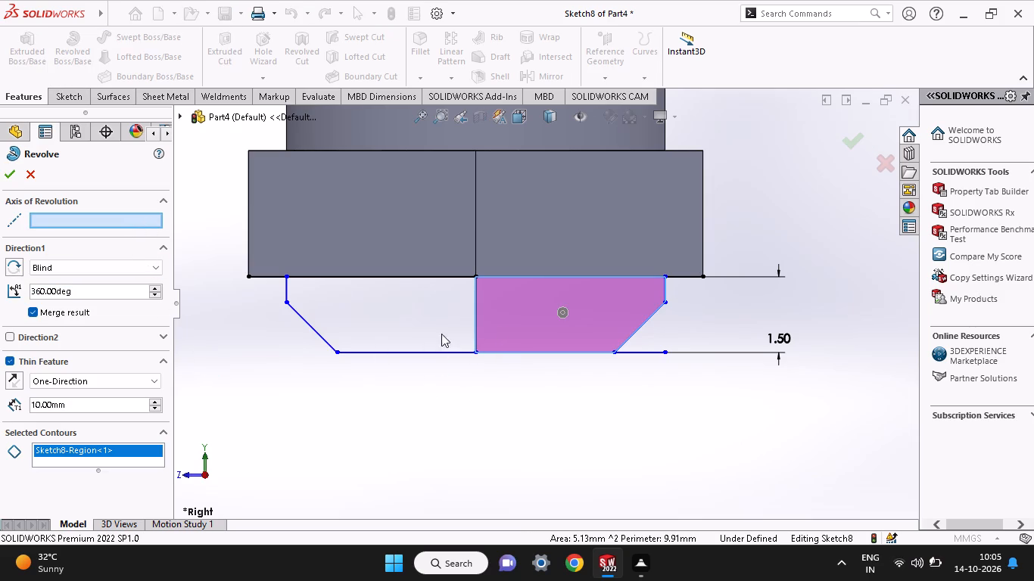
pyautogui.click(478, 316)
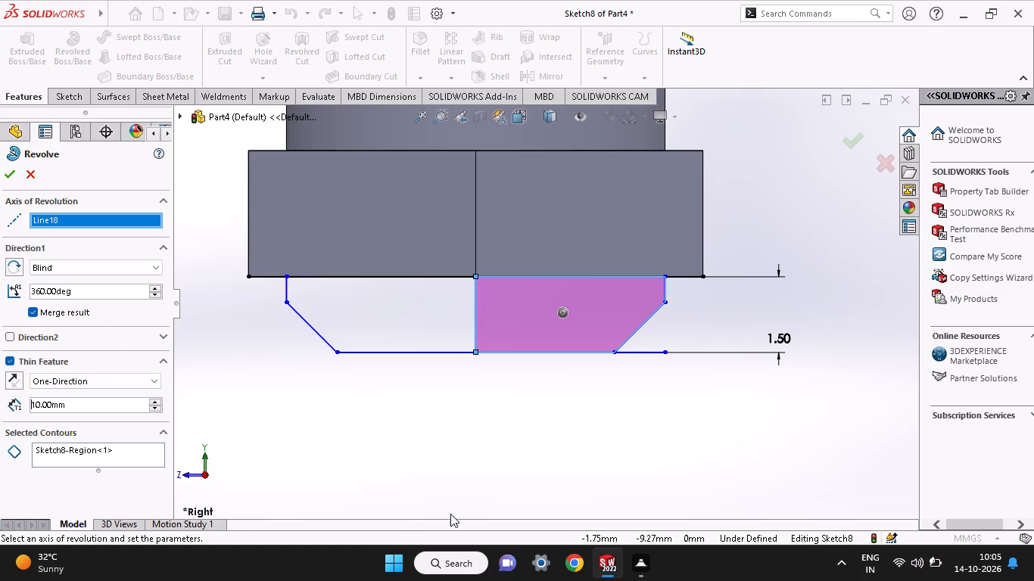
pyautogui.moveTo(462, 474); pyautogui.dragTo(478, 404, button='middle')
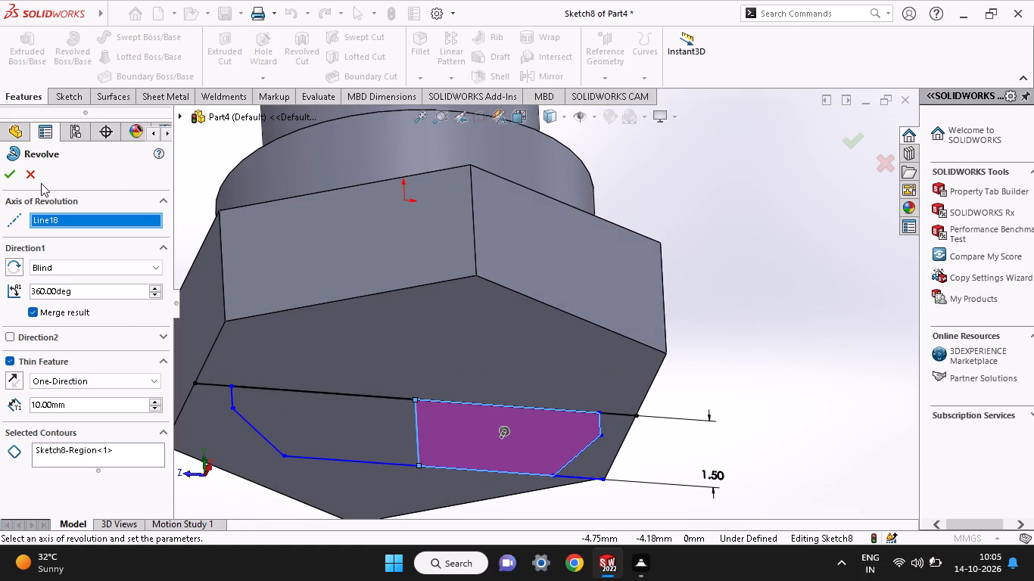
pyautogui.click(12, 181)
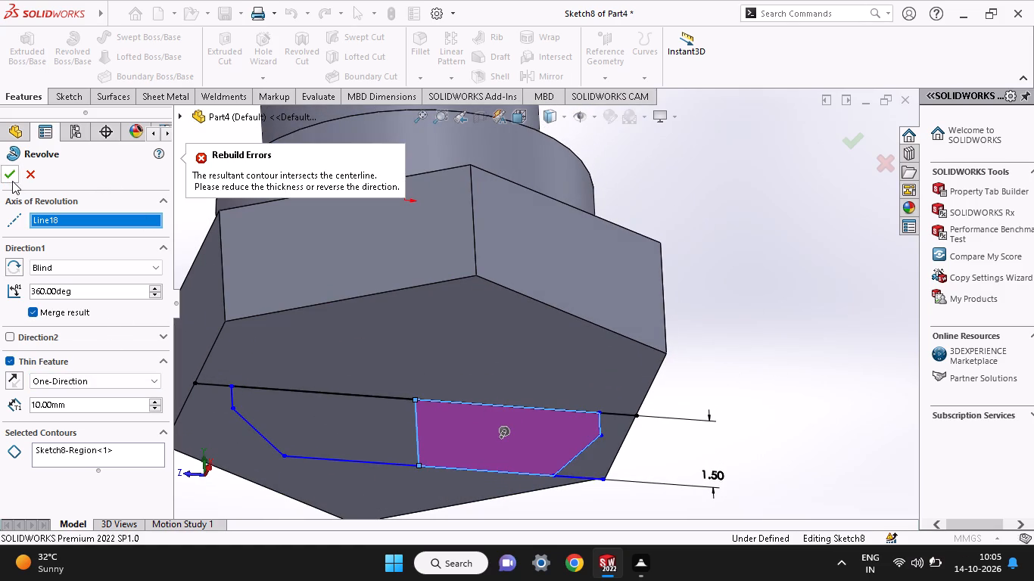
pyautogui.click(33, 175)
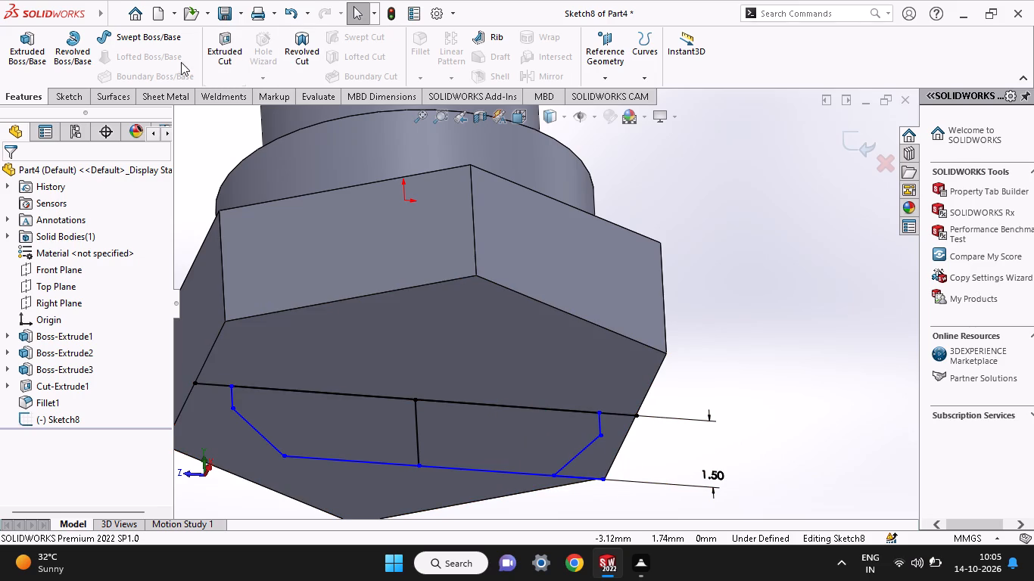
# Trim away the top line's overhanging segments beyond both upper ends of the profile.
pyautogui.click(81, 95)
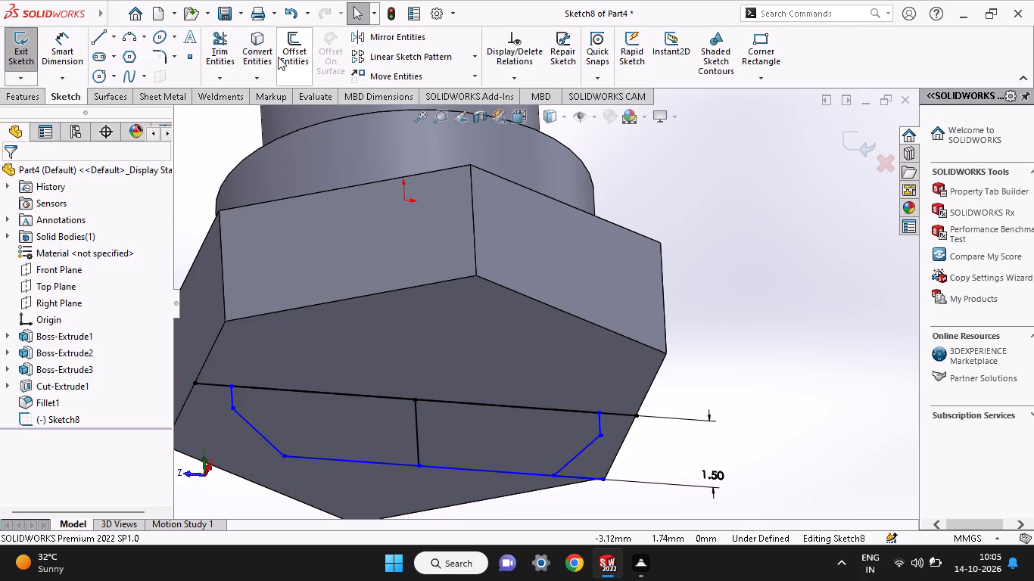
pyautogui.click(222, 53)
pyautogui.moveTo(207, 415); pyautogui.dragTo(210, 374)
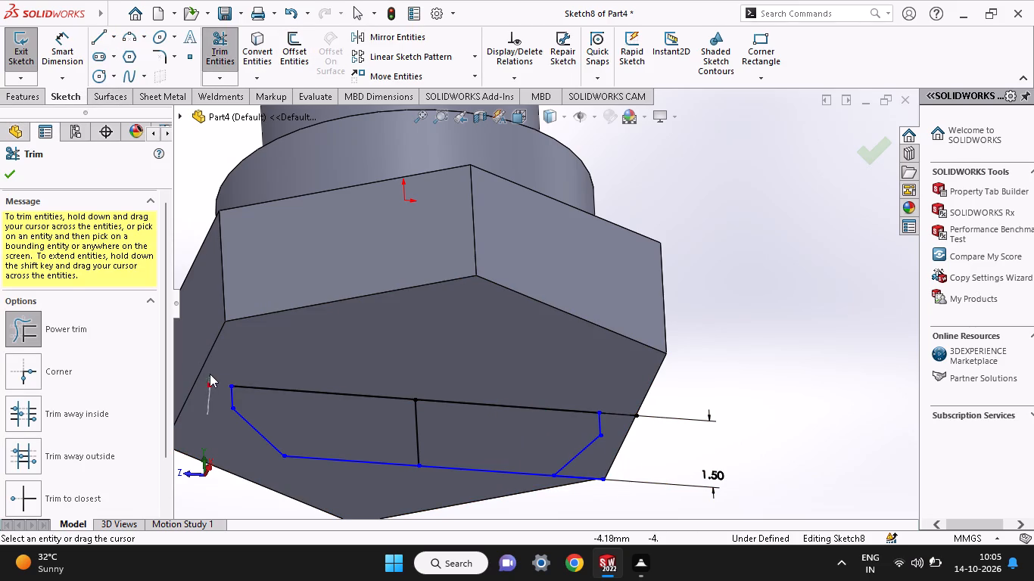
pyautogui.moveTo(210, 374); pyautogui.dragTo(220, 358)
pyautogui.moveTo(618, 430); pyautogui.dragTo(623, 407)
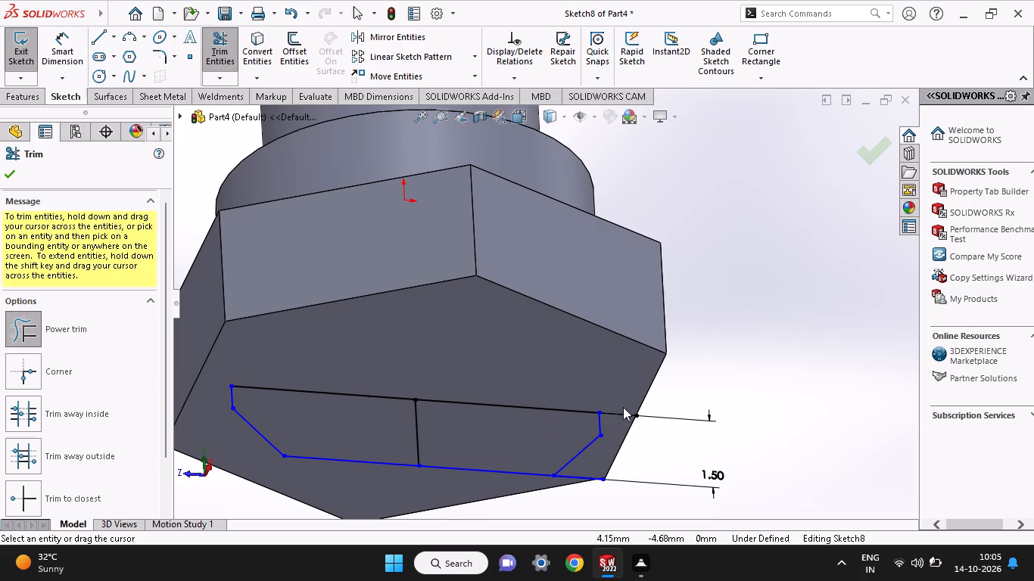
pyautogui.moveTo(623, 407); pyautogui.dragTo(624, 398)
pyautogui.click(16, 173)
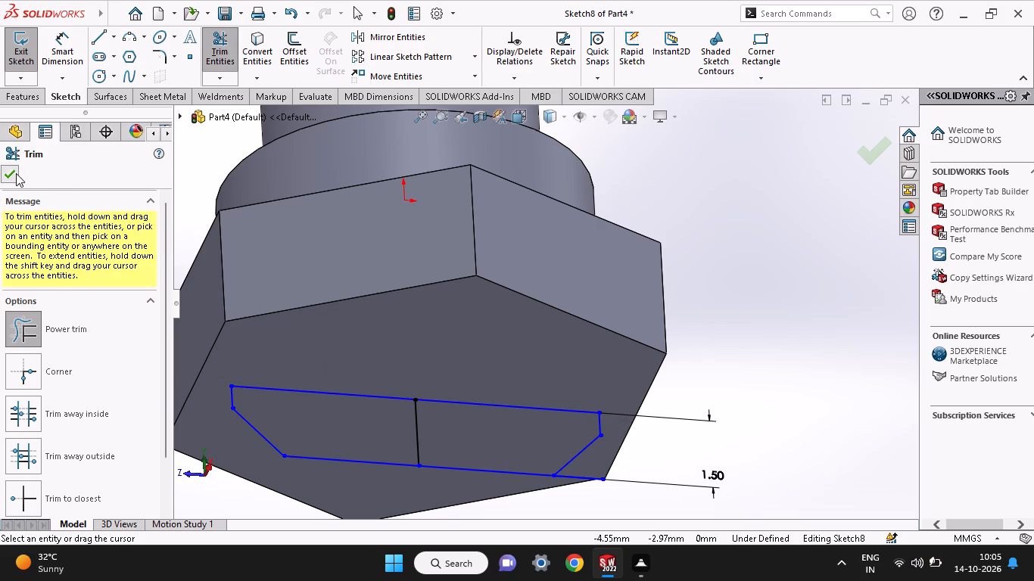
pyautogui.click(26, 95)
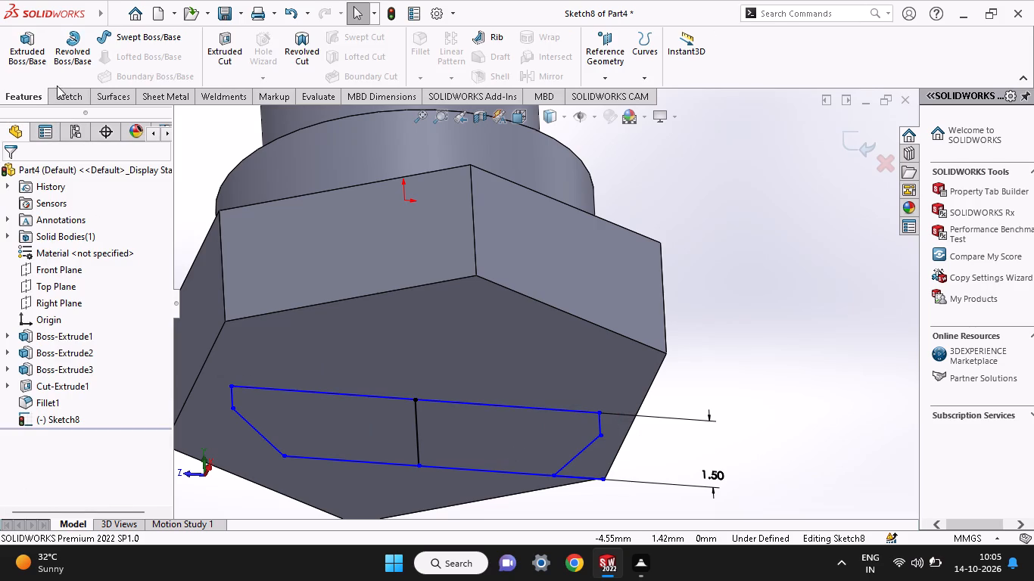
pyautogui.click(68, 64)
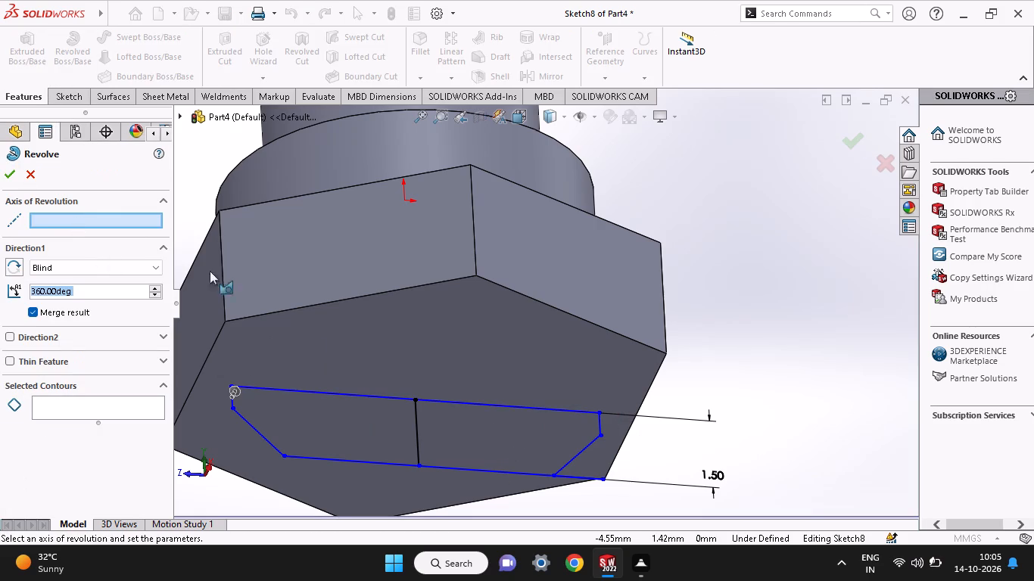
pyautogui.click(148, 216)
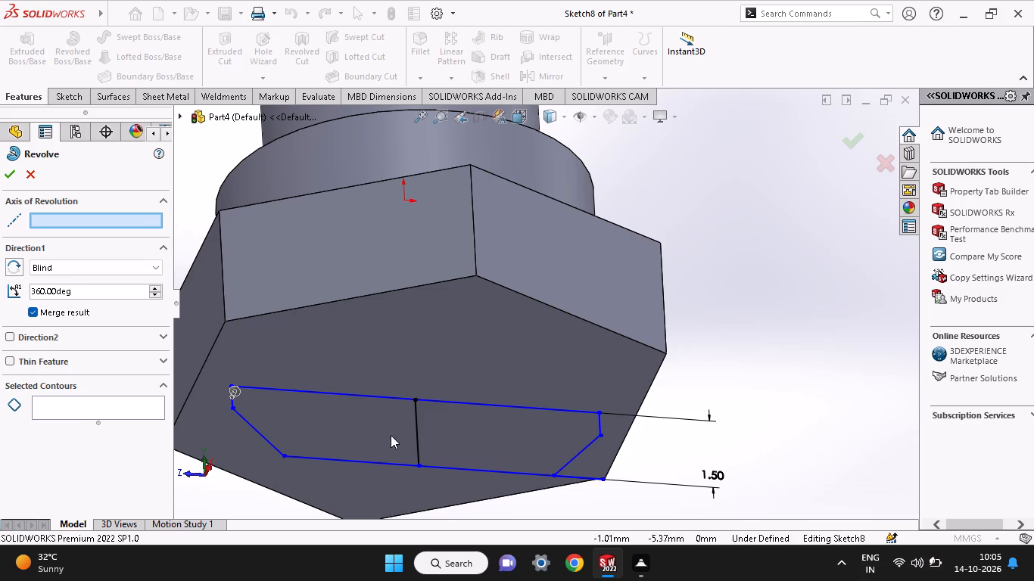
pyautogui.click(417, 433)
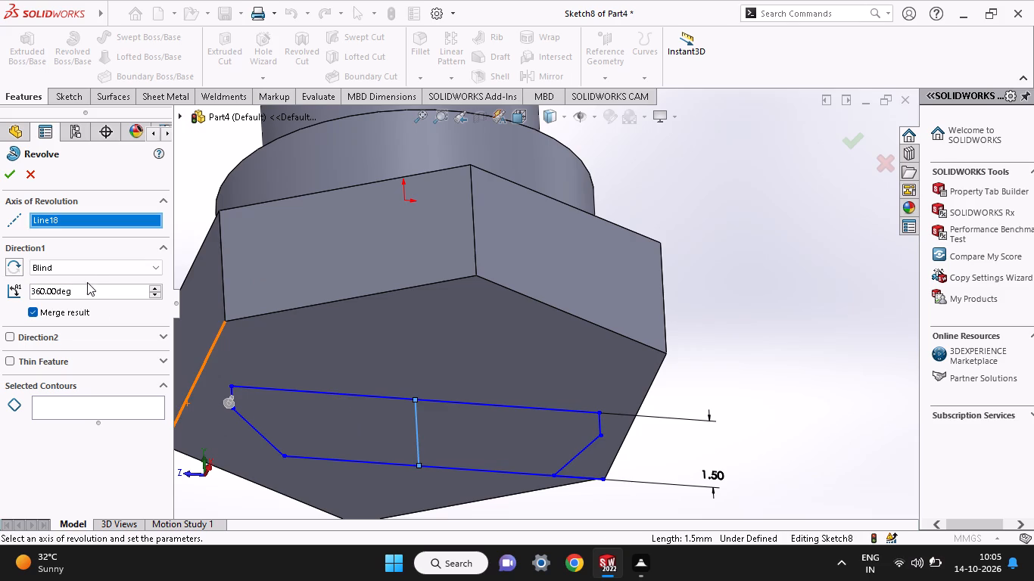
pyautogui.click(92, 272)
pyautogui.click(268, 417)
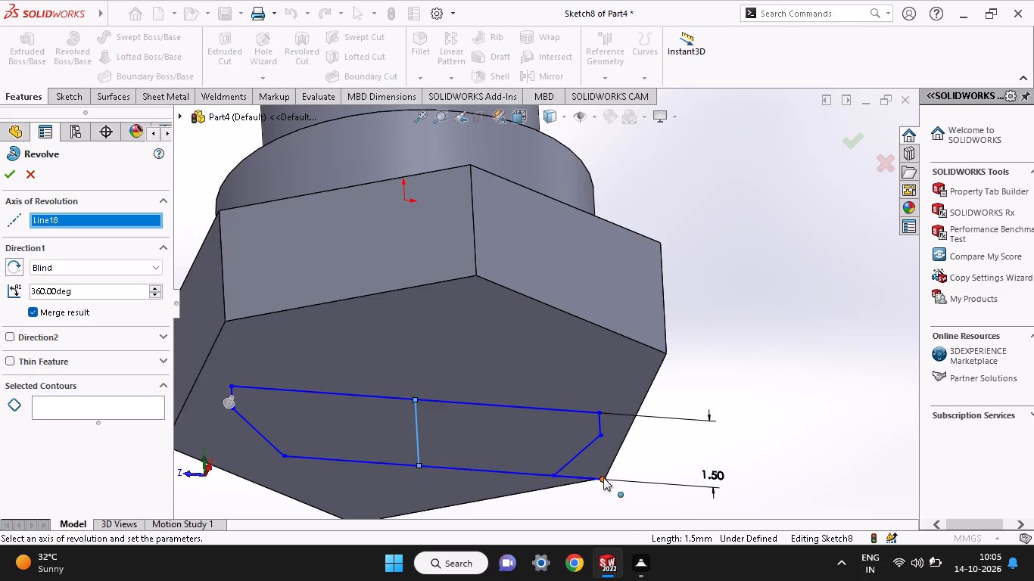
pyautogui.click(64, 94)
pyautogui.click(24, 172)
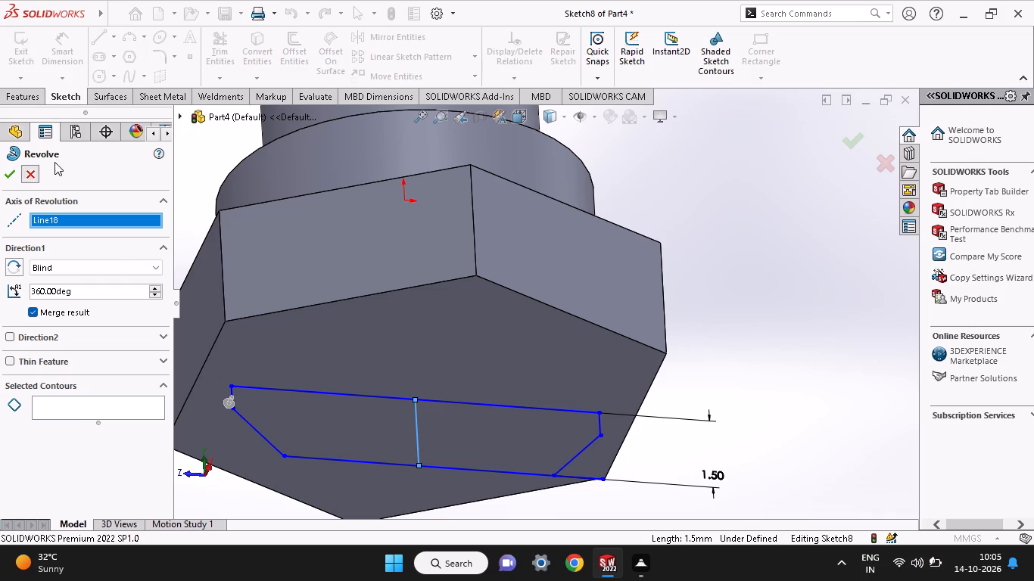
# Trim off the leftover bottom line segment extending beyond the profile's -Z chamfer.
pyautogui.click(209, 51)
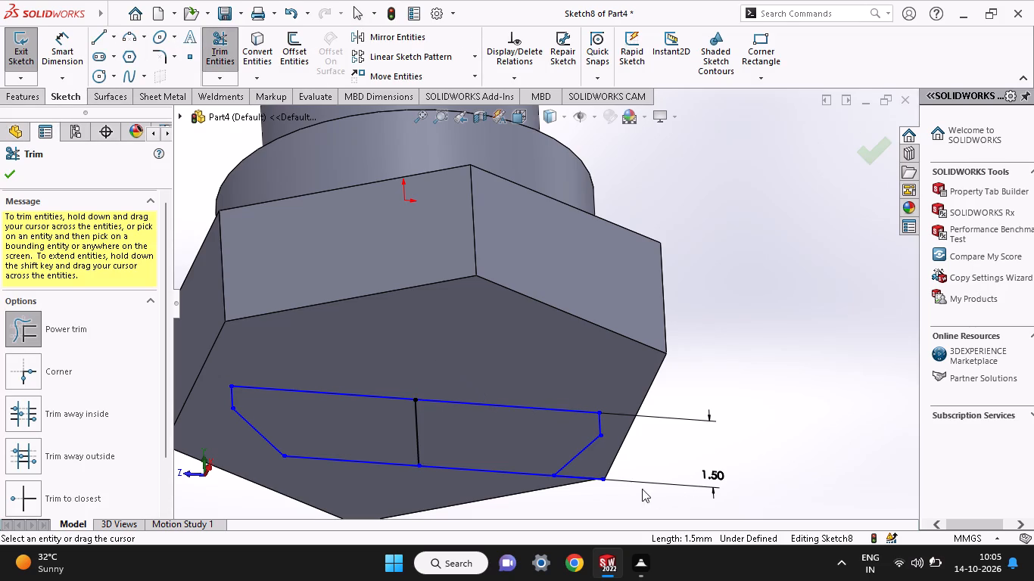
pyautogui.moveTo(609, 461); pyautogui.dragTo(574, 489)
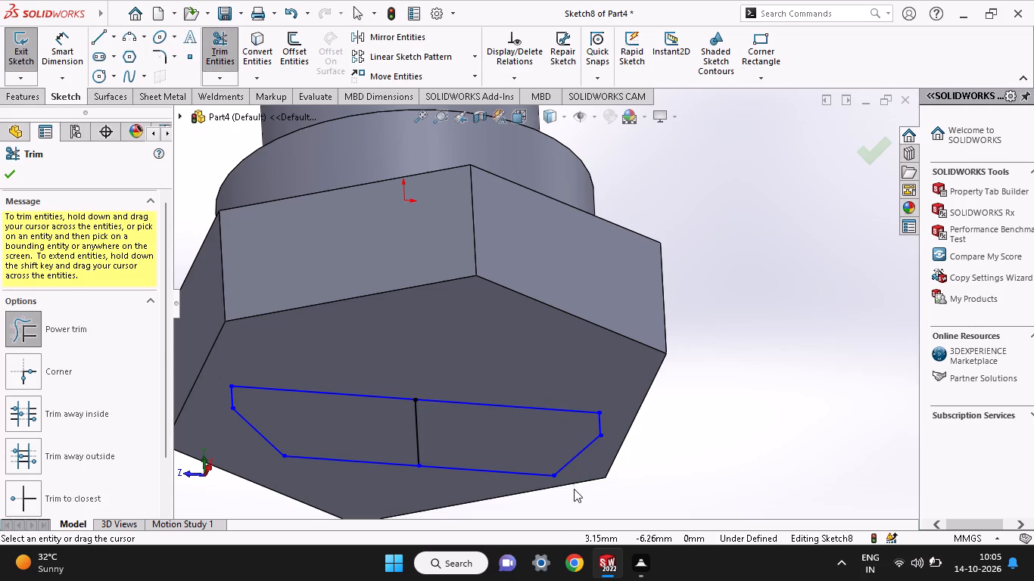
pyautogui.click(10, 179)
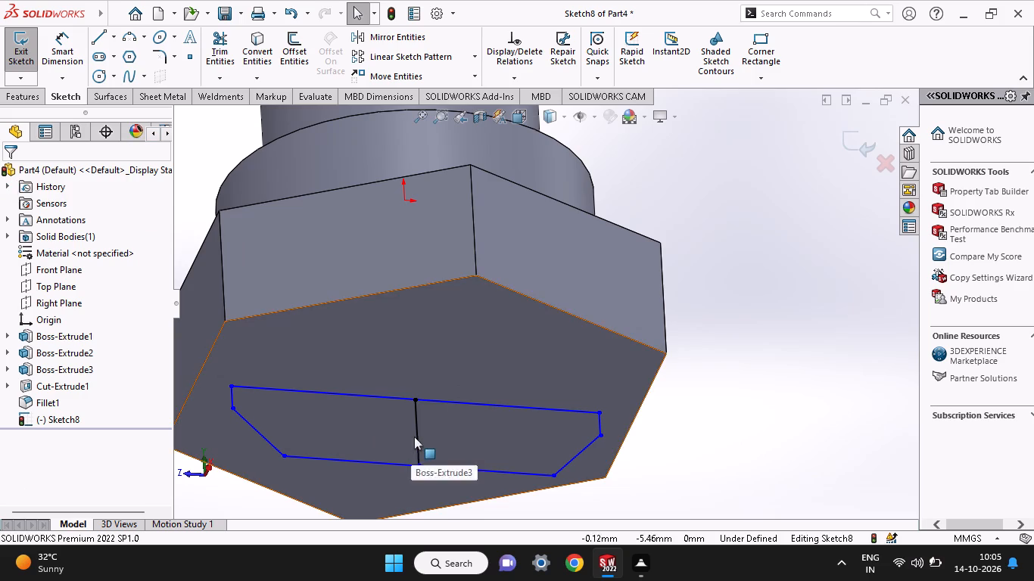
# Try to revolve both halves of the profile 360° about the vertical centre line, with that line also picked as a contour.
pyautogui.click(34, 95)
pyautogui.scroll(1, 70, 88)
pyautogui.click(84, 62)
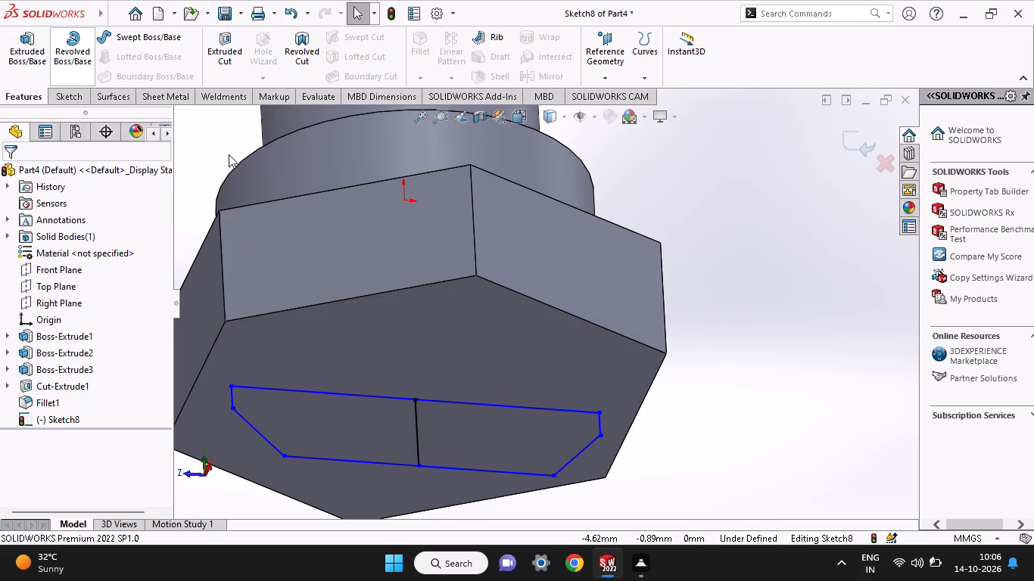
pyautogui.click(419, 429)
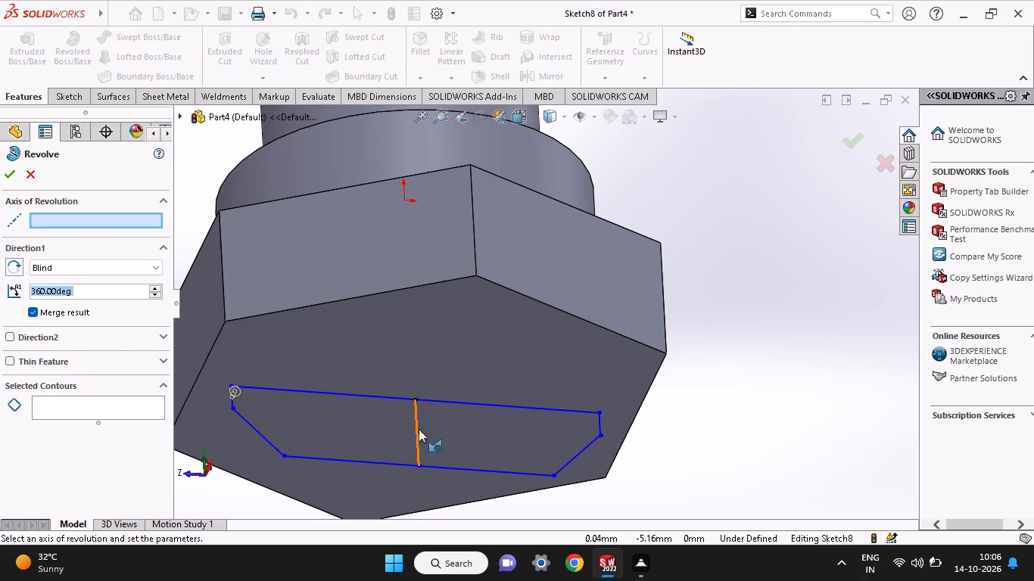
pyautogui.click(297, 409)
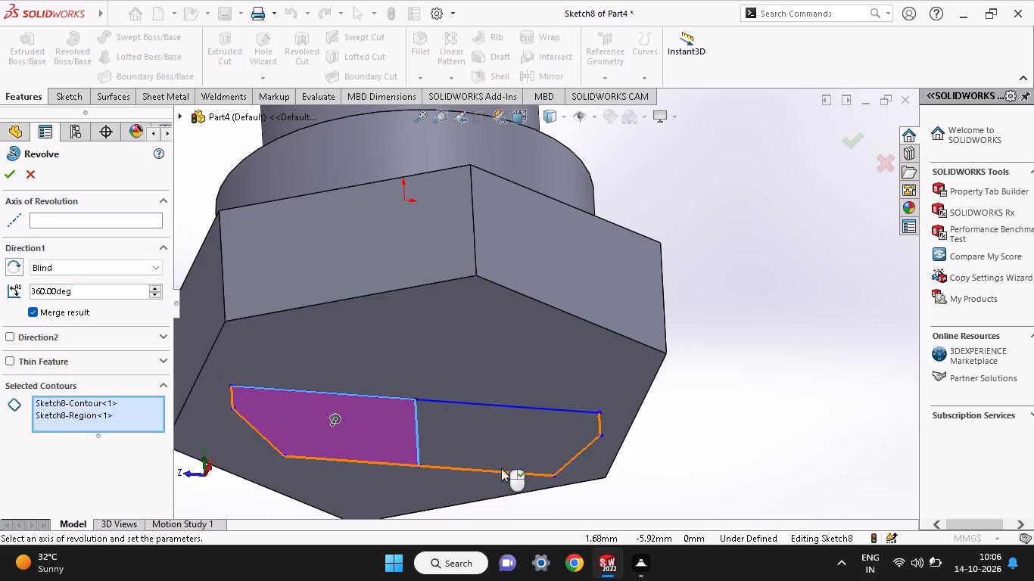
pyautogui.click(471, 448)
pyautogui.click(12, 179)
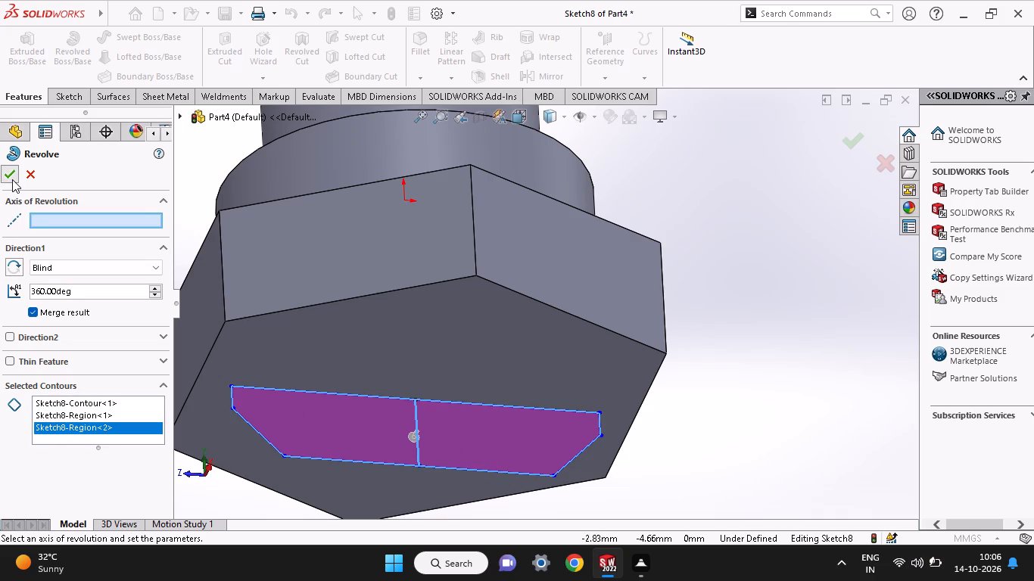
pyautogui.click(86, 223)
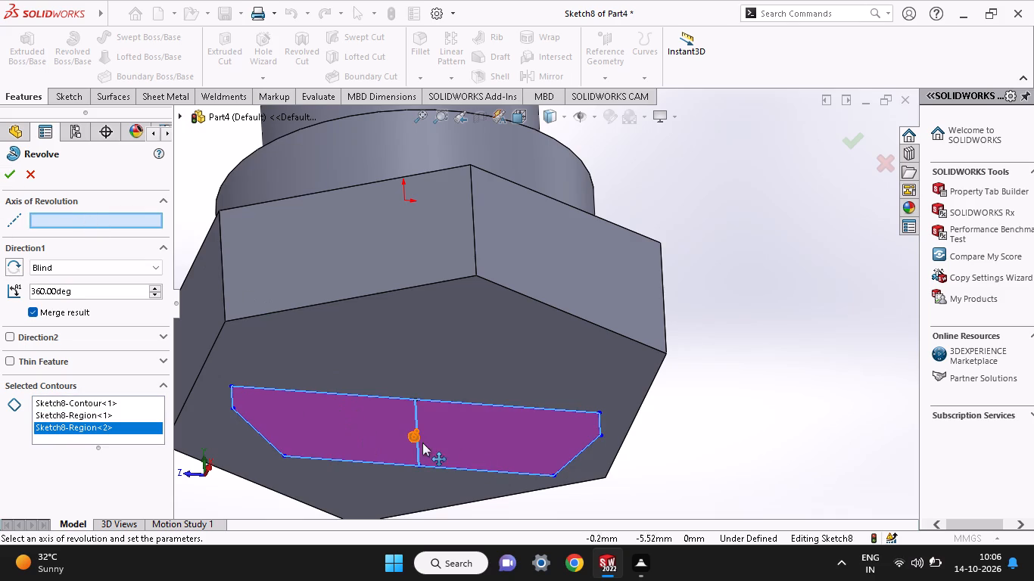
pyautogui.doubleClick(416, 416)
pyautogui.click(416, 413)
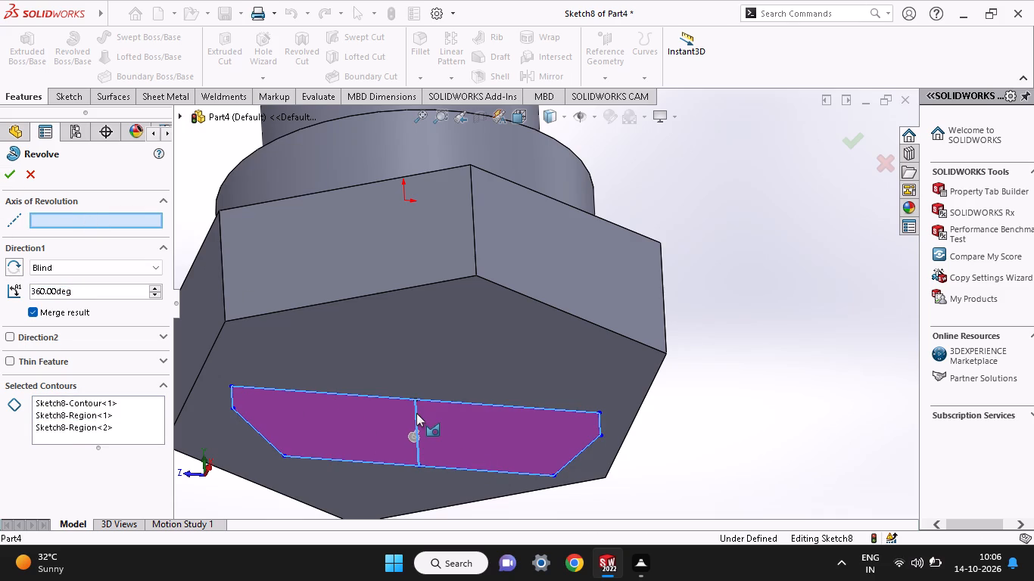
pyautogui.click(61, 230)
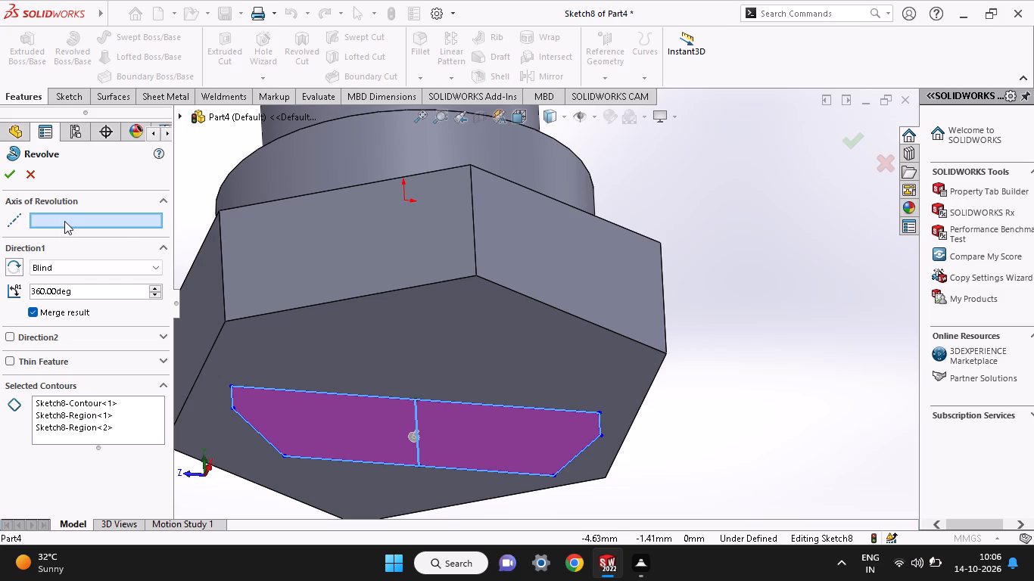
pyautogui.click(64, 221)
pyautogui.click(414, 417)
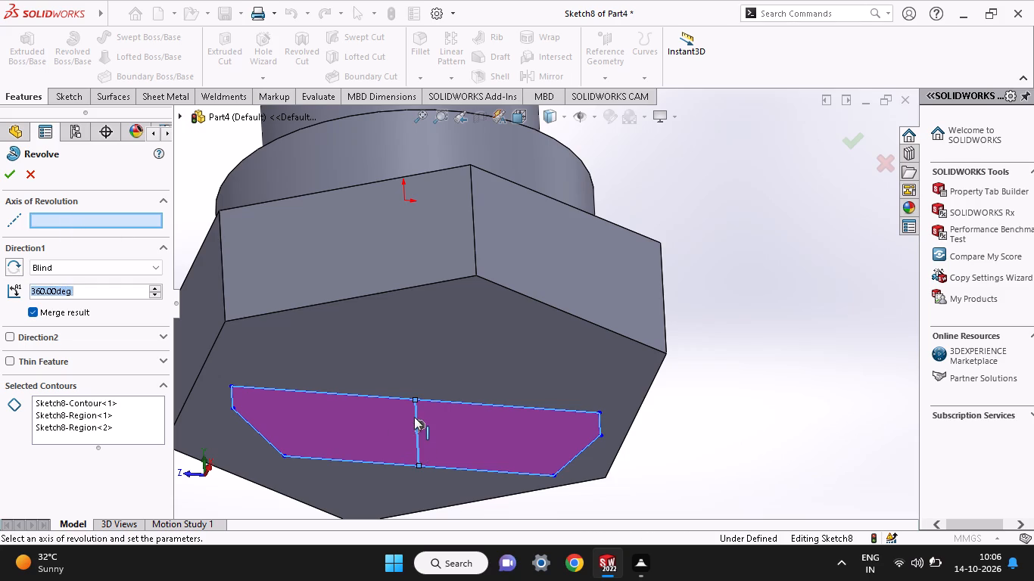
pyautogui.click(14, 172)
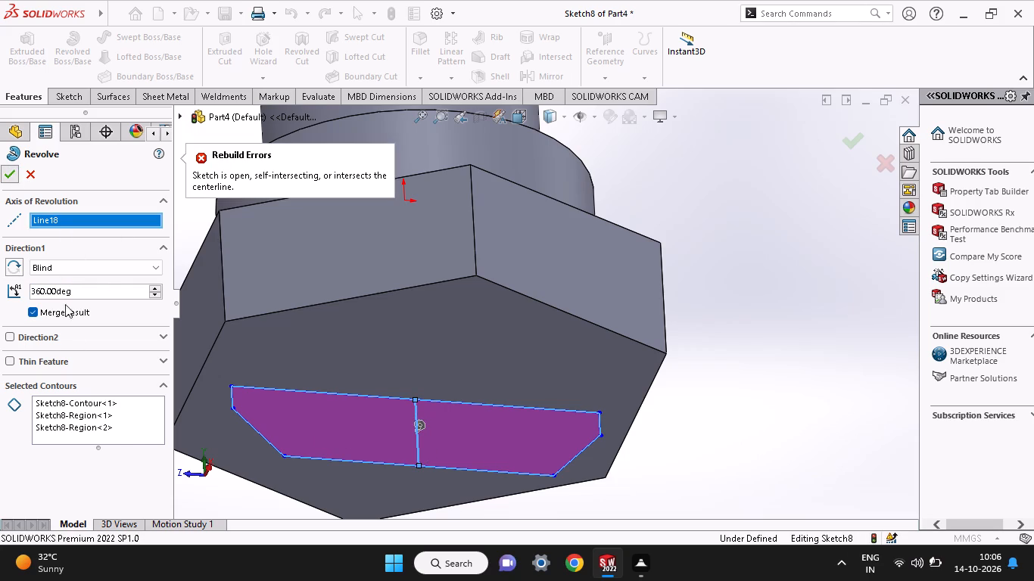
# Remove the centre line from the selected contours and revolve the chamfered profile's regions 360° about the vertical centre line, merged with the body.
pyautogui.click(83, 399)
pyautogui.rightClick(83, 399)
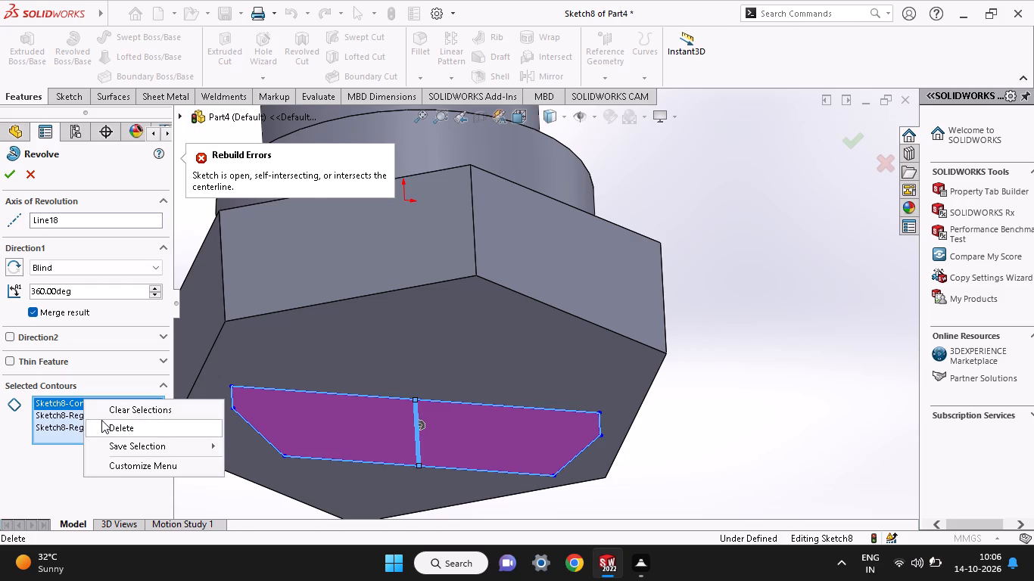
pyautogui.click(101, 420)
pyautogui.click(318, 433)
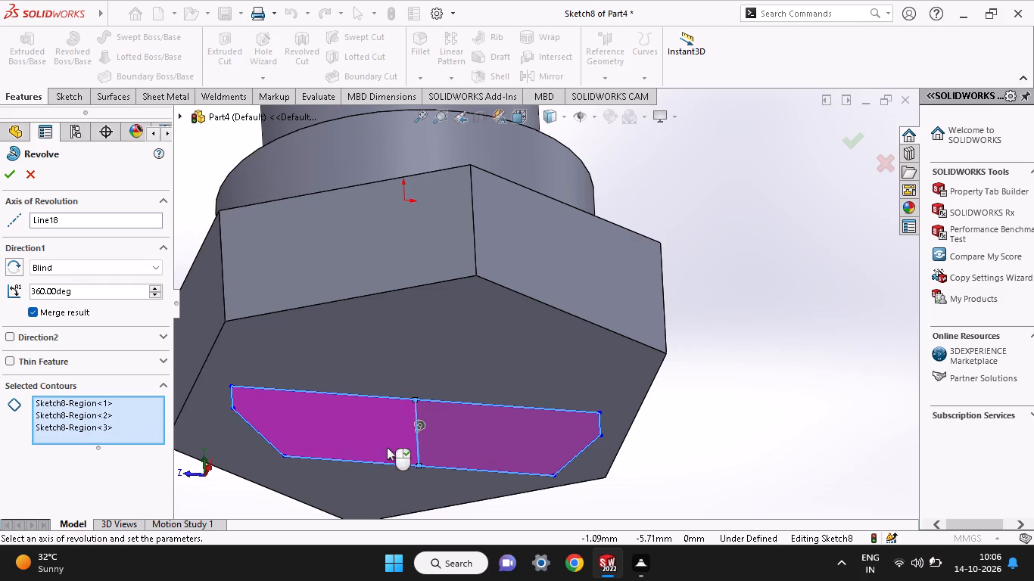
pyautogui.click(491, 454)
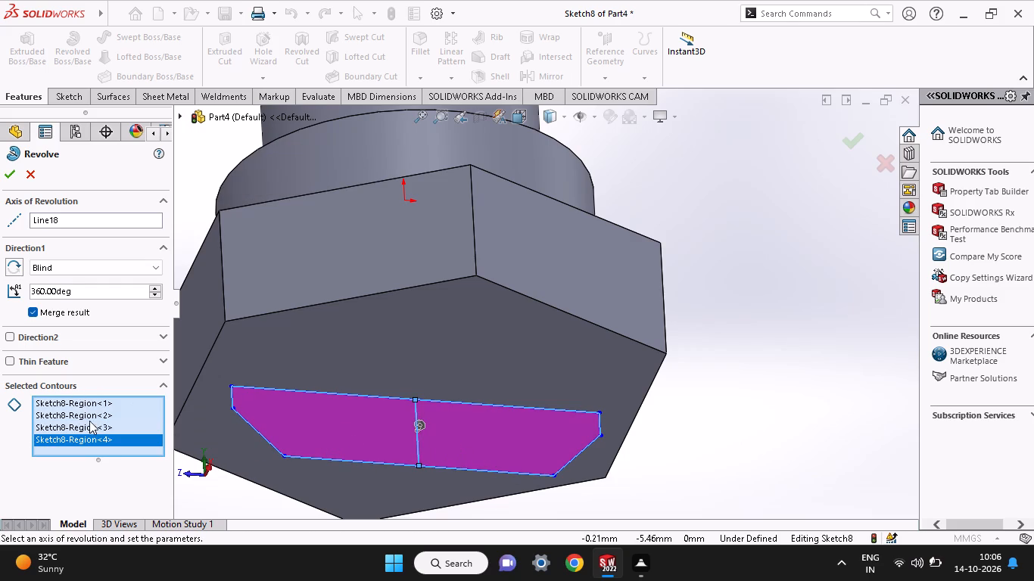
pyautogui.moveTo(119, 483); pyautogui.dragTo(89, 399)
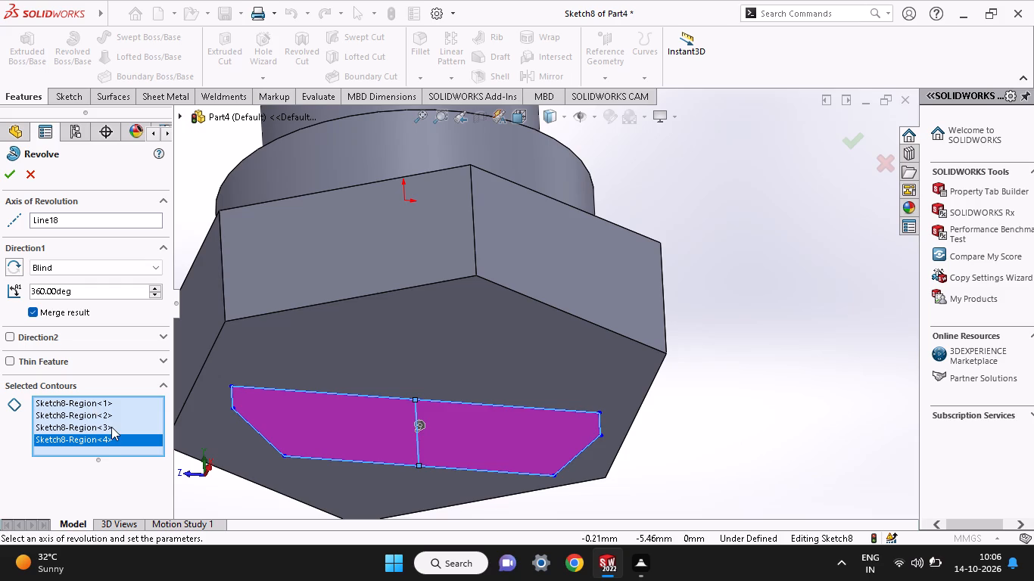
pyautogui.rightClick(102, 440)
pyautogui.click(117, 464)
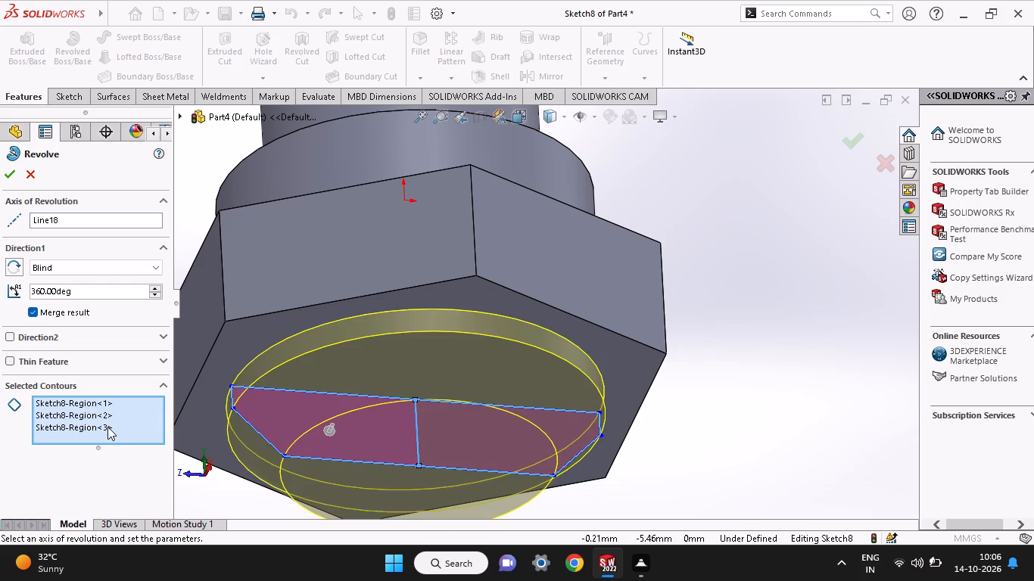
pyautogui.rightClick(107, 426)
pyautogui.moveTo(775, 443); pyautogui.dragTo(779, 433, button='middle')
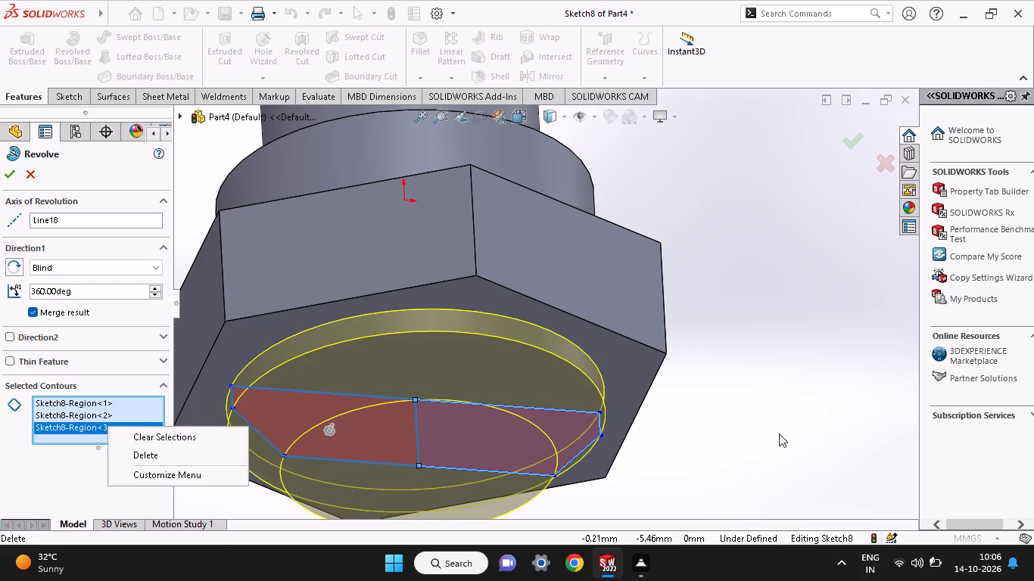
pyautogui.moveTo(779, 433); pyautogui.dragTo(795, 377, button='middle')
pyautogui.moveTo(621, 433); pyautogui.dragTo(634, 358, button='middle')
pyautogui.moveTo(634, 358); pyautogui.dragTo(640, 301, button='middle')
pyautogui.click(10, 181)
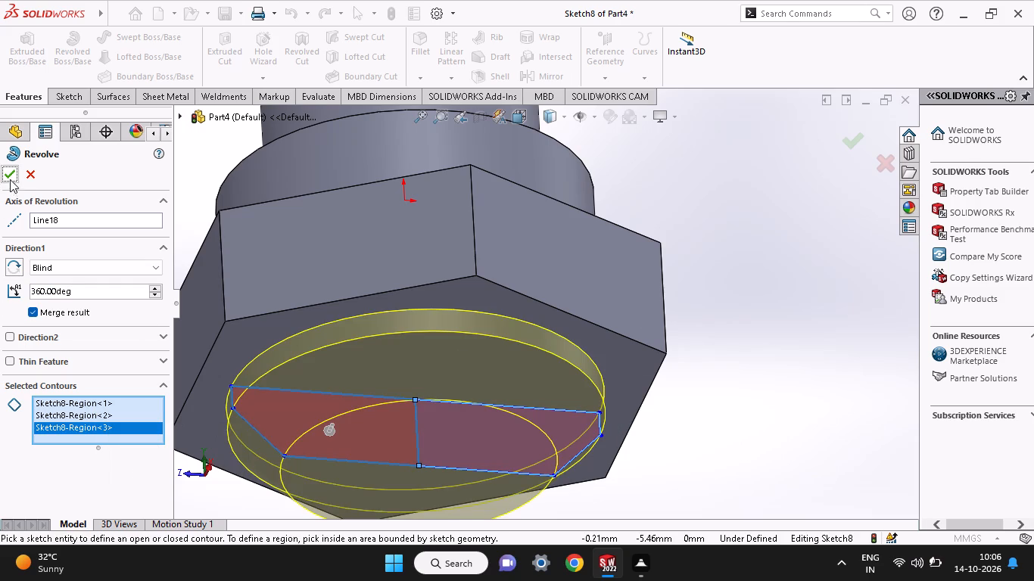
pyautogui.click(10, 173)
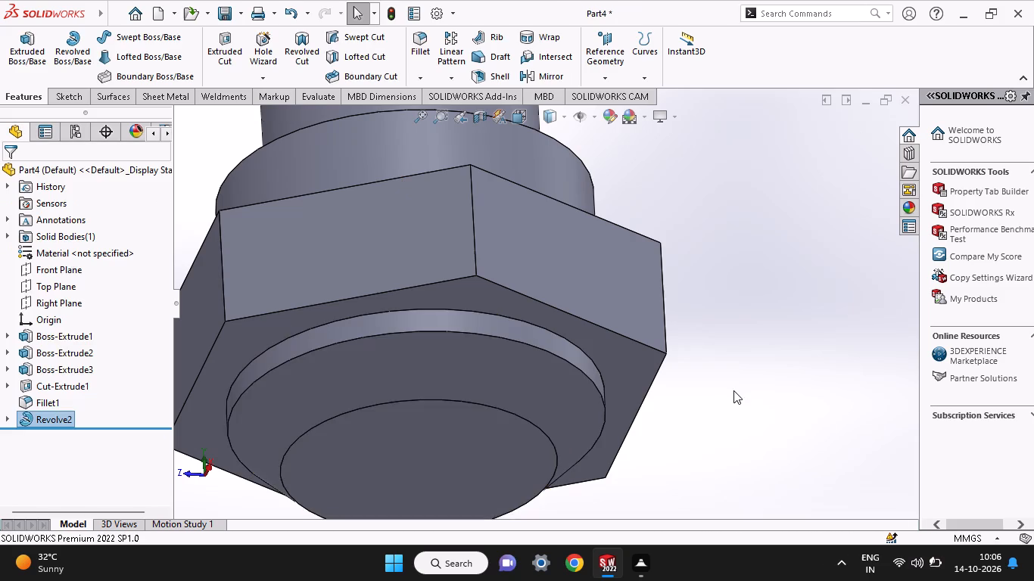
# Sketch a circle about 1.65 mm in diameter, centred on the origin, on the flat end face of the revolved chamfered boss.
pyautogui.moveTo(733, 390); pyautogui.dragTo(756, 461, button='middle')
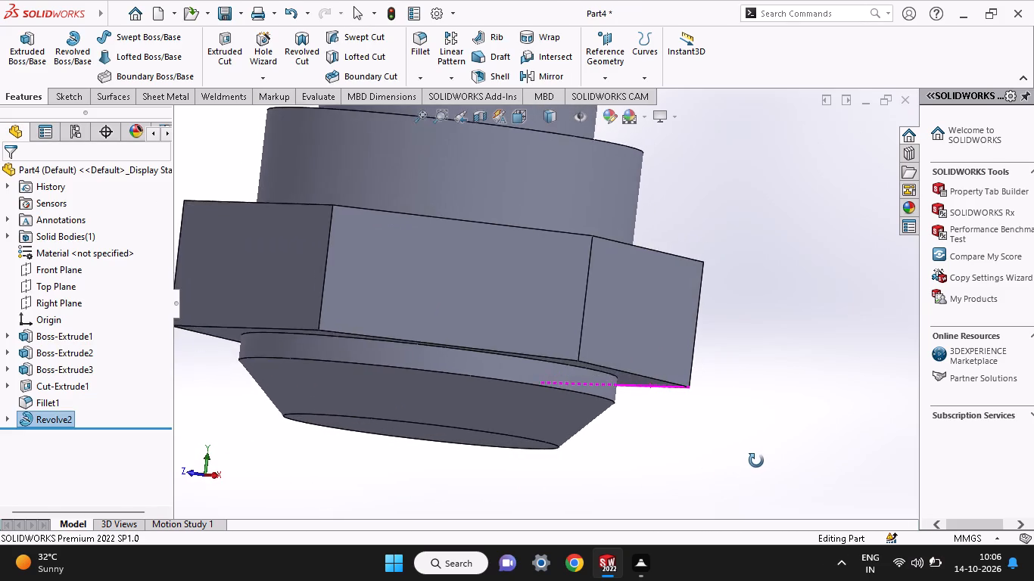
pyautogui.moveTo(756, 461); pyautogui.dragTo(718, 411, button='middle')
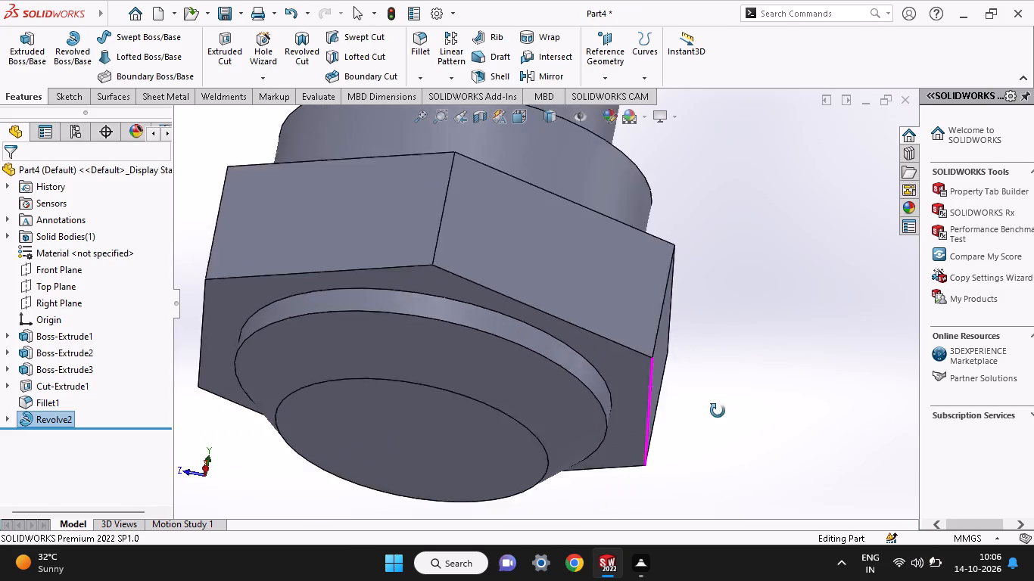
pyautogui.moveTo(718, 411); pyautogui.dragTo(780, 393, button='middle')
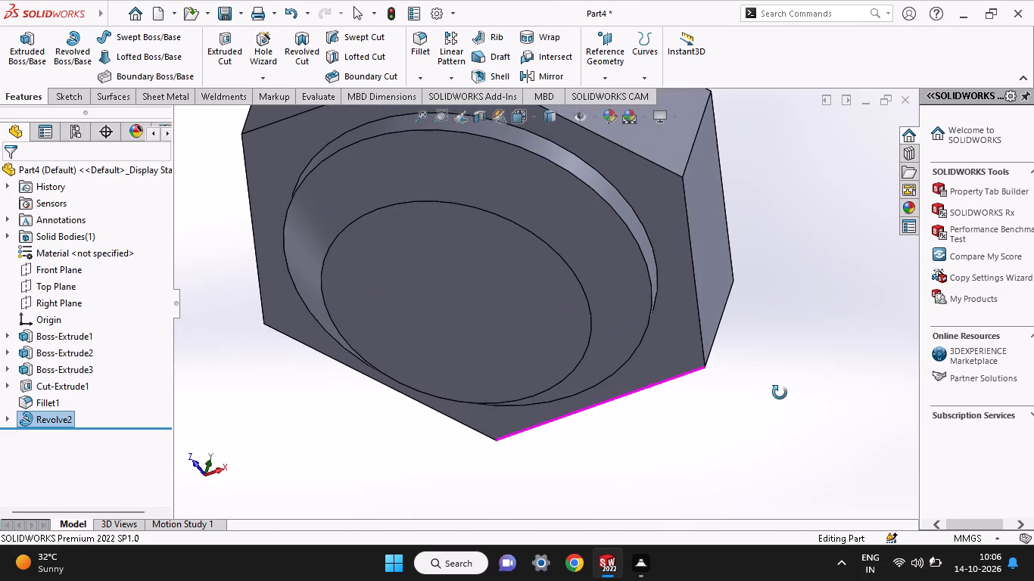
pyautogui.moveTo(780, 393); pyautogui.dragTo(756, 397, button='middle')
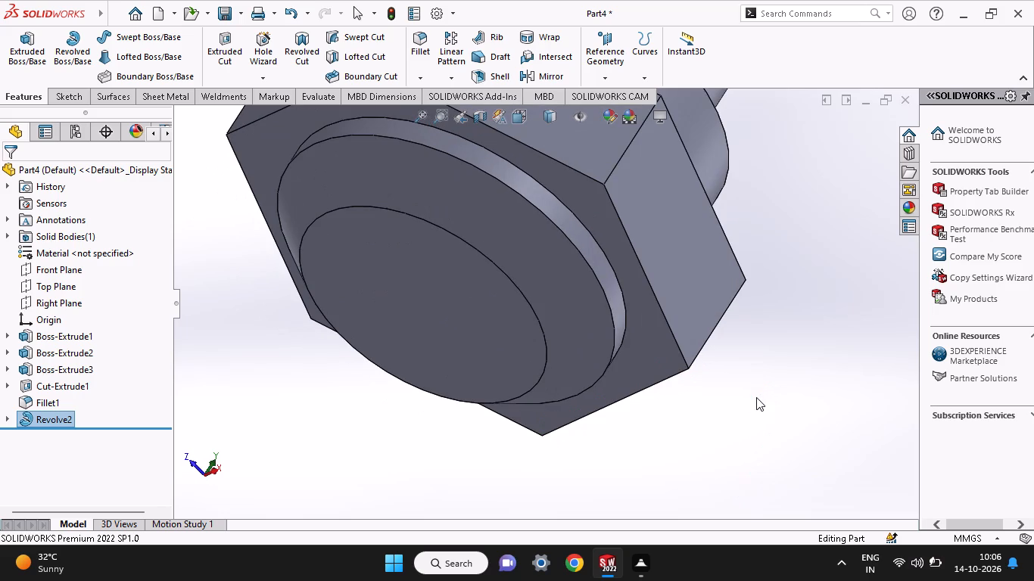
pyautogui.click(386, 319)
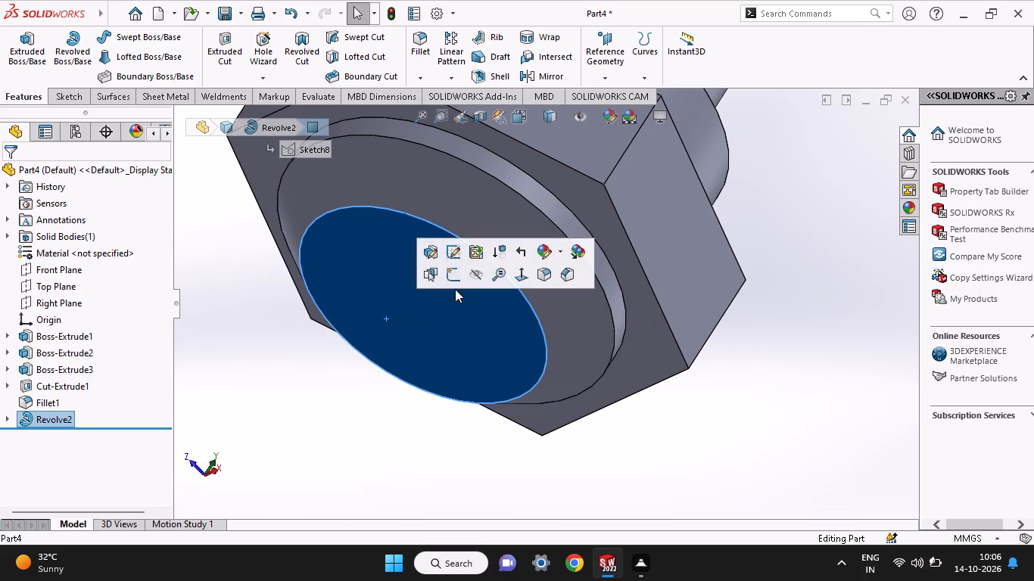
pyautogui.click(455, 284)
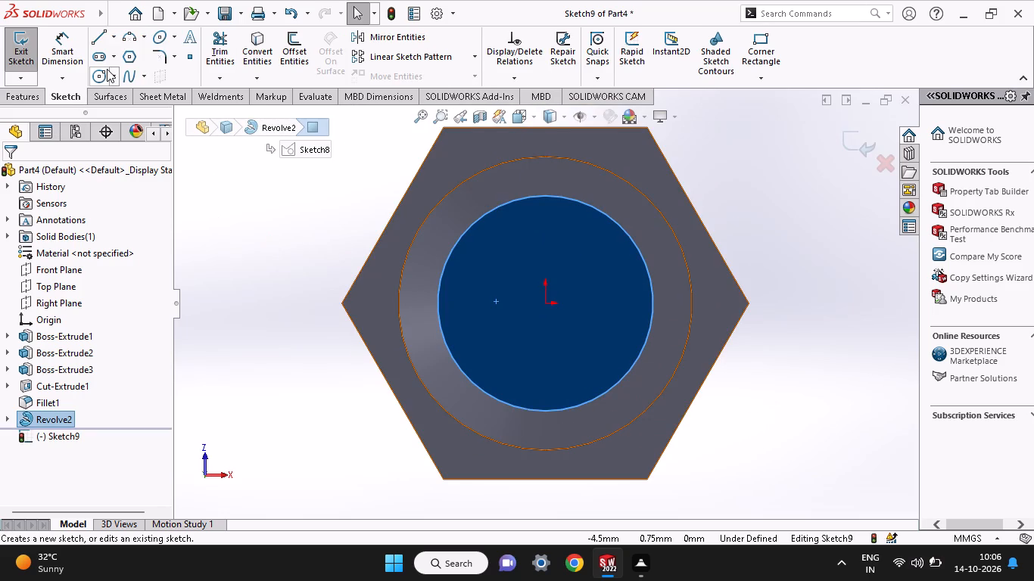
pyautogui.click(96, 76)
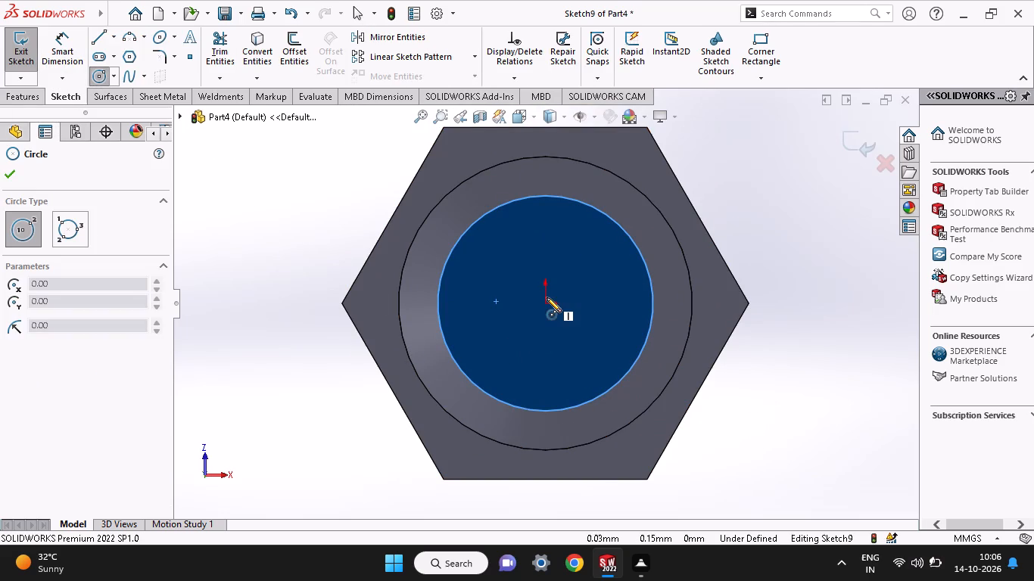
pyautogui.click(548, 306)
pyautogui.click(554, 334)
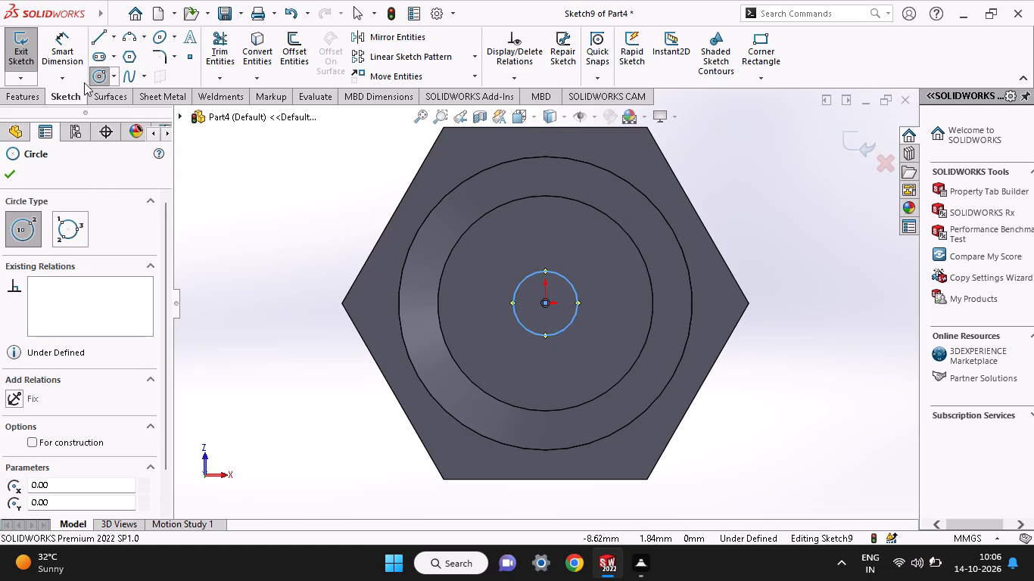
# Dimension the circle's diameter as 2.49 mm.
pyautogui.click(51, 56)
pyautogui.click(525, 317)
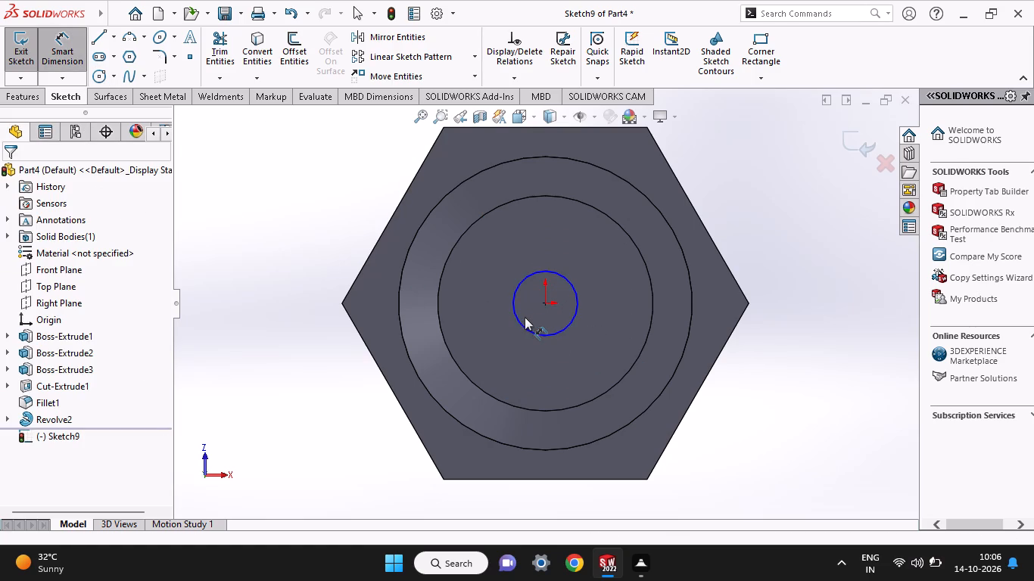
pyautogui.click(515, 318)
pyautogui.moveTo(489, 334); pyautogui.dragTo(508, 354)
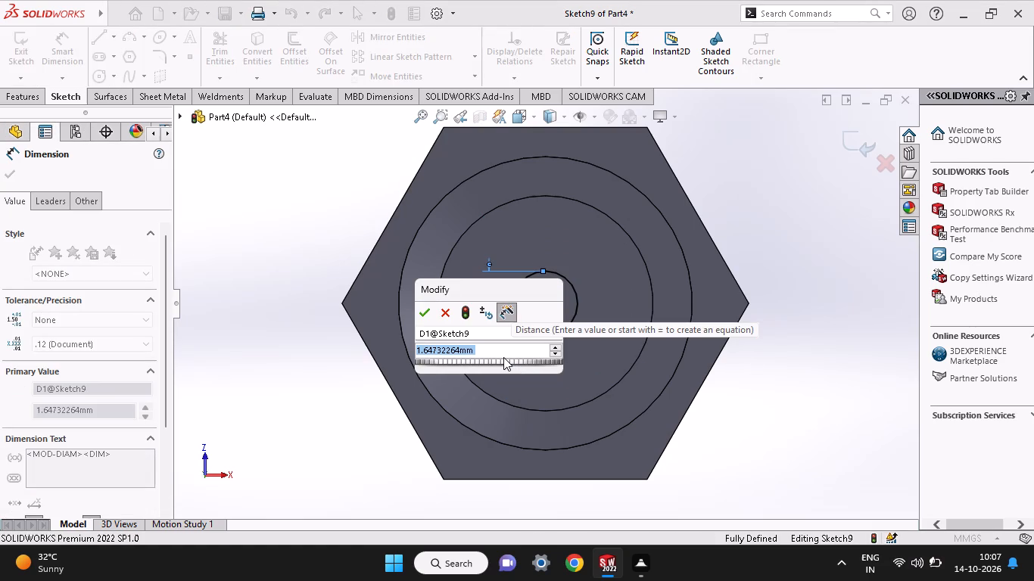
pyautogui.write('2.49')
pyautogui.press('Return')
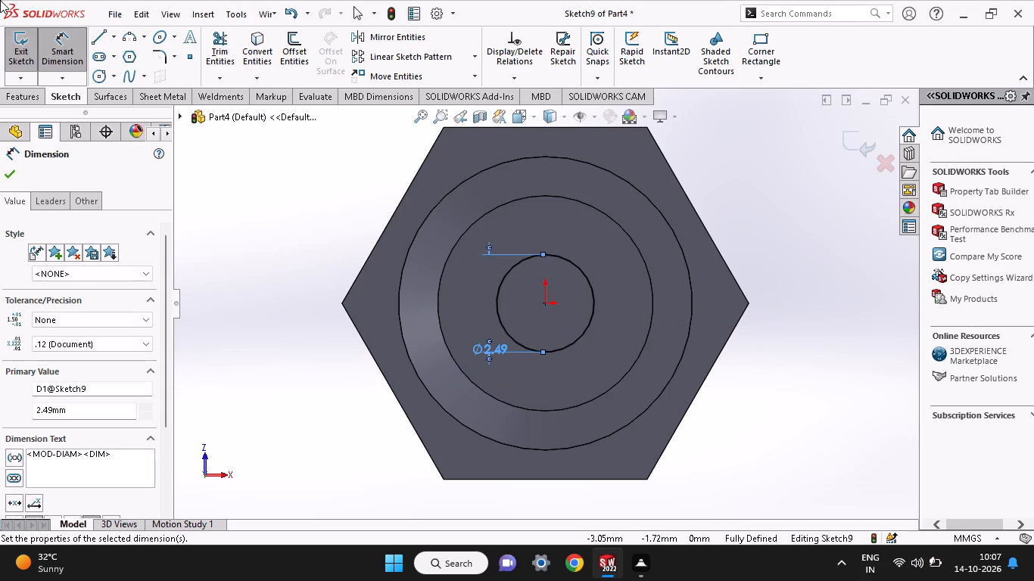
# Extrude the circle 3 mm blind outward from the chamfered boss's end face, merged with the body.
pyautogui.click(20, 107)
pyautogui.click(25, 101)
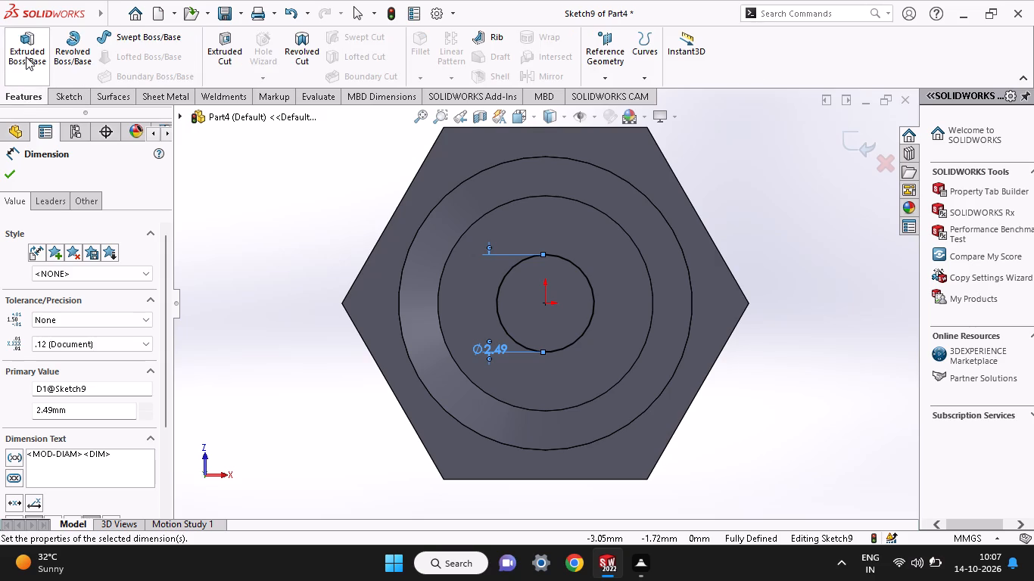
pyautogui.click(25, 57)
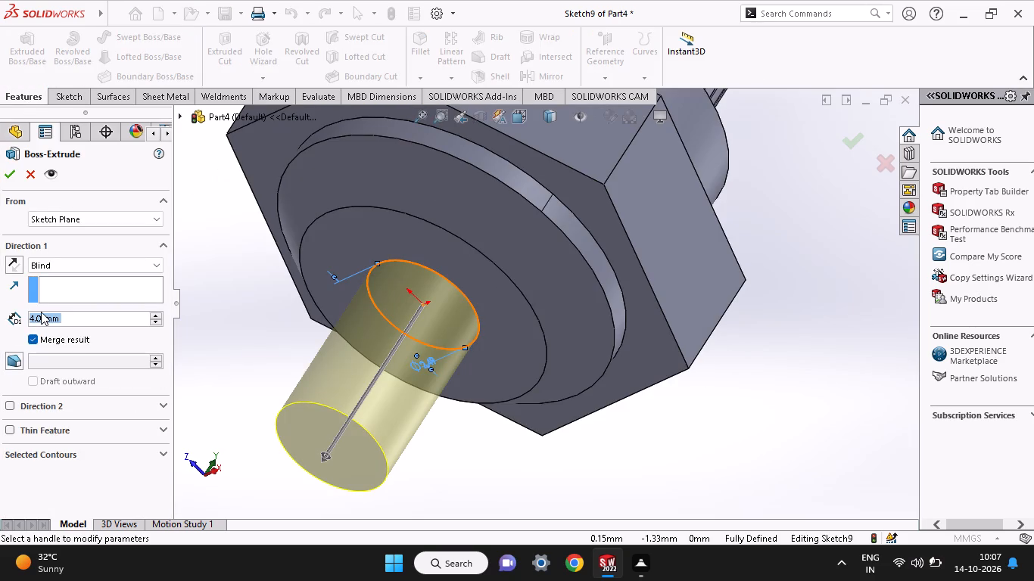
pyautogui.press('3')
pyautogui.press('Return')
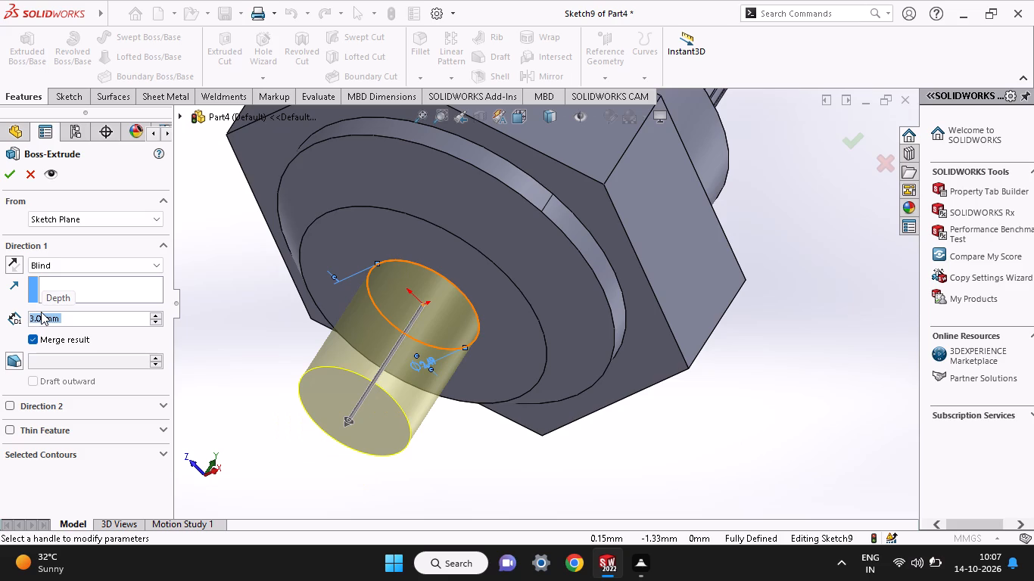
pyautogui.click(6, 175)
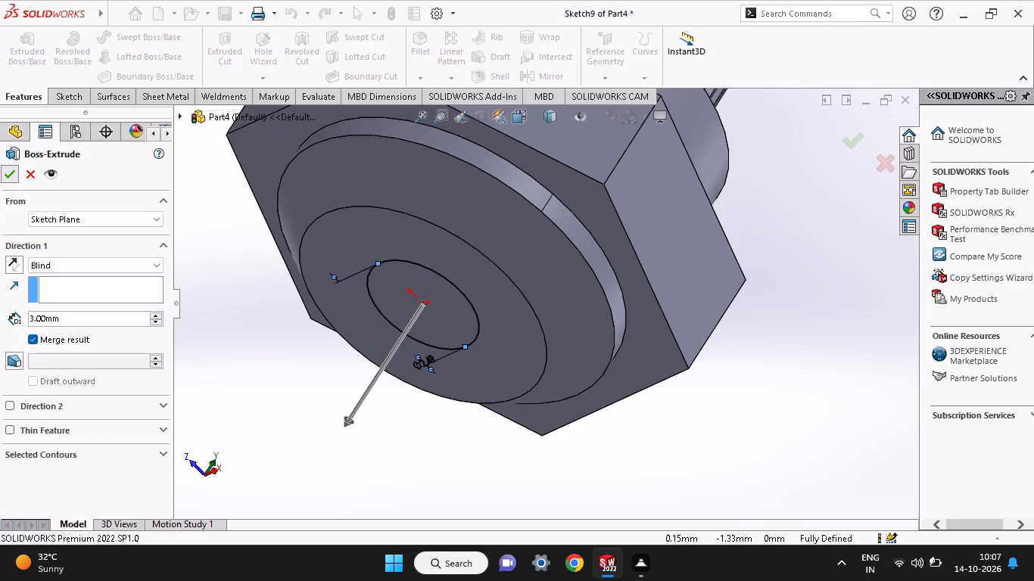
# Open a sketch on the Right Plane and start a corner rectangle at the free end of the 2.49 mm pin.
pyautogui.moveTo(483, 417); pyautogui.dragTo(423, 469, button='middle')
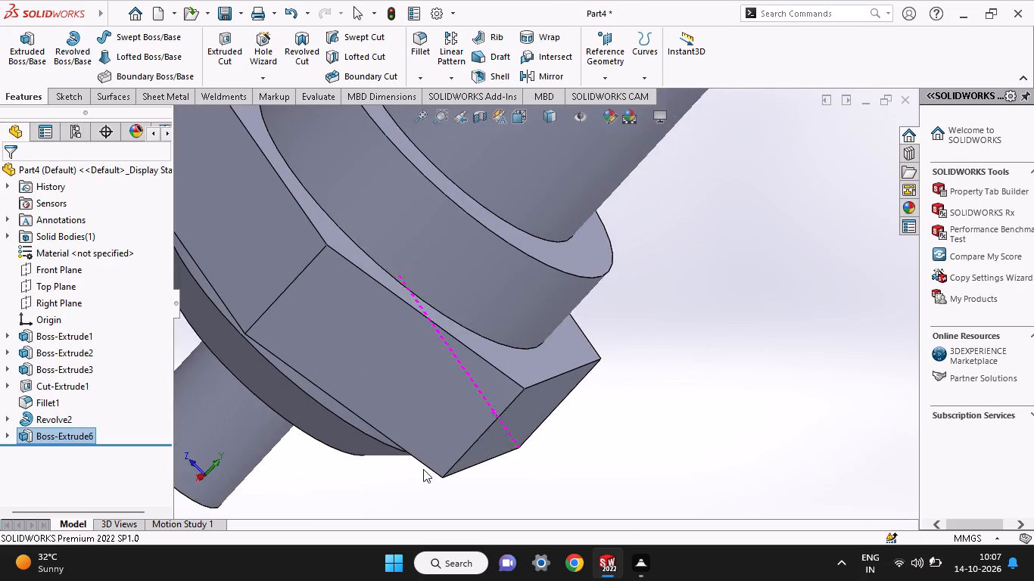
pyautogui.moveTo(538, 418); pyautogui.dragTo(558, 424, button='middle')
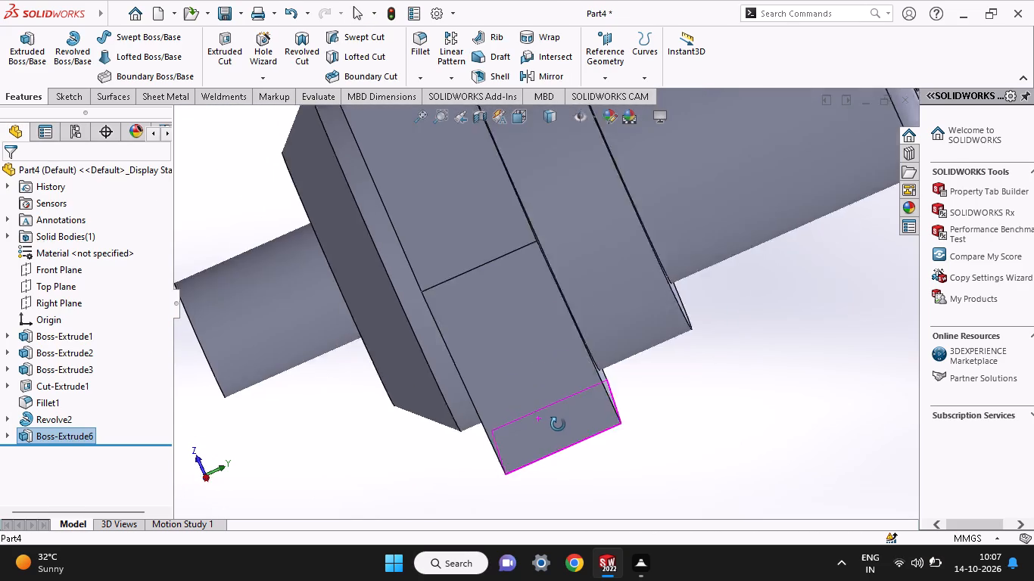
pyautogui.moveTo(558, 424); pyautogui.dragTo(554, 408, button='middle')
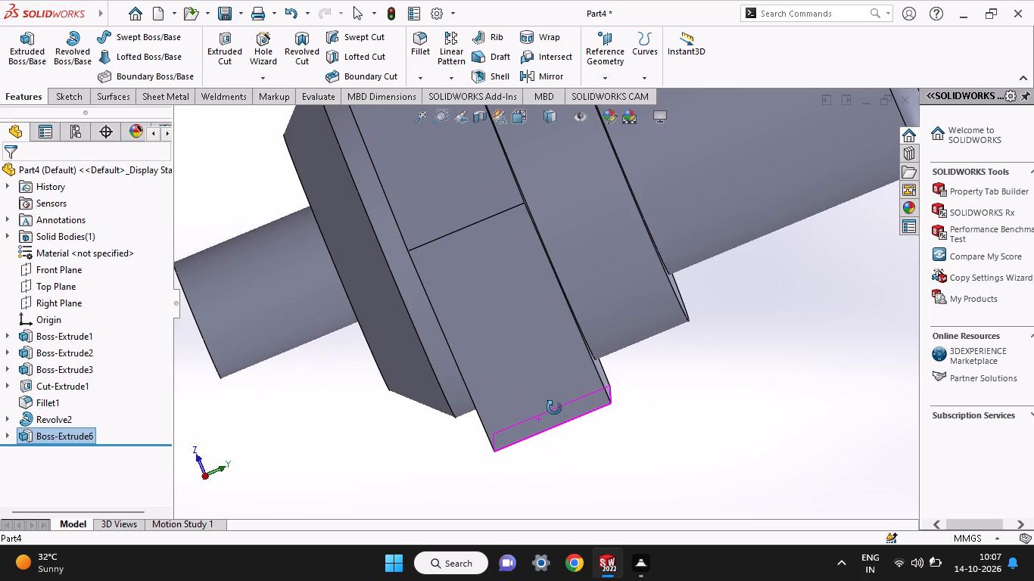
pyautogui.moveTo(554, 408); pyautogui.dragTo(567, 402, button='middle')
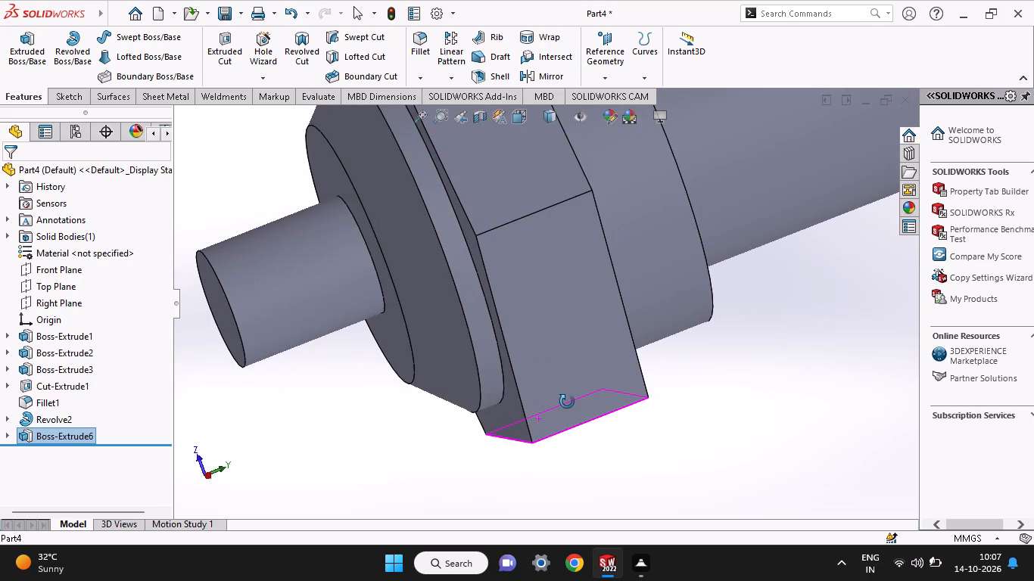
pyautogui.moveTo(567, 402); pyautogui.dragTo(537, 136, button='middle')
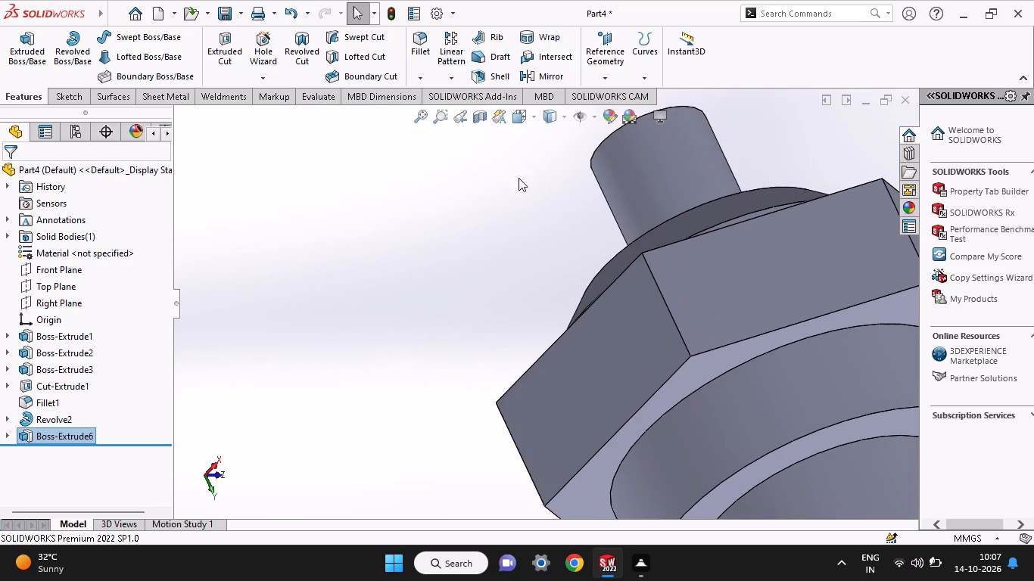
pyautogui.click(42, 299)
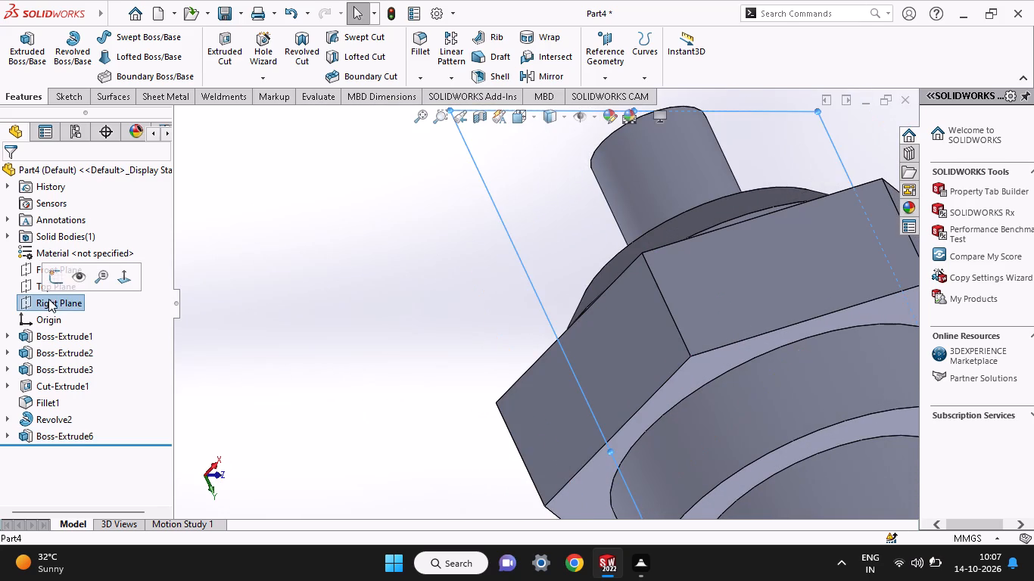
pyautogui.click(55, 283)
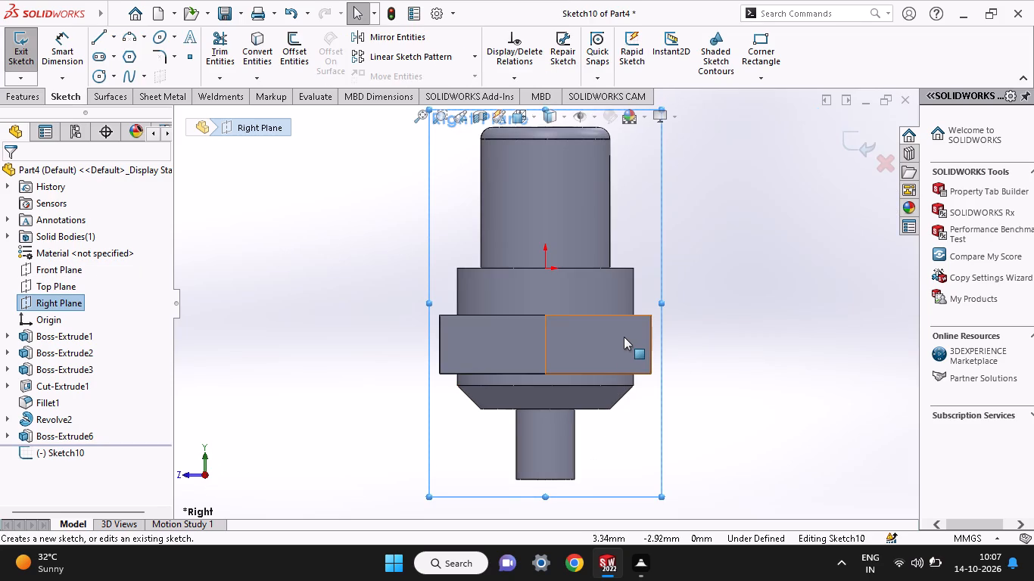
pyautogui.keyDown('ctrl'); pyautogui.scroll(-2, 611, 453); pyautogui.keyUp('ctrl')
pyautogui.hscroll(-1, 611, 453)
pyautogui.keyDown('ctrl'); pyautogui.scroll(-5, 611, 453); pyautogui.keyUp('ctrl')
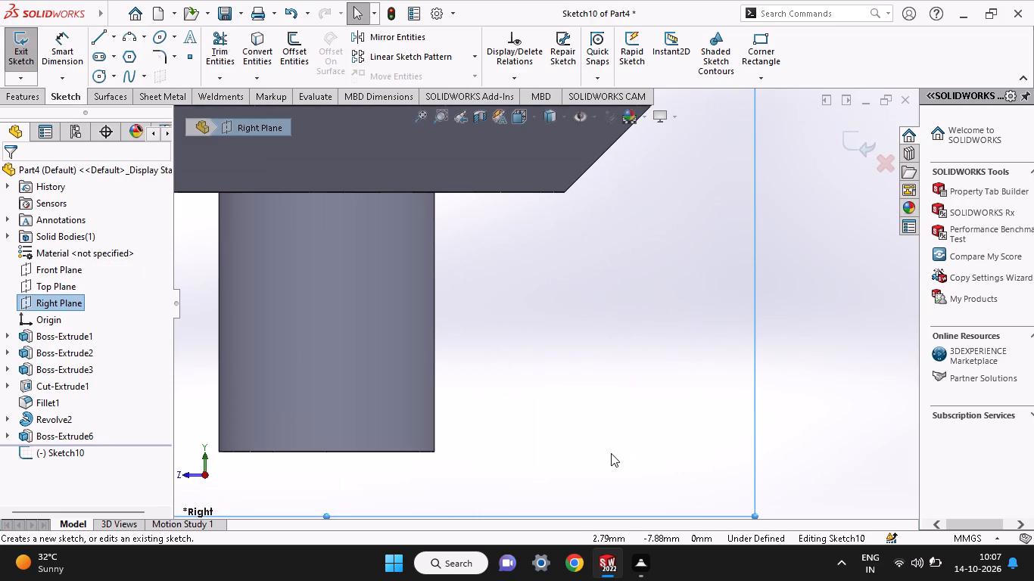
pyautogui.hscroll(1, 611, 453)
pyautogui.hscroll(-1, 611, 453)
pyautogui.keyDown('ctrl'); pyautogui.scroll(2, 611, 453); pyautogui.keyUp('ctrl')
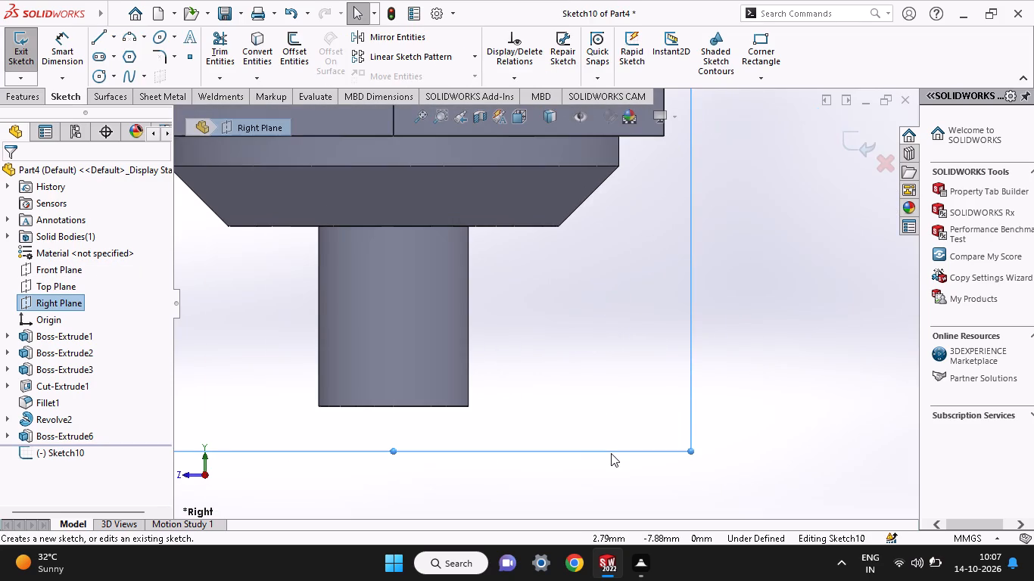
pyautogui.keyDown('ctrl'); pyautogui.scroll(-3, 464, 388); pyautogui.keyUp('ctrl')
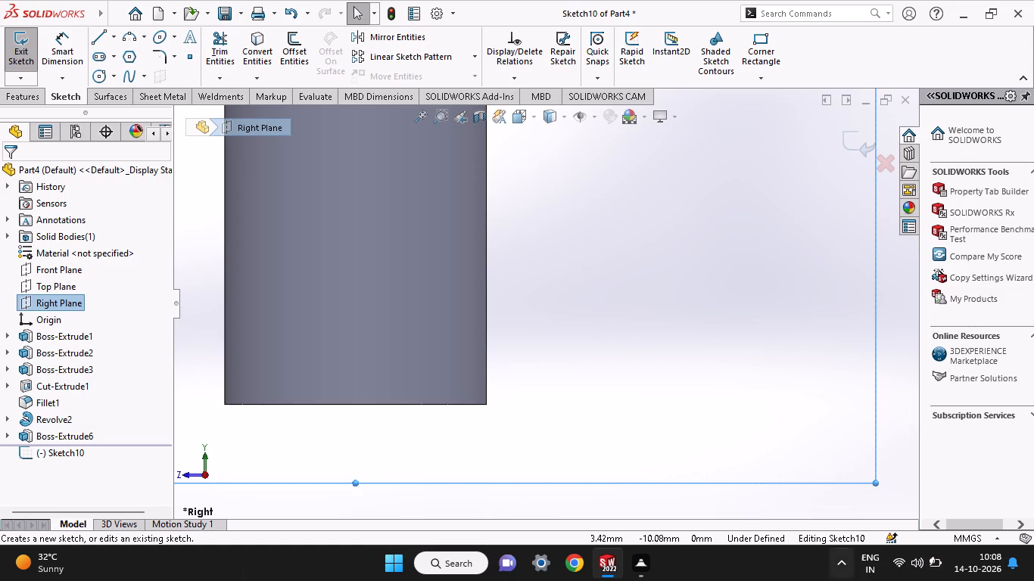
pyautogui.click(755, 42)
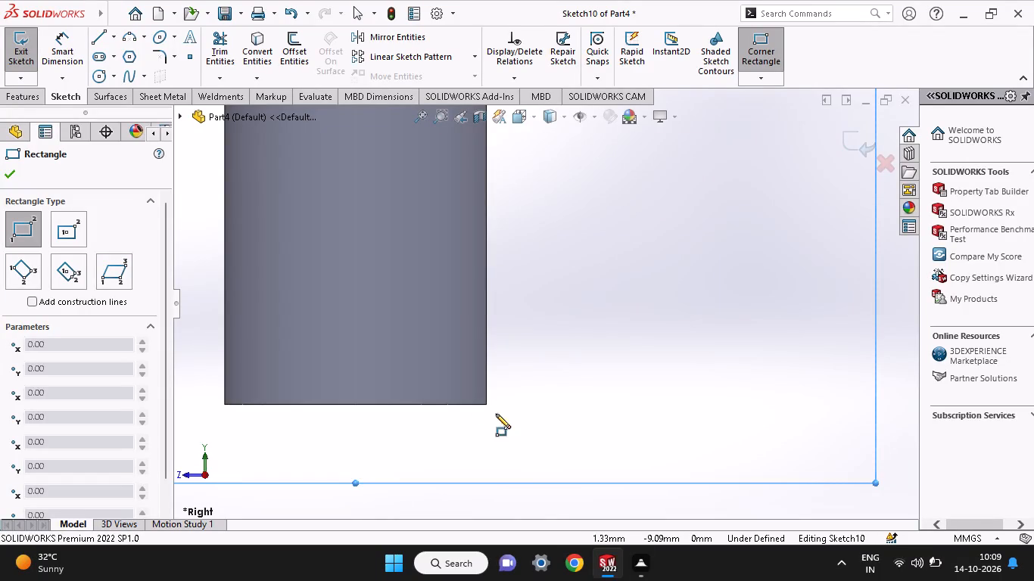
pyautogui.click(651, 571)
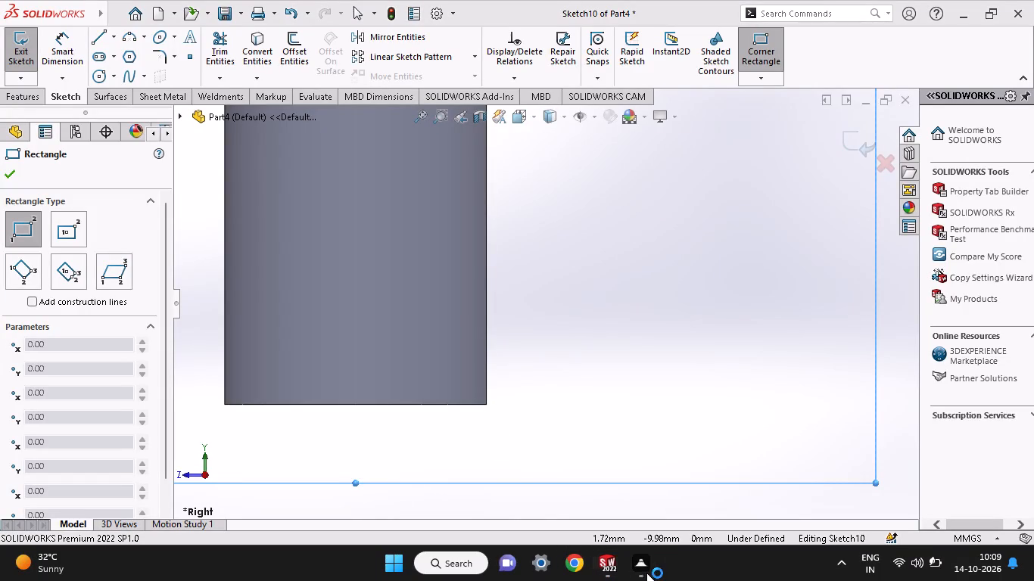
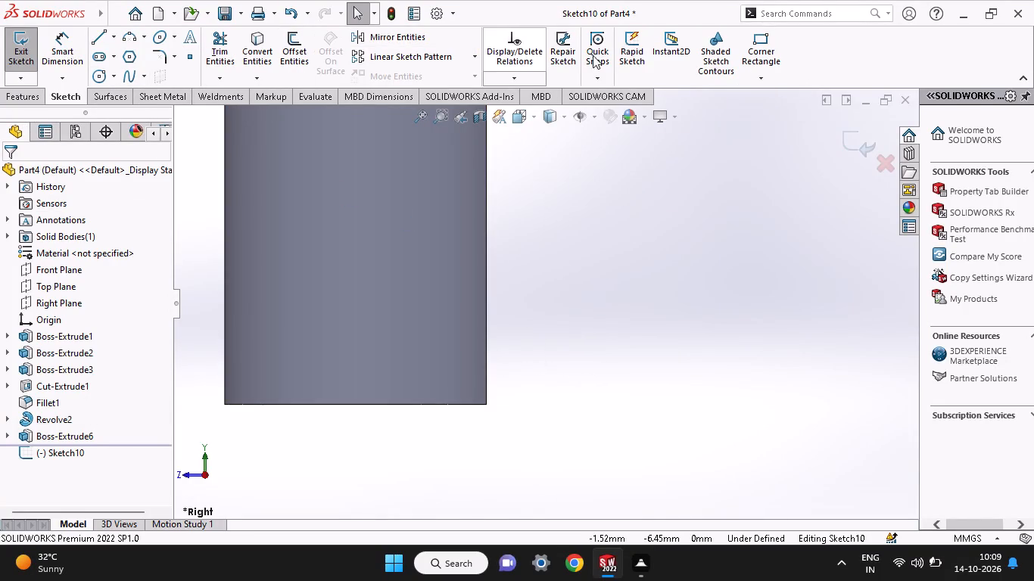
# Sketch a corner rectangle about 0.52 mm wide and 0.75 mm high inside the pin's bottom corner, on the side away from +Z.
pyautogui.click(762, 51)
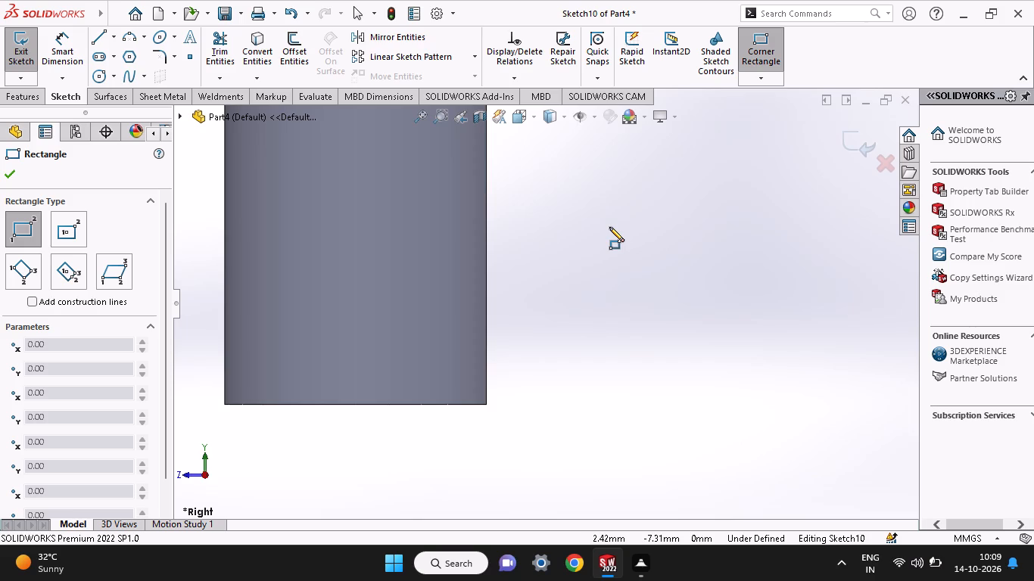
pyautogui.click(484, 403)
pyautogui.click(432, 326)
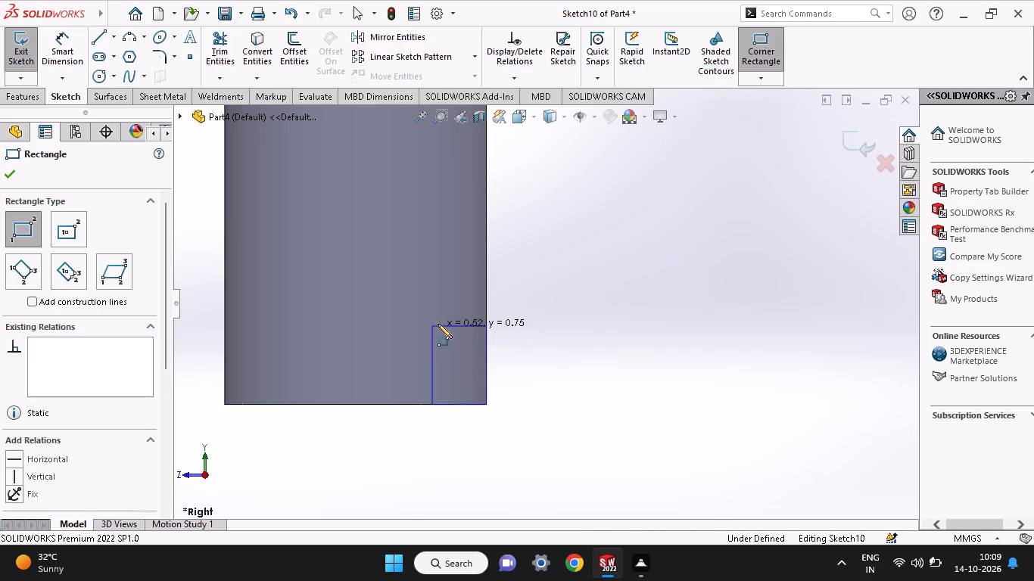
# Dimension the rectangle at the pin's bottom corner to 0.5 mm high and 0.25 mm wide.
pyautogui.click(55, 48)
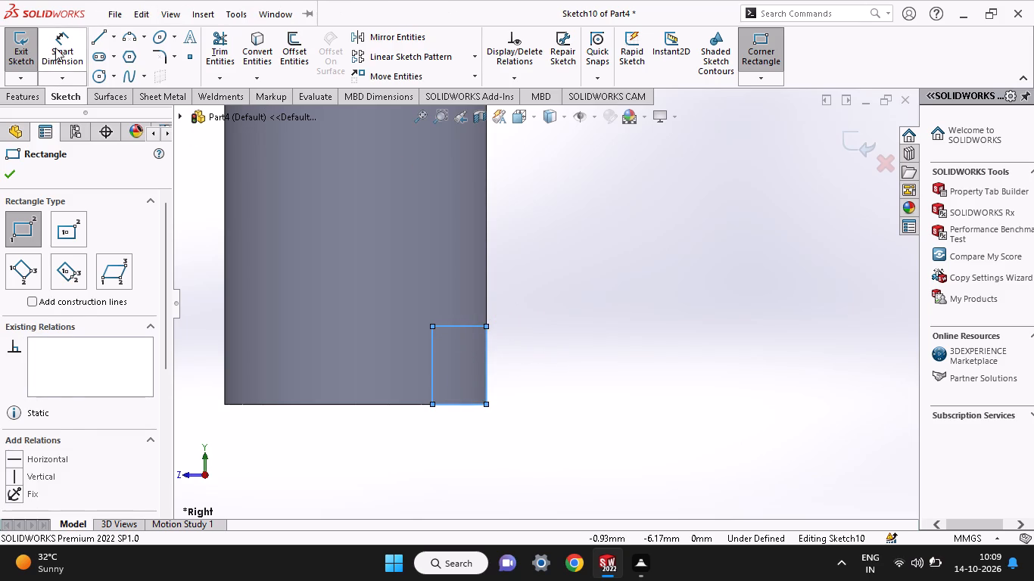
pyautogui.click(490, 360)
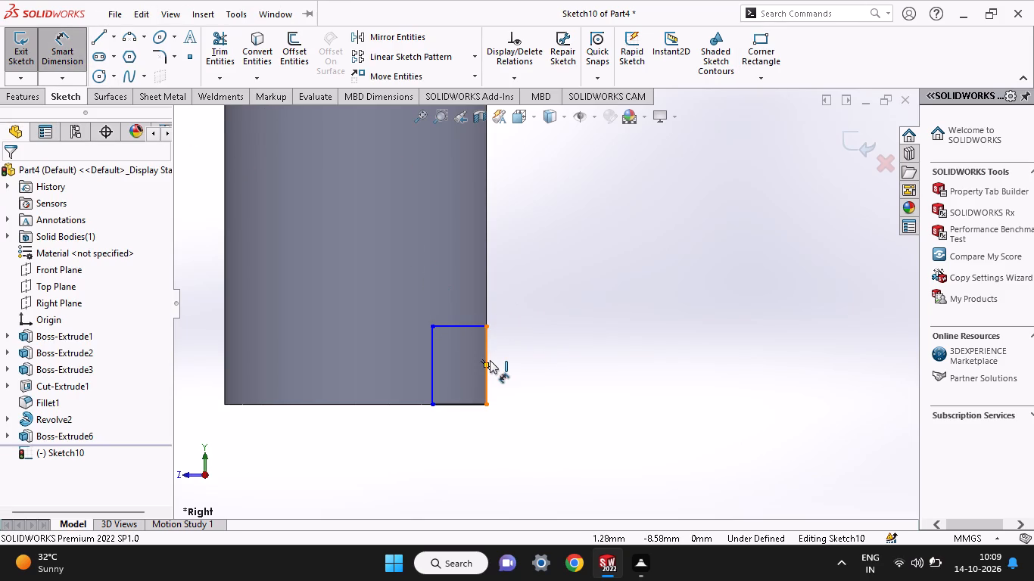
pyautogui.click(533, 357)
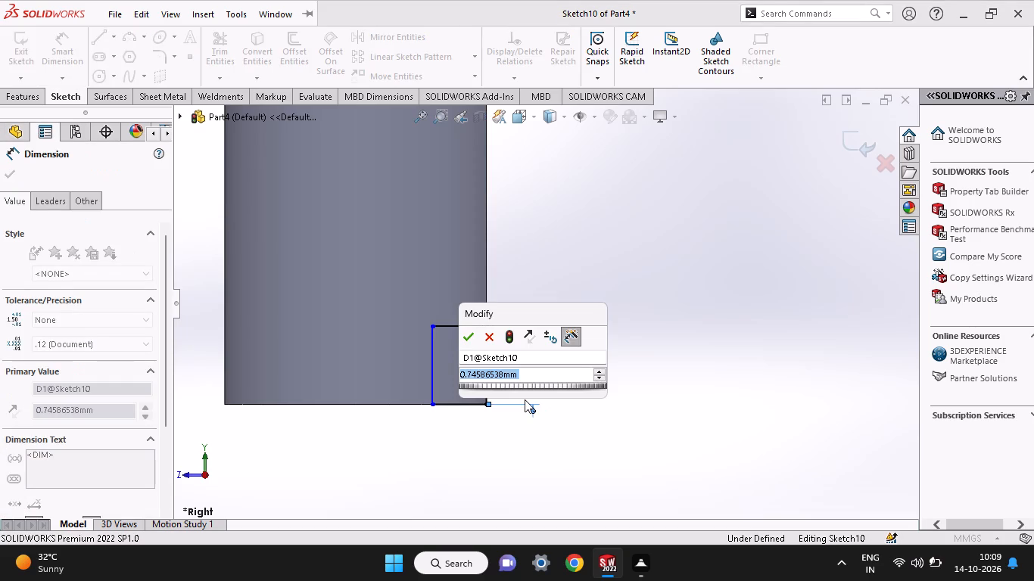
pyautogui.write('0.5')
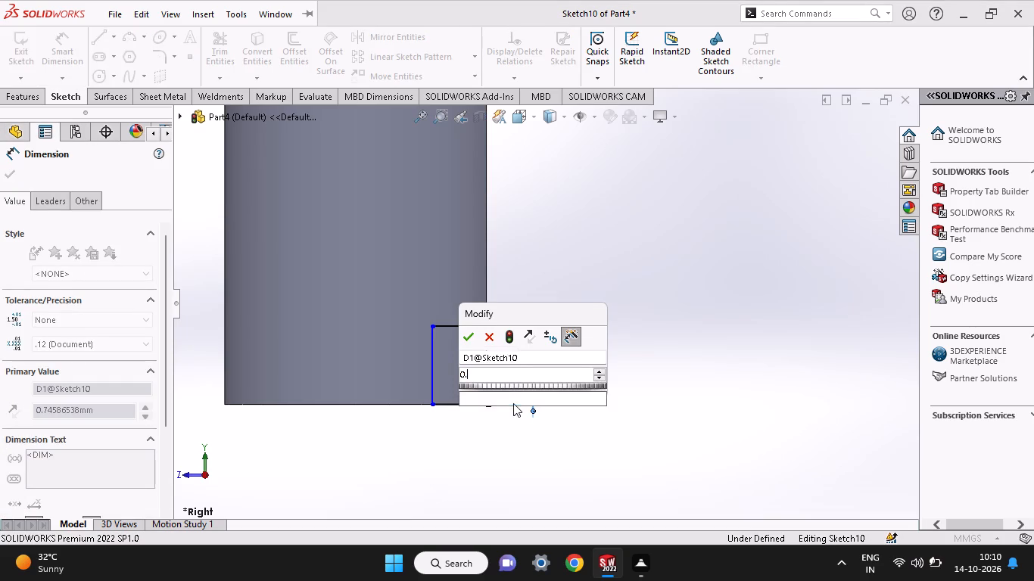
pyautogui.press('Return')
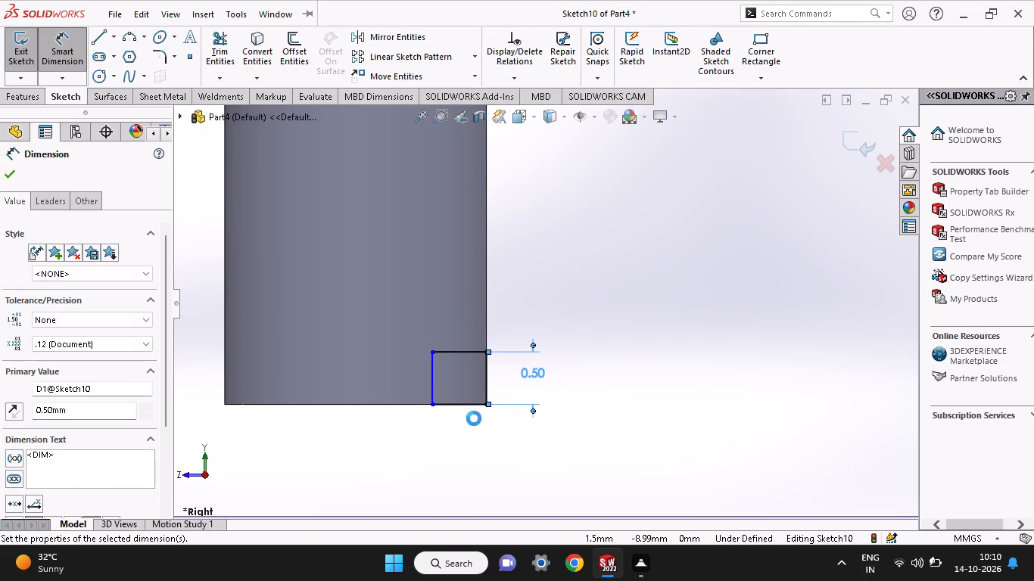
pyautogui.click(471, 402)
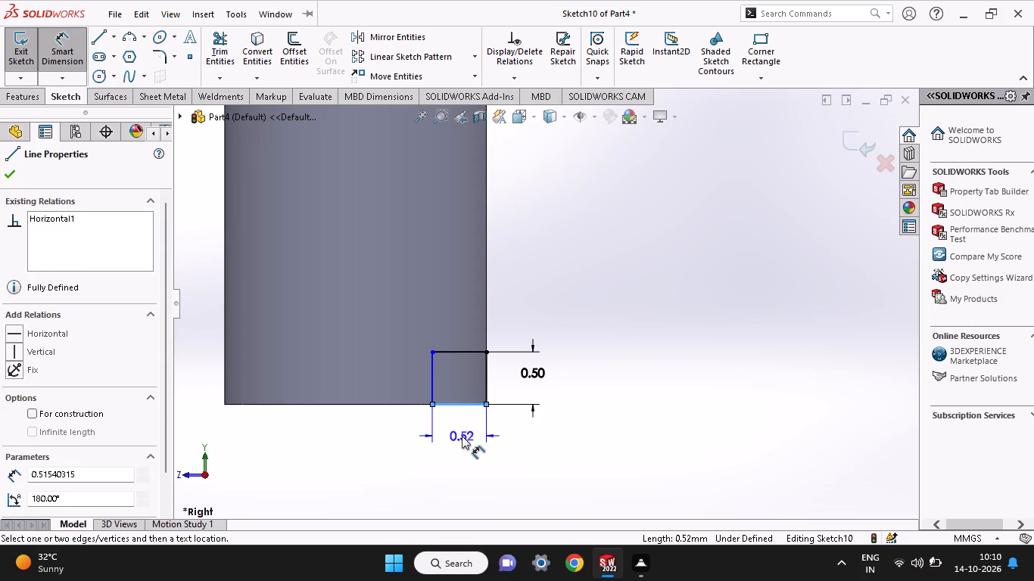
pyautogui.click(462, 436)
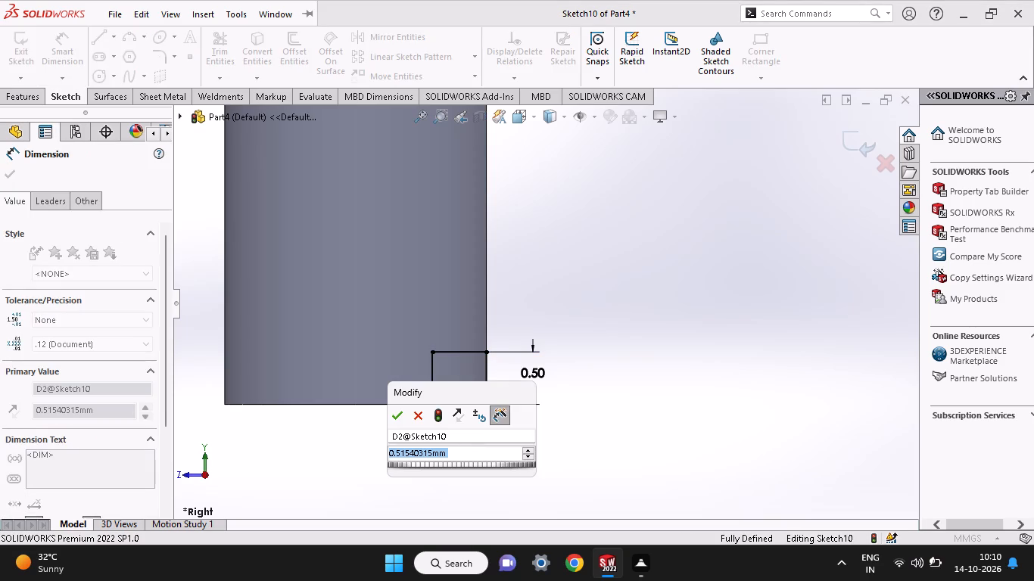
pyautogui.write('0.25')
pyautogui.press('Return')
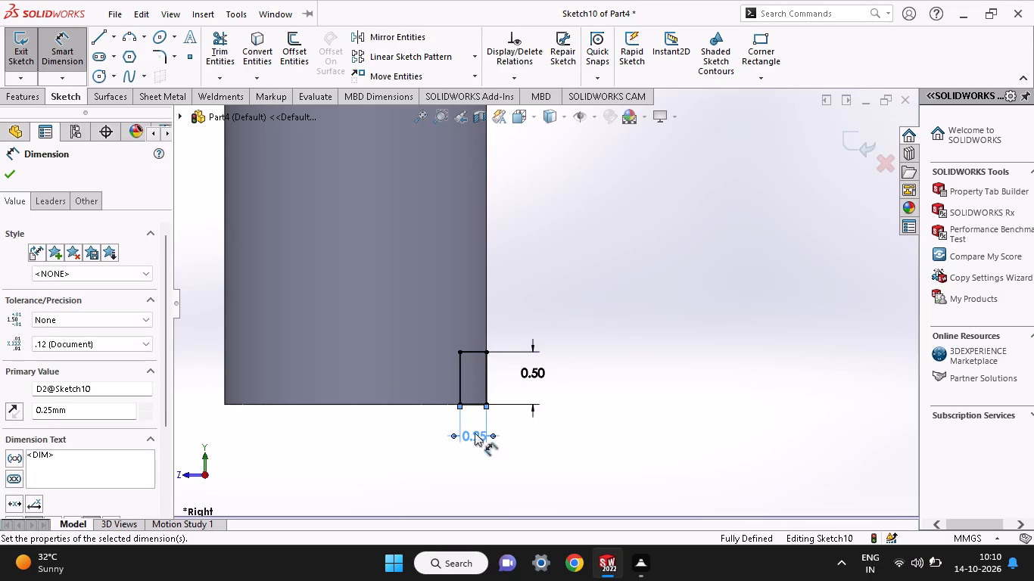
# Cut-extrude the rectangle through the pin's end as a Blind cut of 3 mm in both directions.
pyautogui.click(39, 104)
pyautogui.click(215, 61)
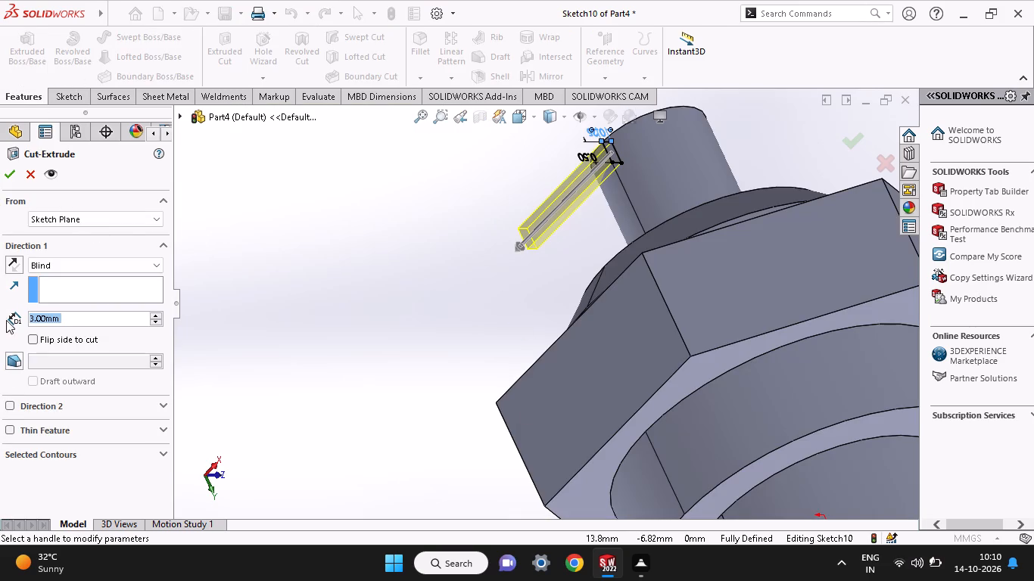
pyautogui.click(11, 403)
pyautogui.click(11, 175)
# Start a new sketch on the Right Plane.
pyautogui.moveTo(381, 234); pyautogui.dragTo(519, 318, button='middle')
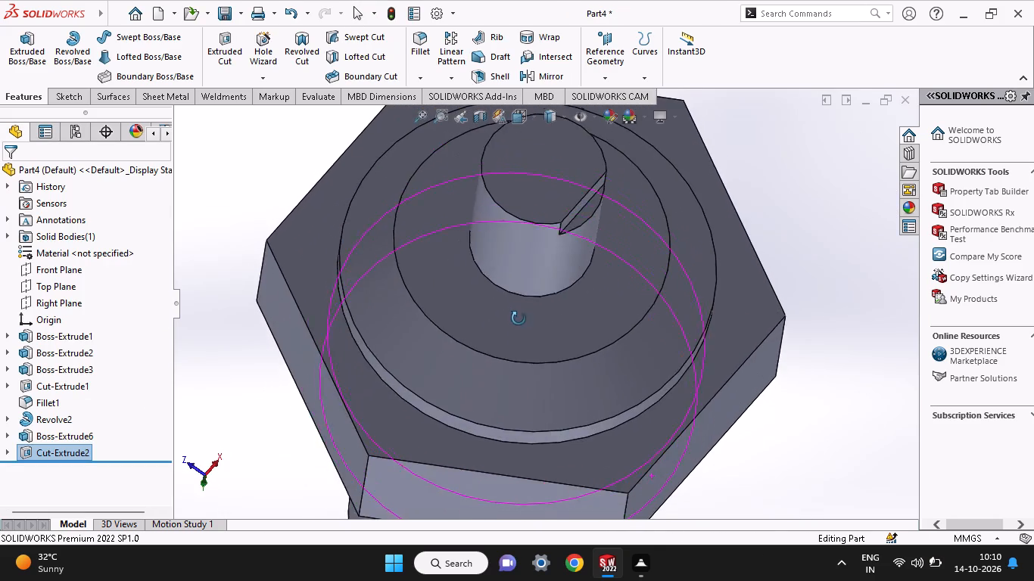
pyautogui.moveTo(519, 318); pyautogui.dragTo(547, 257, button='middle')
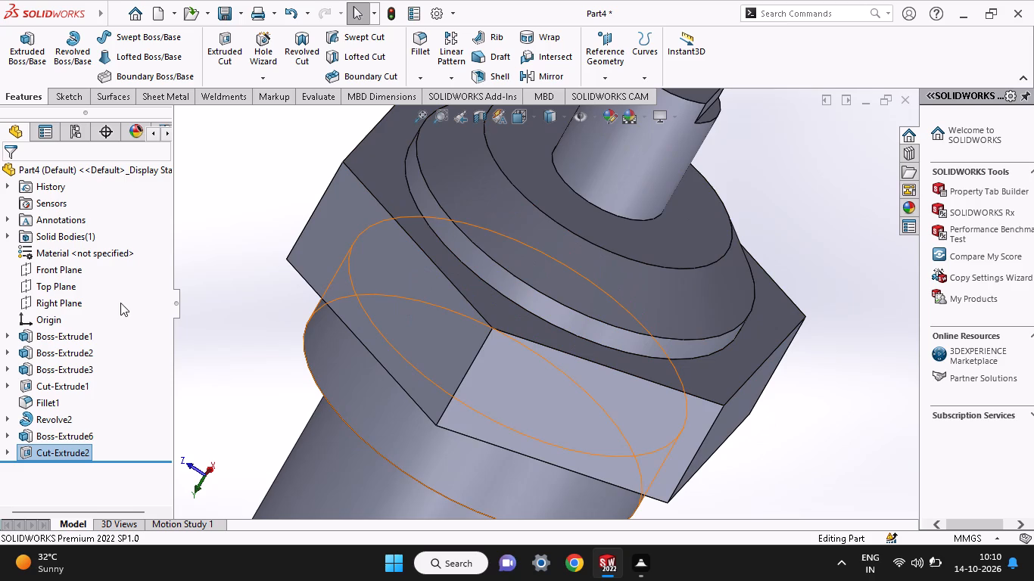
pyautogui.click(80, 276)
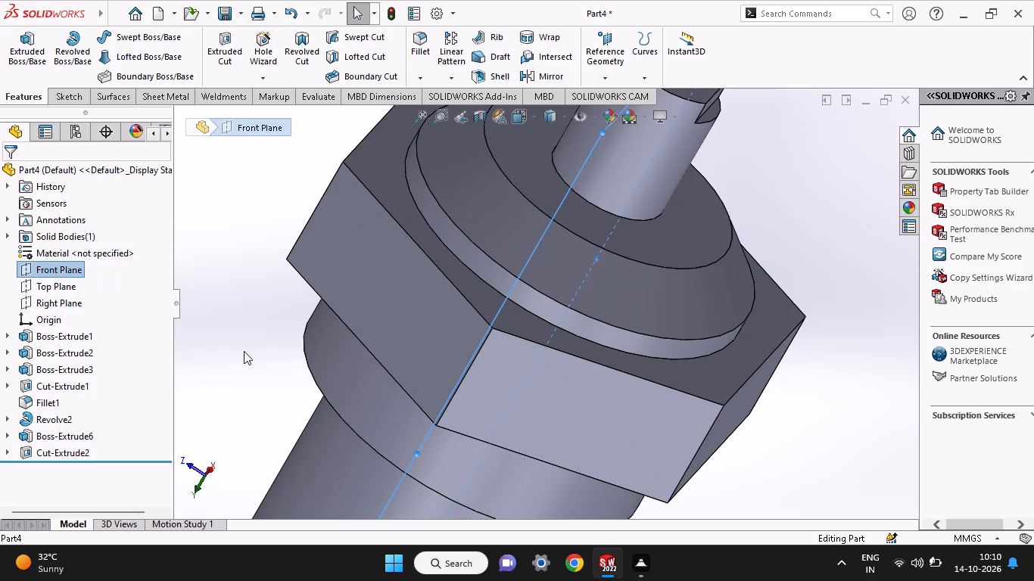
pyautogui.click(304, 385)
pyautogui.moveTo(304, 385); pyautogui.dragTo(313, 432, button='middle')
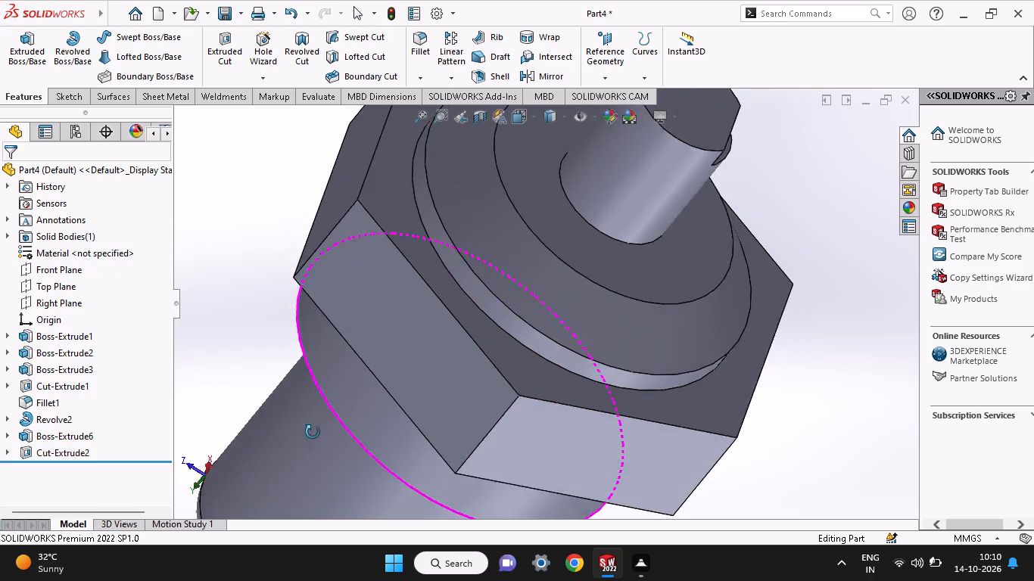
pyautogui.moveTo(313, 432); pyautogui.dragTo(349, 539, button='middle')
pyautogui.click(52, 308)
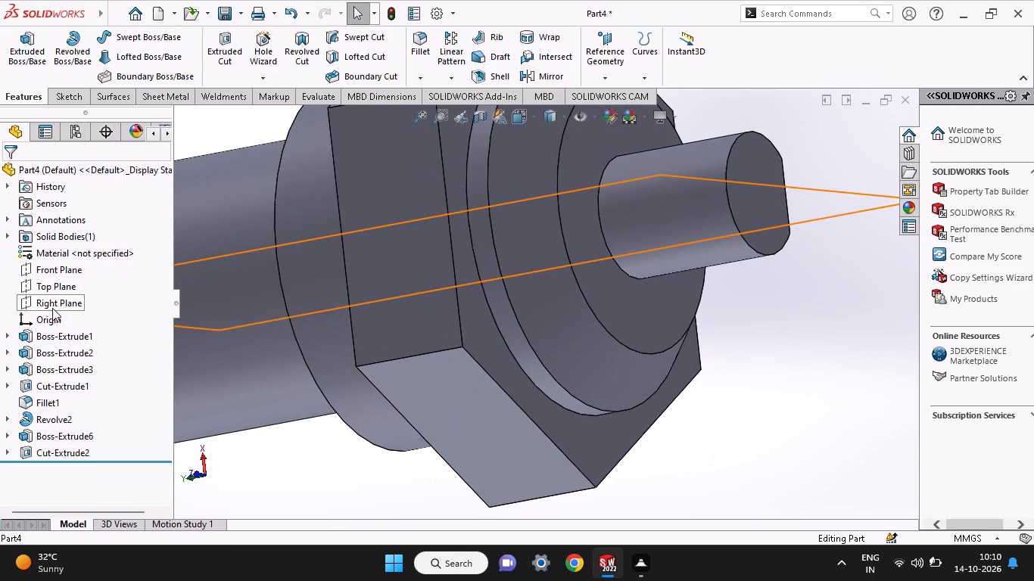
pyautogui.click(63, 280)
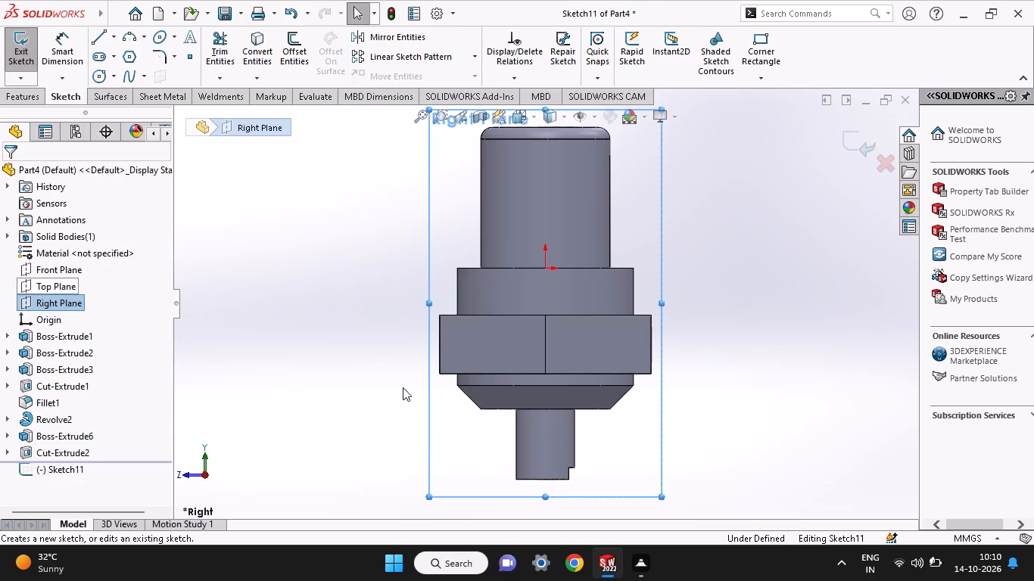
# Sketch a vertical line about 0.59 mm long up the pin's side edge from the outer corner of the notch.
pyautogui.scroll(-1, 604, 466)
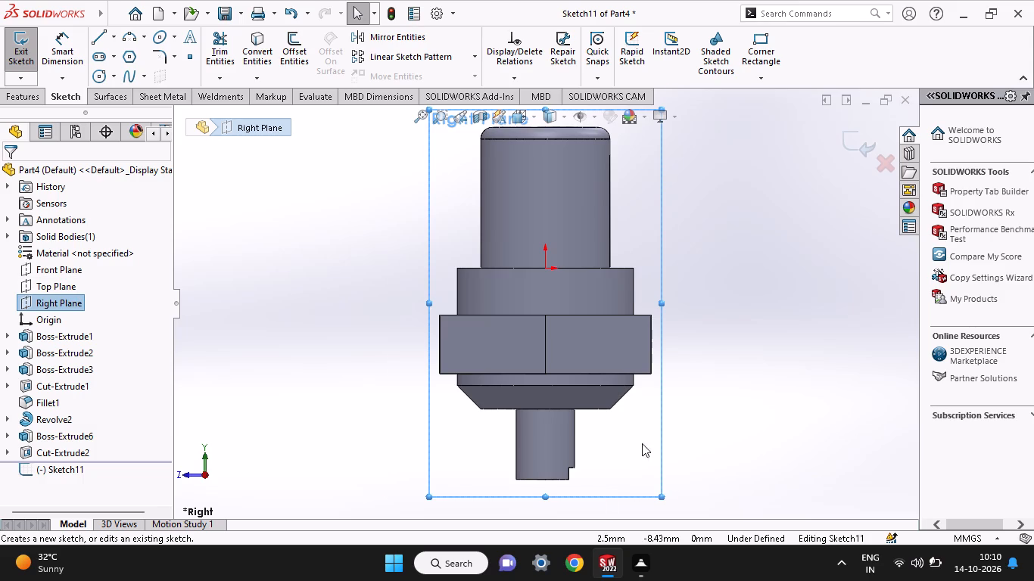
pyautogui.keyDown('ctrl'); pyautogui.scroll(1, 581, 421); pyautogui.keyUp('ctrl')
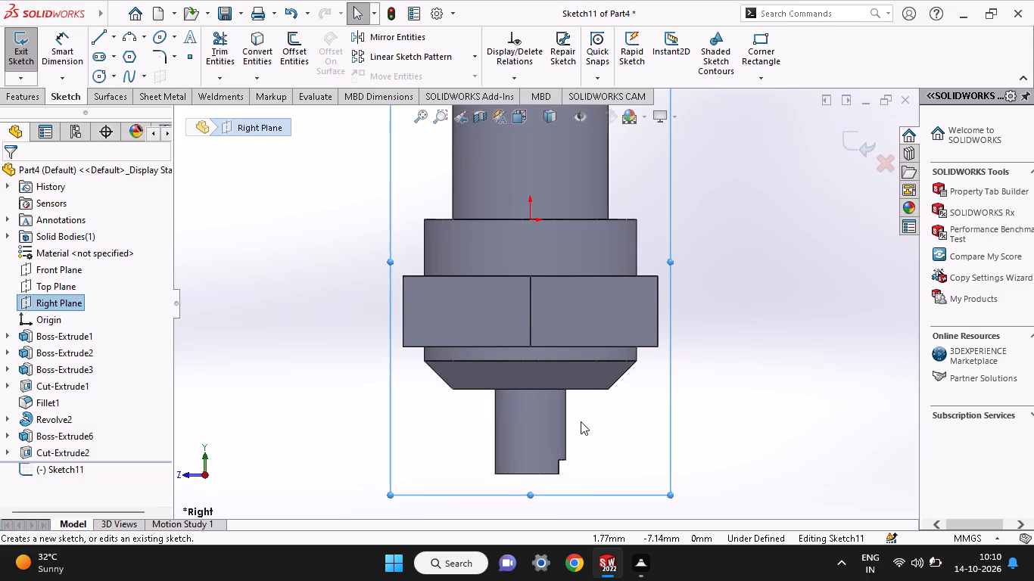
pyautogui.keyDown('ctrl'); pyautogui.scroll(-6, 581, 421); pyautogui.keyUp('ctrl')
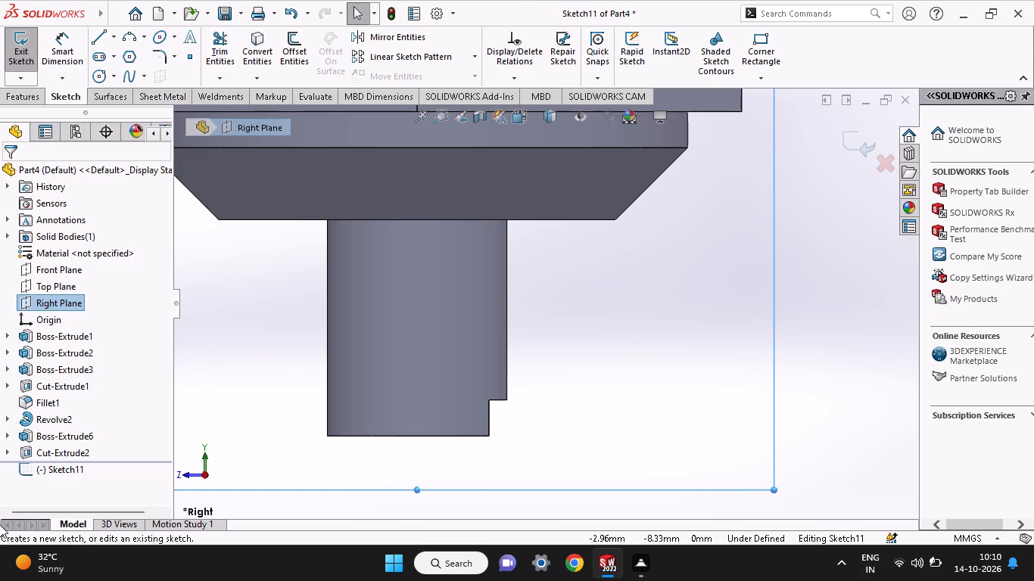
pyautogui.click(109, 38)
pyautogui.click(155, 56)
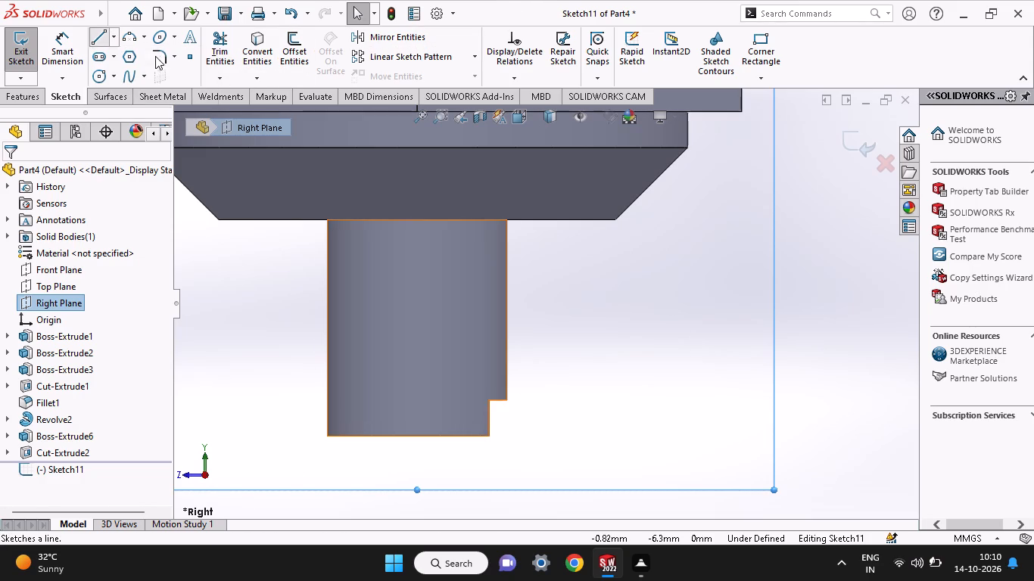
pyautogui.click(505, 396)
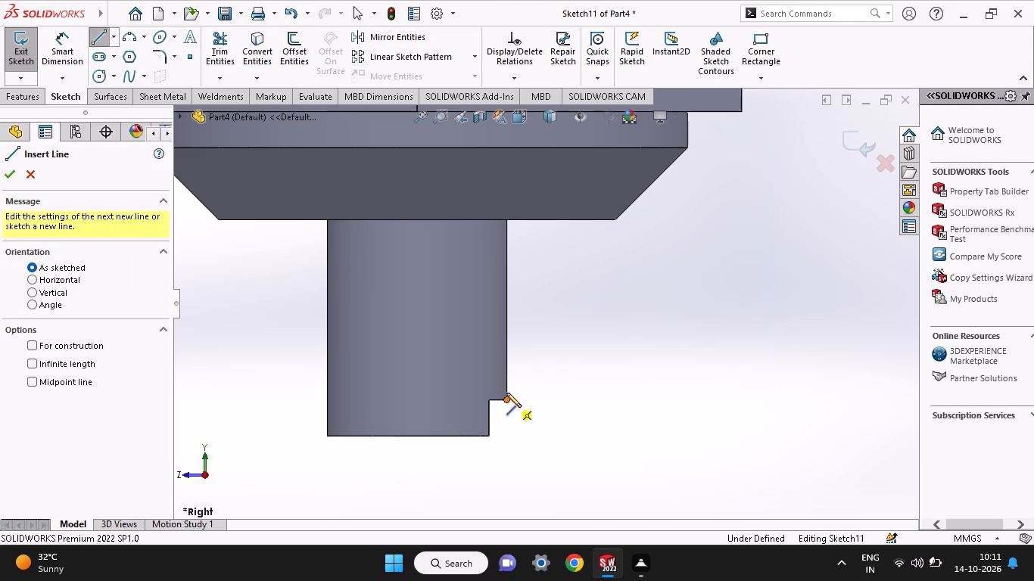
pyautogui.click(508, 357)
pyautogui.rightClick(541, 345)
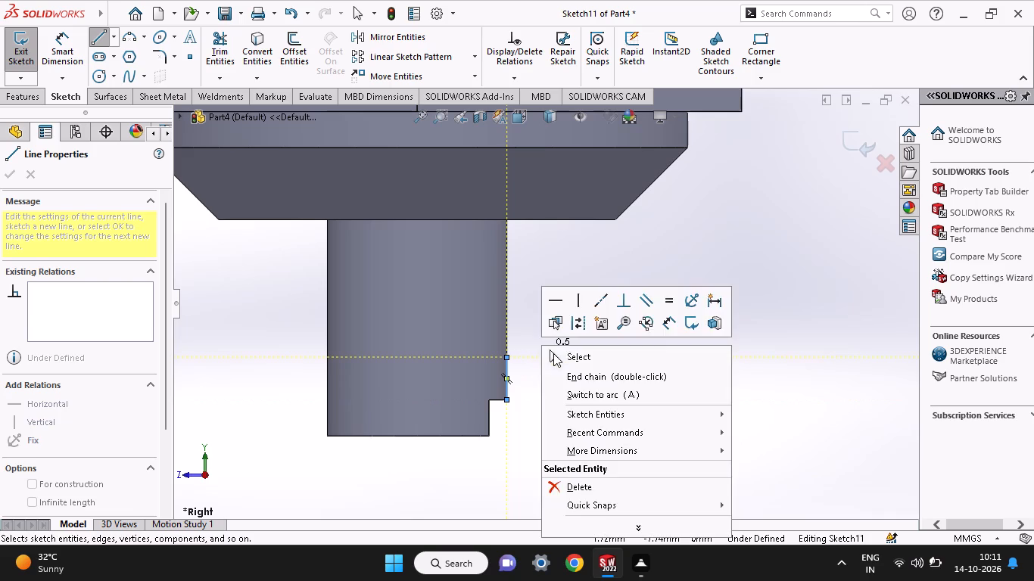
pyautogui.click(553, 357)
# Dimension the vertical line above the notch to a length of 0.5 mm.
pyautogui.click(70, 36)
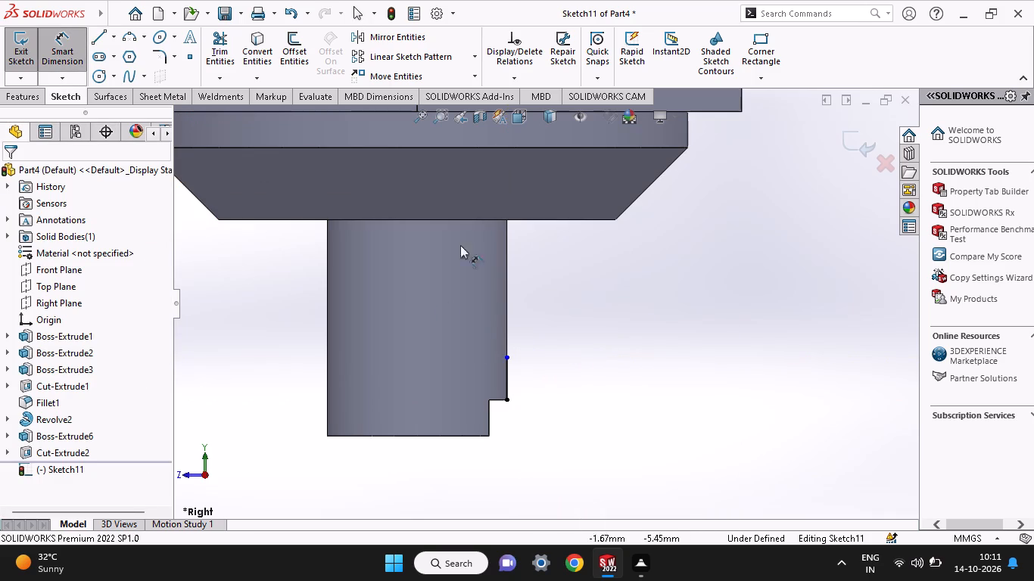
pyautogui.click(508, 369)
pyautogui.click(553, 378)
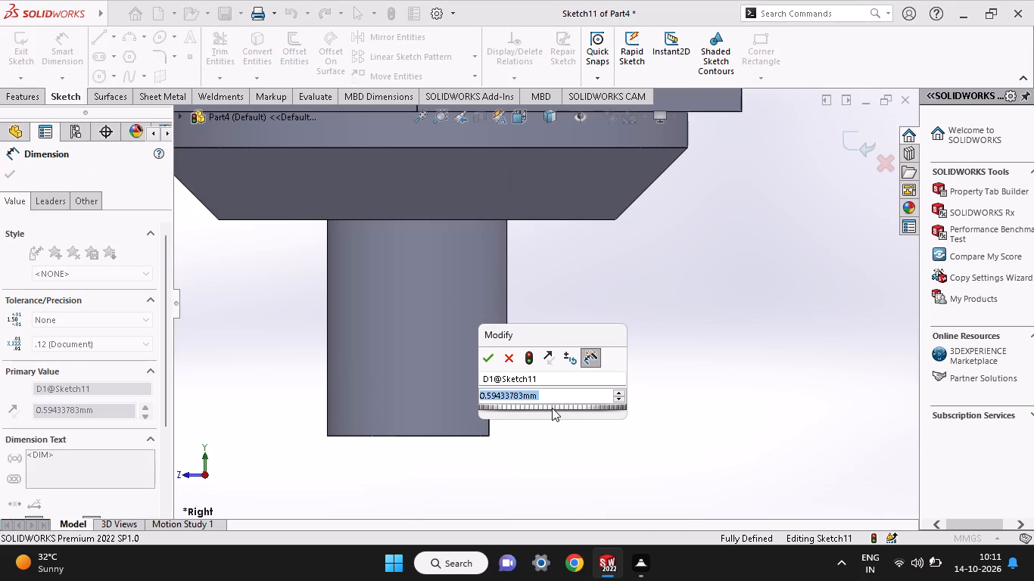
pyautogui.write('0.')
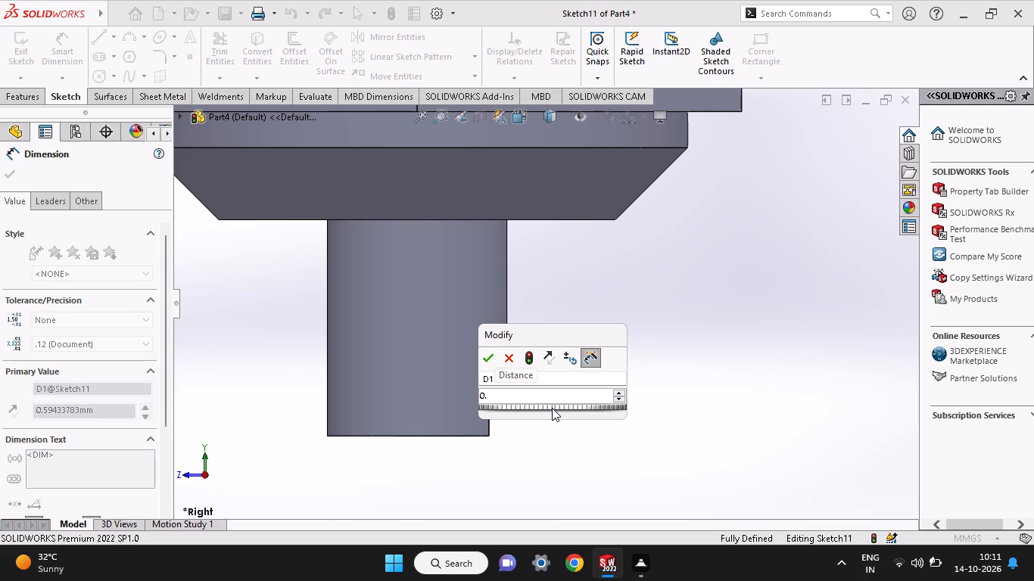
pyautogui.press('5')
pyautogui.press('Return')
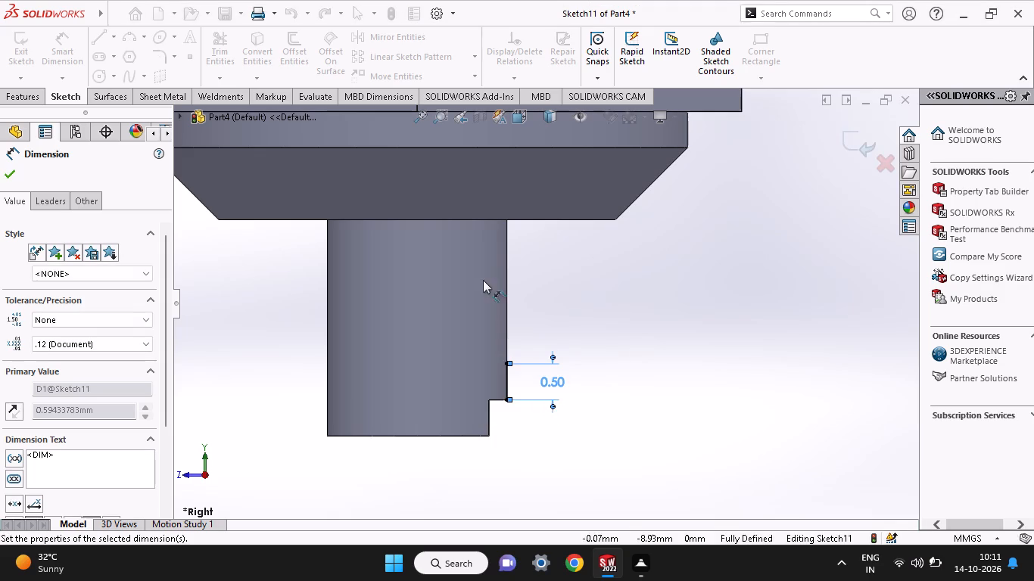
# Sketch a corner rectangle about 0.52 mm wide inside the pin, going up from the top end of the 0.50 mm line.
pyautogui.click(743, 60)
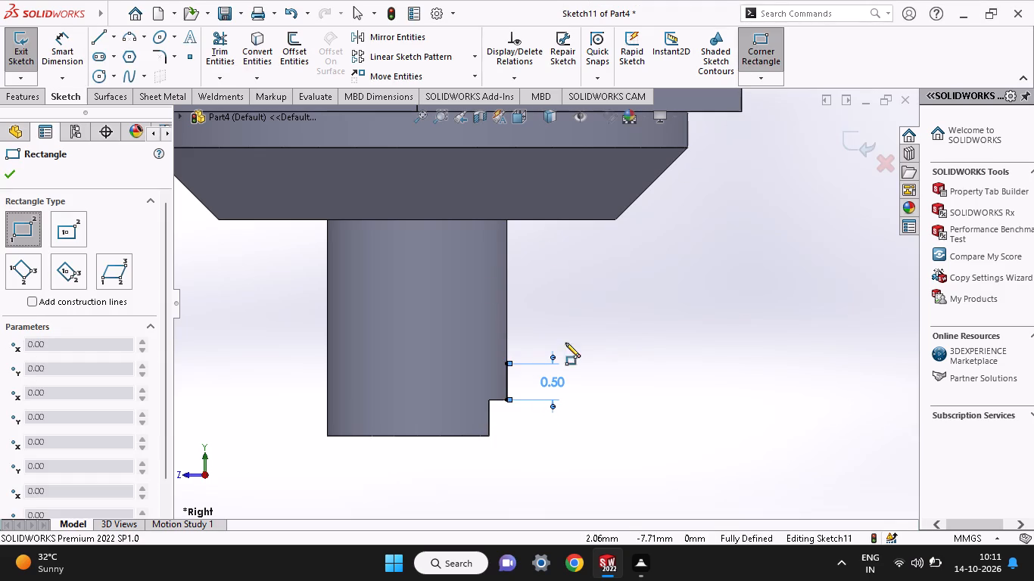
pyautogui.click(508, 363)
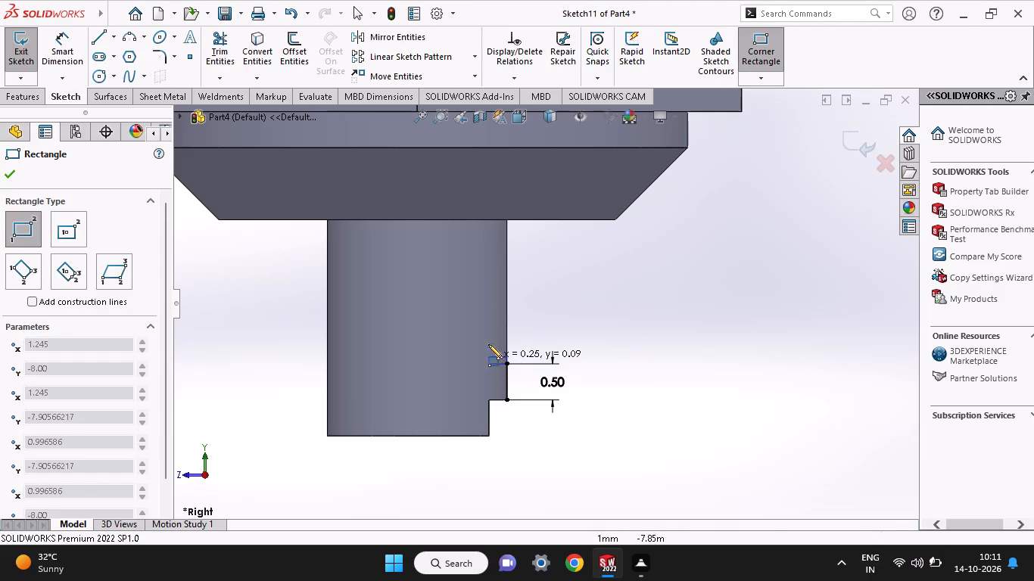
pyautogui.click(469, 295)
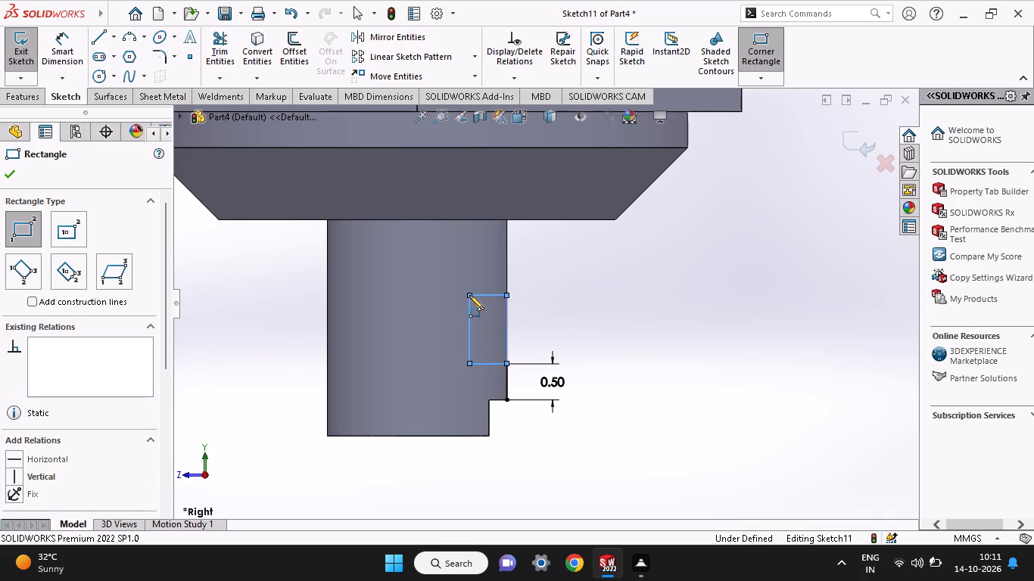
# Dimension the bottom edge of the rectangle on the pin to a width of 0.25 mm.
pyautogui.scroll(1, 469, 295)
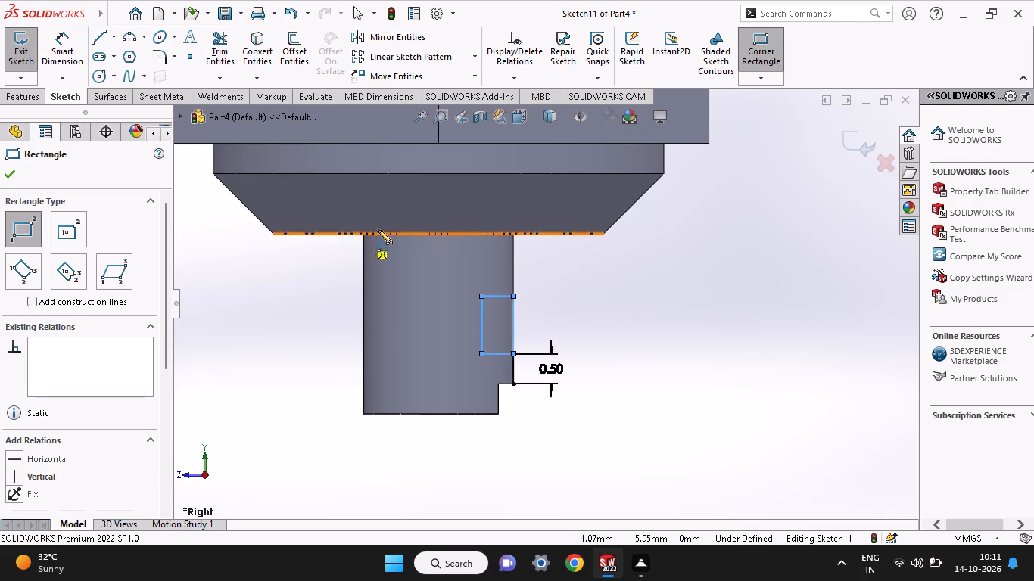
pyautogui.click(74, 64)
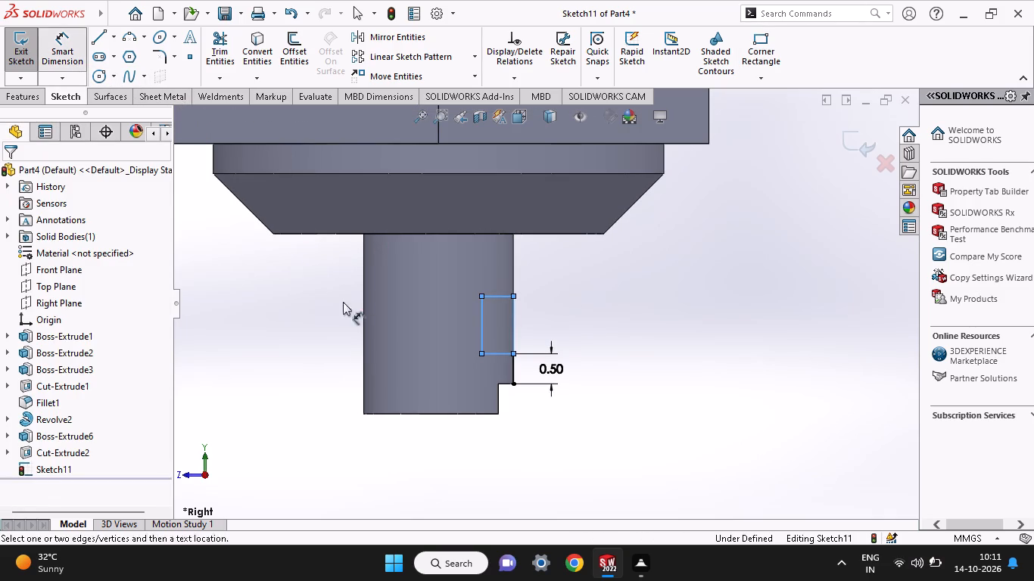
pyautogui.click(503, 353)
pyautogui.click(516, 448)
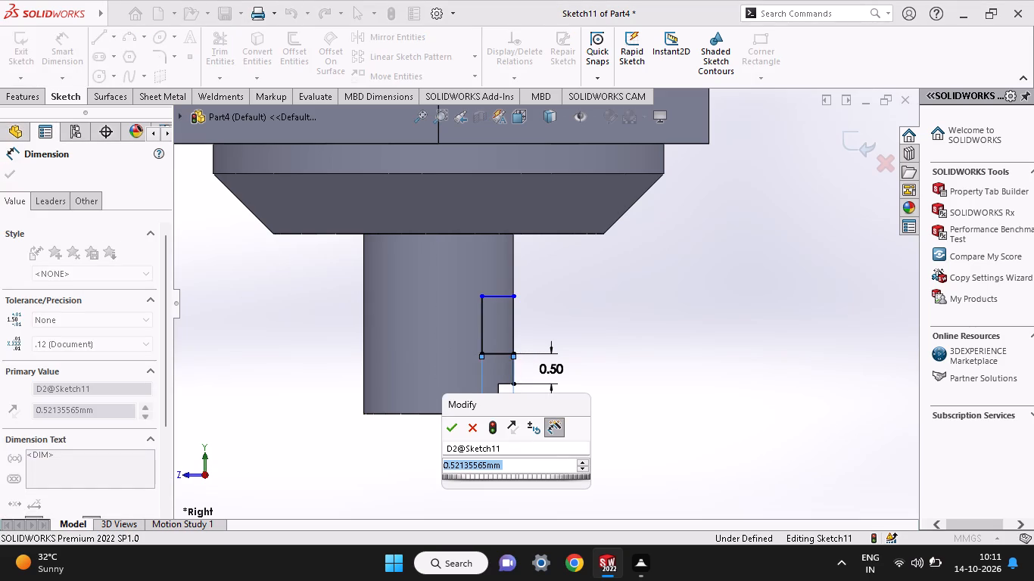
pyautogui.write('0.25')
pyautogui.press('Return')
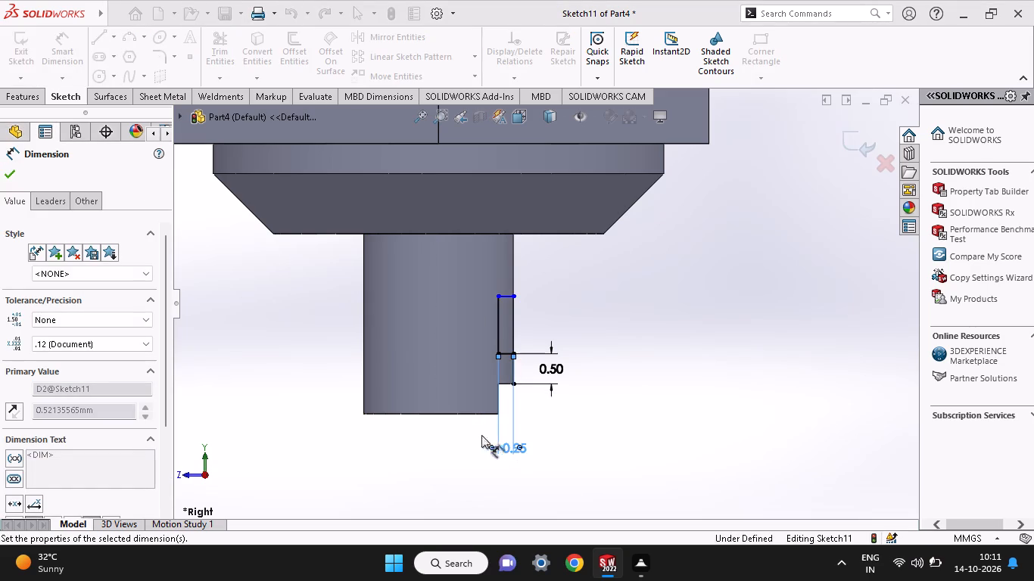
# Dimension the rectangle's height between its two outer corners on the pin's side edge to 0.5 mm.
pyautogui.click(515, 297)
pyautogui.click(513, 354)
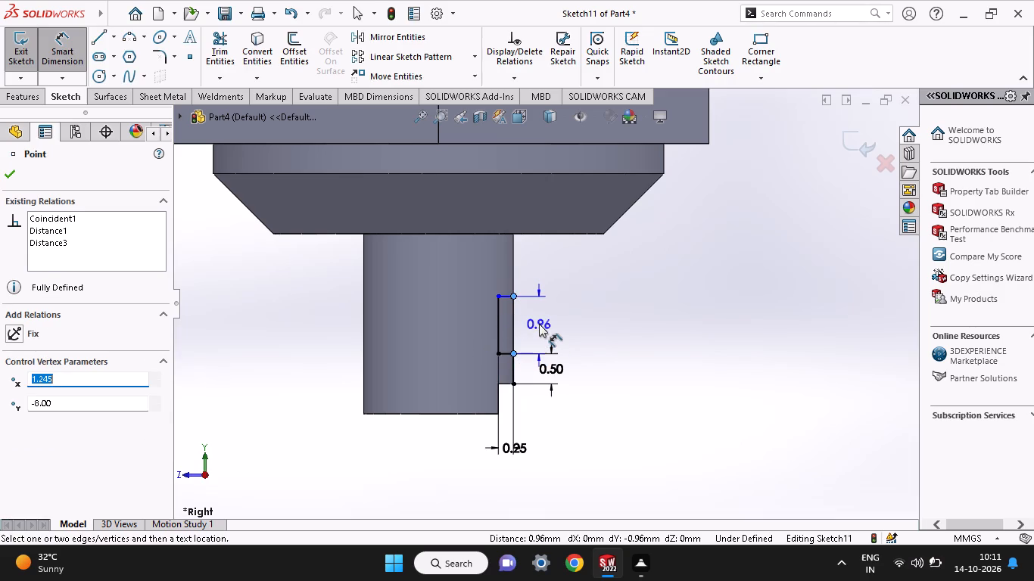
pyautogui.click(539, 324)
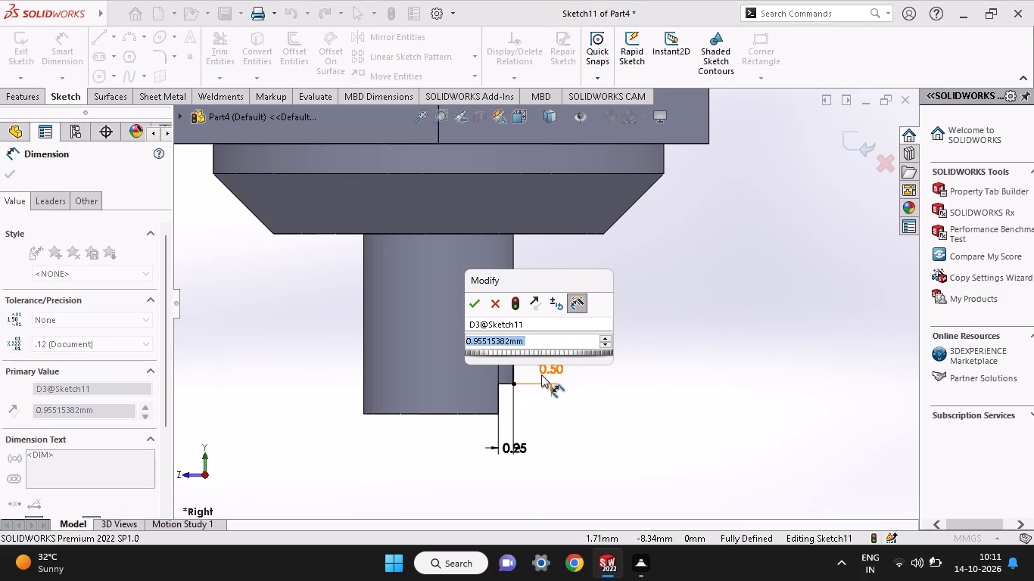
pyautogui.write('0.5')
pyautogui.press('Return')
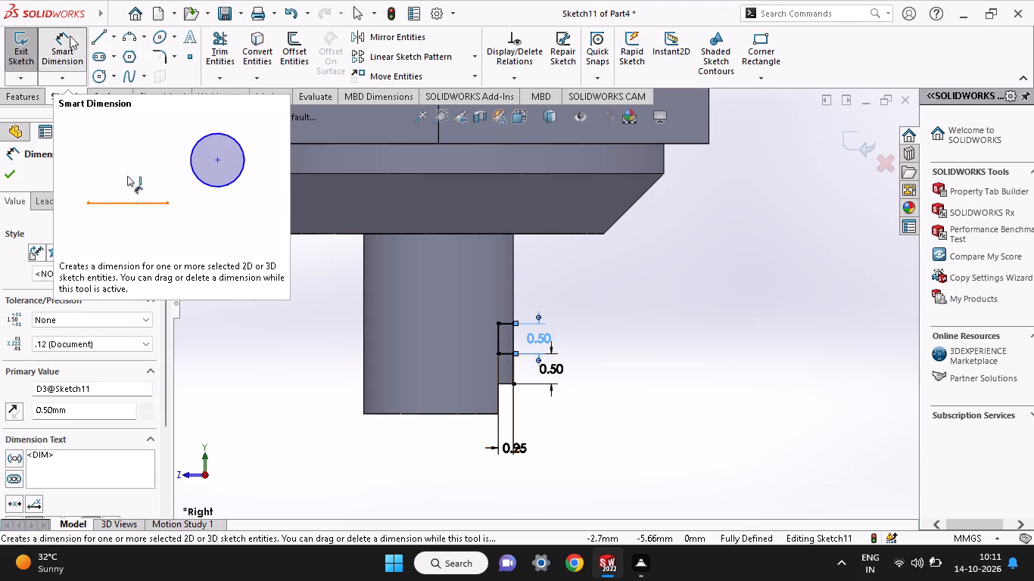
# Extrude-cut the small rectangle region through the pin, Through All in Direction 1 and Blind 5 mm in Direction 2.
pyautogui.click(24, 96)
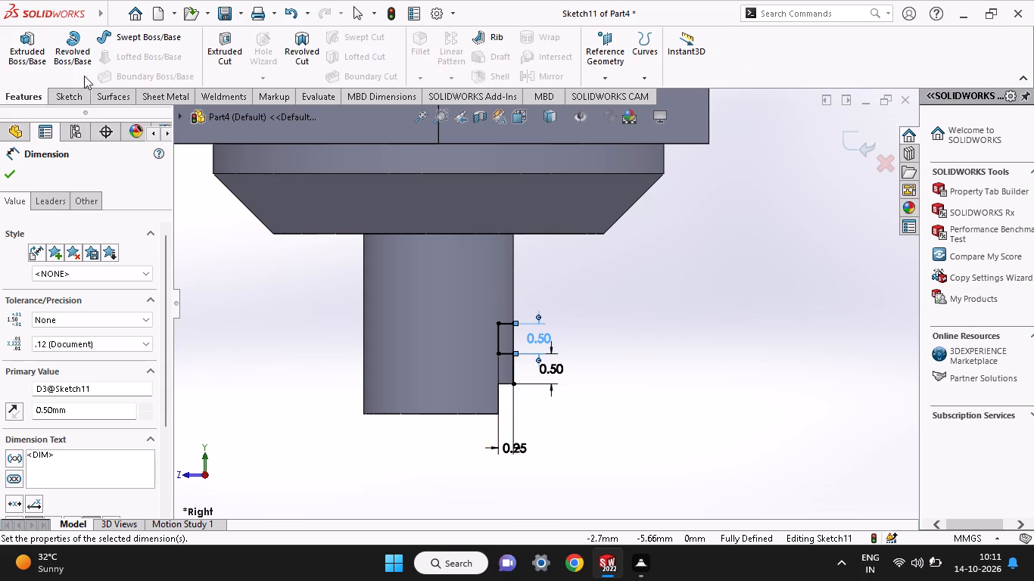
pyautogui.click(233, 67)
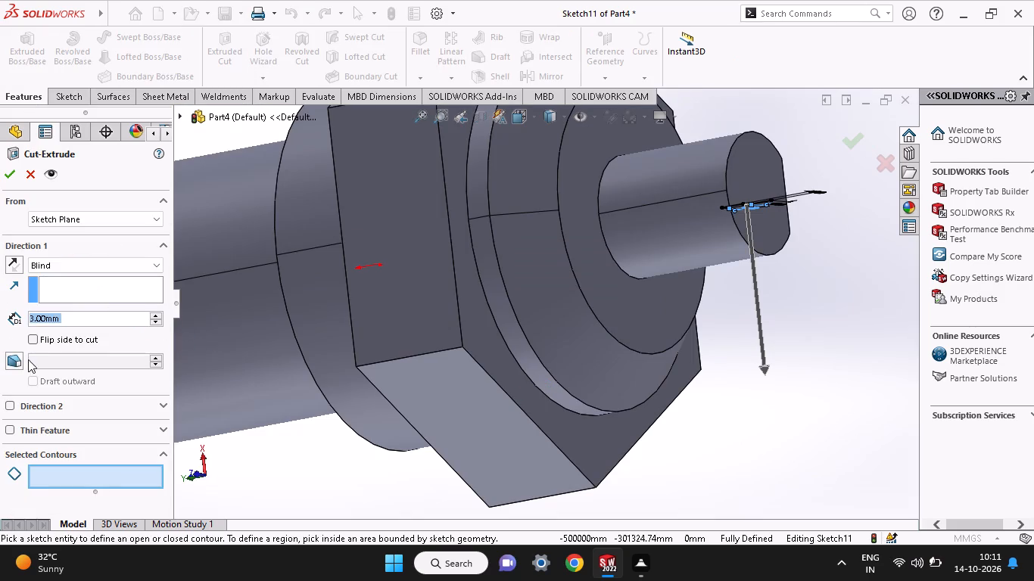
pyautogui.click(14, 401)
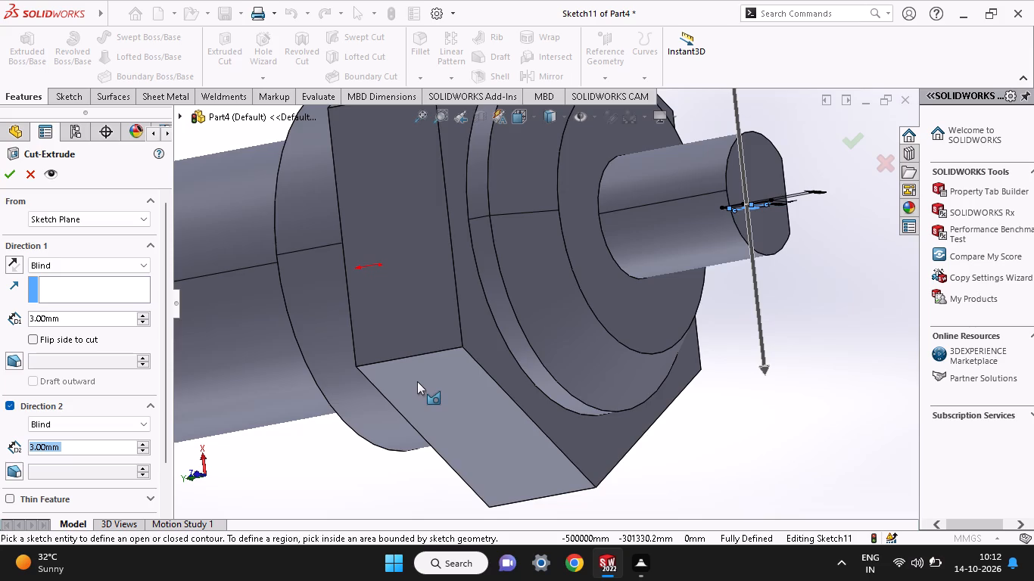
pyautogui.keyDown('ctrl'); pyautogui.scroll(6, 417, 381); pyautogui.keyUp('ctrl')
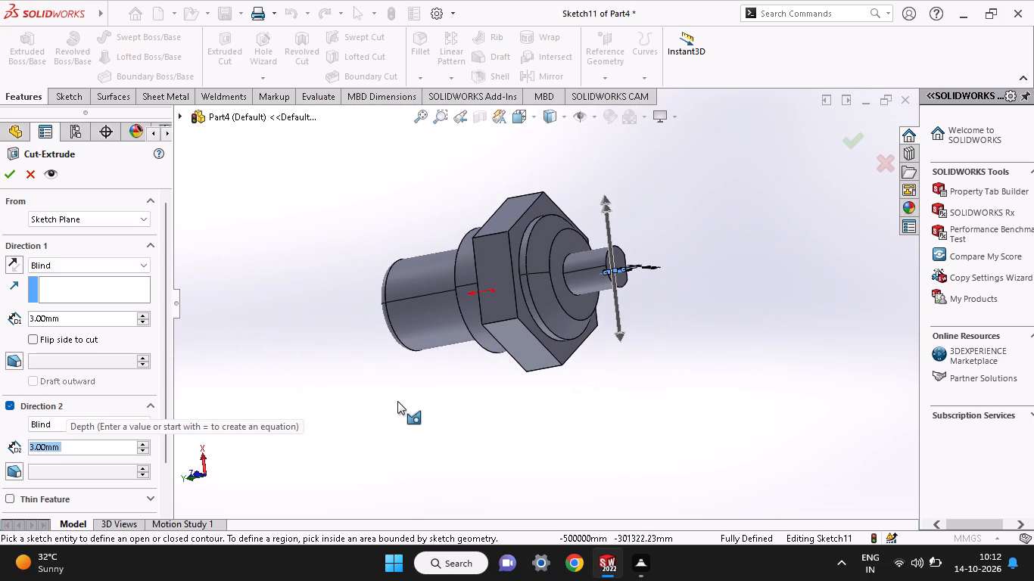
pyautogui.click(59, 265)
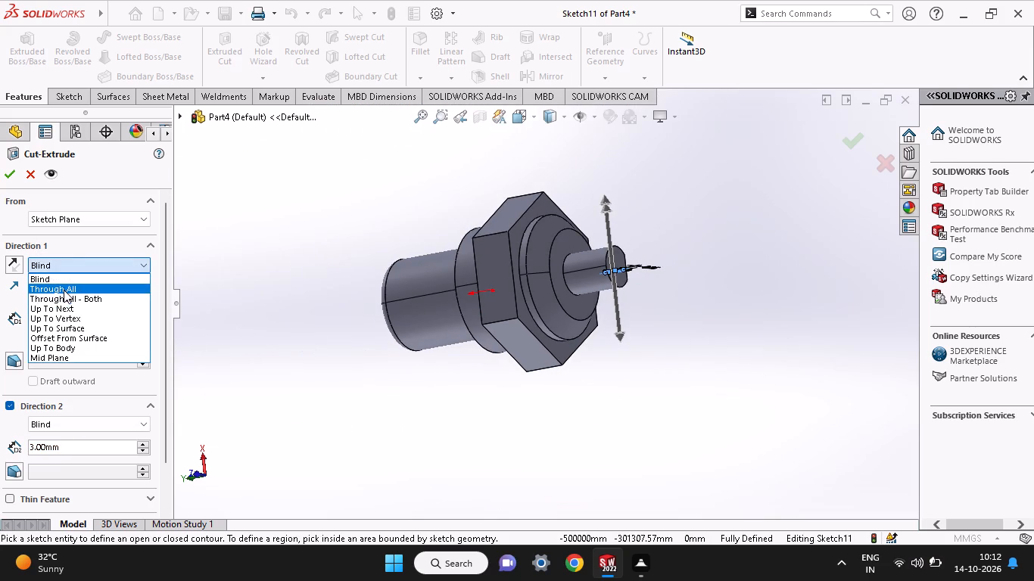
pyautogui.click(64, 290)
pyautogui.moveTo(611, 204); pyautogui.dragTo(609, 177)
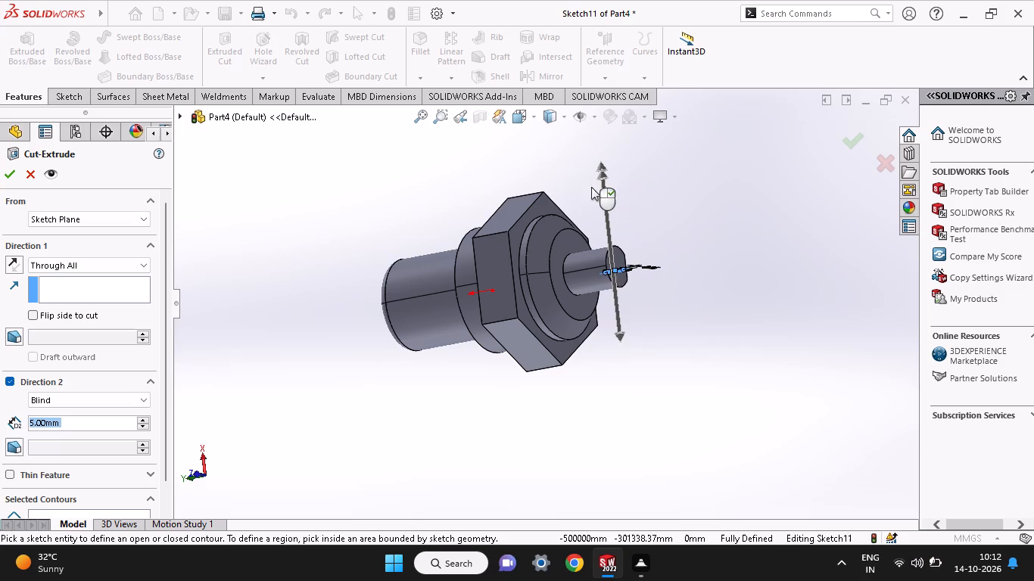
pyautogui.moveTo(621, 329); pyautogui.dragTo(636, 422)
pyautogui.moveTo(625, 331); pyautogui.dragTo(618, 349)
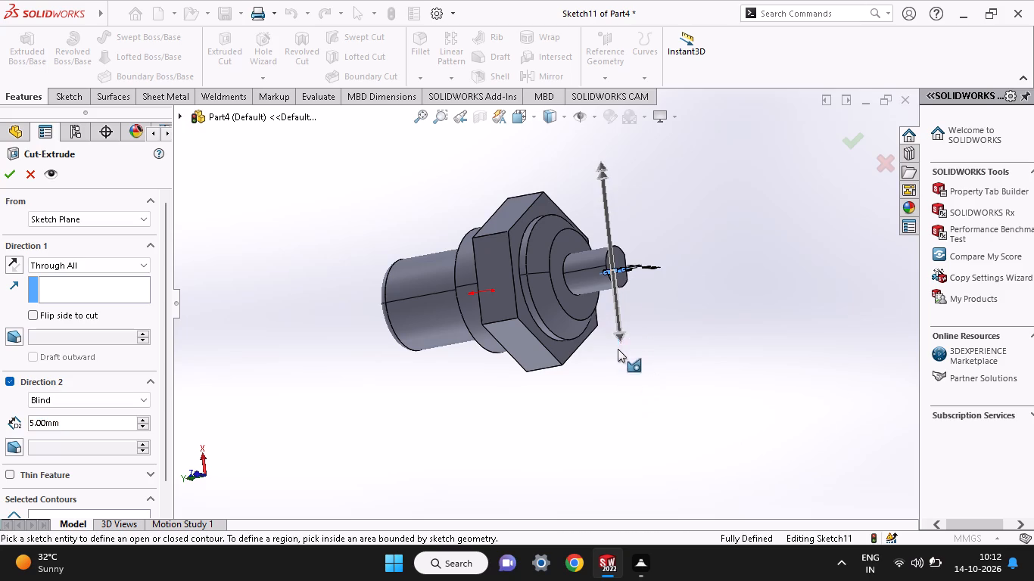
pyautogui.moveTo(618, 349); pyautogui.dragTo(615, 387)
pyautogui.moveTo(636, 383); pyautogui.dragTo(472, 393, button='middle')
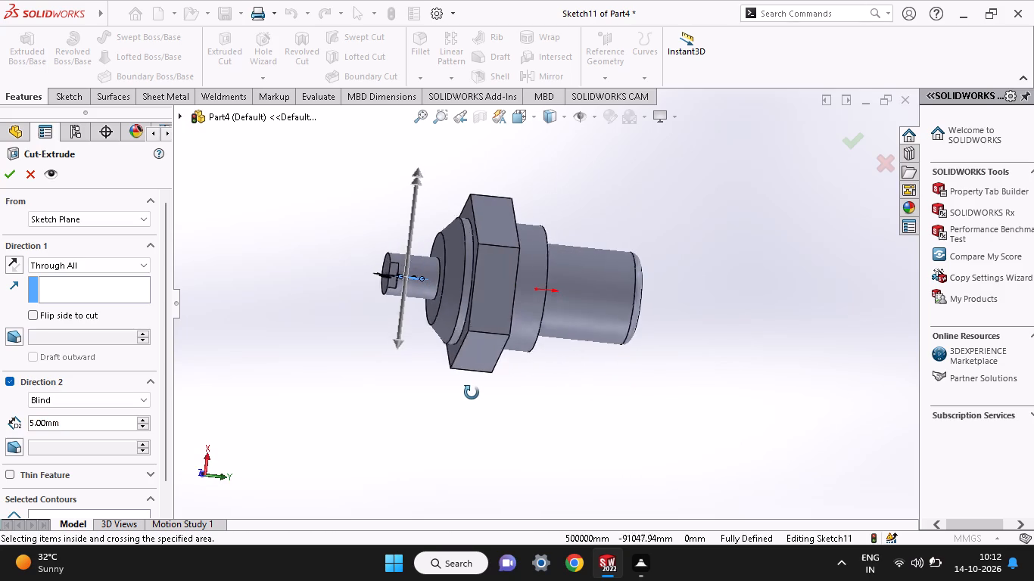
pyautogui.moveTo(472, 393); pyautogui.dragTo(468, 393, button='middle')
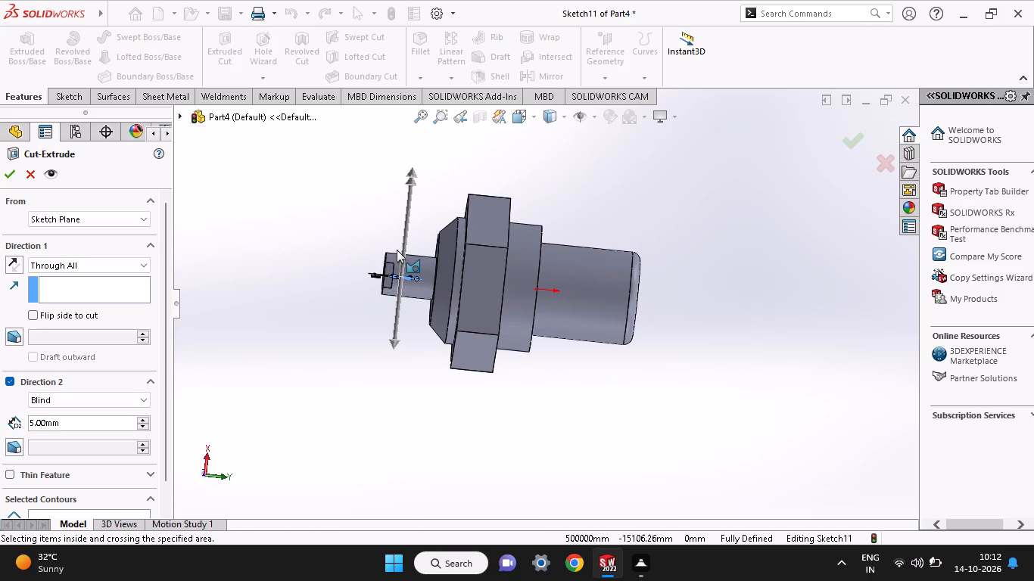
pyautogui.keyDown('ctrl'); pyautogui.scroll(3, 397, 250); pyautogui.keyUp('ctrl')
pyautogui.keyDown('ctrl'); pyautogui.scroll(-5, 397, 250); pyautogui.keyUp('ctrl')
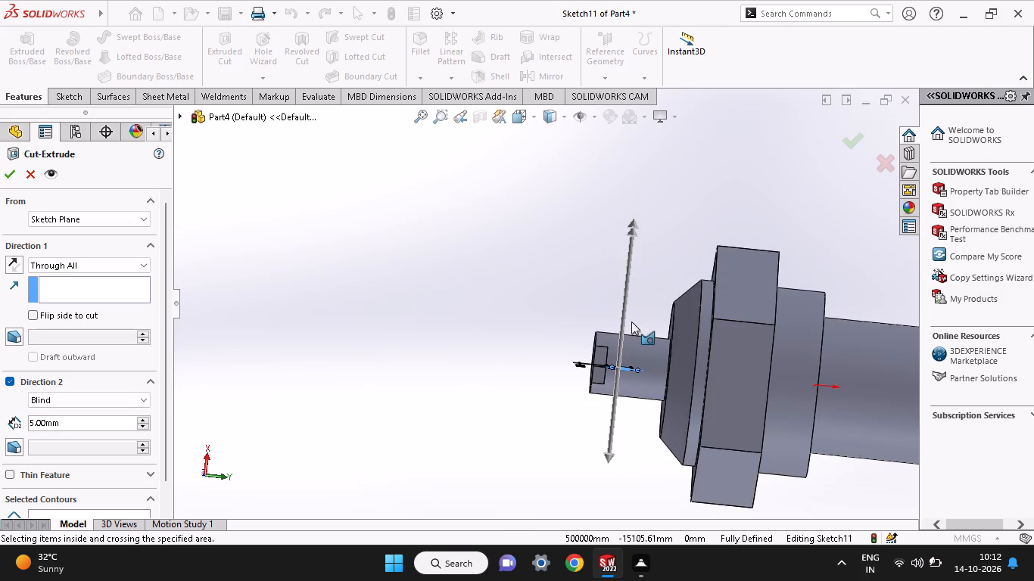
pyautogui.keyDown('ctrl'); pyautogui.scroll(-8, 631, 322); pyautogui.keyUp('ctrl')
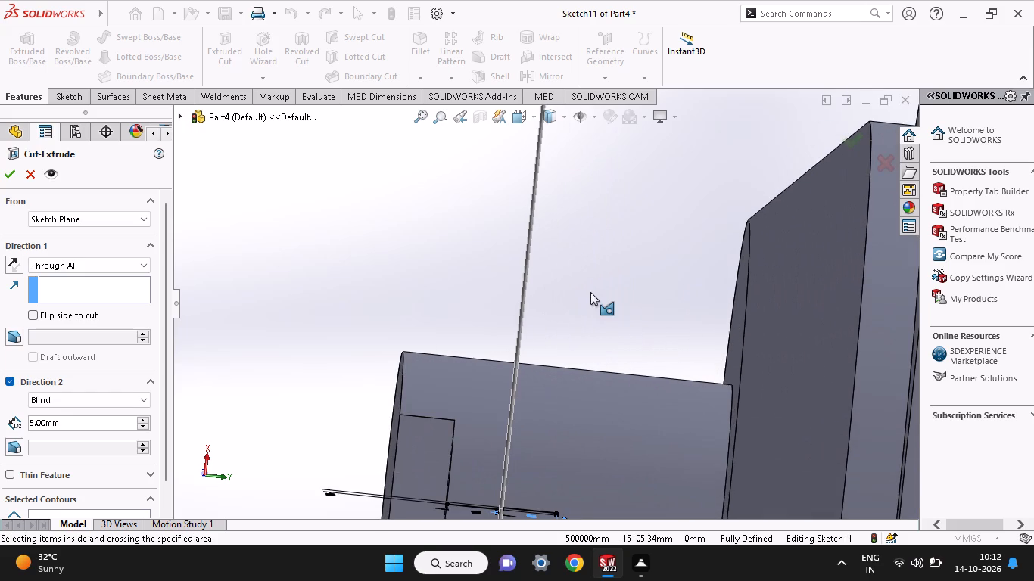
pyautogui.moveTo(590, 292); pyautogui.dragTo(602, 129, button='middle')
pyautogui.click(534, 359)
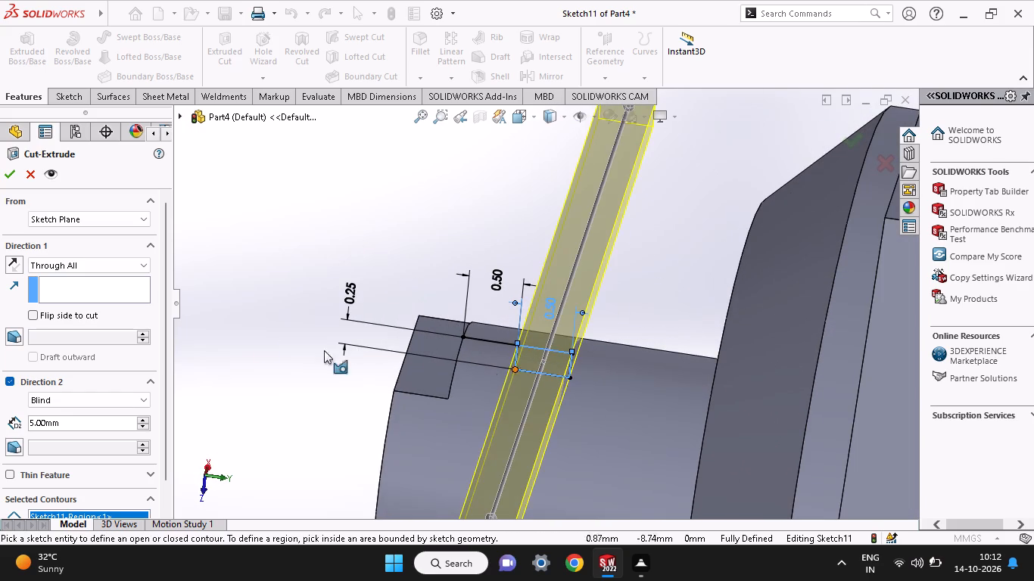
pyautogui.click(14, 173)
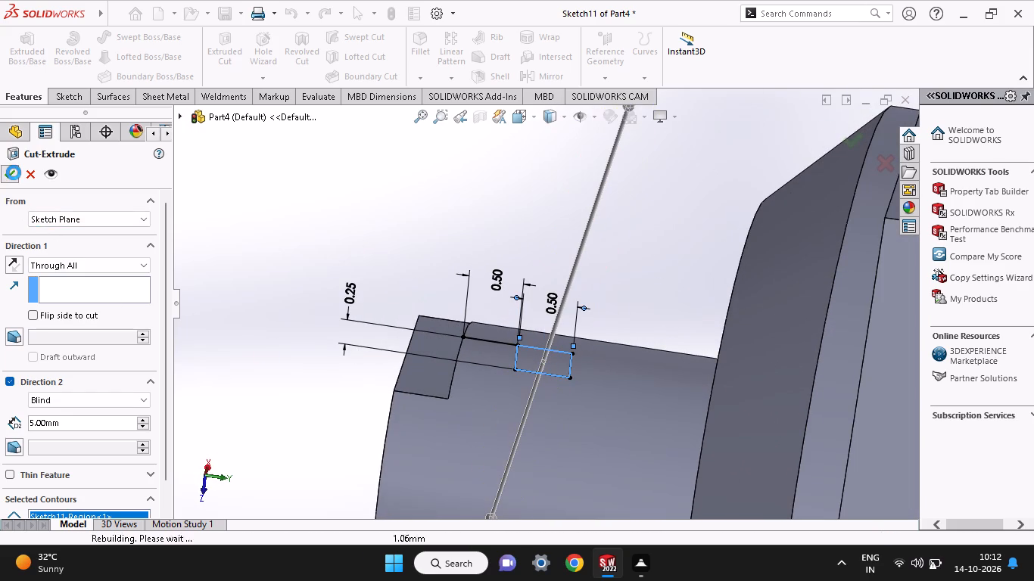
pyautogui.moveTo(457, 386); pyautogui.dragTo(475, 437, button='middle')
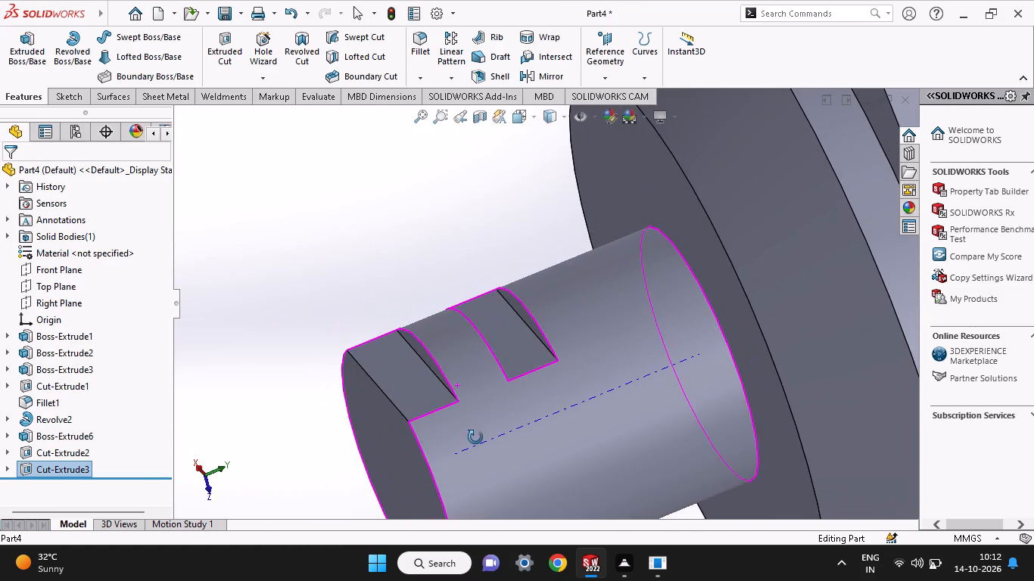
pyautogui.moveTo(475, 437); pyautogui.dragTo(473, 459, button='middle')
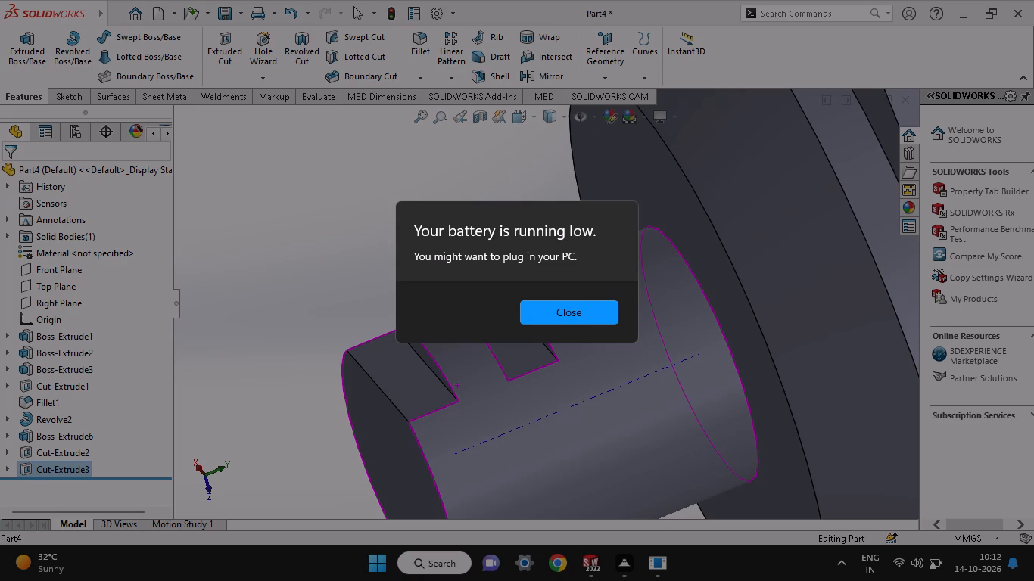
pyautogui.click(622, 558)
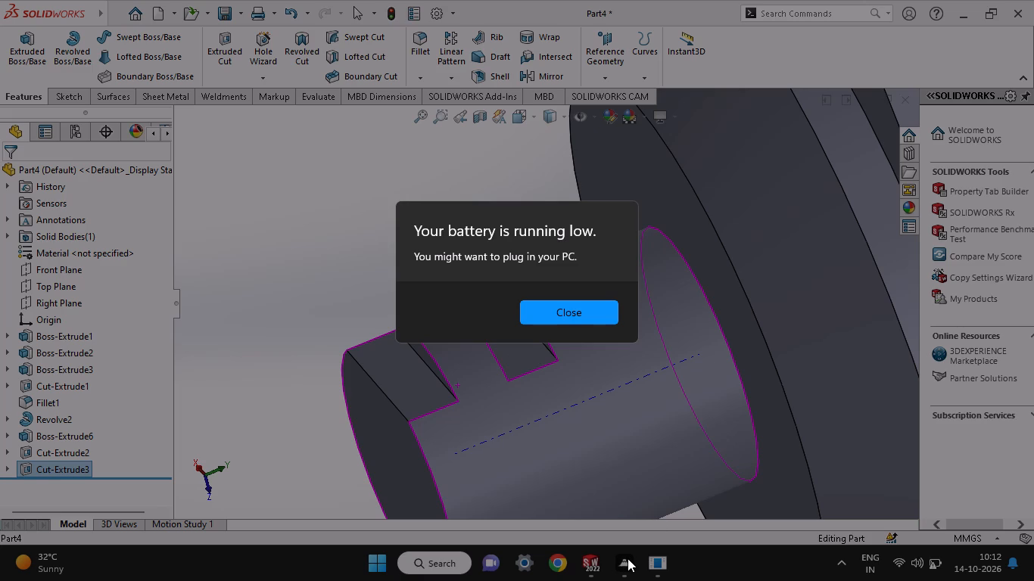
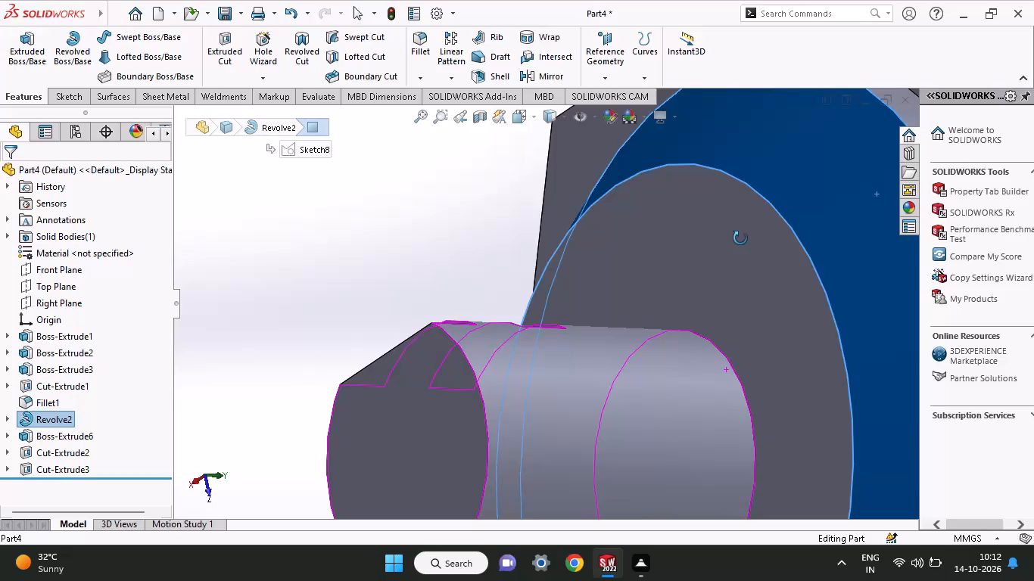
# Open a new sketch on the Right Plane, viewed square-on with the notched end pin in view.
pyautogui.middleClick(733, 298)
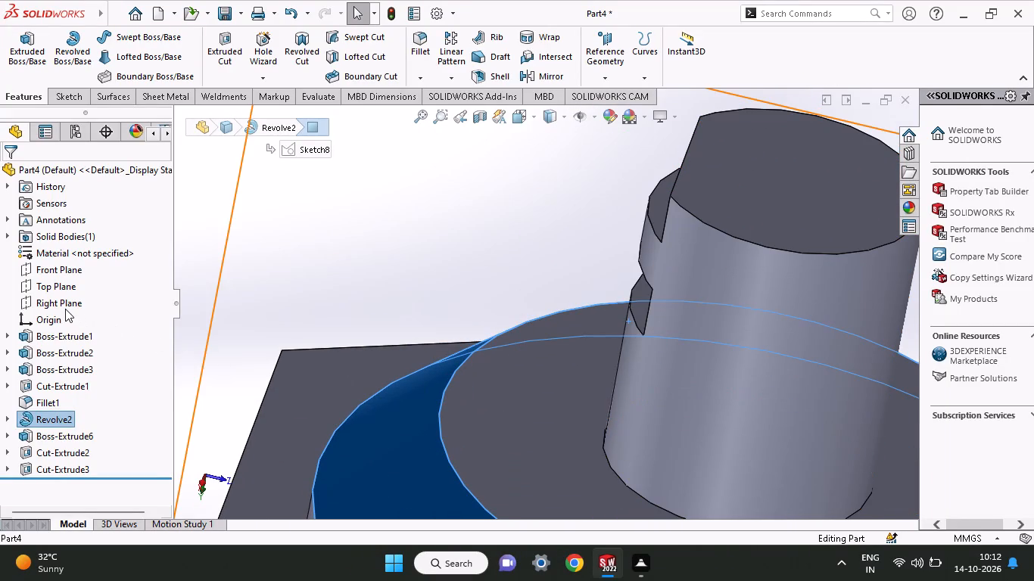
pyautogui.click(65, 309)
pyautogui.click(75, 294)
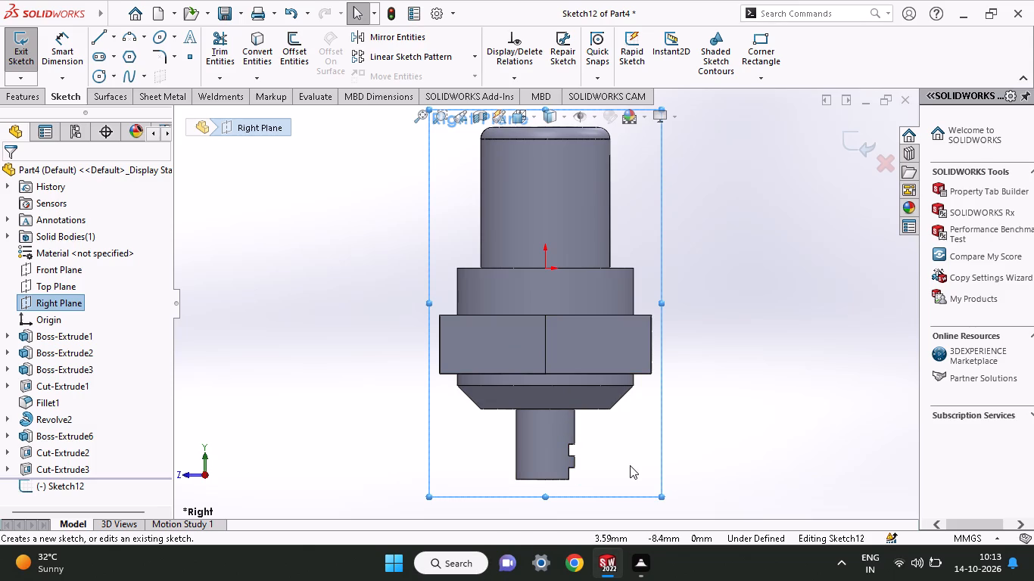
pyautogui.scroll(-1, 630, 465)
pyautogui.scroll(1, 630, 465)
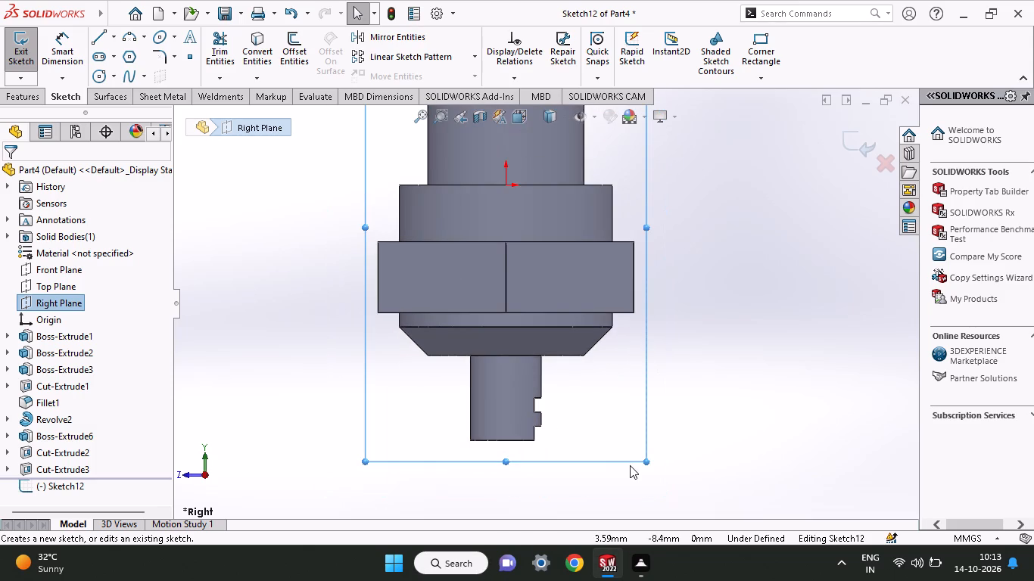
pyautogui.keyDown('ctrl'); pyautogui.scroll(4, 564, 427); pyautogui.keyUp('ctrl')
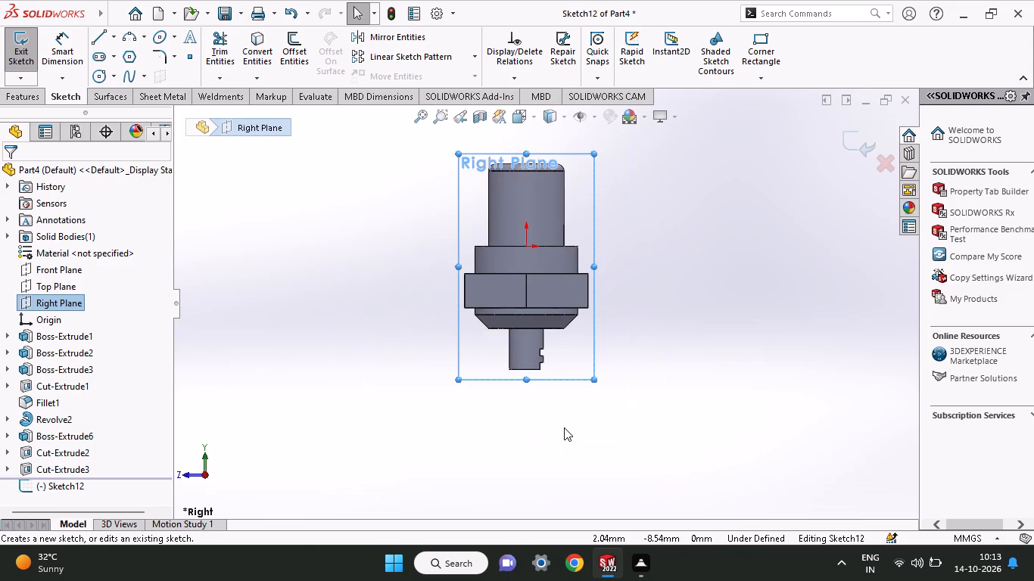
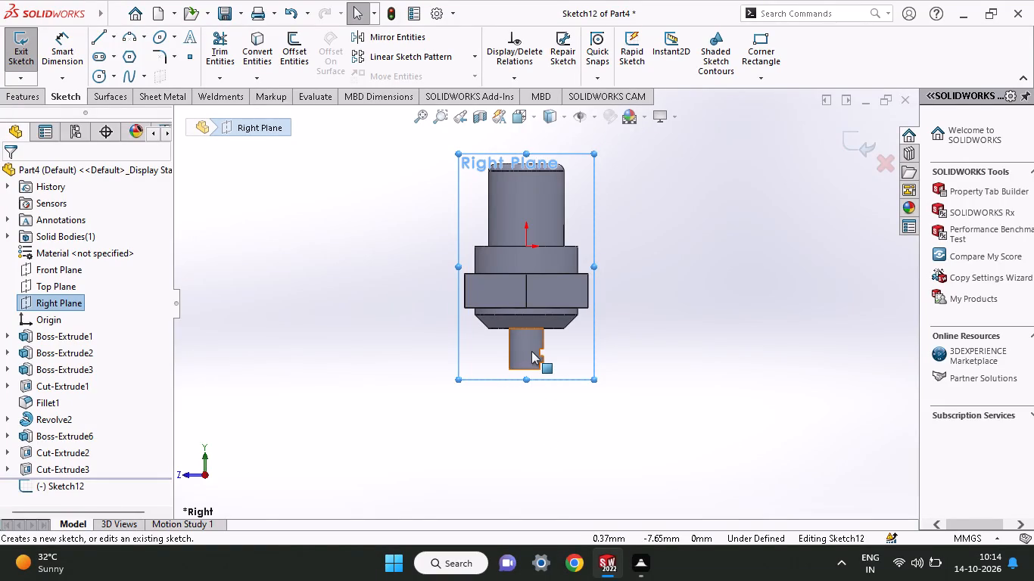
# Sketch a corner rectangle about 0.32 mm wide inward from the end pin's unnotched side edge, near its free end.
pyautogui.scroll(-1, 531, 351)
pyautogui.scroll(1, 531, 351)
pyautogui.keyDown('ctrl'); pyautogui.scroll(-4, 496, 387); pyautogui.keyUp('ctrl')
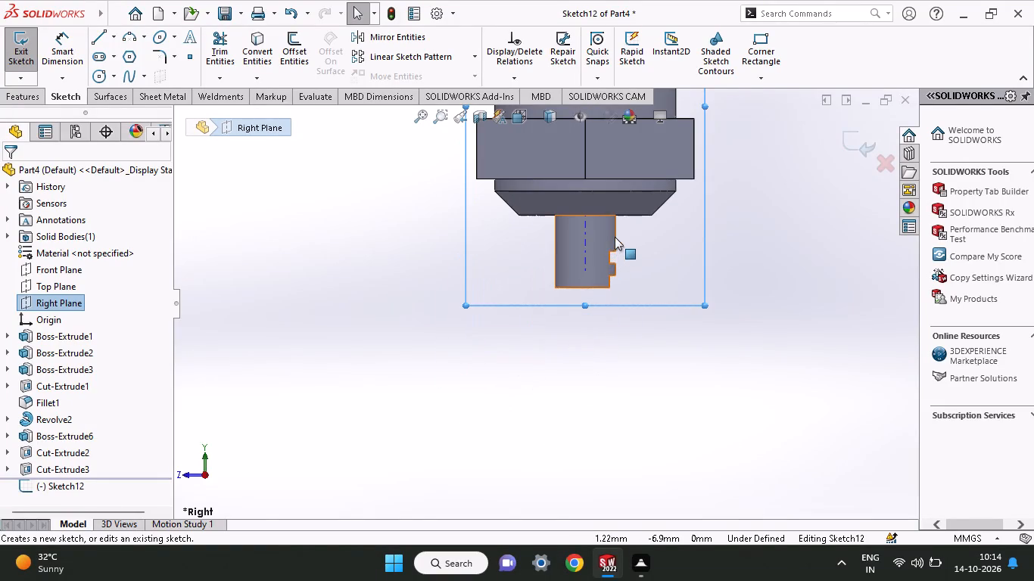
pyautogui.keyDown('ctrl'); pyautogui.scroll(-7, 615, 237); pyautogui.keyUp('ctrl')
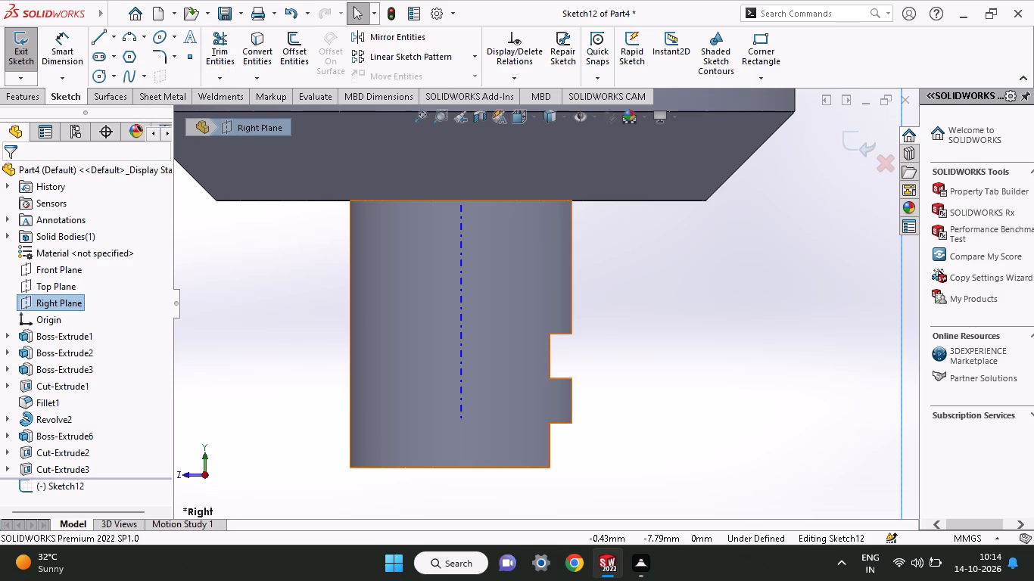
pyautogui.click(767, 48)
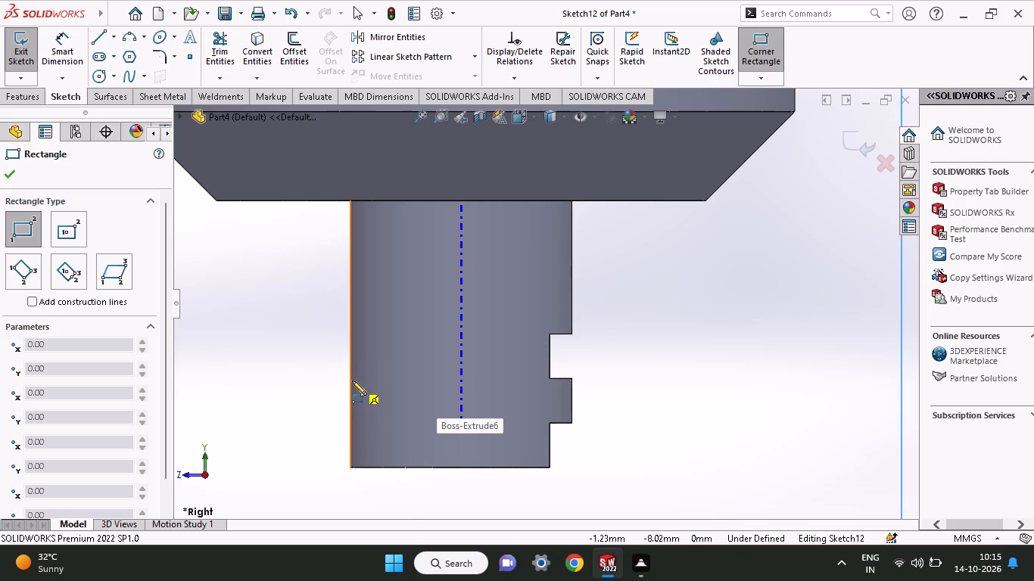
pyautogui.click(350, 381)
pyautogui.click(379, 420)
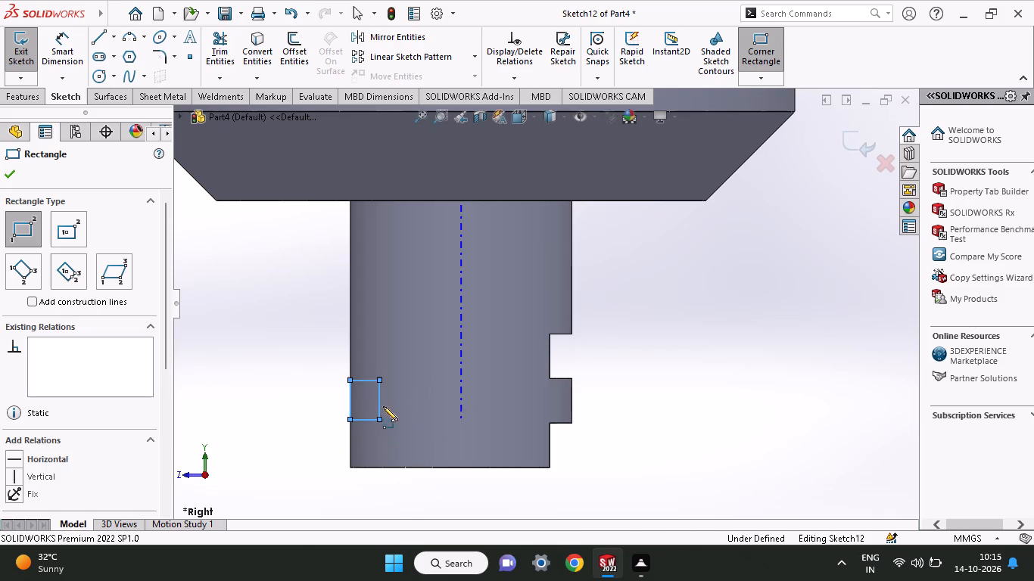
# Dimension the rectangle 0.5 mm from the pin's end face and 0.25 mm wide.
pyautogui.click(76, 45)
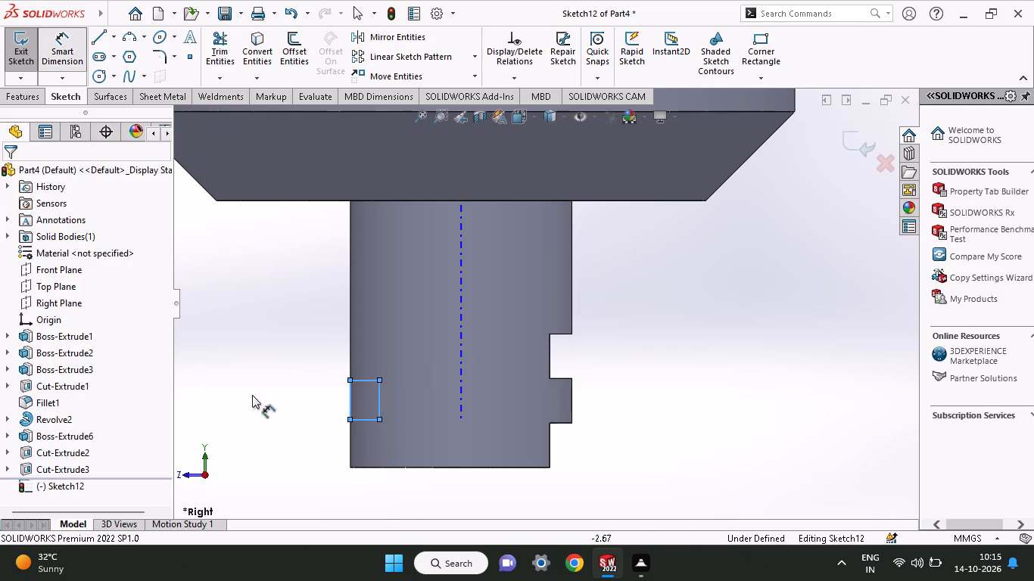
pyautogui.click(353, 468)
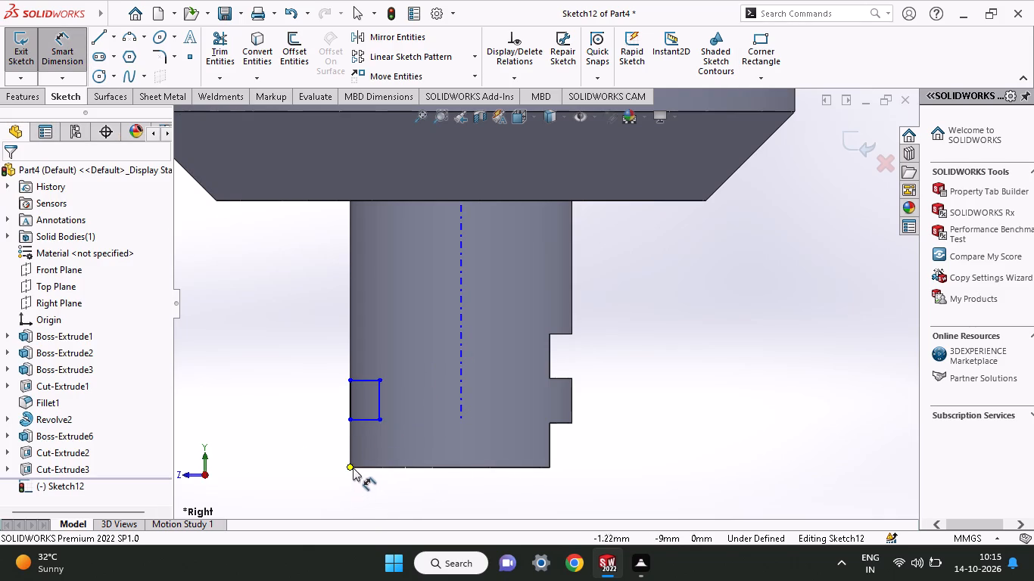
pyautogui.click(351, 422)
pyautogui.click(314, 434)
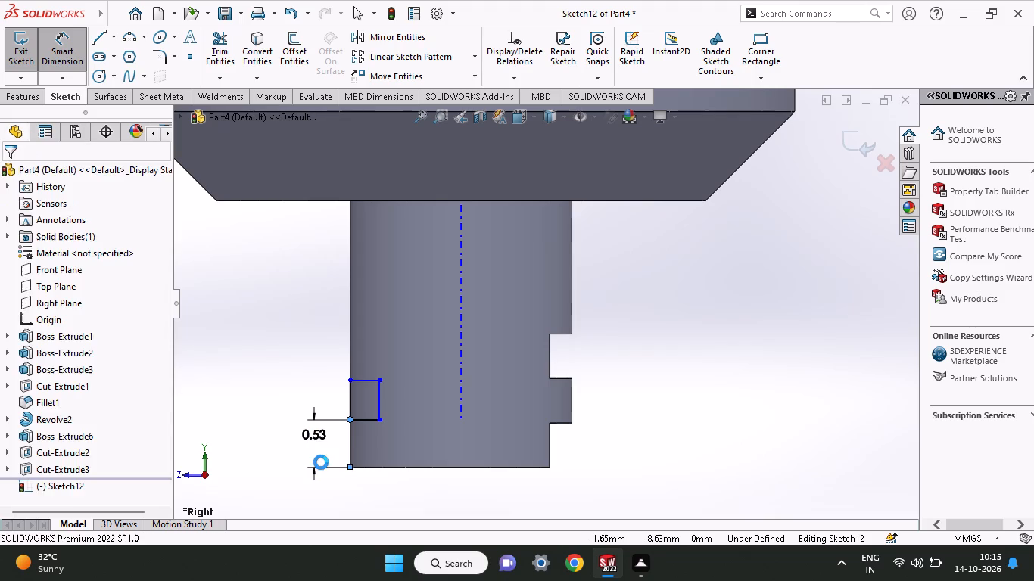
pyautogui.write('0.5')
pyautogui.press('Return')
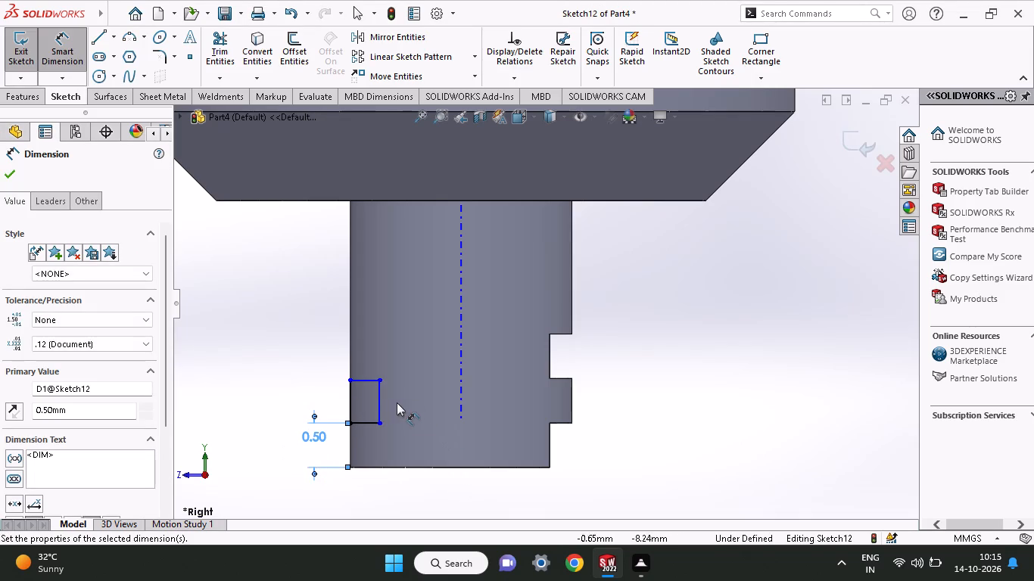
pyautogui.click(365, 424)
pyautogui.click(370, 488)
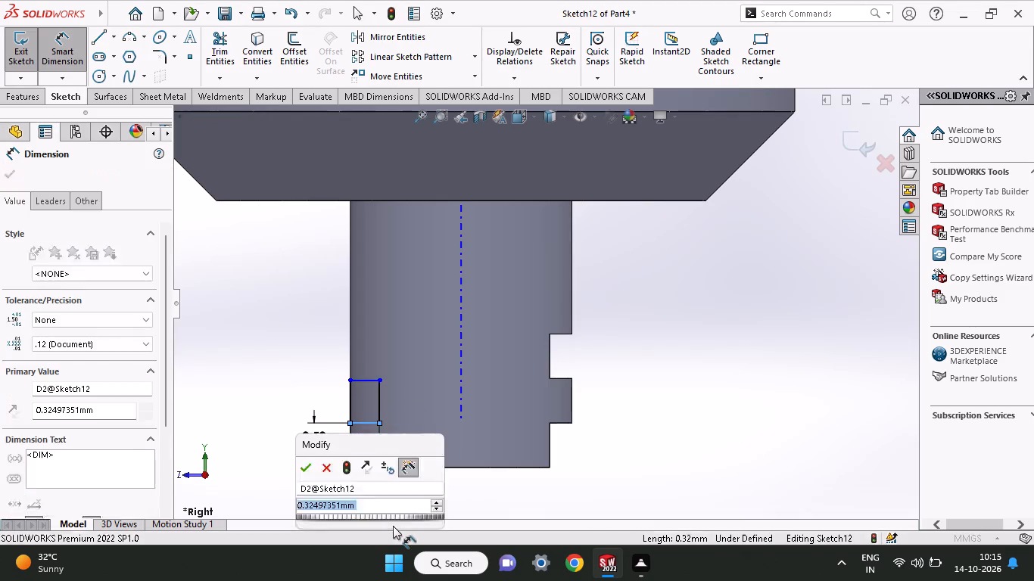
pyautogui.write('0.')
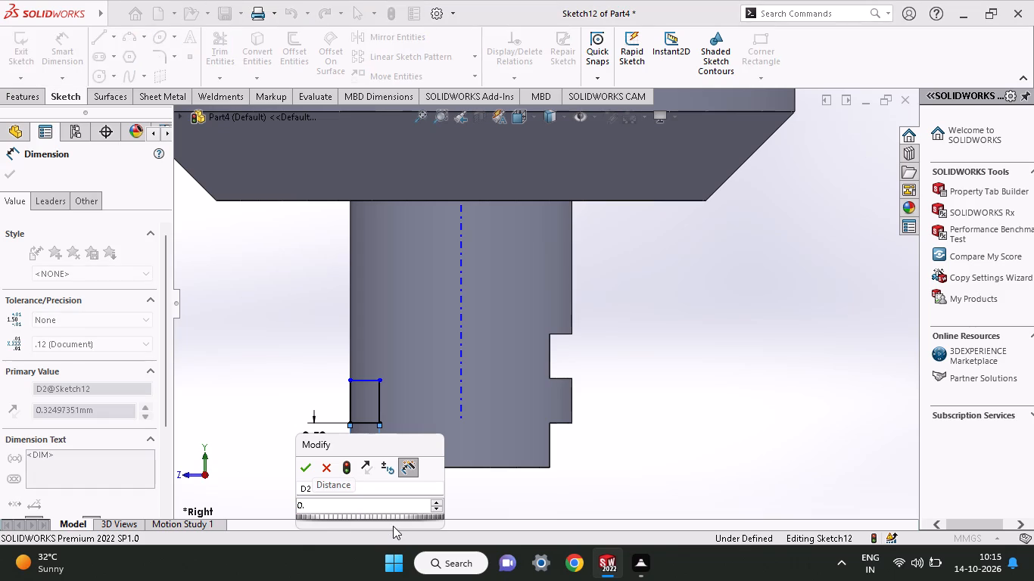
pyautogui.write('25')
pyautogui.press('Return')
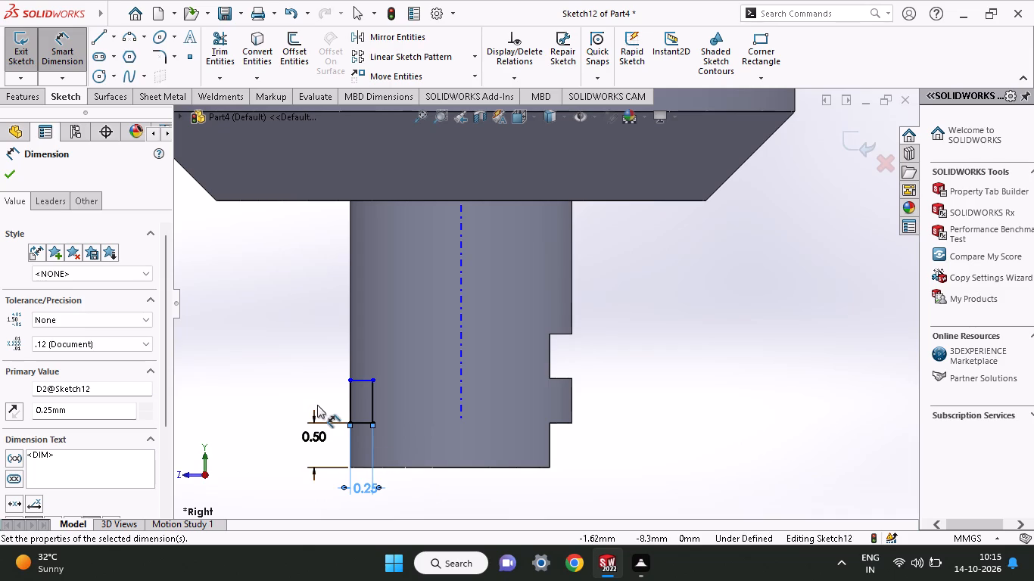
# Cut the rectangle through the pin with an Extruded Cut set to Through All in both directions.
pyautogui.click(20, 95)
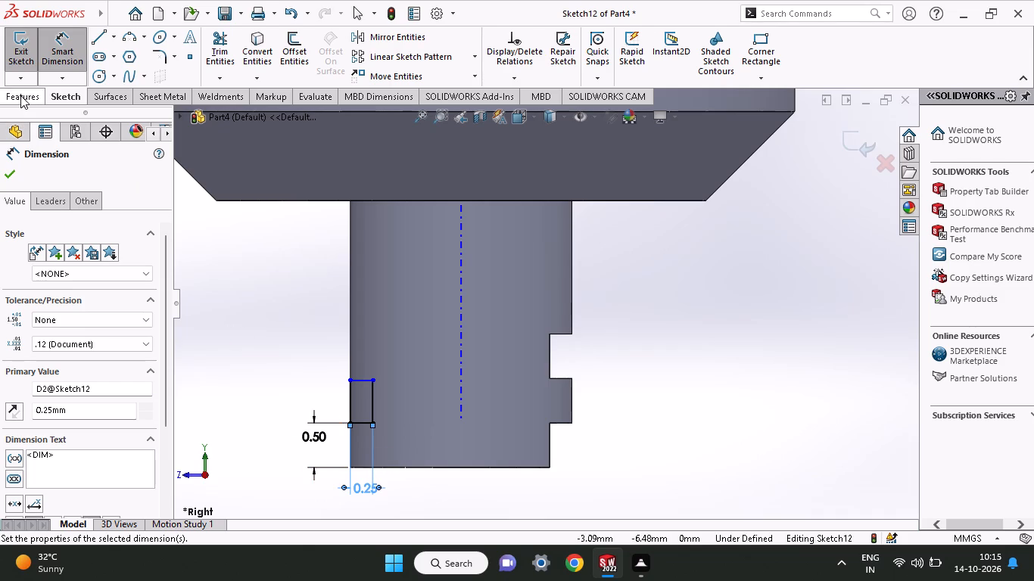
pyautogui.click(232, 64)
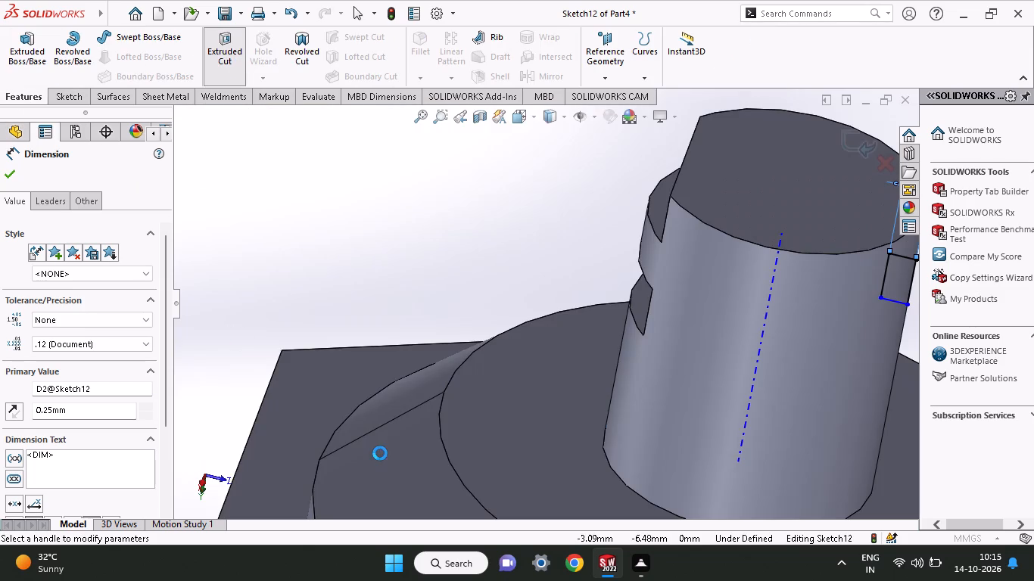
pyautogui.moveTo(689, 481); pyautogui.dragTo(656, 402, button='middle')
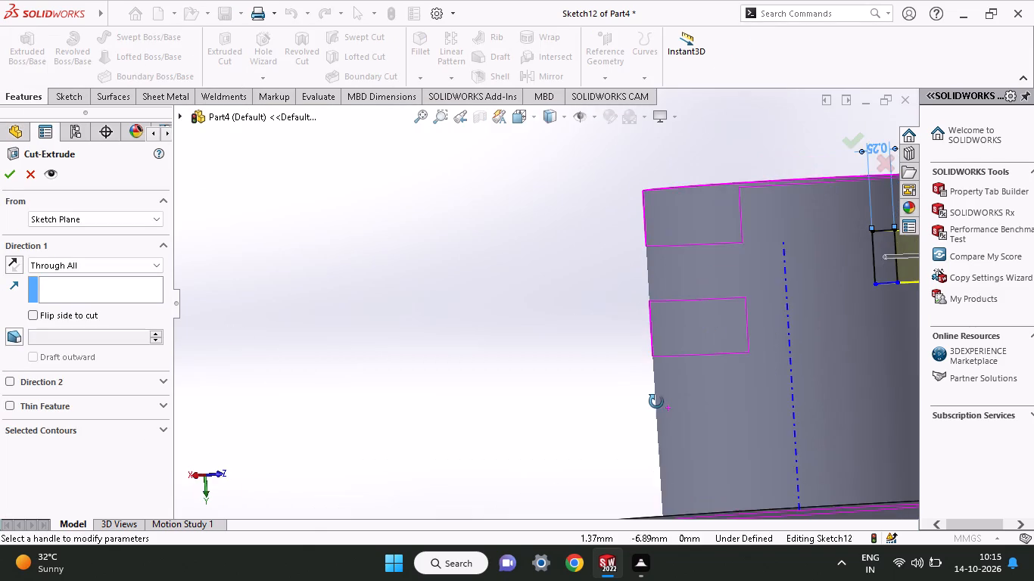
pyautogui.moveTo(656, 402); pyautogui.dragTo(495, 440, button='middle')
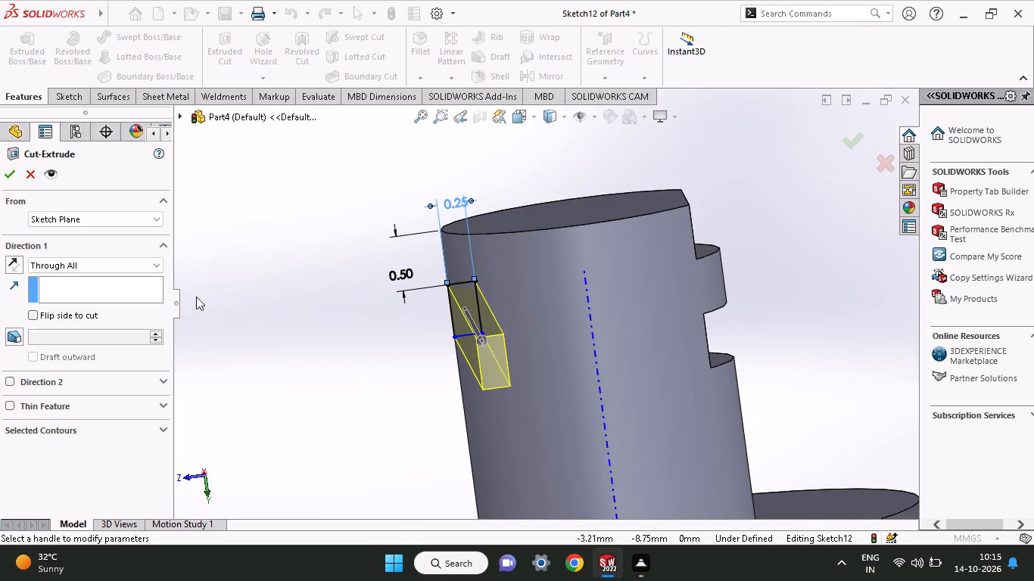
pyautogui.click(5, 380)
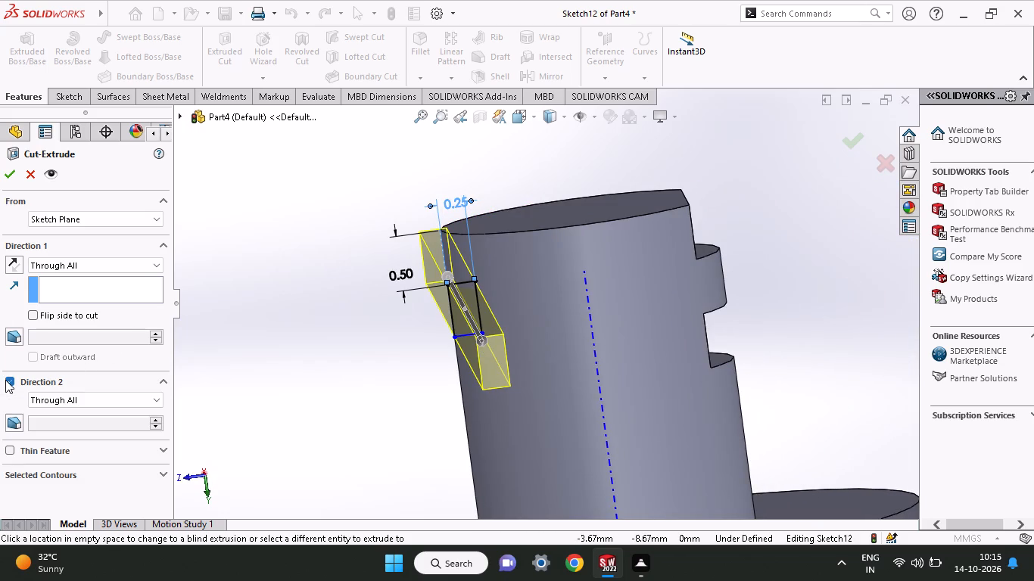
pyautogui.click(13, 180)
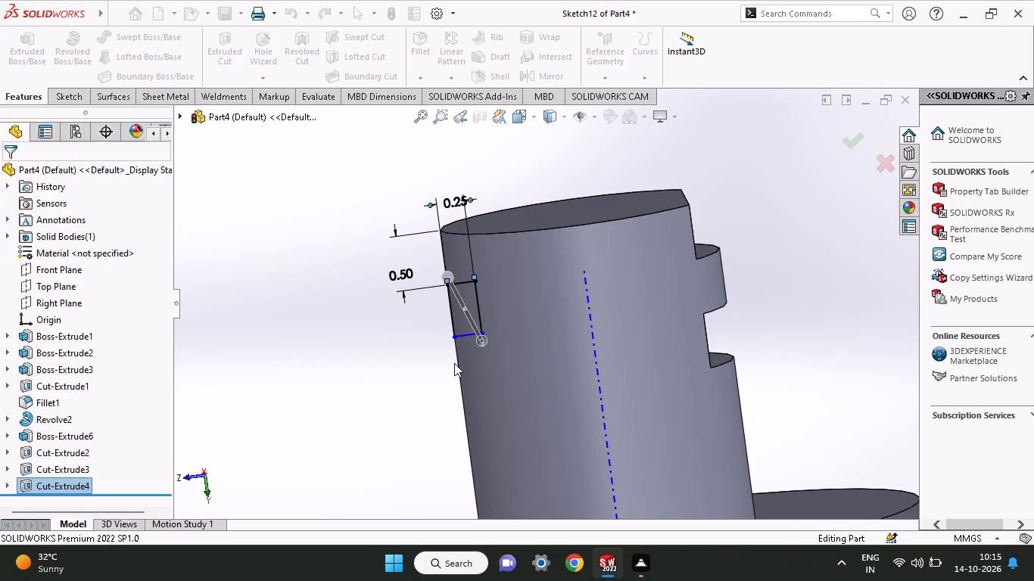
# Open a new sketch on the Right Plane.
pyautogui.moveTo(441, 368); pyautogui.dragTo(624, 483, button='middle')
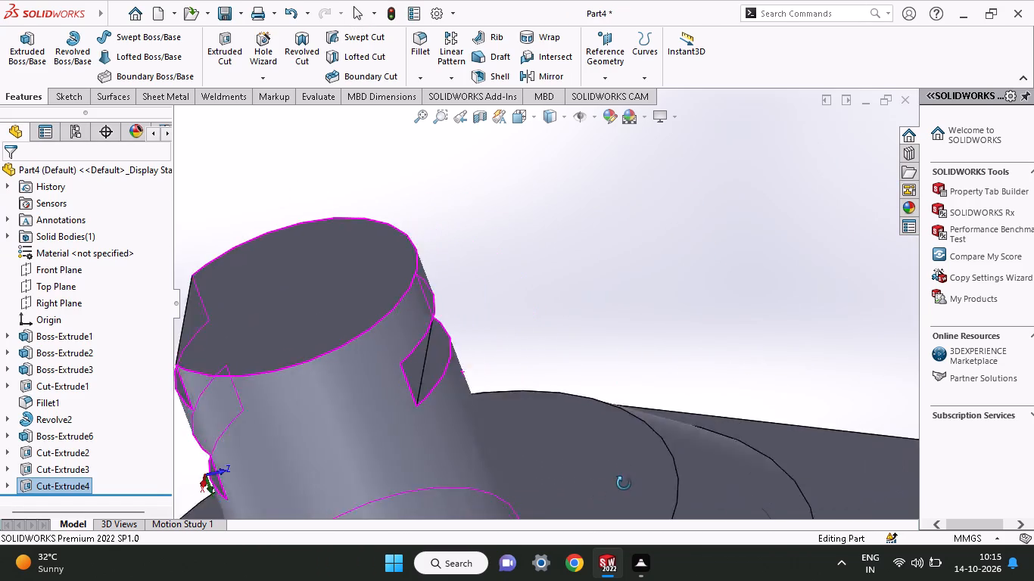
pyautogui.moveTo(624, 483); pyautogui.dragTo(640, 455, button='middle')
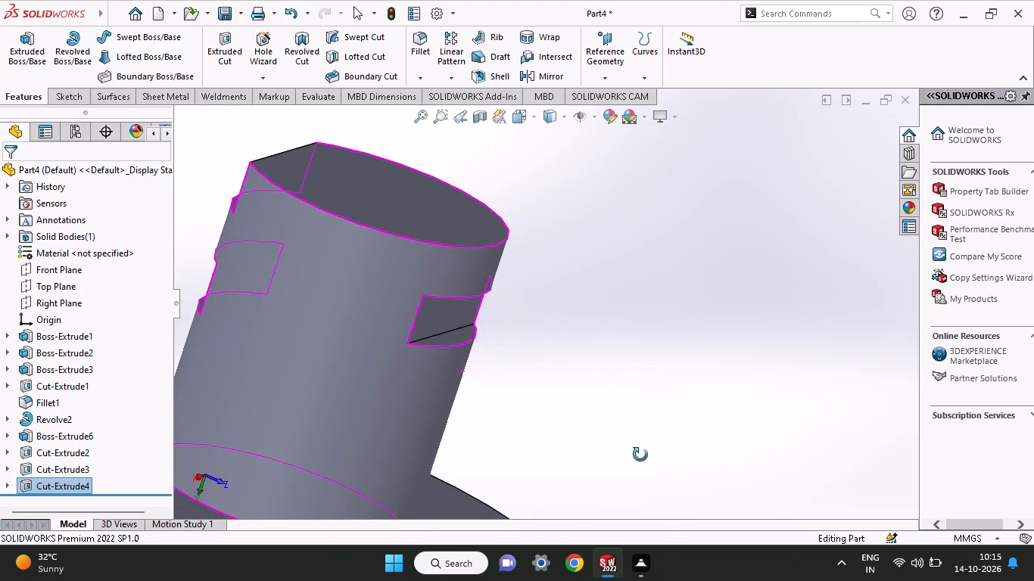
pyautogui.moveTo(640, 455); pyautogui.dragTo(665, 444, button='middle')
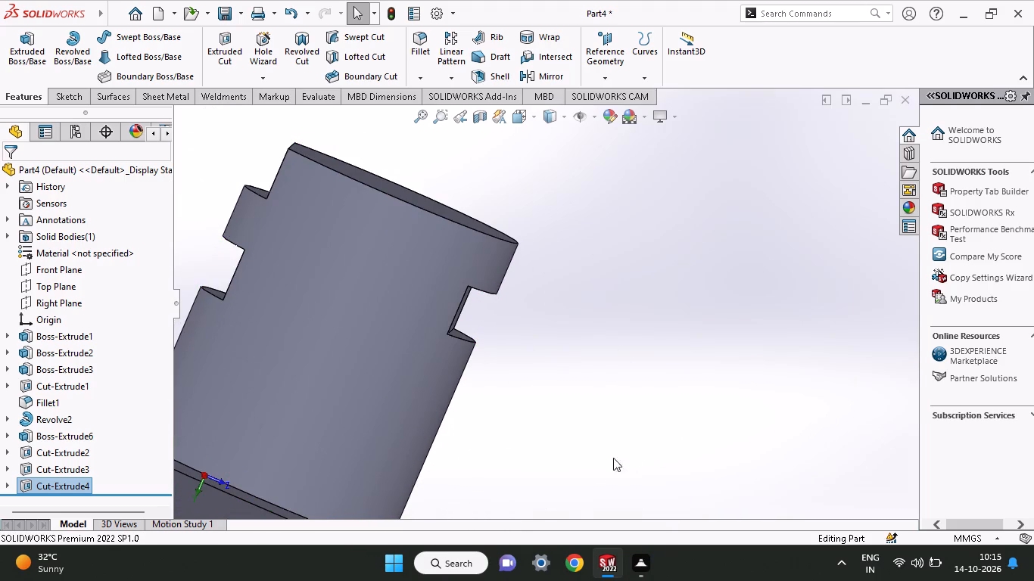
pyautogui.click(73, 308)
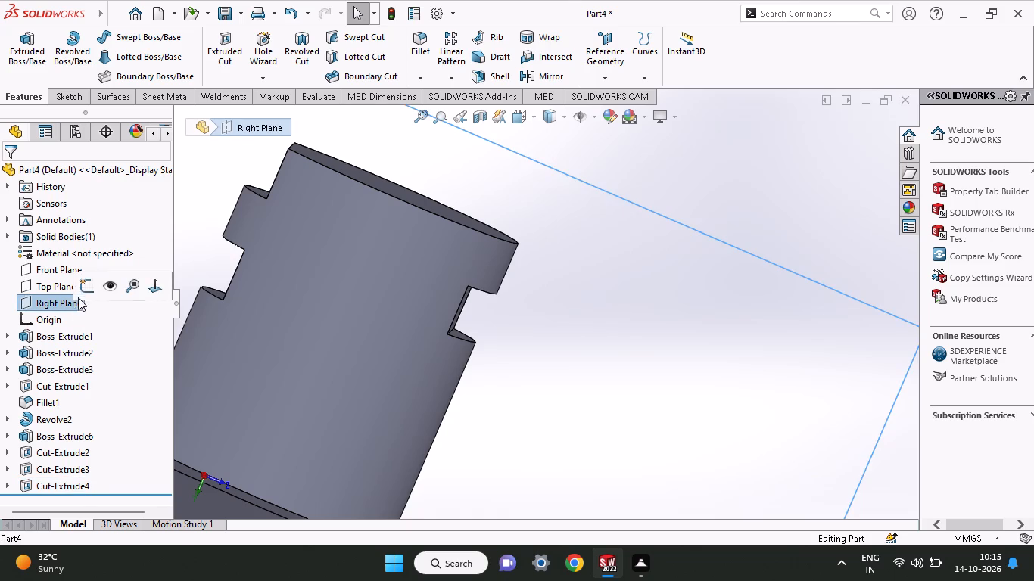
pyautogui.click(86, 292)
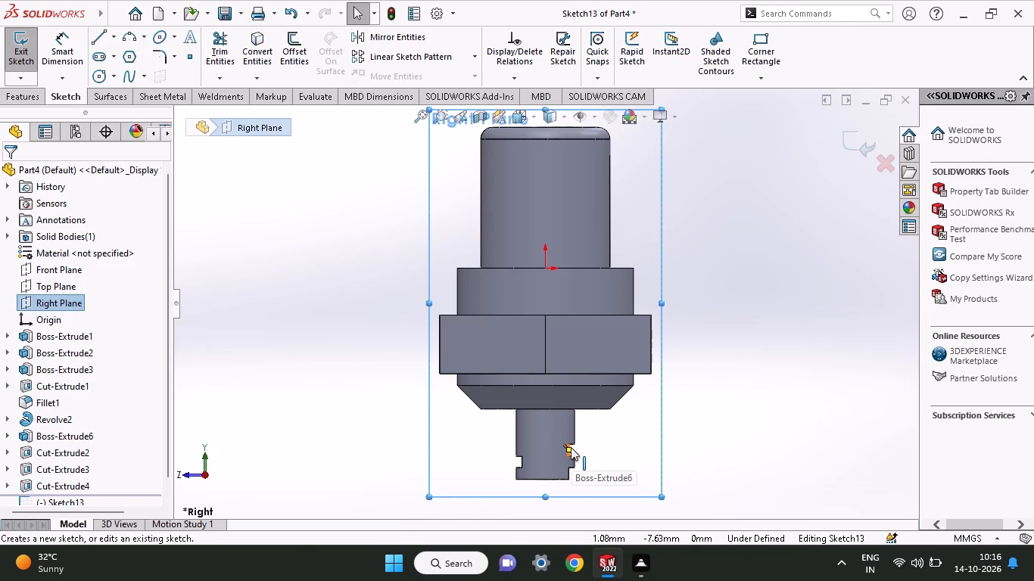
# Sketch a corner rectangle about 0.7 mm tall on the pin's side edge, between the single notch and the chamfered shoulder.
pyautogui.keyDown('ctrl'); pyautogui.scroll(-2, 573, 497); pyautogui.keyUp('ctrl')
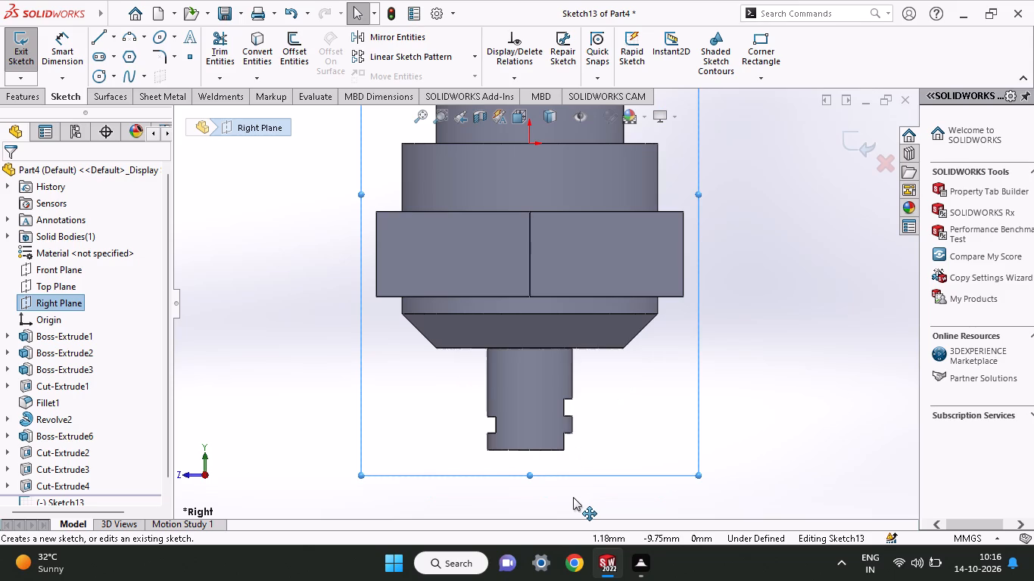
pyautogui.keyDown('ctrl'); pyautogui.scroll(-3, 558, 426); pyautogui.keyUp('ctrl')
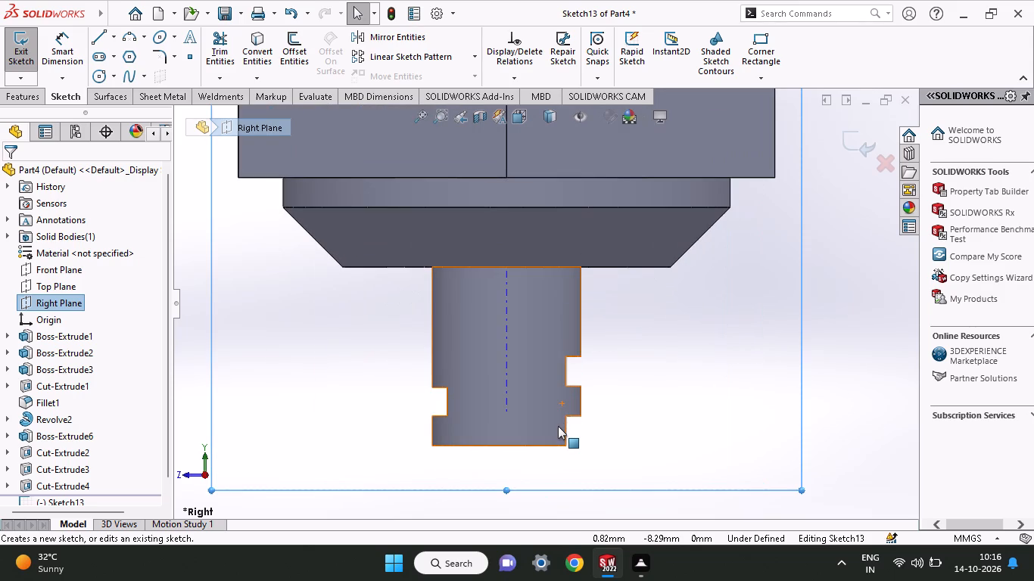
pyautogui.scroll(1, 558, 426)
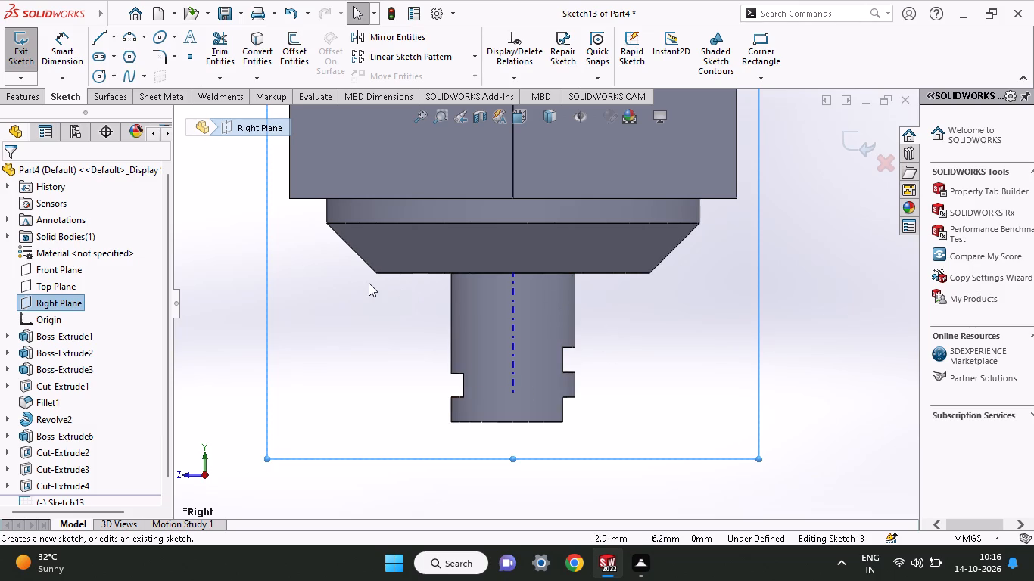
pyautogui.click(758, 44)
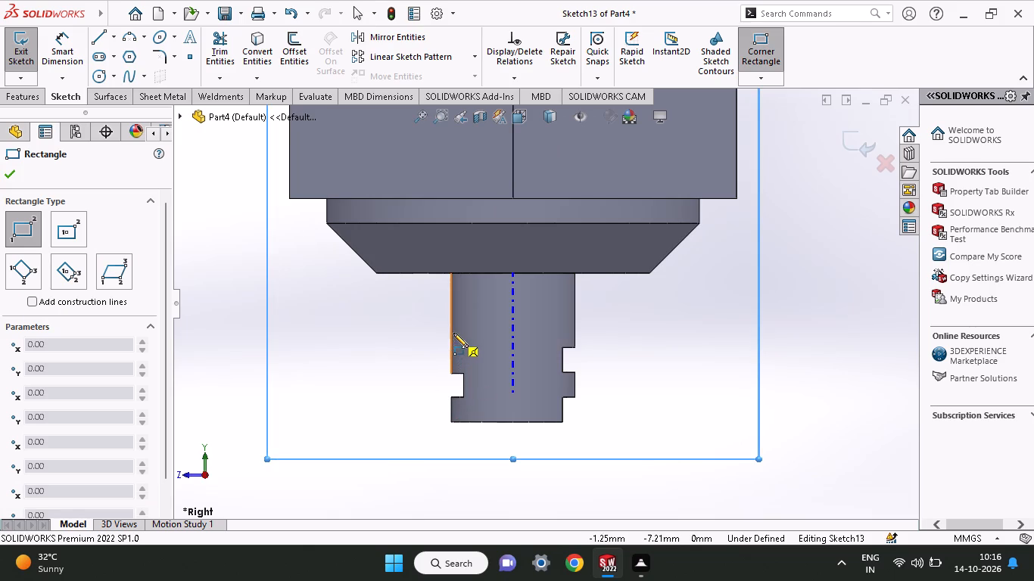
pyautogui.click(453, 332)
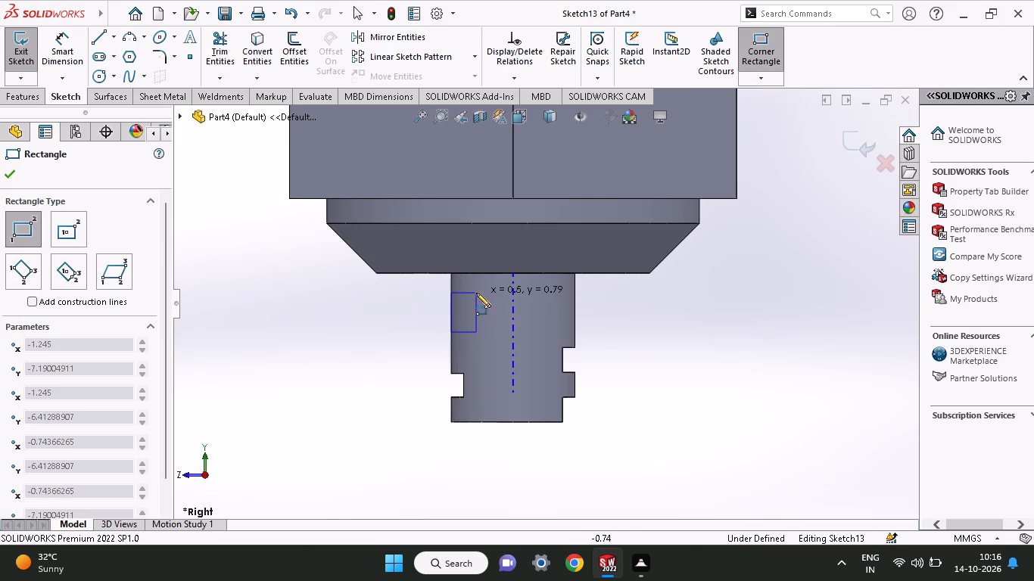
pyautogui.click(472, 297)
pyautogui.rightClick(372, 337)
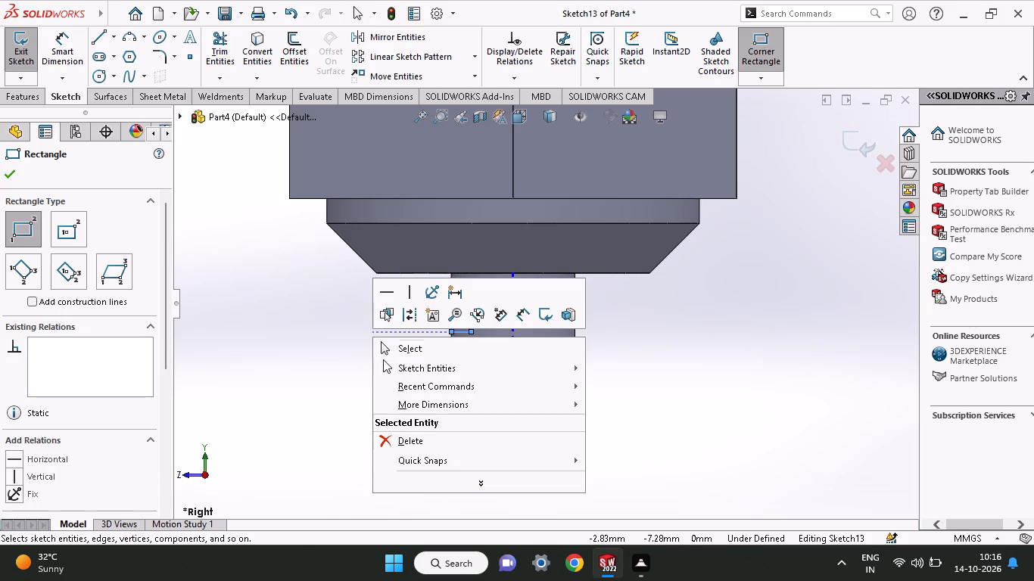
pyautogui.click(386, 343)
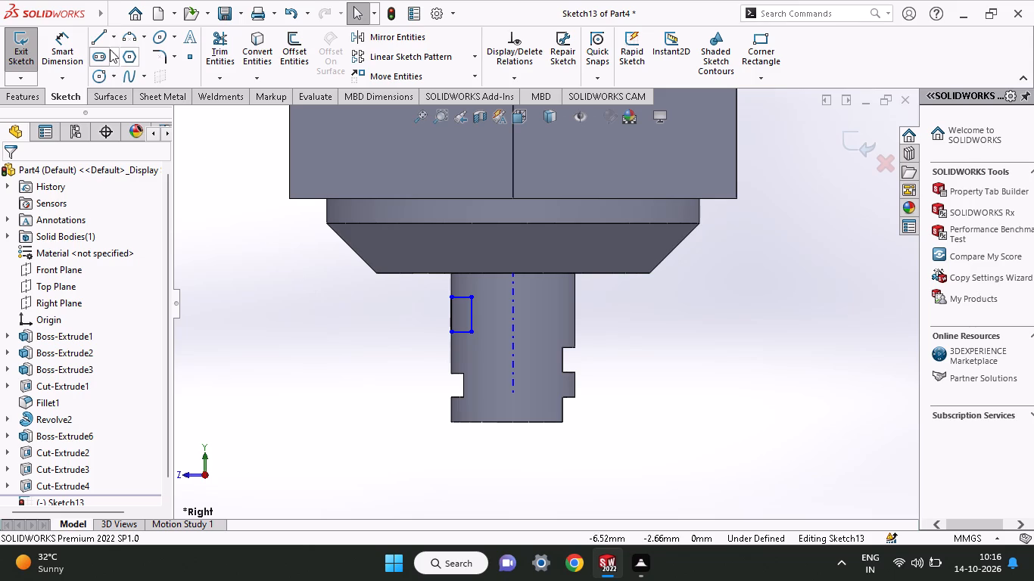
# Dimension the new rectangle 0.25 mm wide and 0.5 mm tall.
pyautogui.click(68, 54)
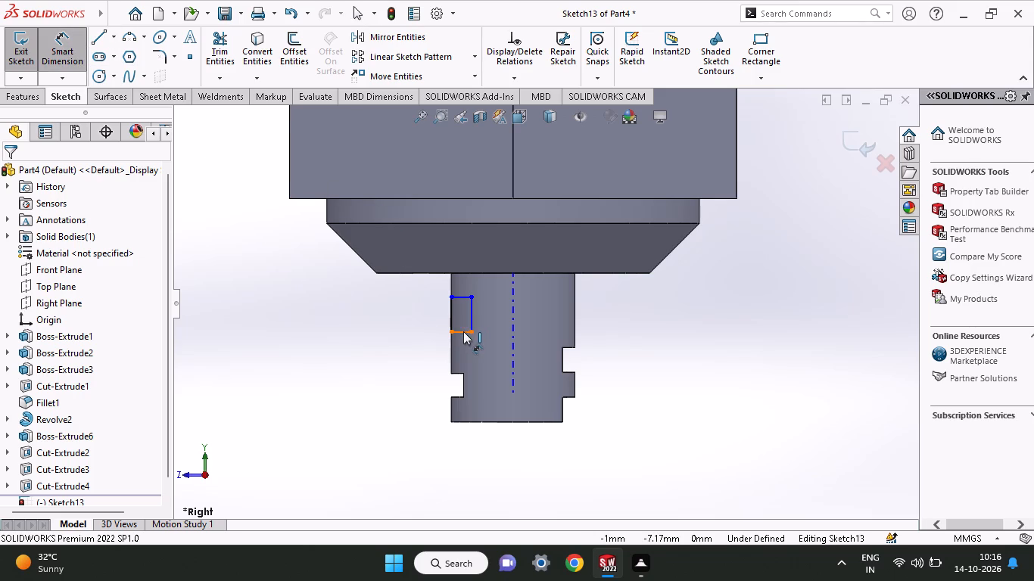
pyautogui.click(463, 331)
pyautogui.click(382, 354)
pyautogui.write('0.25')
pyautogui.press('Return')
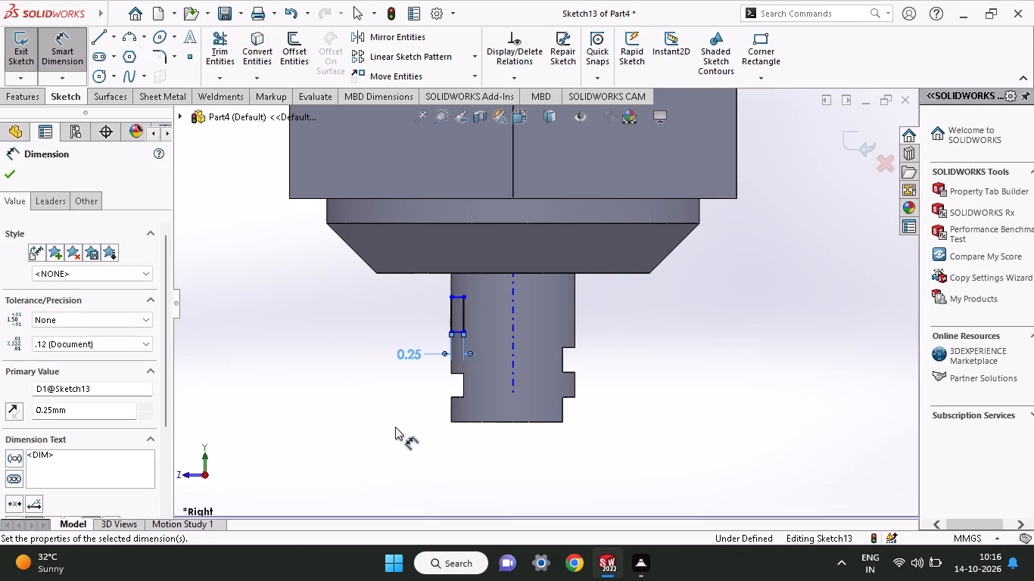
pyautogui.click(462, 311)
pyautogui.click(487, 307)
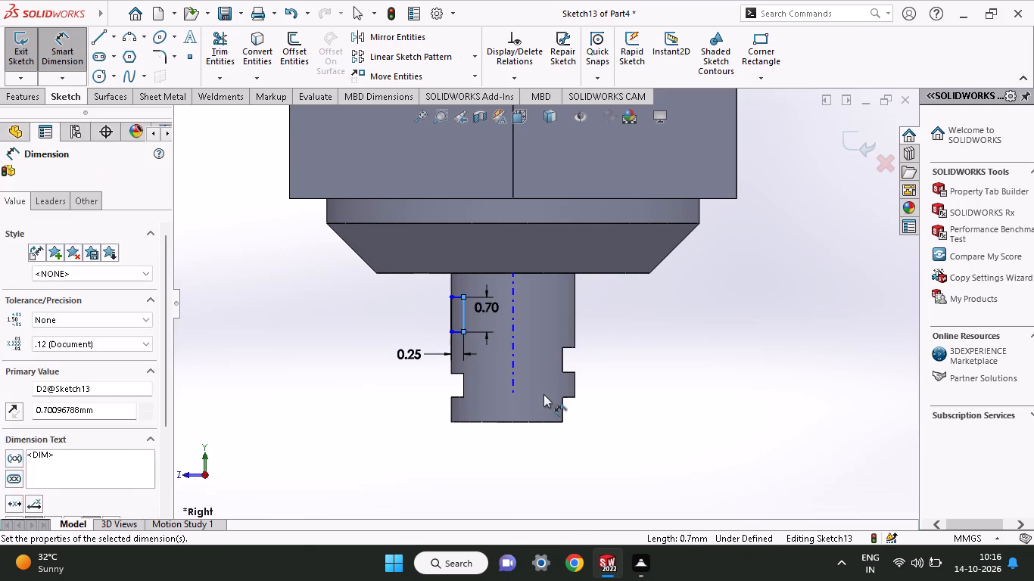
pyautogui.press('0')
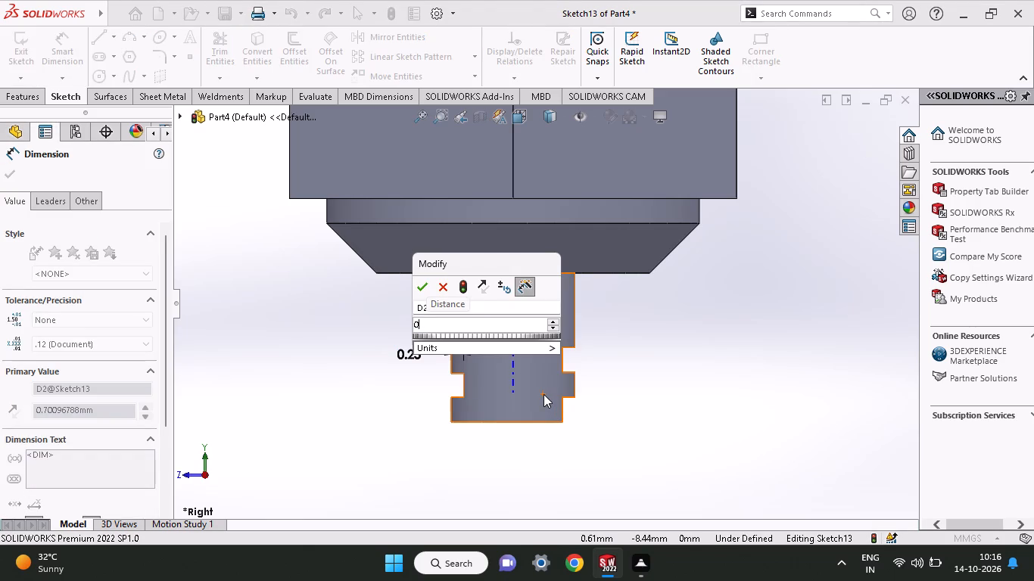
pyautogui.write('.5')
pyautogui.press('Return')
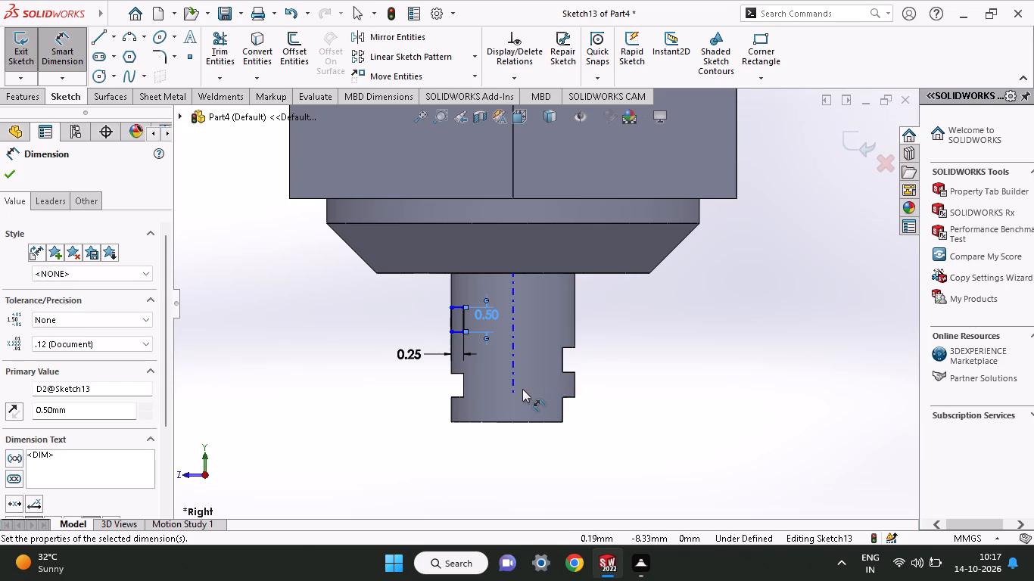
# Dimension the gap between the new rectangle's near corner and the existing notch's upper corner as 0.5 mm.
pyautogui.click(450, 371)
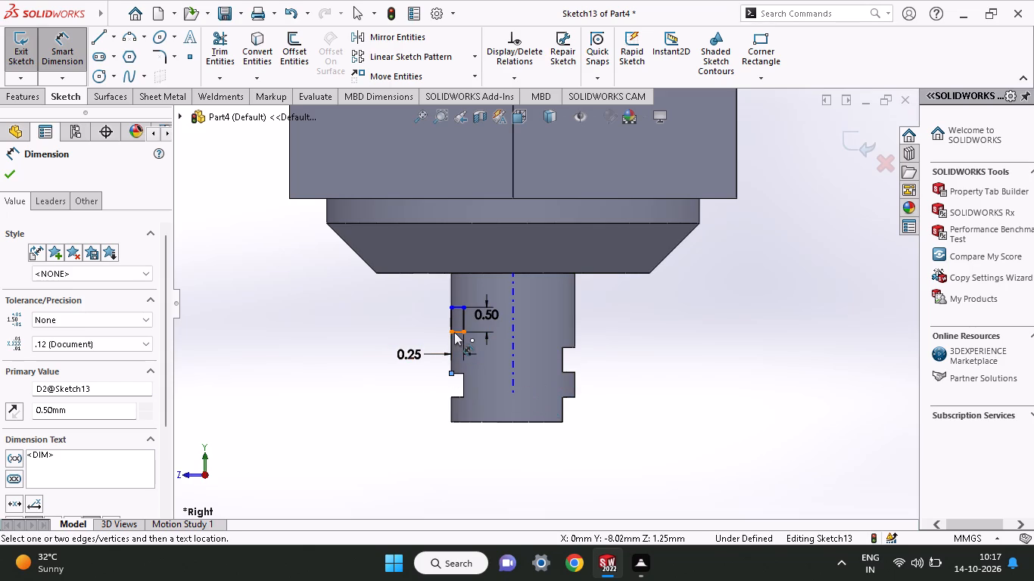
pyautogui.click(454, 332)
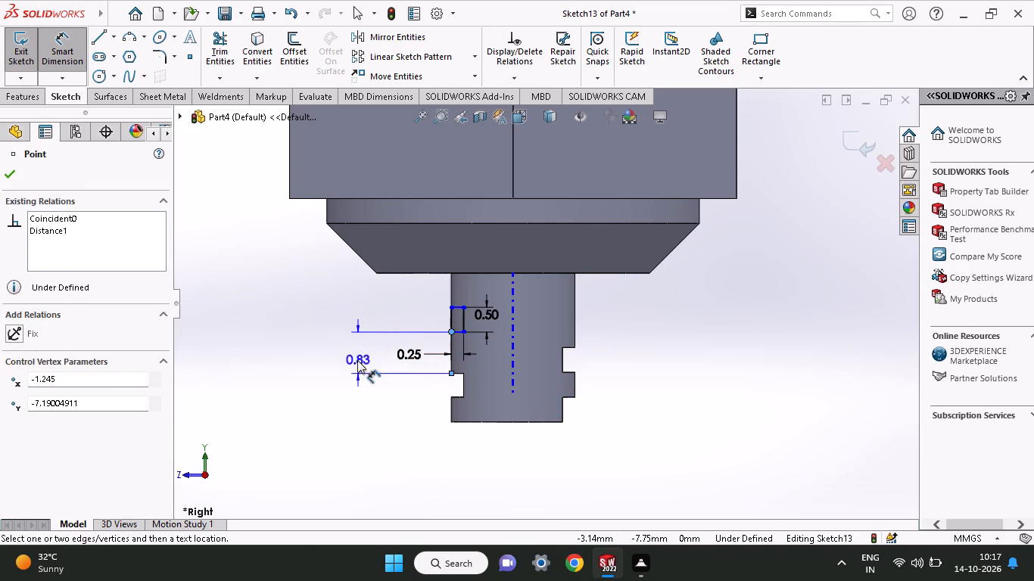
pyautogui.click(357, 360)
pyautogui.write('0.5')
pyautogui.press('Return')
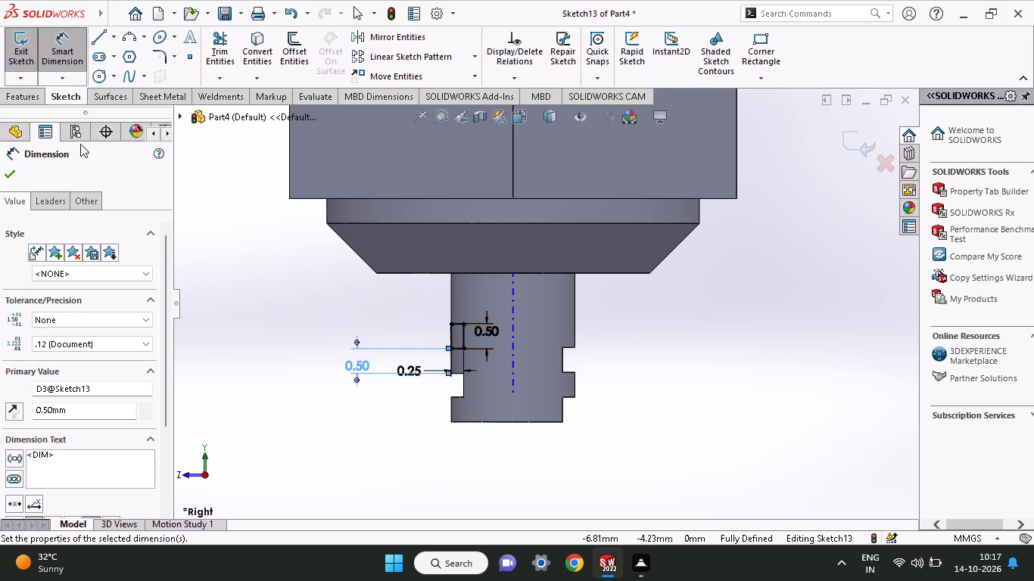
# Cut the 0.25 by 0.5 mm rectangle through the pin with an Extruded Cut set to Through All in both directions.
pyautogui.click(36, 104)
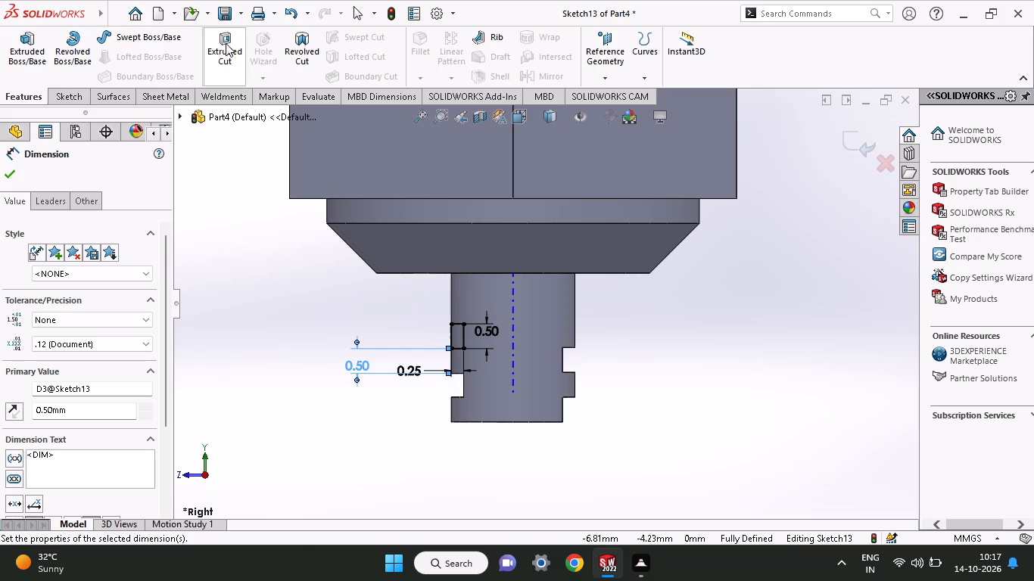
pyautogui.click(227, 50)
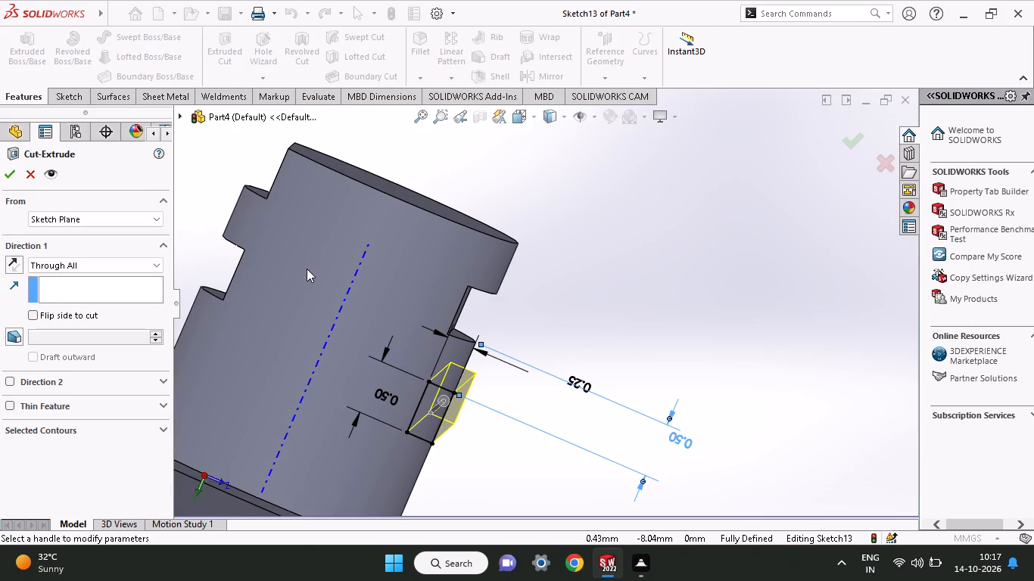
pyautogui.click(8, 384)
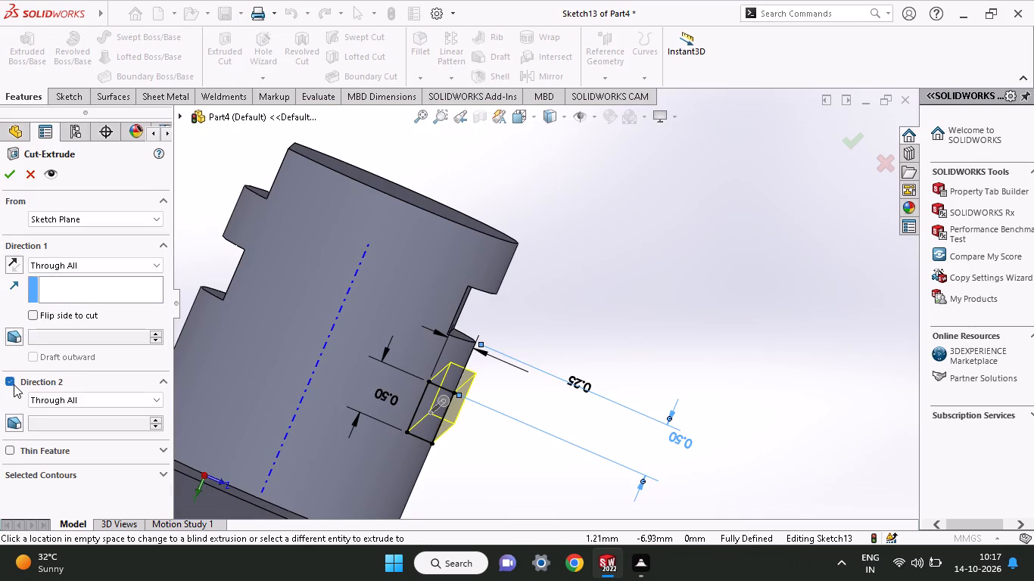
pyautogui.click(10, 169)
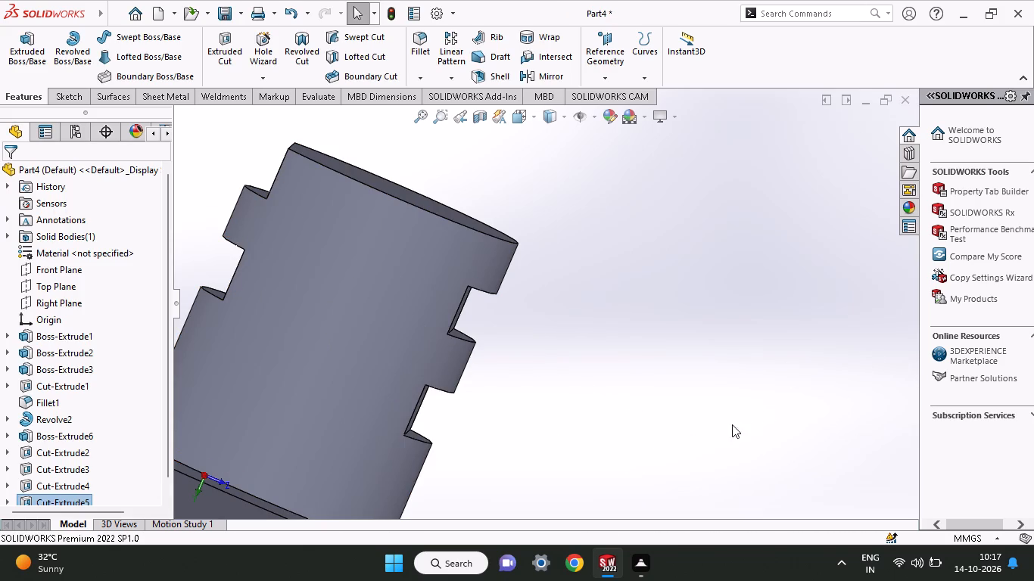
# Examine the notches on both sides of the end pin from several angles.
pyautogui.moveTo(719, 431); pyautogui.dragTo(758, 286, button='middle')
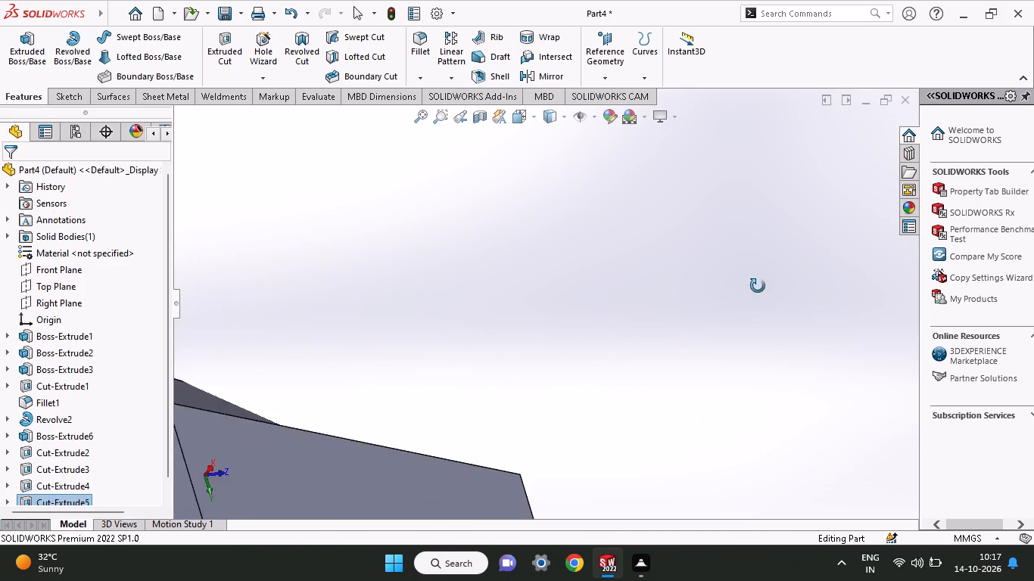
pyautogui.moveTo(758, 286); pyautogui.dragTo(973, 268, button='middle')
pyautogui.moveTo(802, 368); pyautogui.dragTo(768, 380, button='middle')
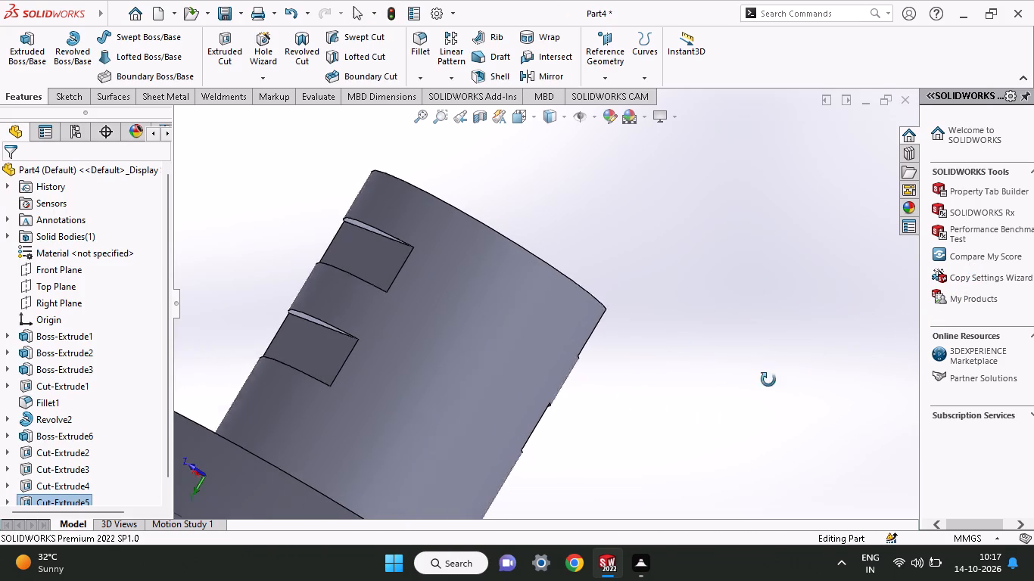
pyautogui.moveTo(768, 380); pyautogui.dragTo(765, 321, button='middle')
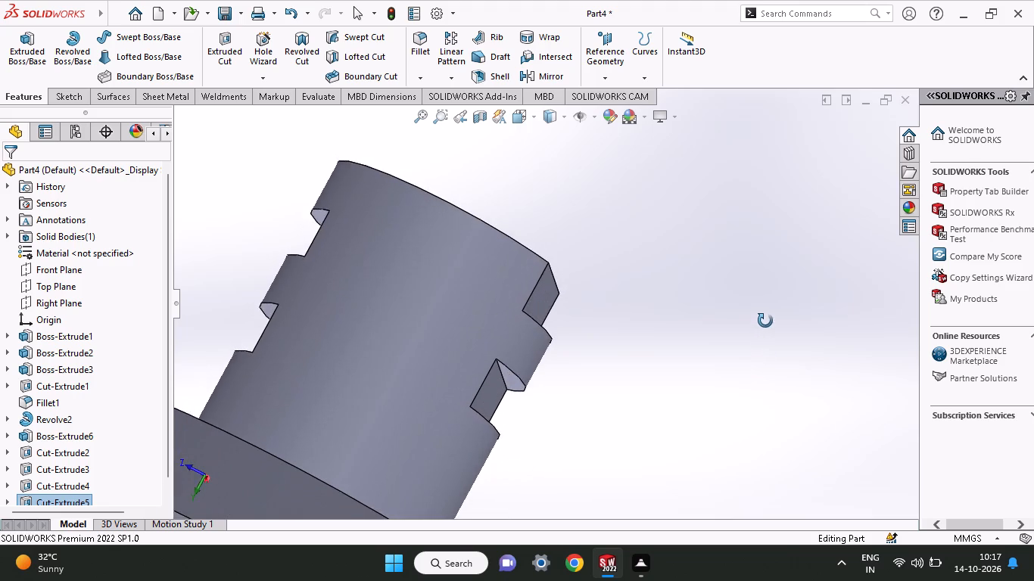
pyautogui.moveTo(765, 321); pyautogui.dragTo(769, 338, button='middle')
pyautogui.scroll(-1, 769, 338)
pyautogui.scroll(1, 769, 338)
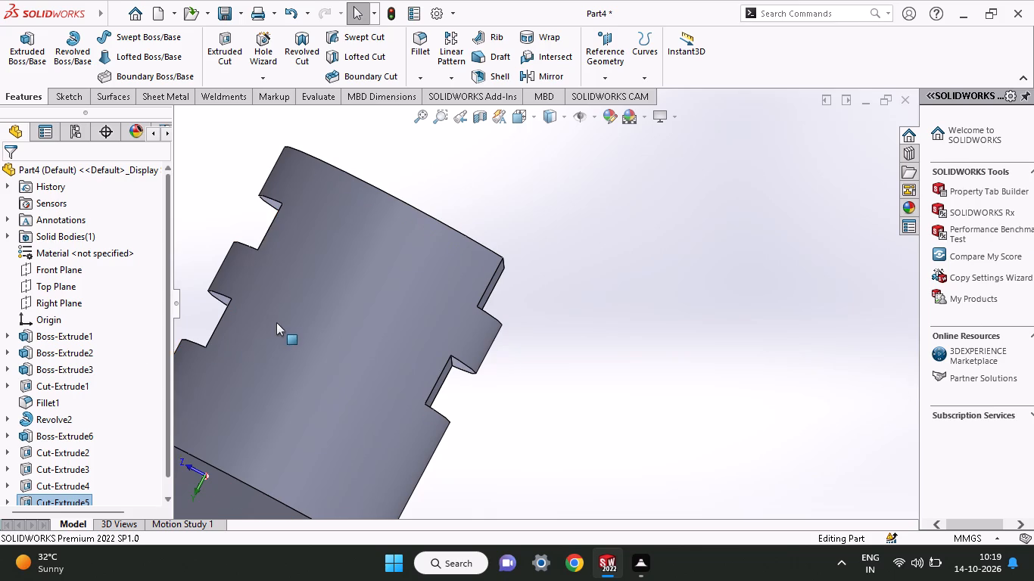
pyautogui.moveTo(276, 322); pyautogui.dragTo(314, 396, button='middle')
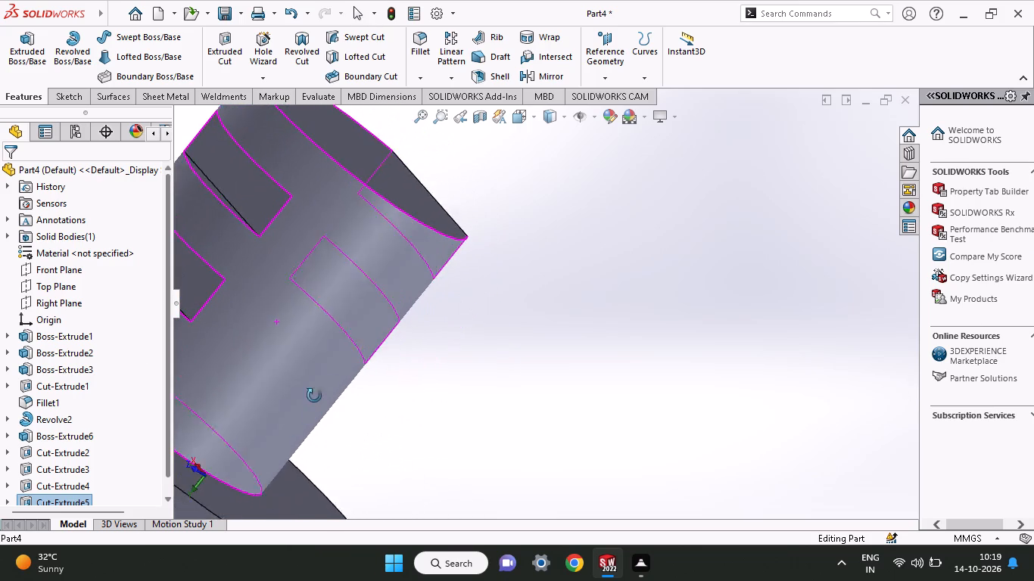
pyautogui.moveTo(314, 396); pyautogui.dragTo(297, 339, button='middle')
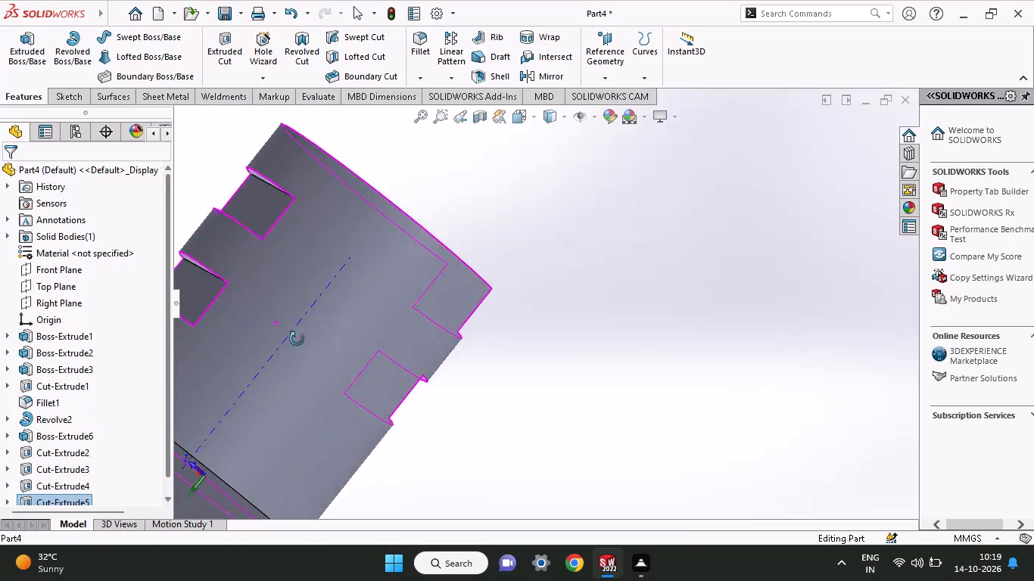
pyautogui.moveTo(297, 339); pyautogui.dragTo(291, 318, button='middle')
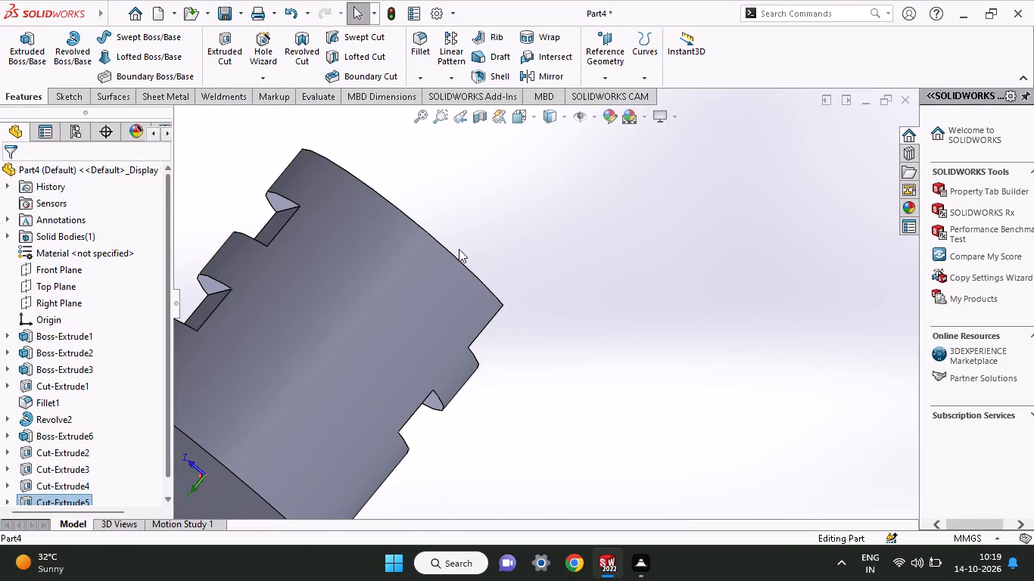
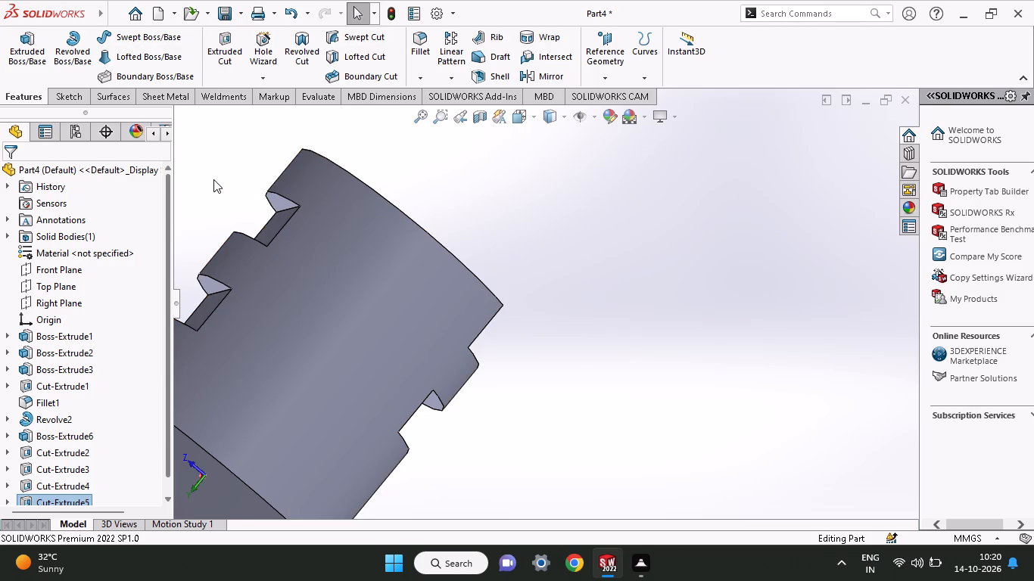
# Examine the end pin's notches, its end face and its junction with the round base from all around.
pyautogui.moveTo(419, 215); pyautogui.dragTo(413, 225, button='middle')
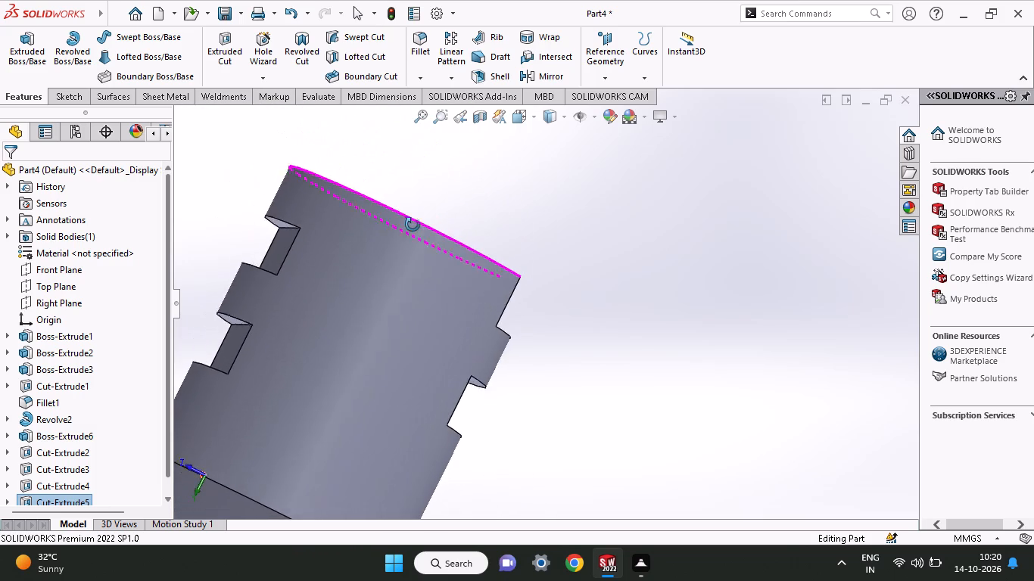
pyautogui.moveTo(413, 225); pyautogui.dragTo(400, 225, button='middle')
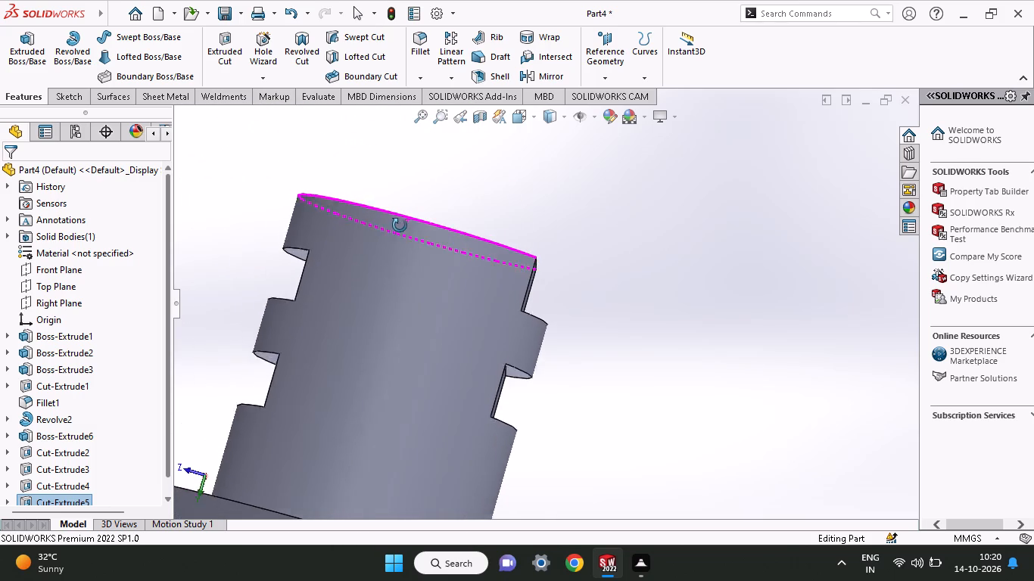
pyautogui.moveTo(400, 225); pyautogui.dragTo(397, 222, button='middle')
pyautogui.moveTo(430, 202); pyautogui.dragTo(452, 239, button='middle')
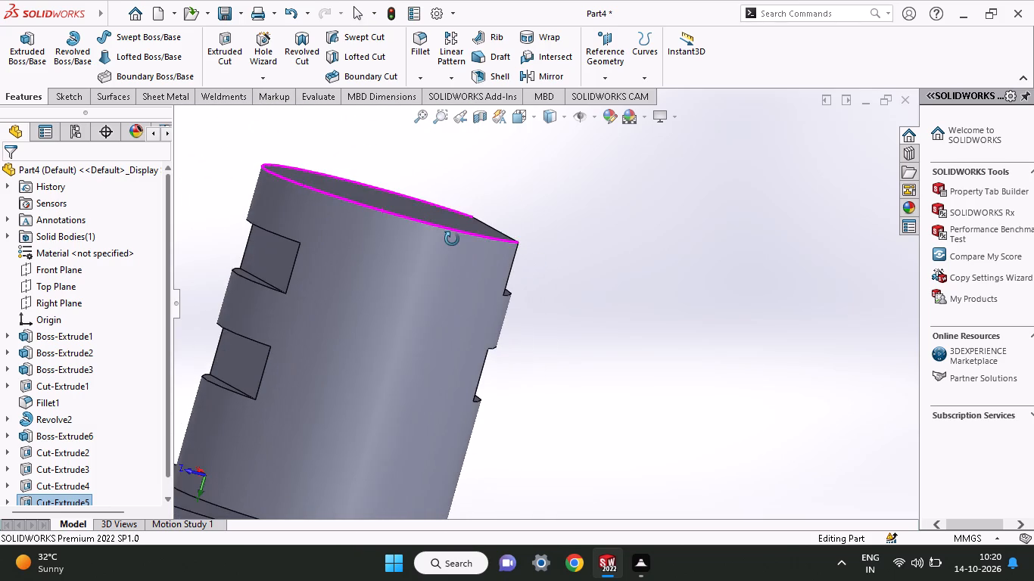
pyautogui.moveTo(452, 239); pyautogui.dragTo(438, 207, button='middle')
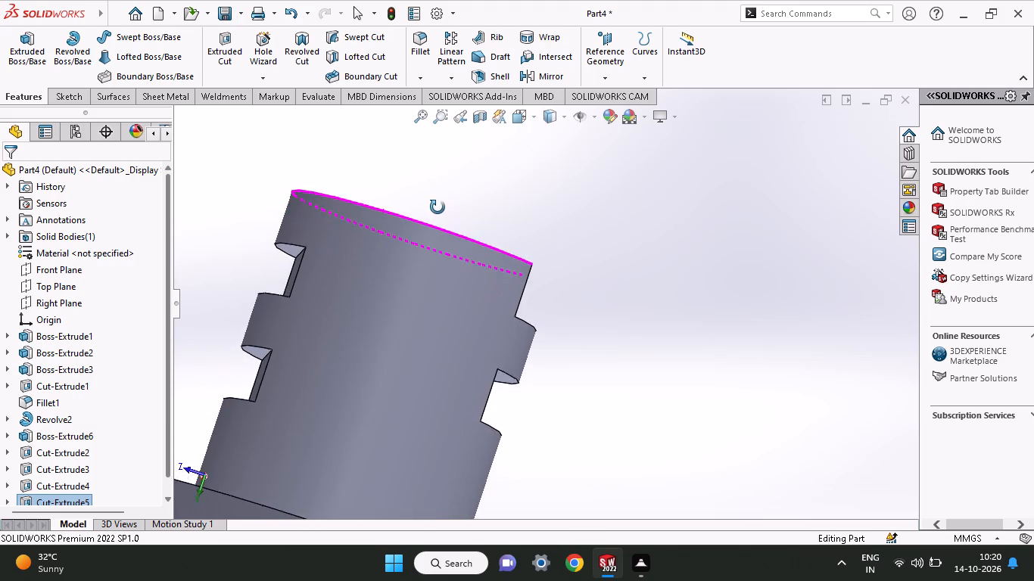
pyautogui.moveTo(438, 207); pyautogui.dragTo(447, 226, button='middle')
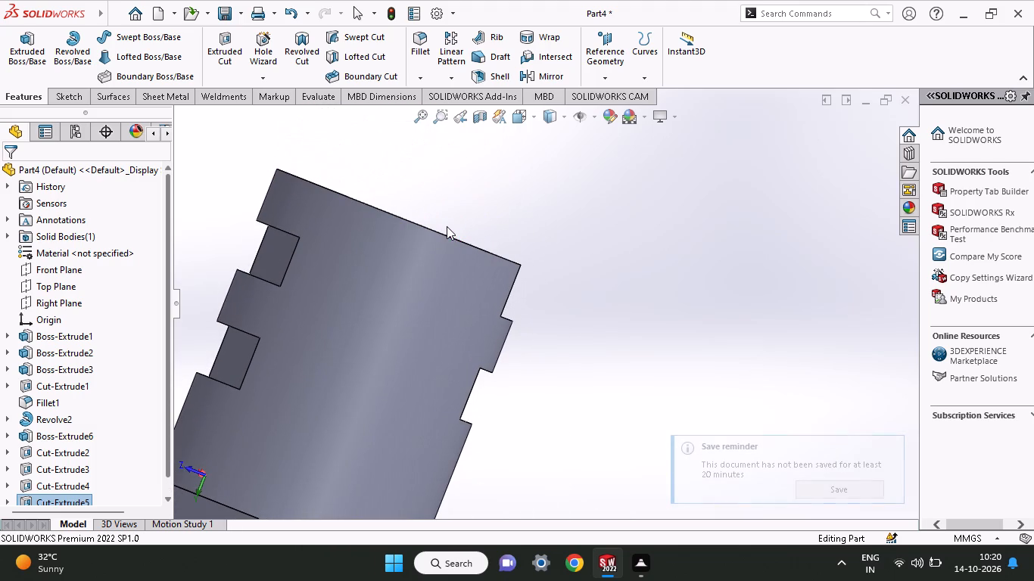
pyautogui.middleClick(494, 212)
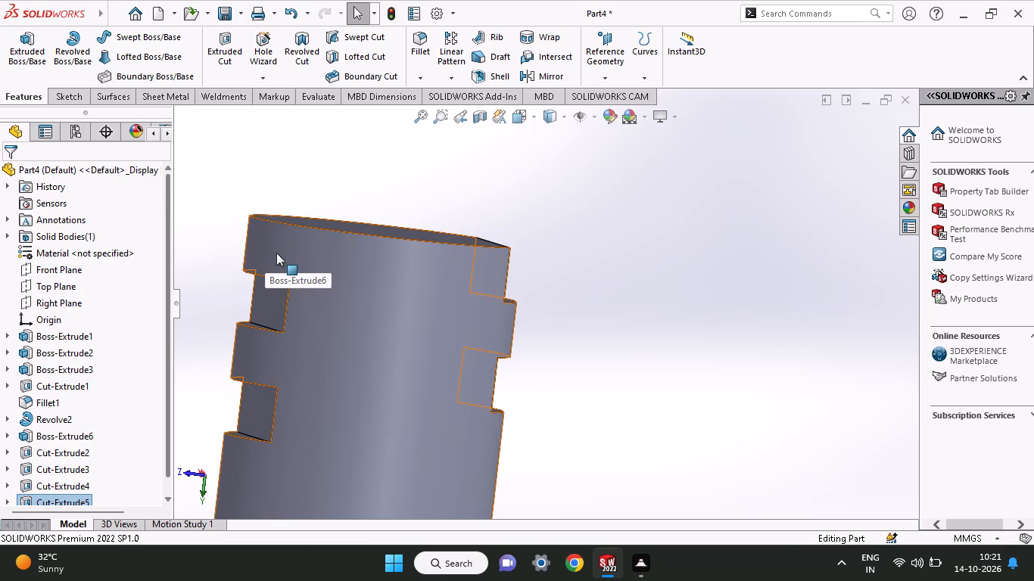
pyautogui.moveTo(296, 203); pyautogui.dragTo(285, 377, button='middle')
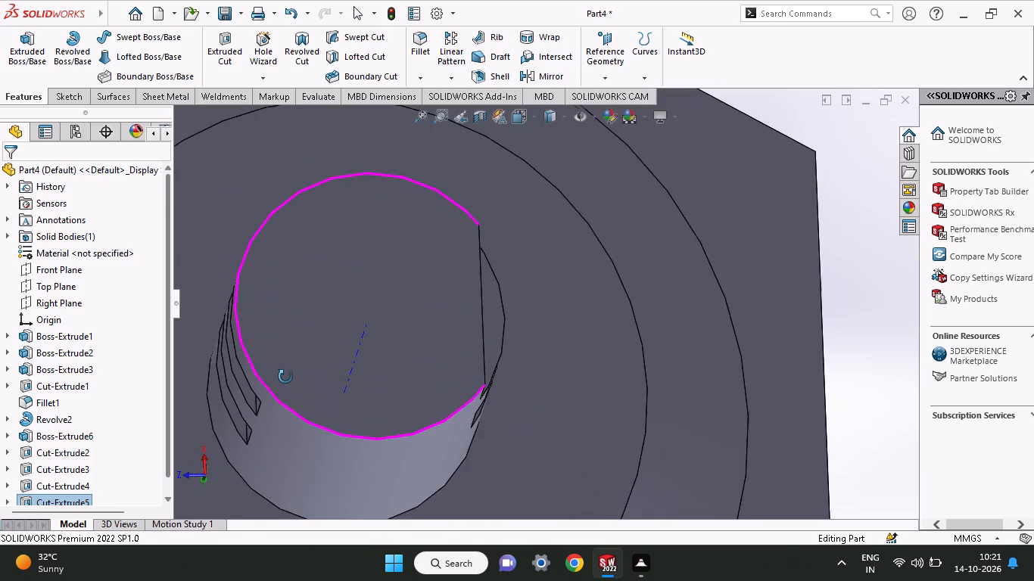
pyautogui.moveTo(285, 377); pyautogui.dragTo(291, 363, button='middle')
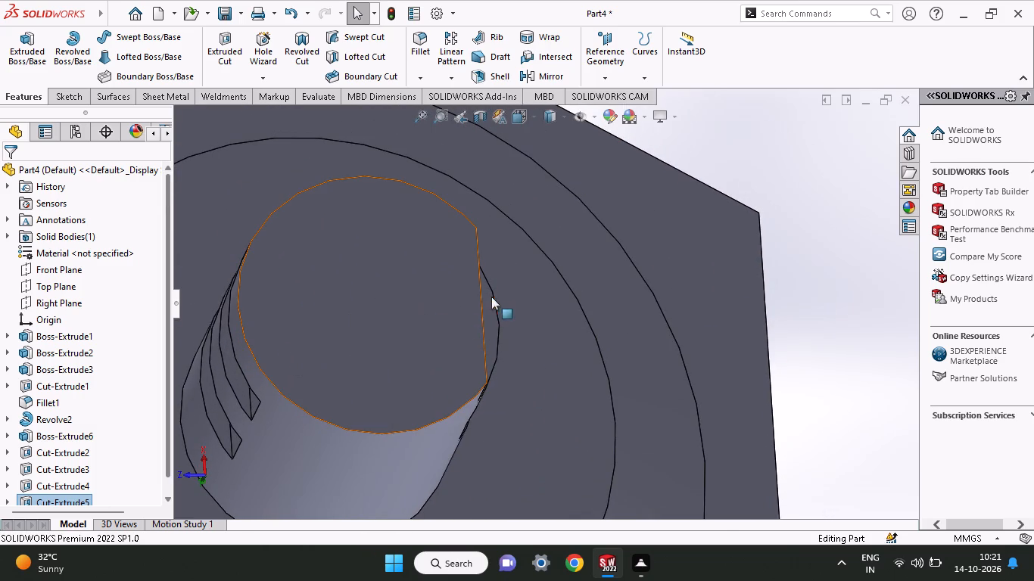
pyautogui.moveTo(491, 296); pyautogui.dragTo(500, 262, button='middle')
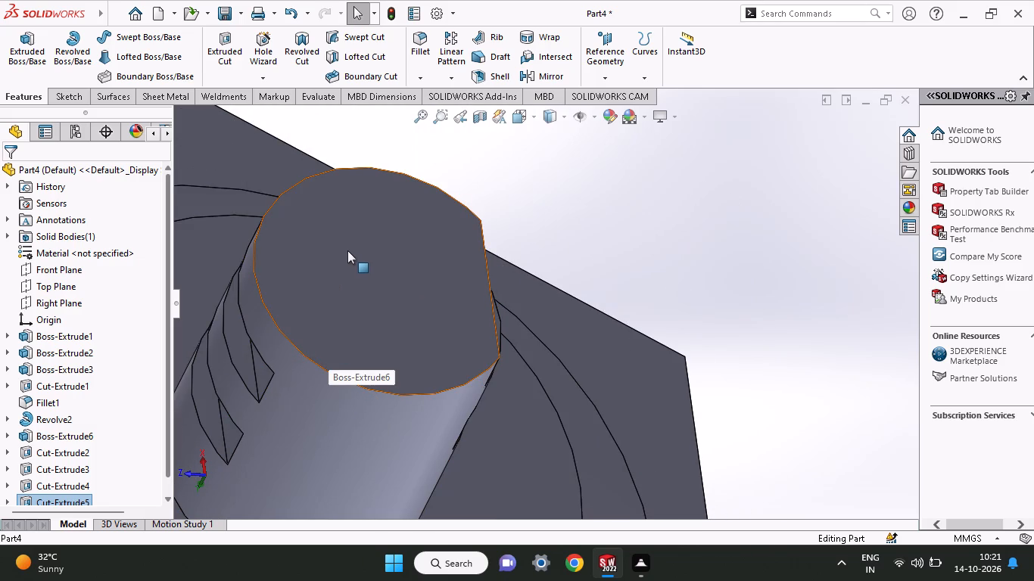
pyautogui.moveTo(394, 300); pyautogui.dragTo(402, 285, button='middle')
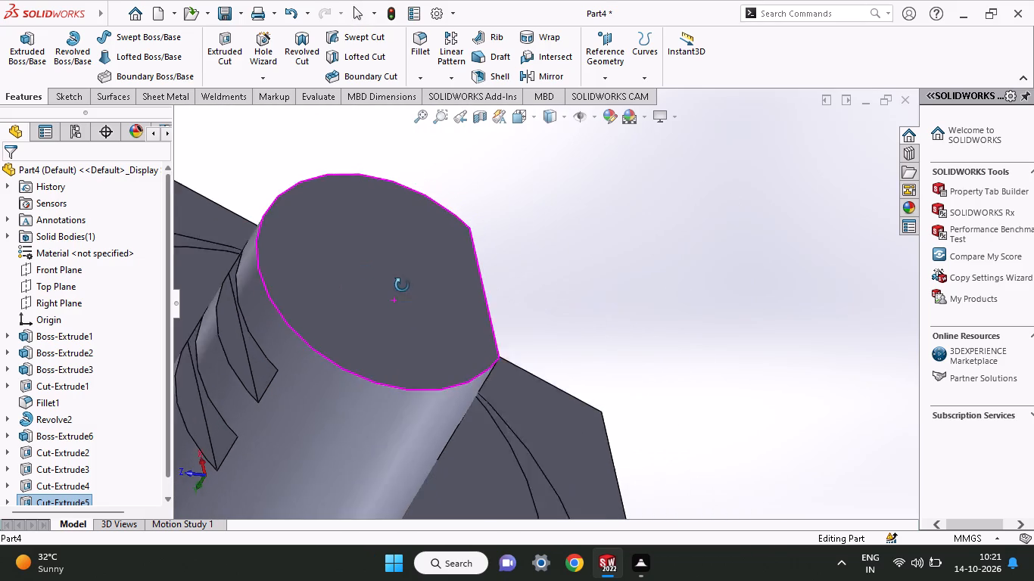
pyautogui.moveTo(402, 285); pyautogui.dragTo(402, 320, button='middle')
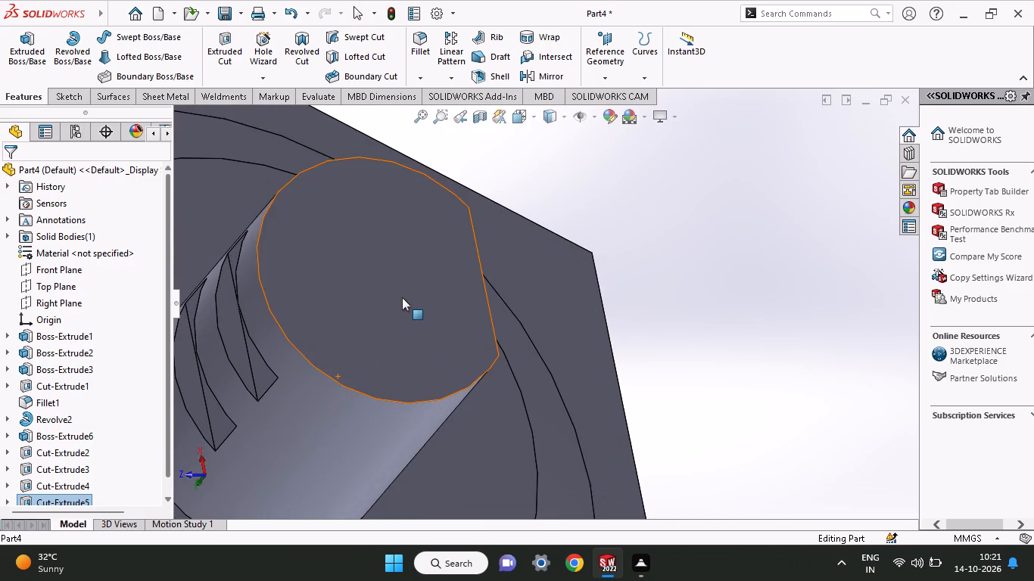
pyautogui.click(625, 295)
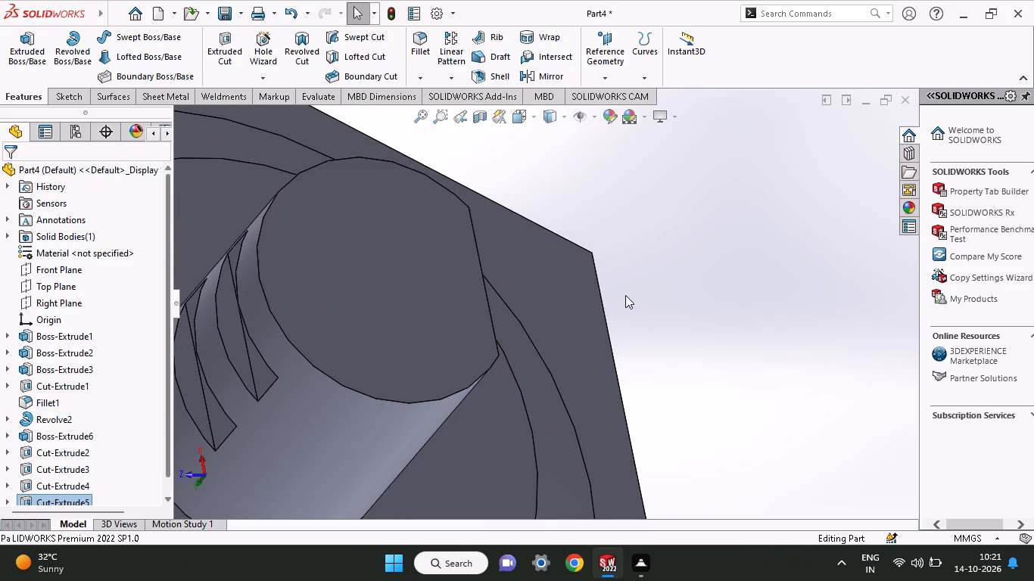
pyautogui.moveTo(618, 209); pyautogui.dragTo(656, 183, button='middle')
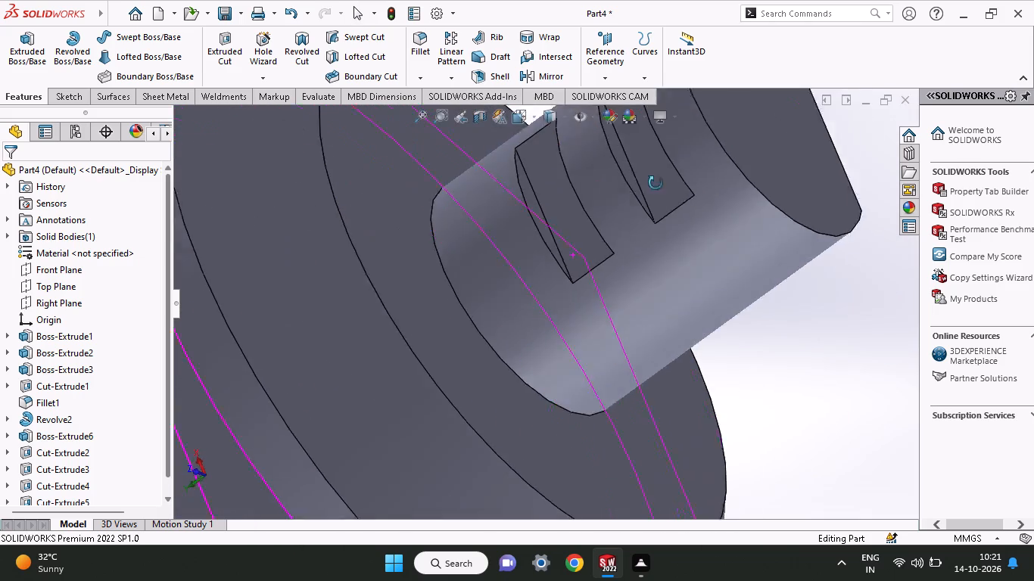
pyautogui.moveTo(656, 183); pyautogui.dragTo(626, 204, button='middle')
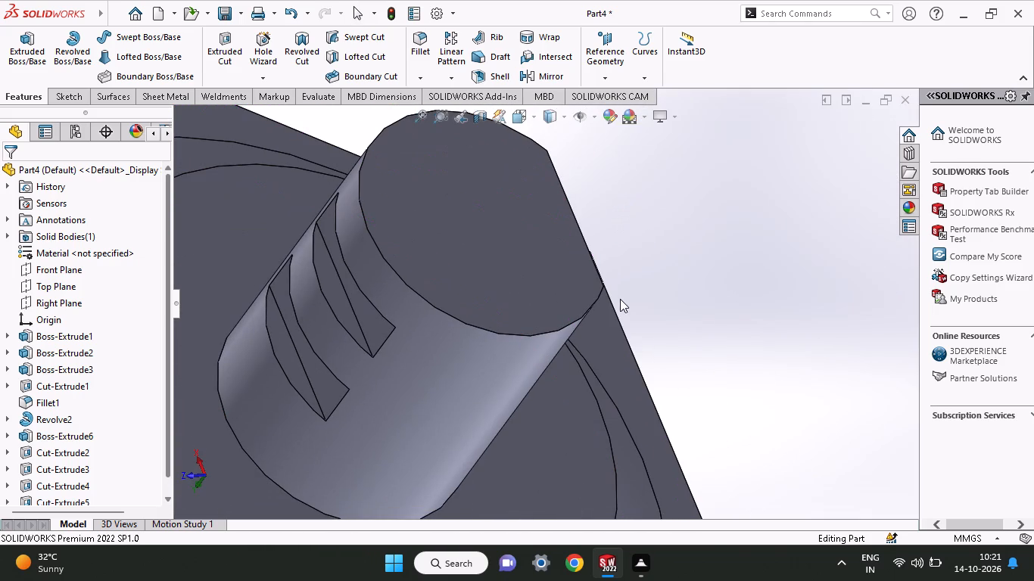
pyautogui.moveTo(687, 419); pyautogui.dragTo(676, 471, button='middle')
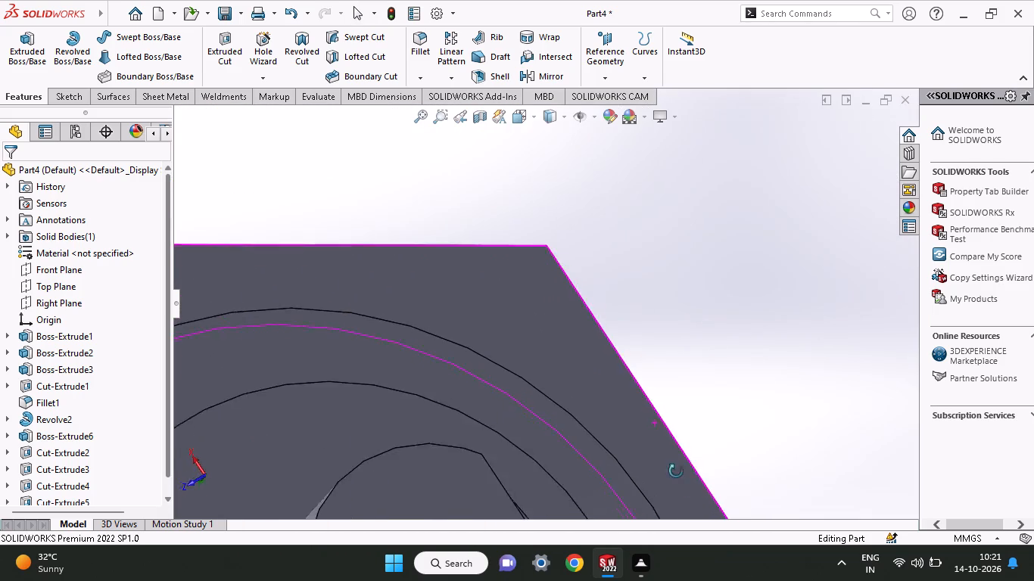
pyautogui.moveTo(676, 471); pyautogui.dragTo(715, 366, button='middle')
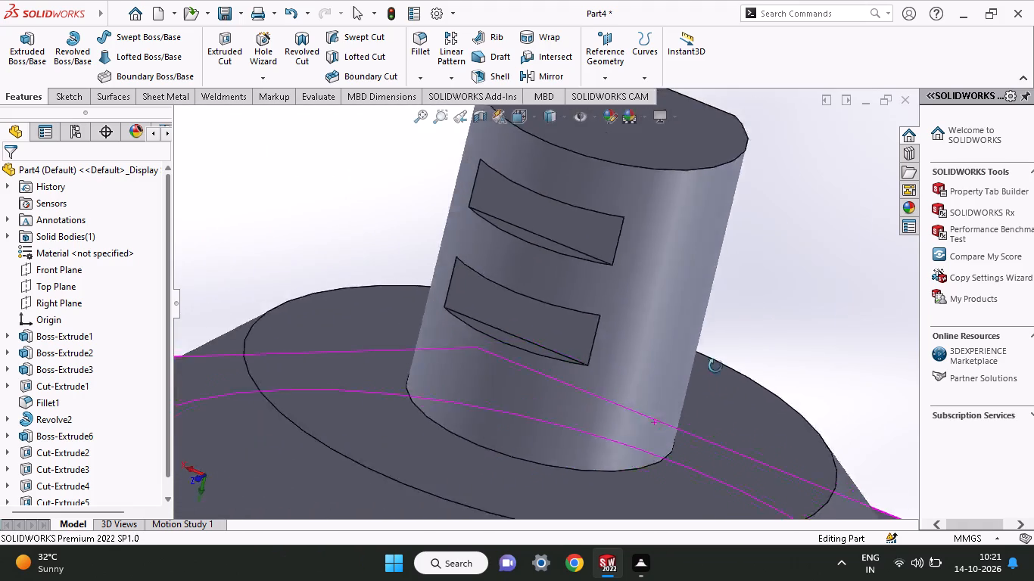
pyautogui.moveTo(715, 366); pyautogui.dragTo(540, 452, button='middle')
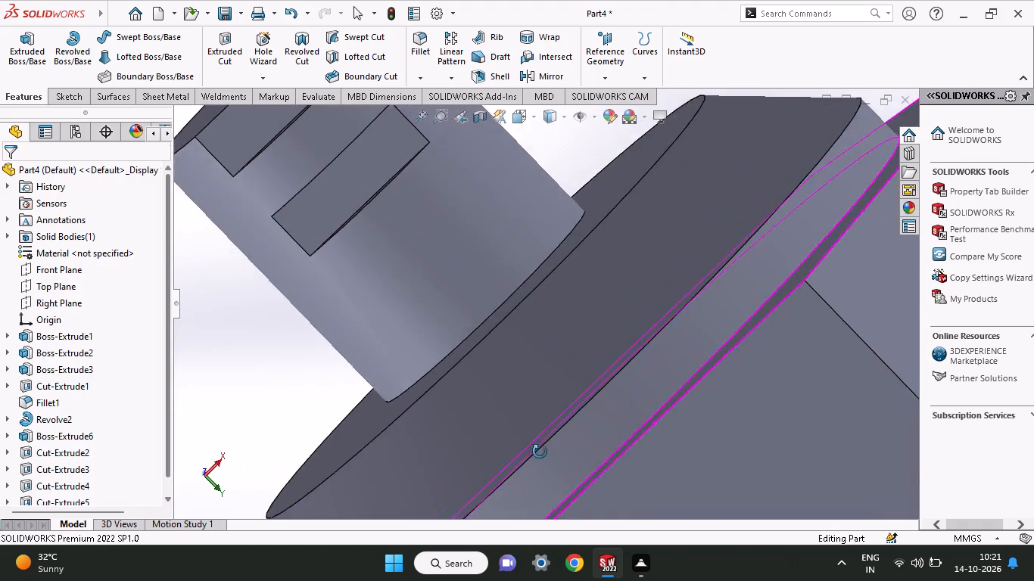
pyautogui.moveTo(540, 452); pyautogui.dragTo(662, 408, button='middle')
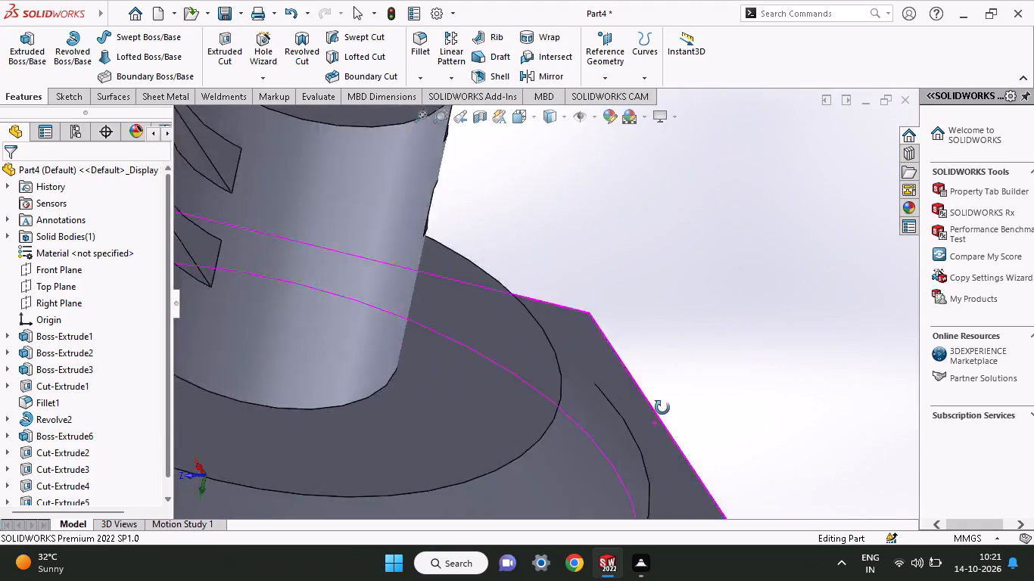
pyautogui.moveTo(662, 408); pyautogui.dragTo(640, 411, button='middle')
pyautogui.moveTo(279, 266); pyautogui.dragTo(291, 252, button='middle')
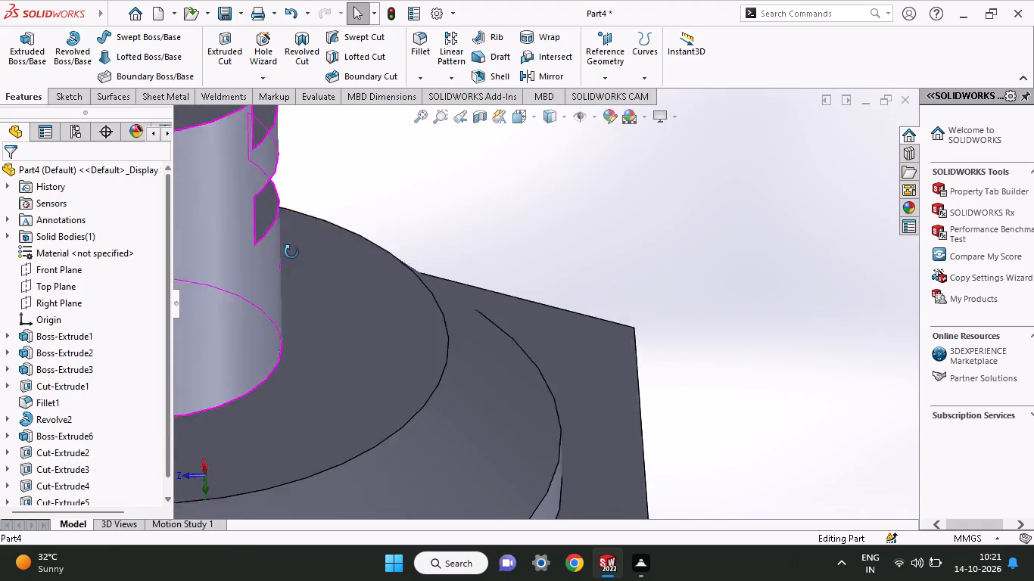
pyautogui.moveTo(291, 252); pyautogui.dragTo(456, 364, button='middle')
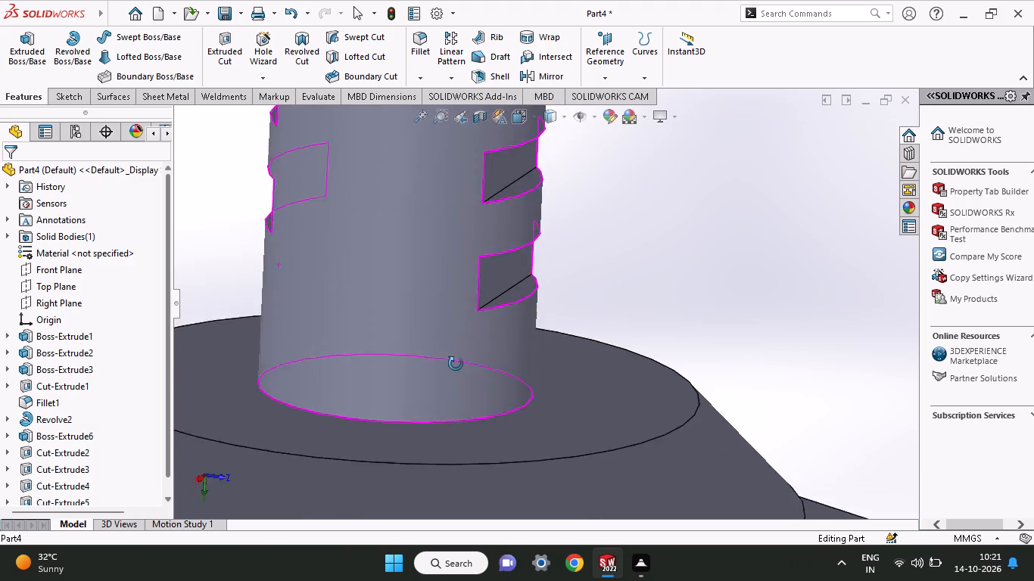
pyautogui.moveTo(456, 364); pyautogui.dragTo(487, 381, button='middle')
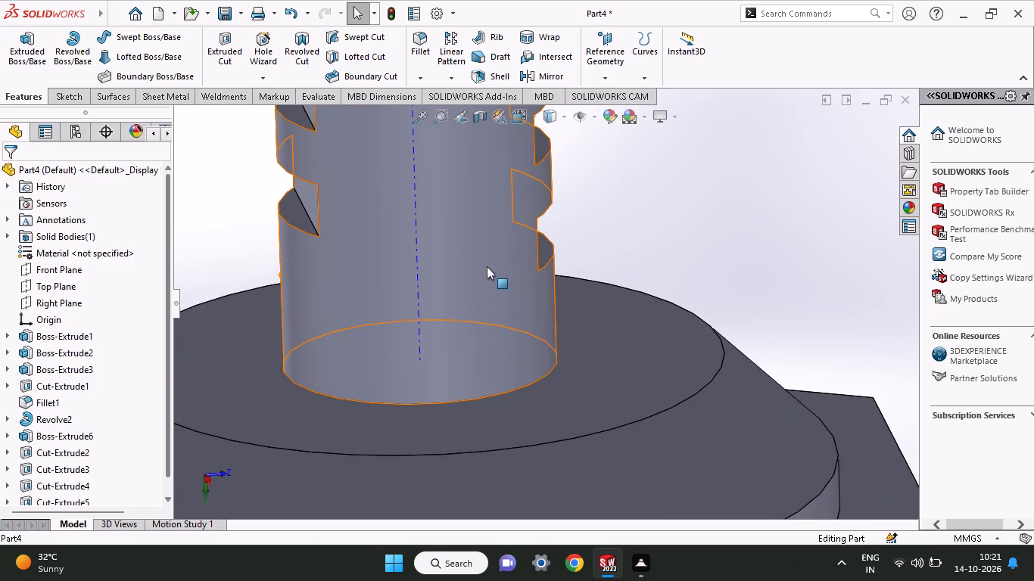
pyautogui.moveTo(489, 232); pyautogui.dragTo(512, 242, button='middle')
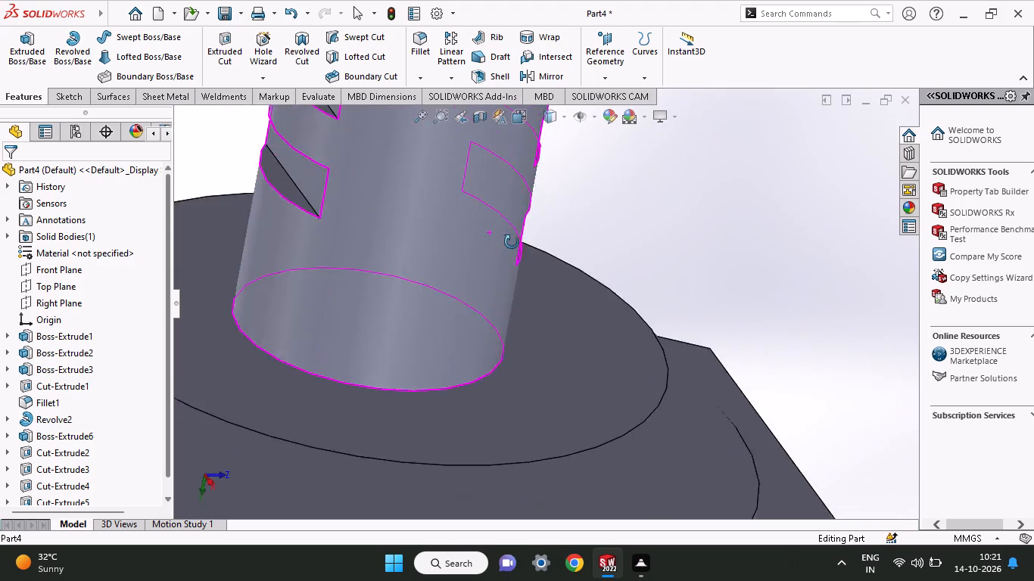
pyautogui.moveTo(512, 242); pyautogui.dragTo(659, 413, button='middle')
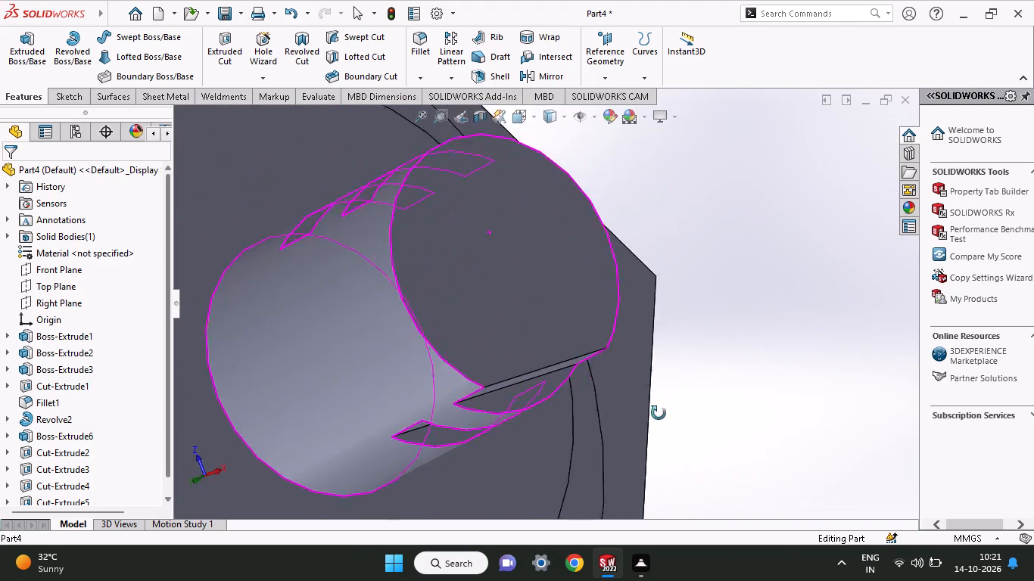
pyautogui.moveTo(659, 413); pyautogui.dragTo(559, 521, button='middle')
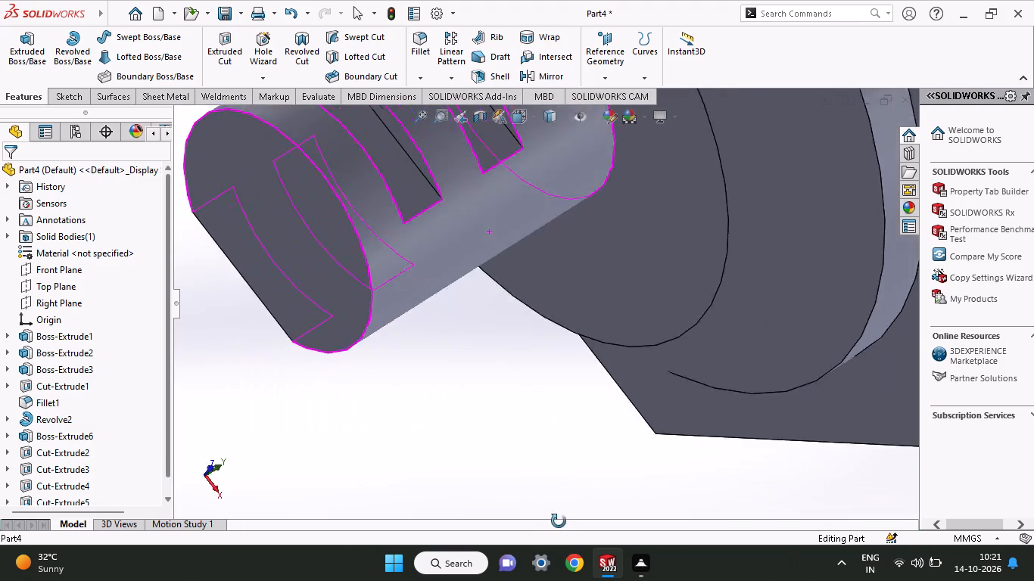
pyautogui.moveTo(559, 521); pyautogui.dragTo(400, 271, button='middle')
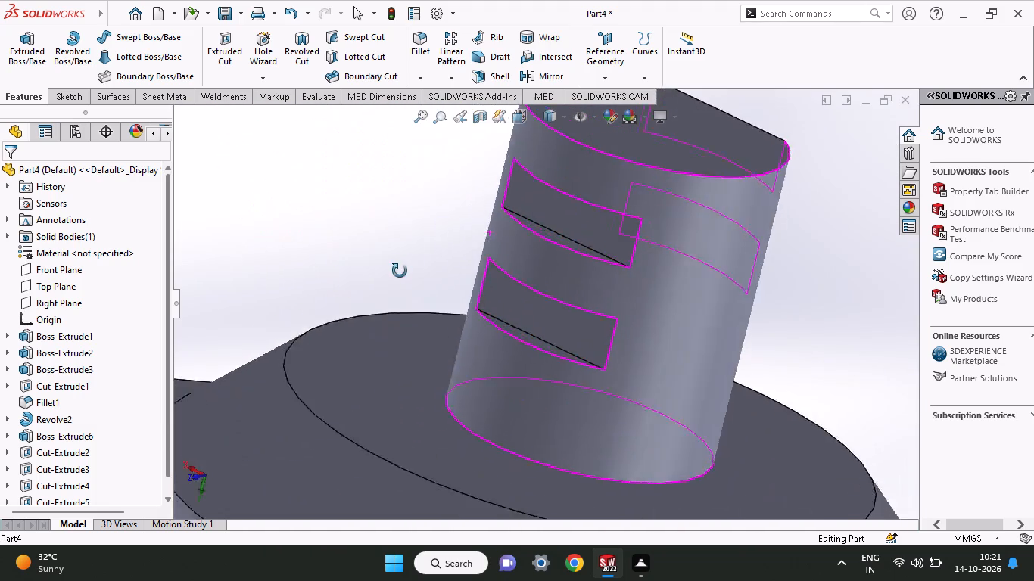
pyautogui.moveTo(400, 271); pyautogui.dragTo(361, 305, button='middle')
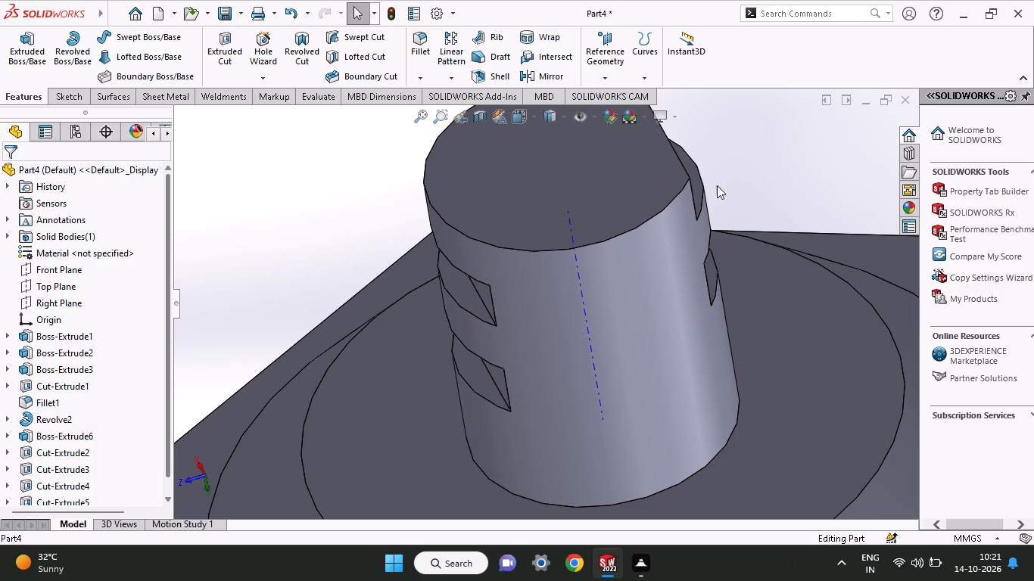
pyautogui.click(833, 179)
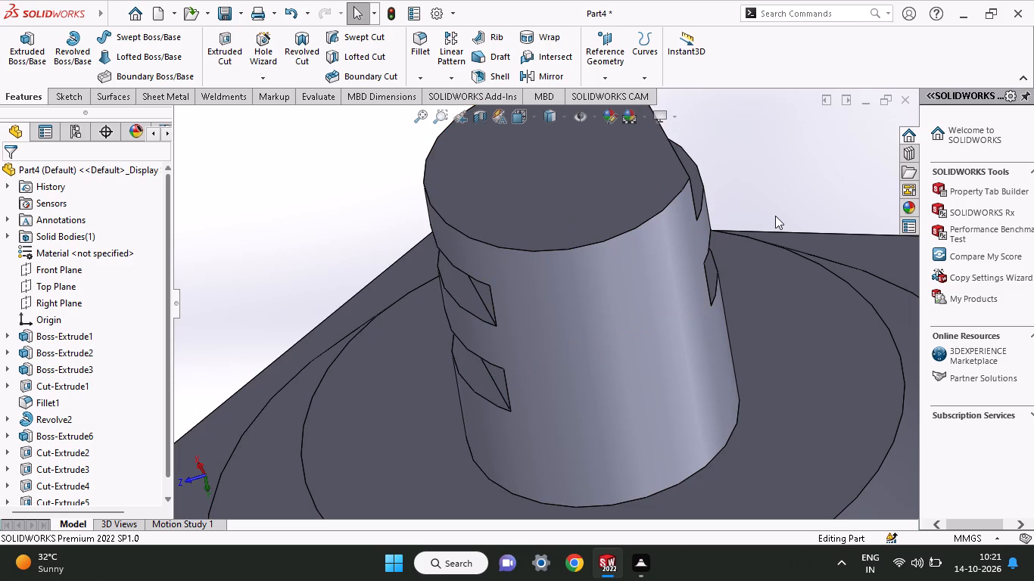
pyautogui.middleClick(775, 216)
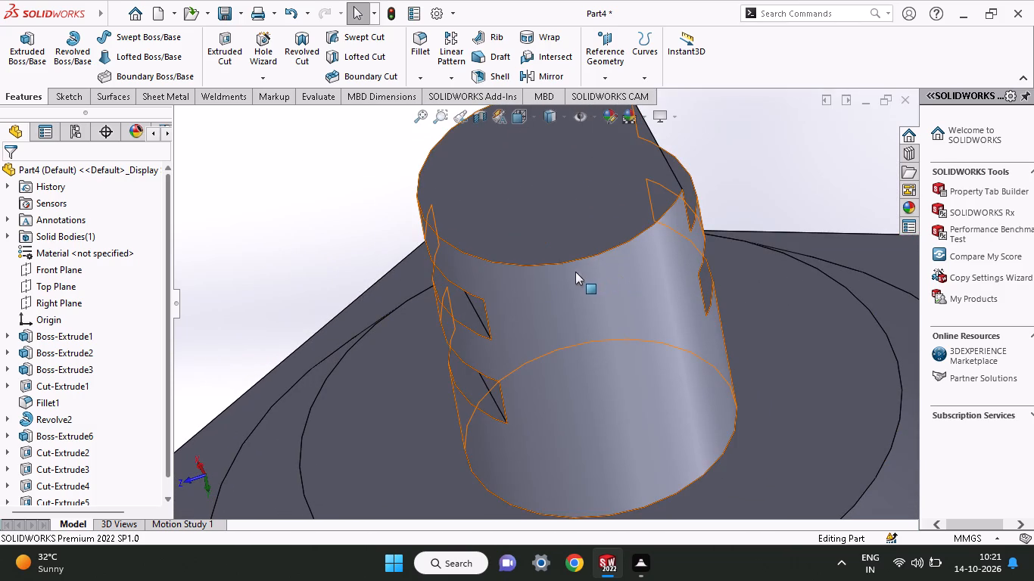
pyautogui.middleClick(342, 251)
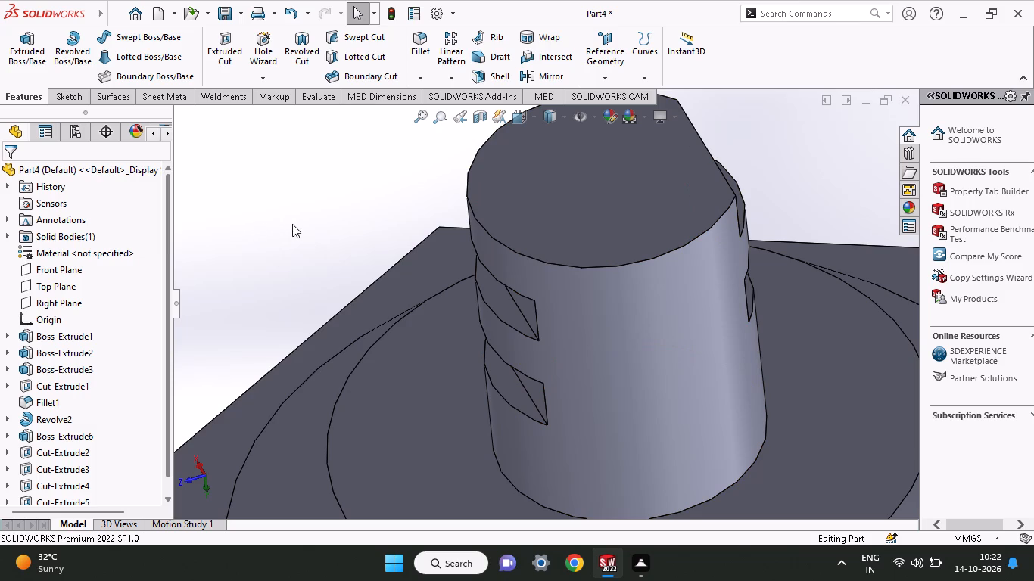
pyautogui.moveTo(292, 224); pyautogui.dragTo(305, 219, button='middle')
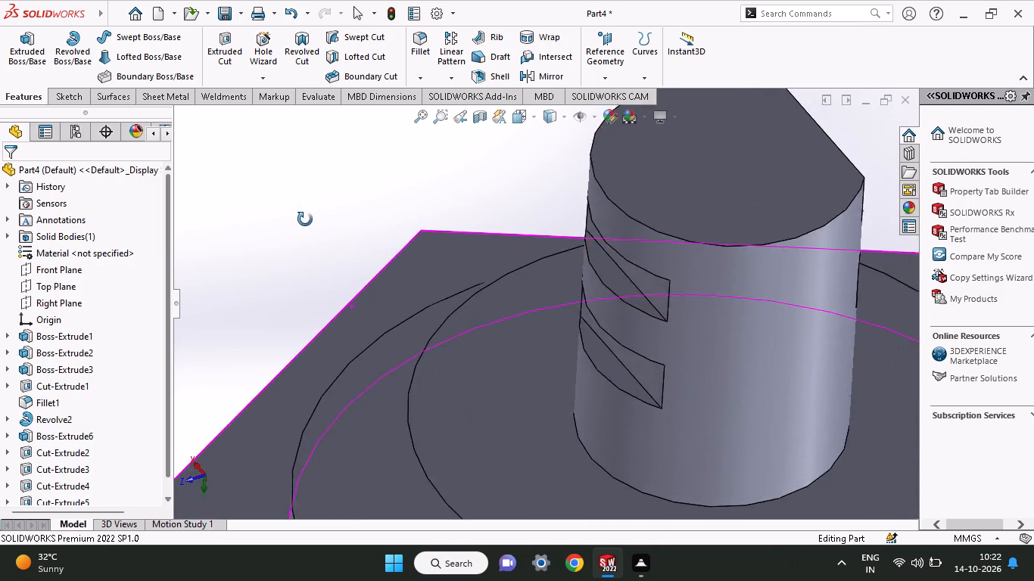
pyautogui.moveTo(305, 219); pyautogui.dragTo(280, 218, button='middle')
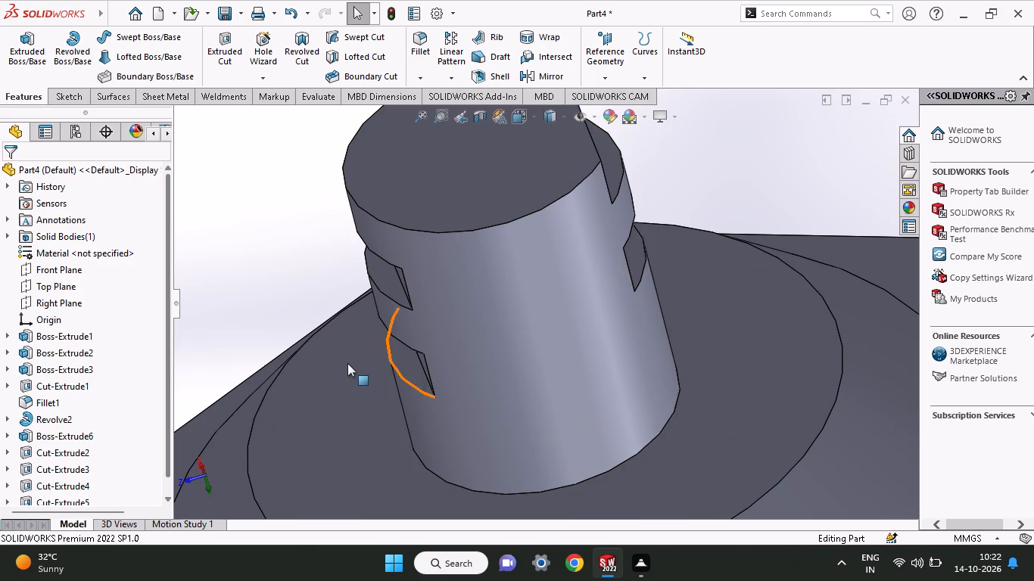
pyautogui.moveTo(347, 363); pyautogui.dragTo(338, 320, button='middle')
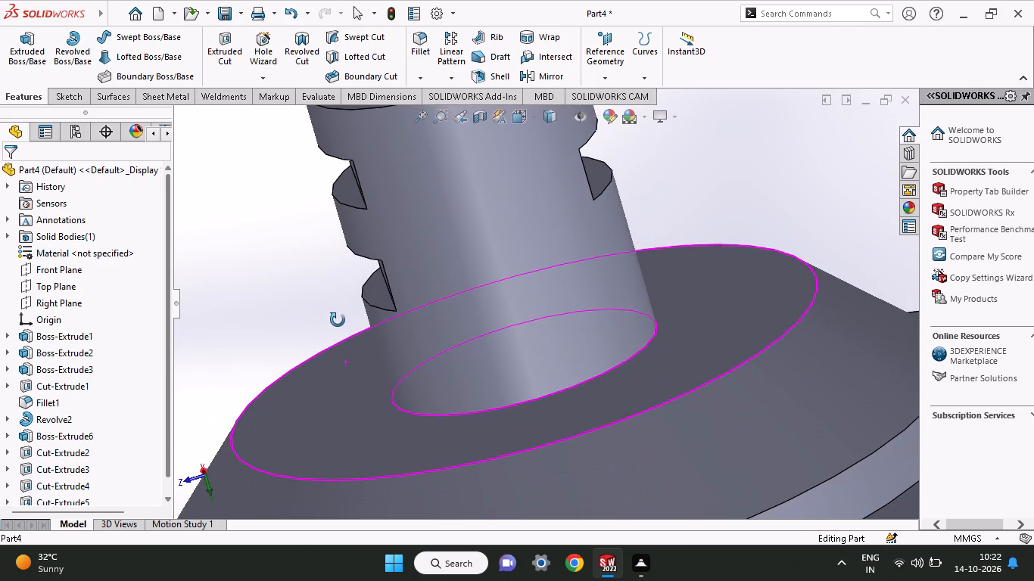
pyautogui.moveTo(338, 320); pyautogui.dragTo(355, 387, button='middle')
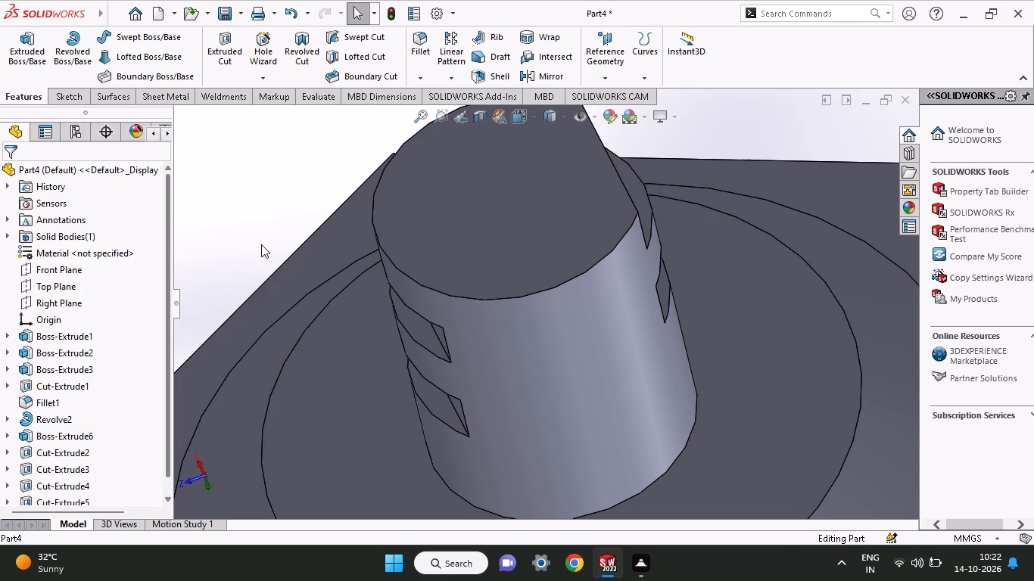
pyautogui.moveTo(273, 244); pyautogui.dragTo(265, 228, button='middle')
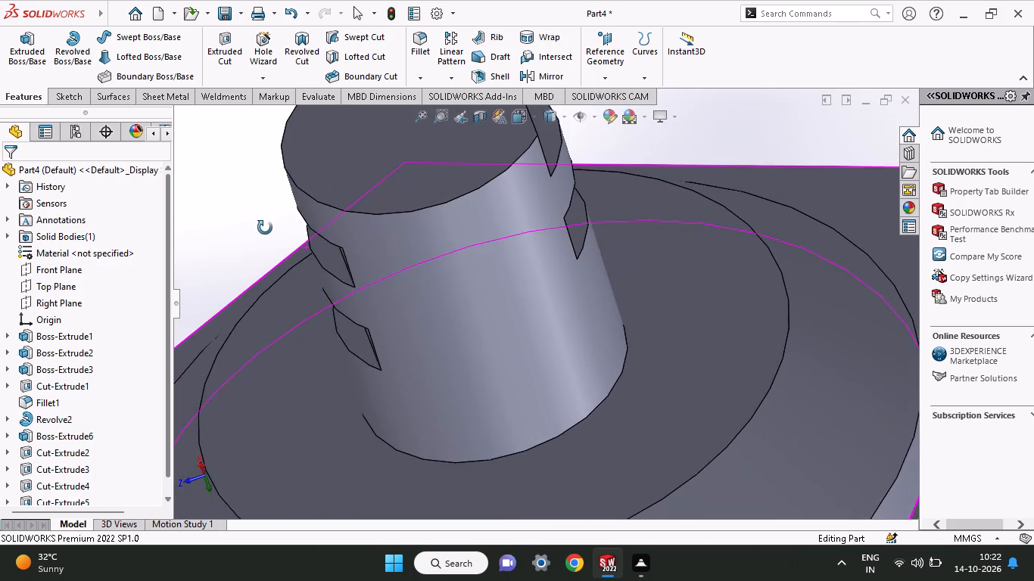
pyautogui.moveTo(265, 228); pyautogui.dragTo(260, 222, button='middle')
pyautogui.moveTo(444, 294); pyautogui.dragTo(447, 256, button='middle')
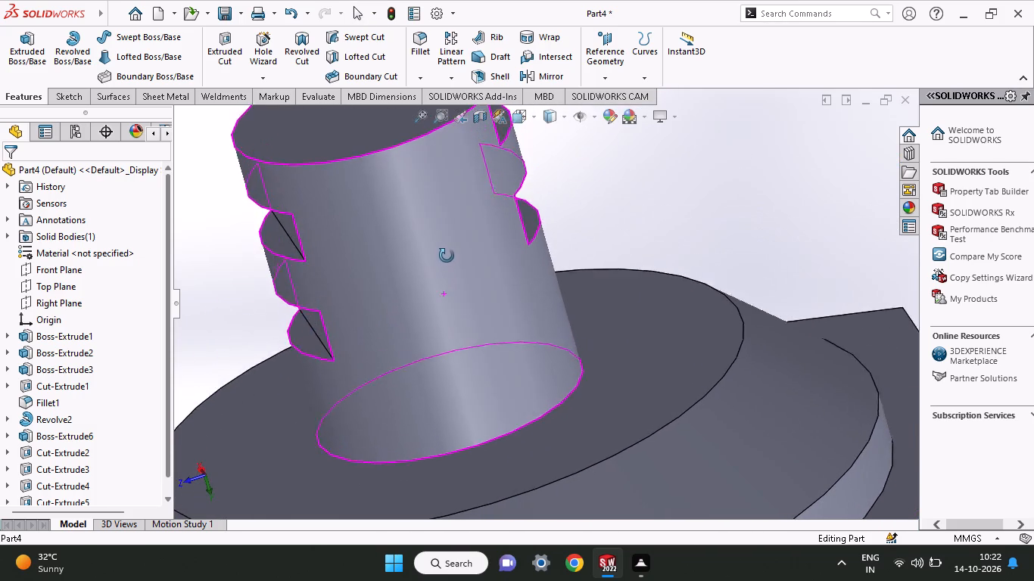
# Examine the end pin's notches and the chamfered round collar between the pin and the hex body from several angles.
pyautogui.moveTo(447, 256); pyautogui.dragTo(429, 211, button='middle')
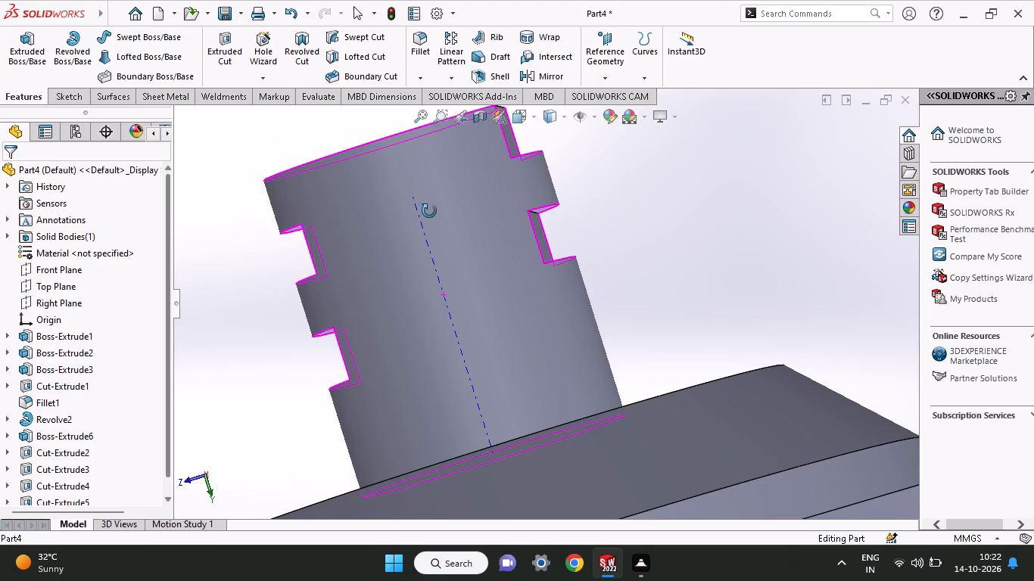
pyautogui.moveTo(429, 211); pyautogui.dragTo(432, 213, button='middle')
pyautogui.click(254, 322)
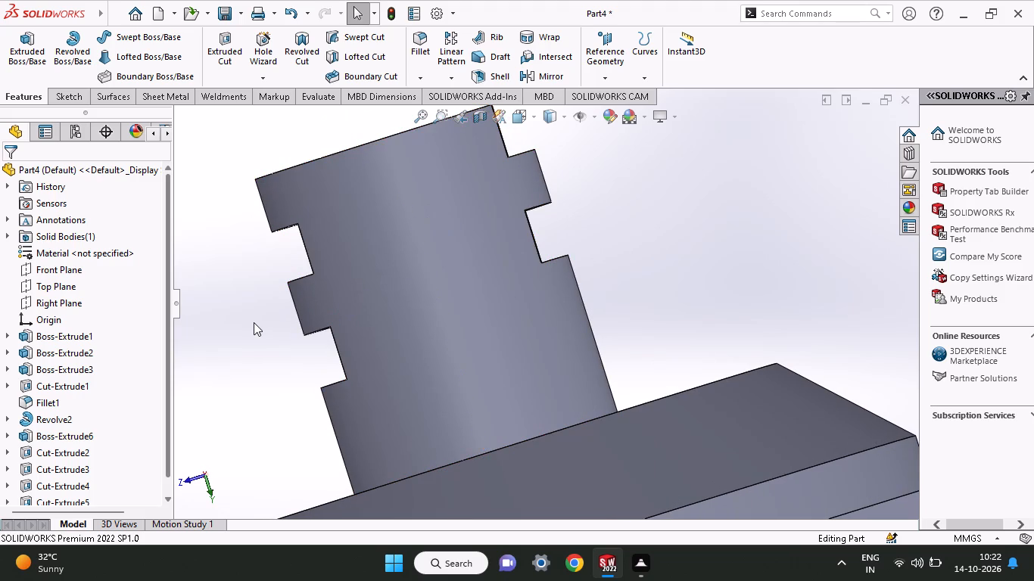
pyautogui.moveTo(254, 322); pyautogui.dragTo(274, 354, button='middle')
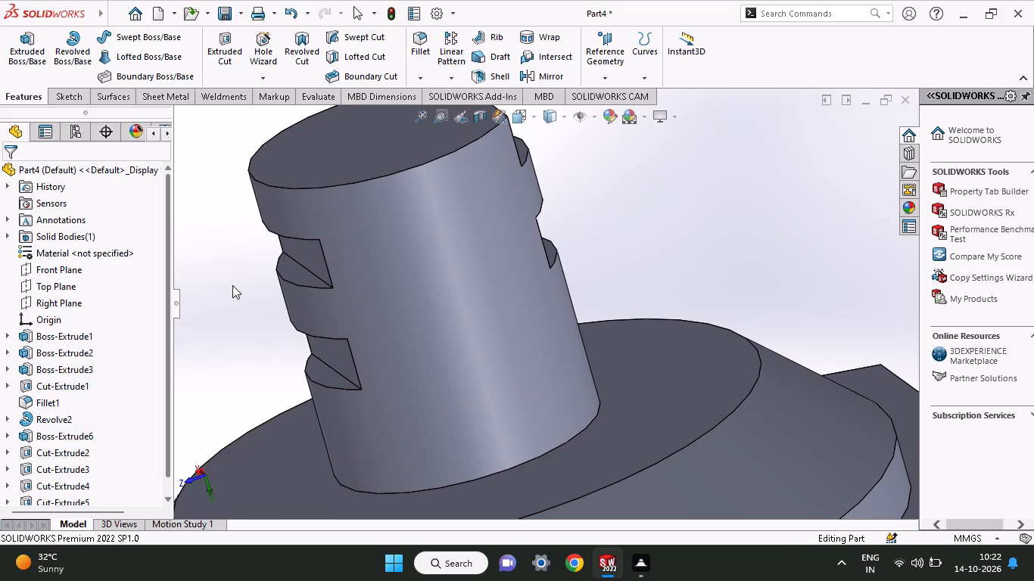
pyautogui.moveTo(232, 285); pyautogui.dragTo(232, 402, button='middle')
pyautogui.moveTo(232, 402); pyautogui.dragTo(231, 385, button='middle')
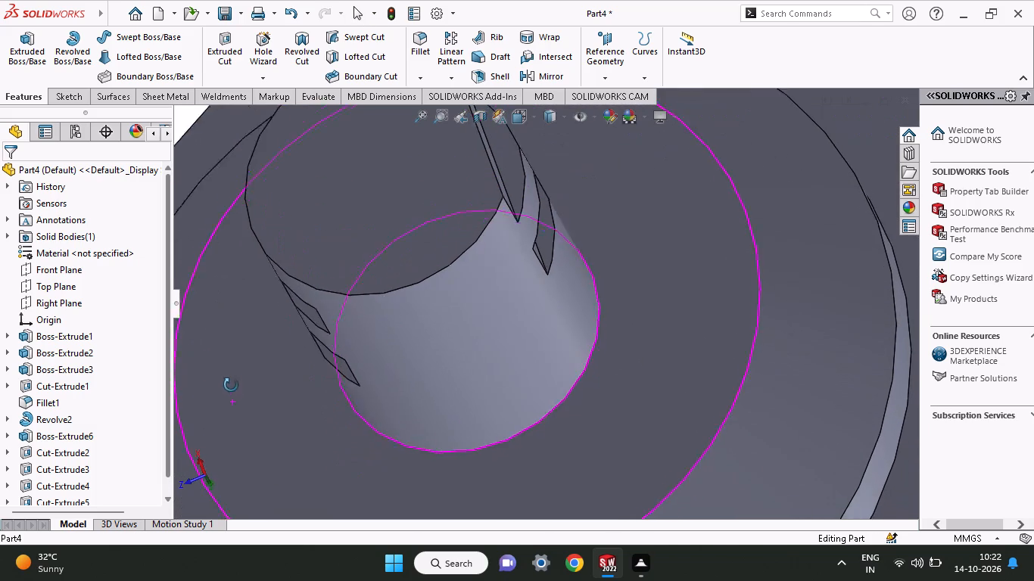
pyautogui.moveTo(231, 385); pyautogui.dragTo(215, 204, button='middle')
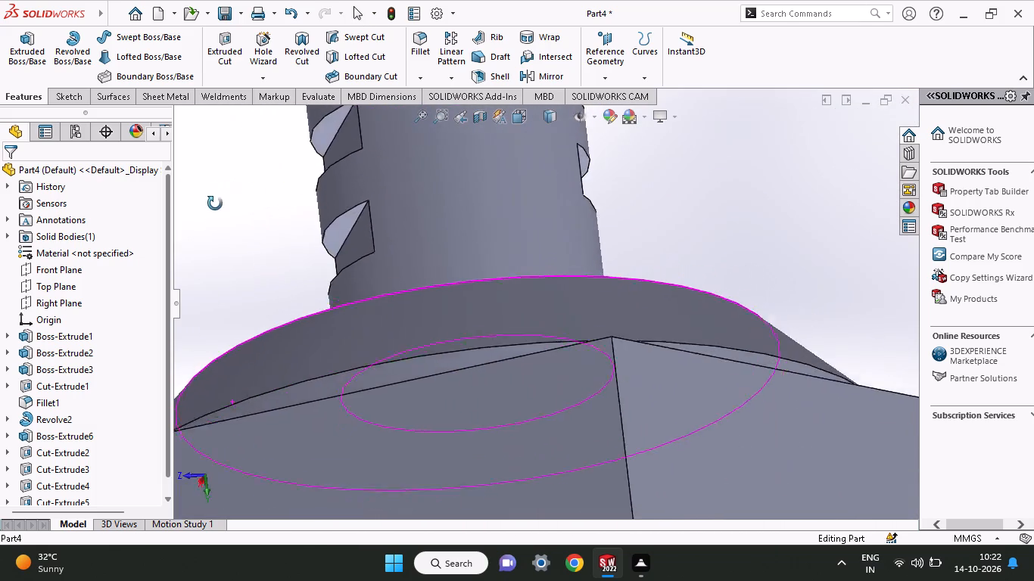
pyautogui.moveTo(215, 204); pyautogui.dragTo(200, 380, button='middle')
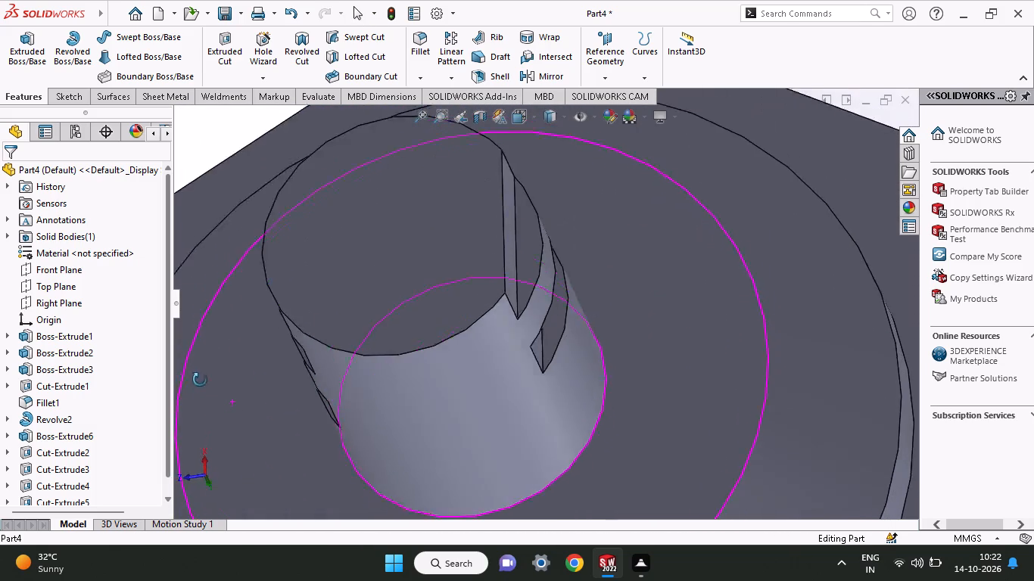
pyautogui.moveTo(200, 380); pyautogui.dragTo(204, 240, button='middle')
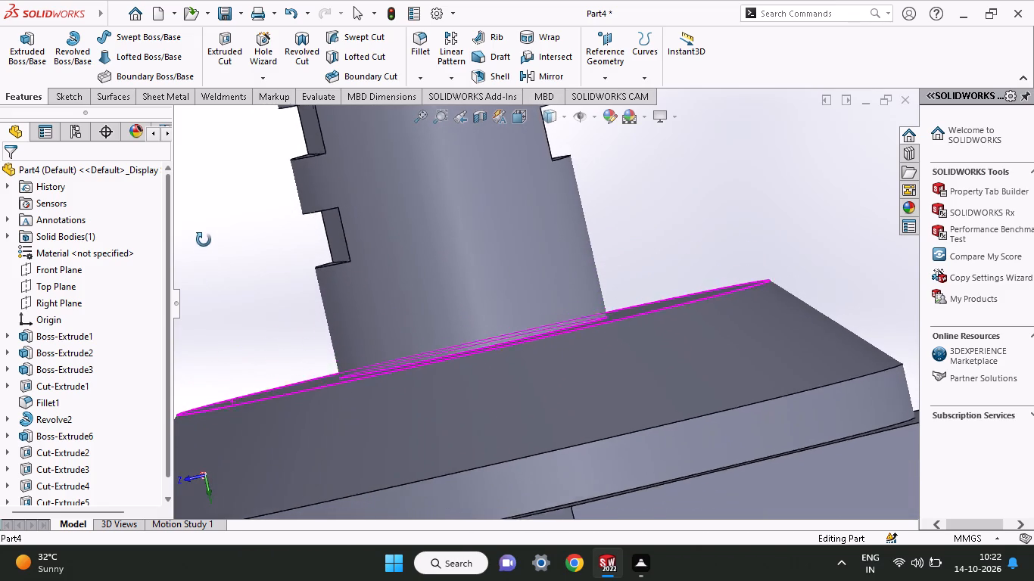
pyautogui.moveTo(204, 240); pyautogui.dragTo(202, 236, button='middle')
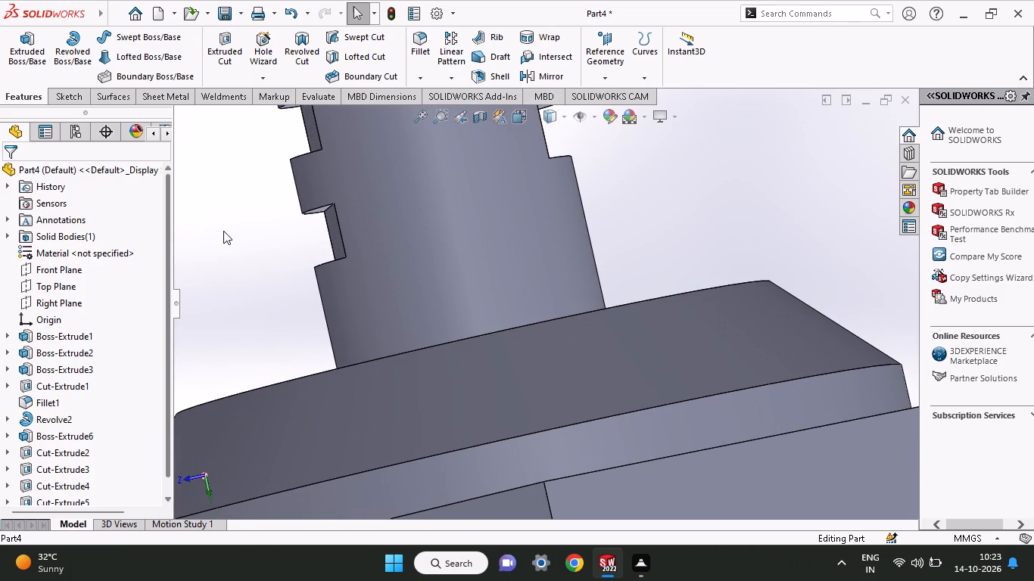
pyautogui.moveTo(233, 228); pyautogui.dragTo(231, 281, button='middle')
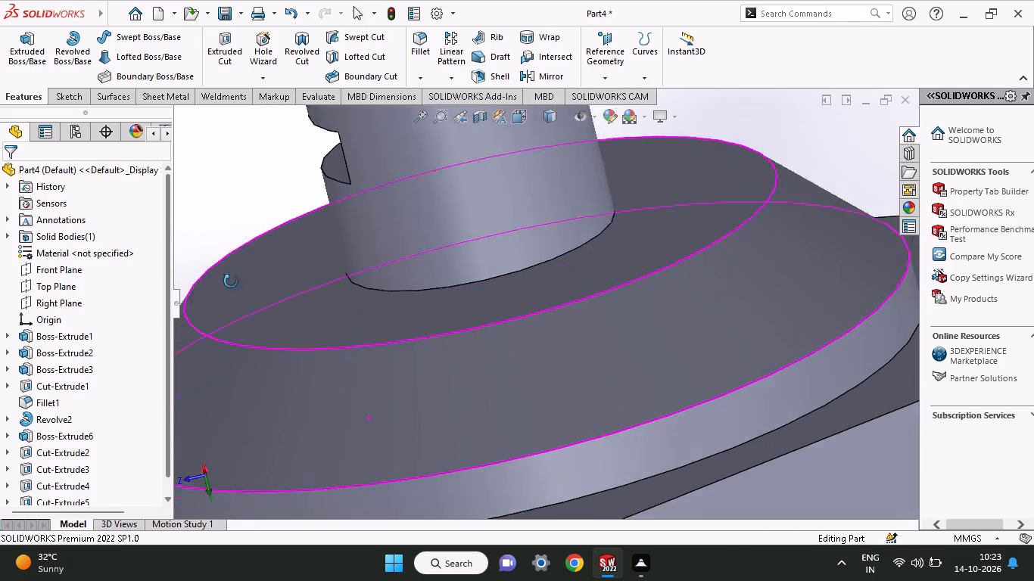
pyautogui.moveTo(231, 281); pyautogui.dragTo(230, 285, button='middle')
pyautogui.moveTo(230, 285); pyautogui.dragTo(222, 231, button='middle')
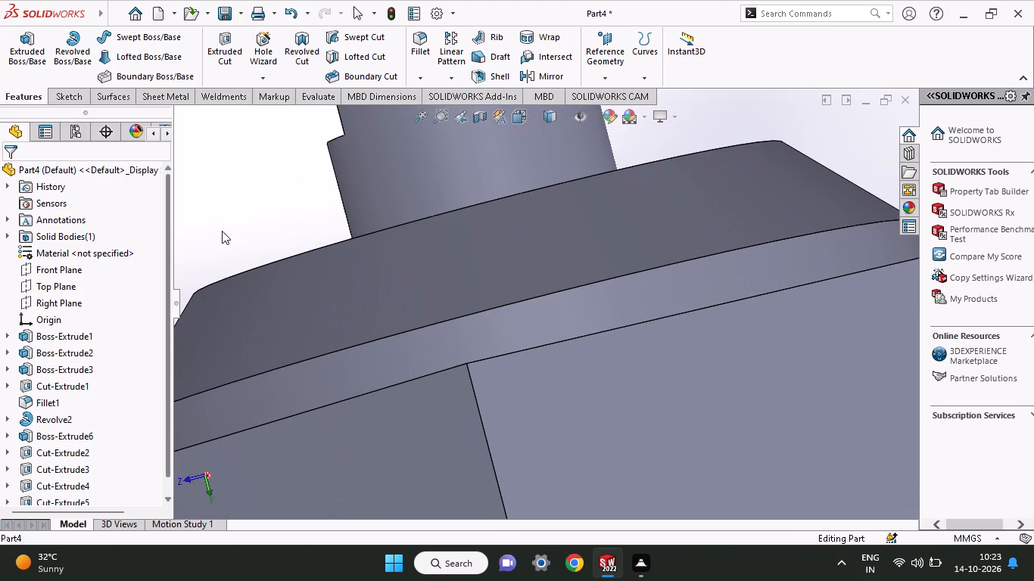
pyautogui.moveTo(248, 163); pyautogui.dragTo(256, 186, button='middle')
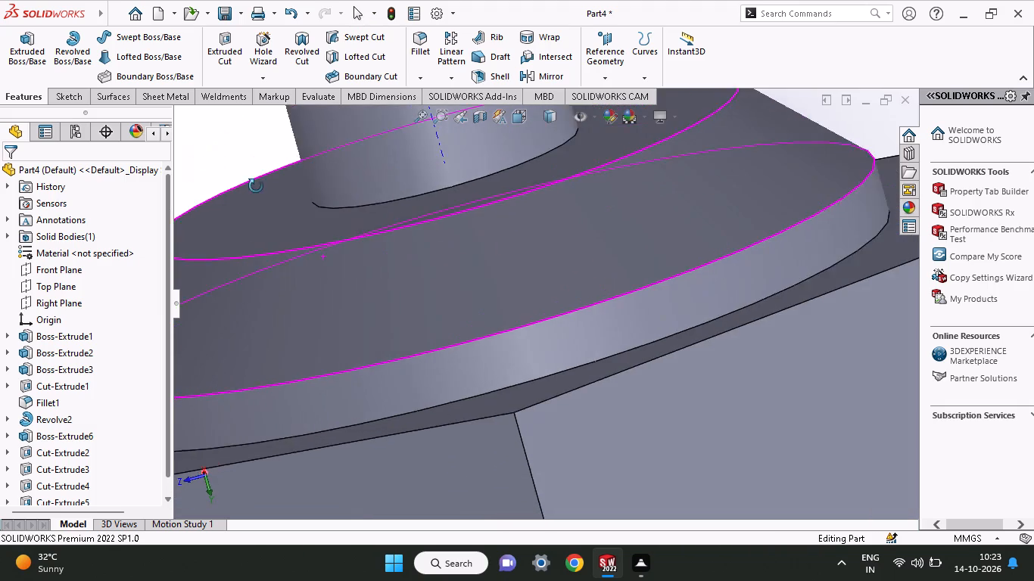
pyautogui.moveTo(256, 186); pyautogui.dragTo(220, 249, button='middle')
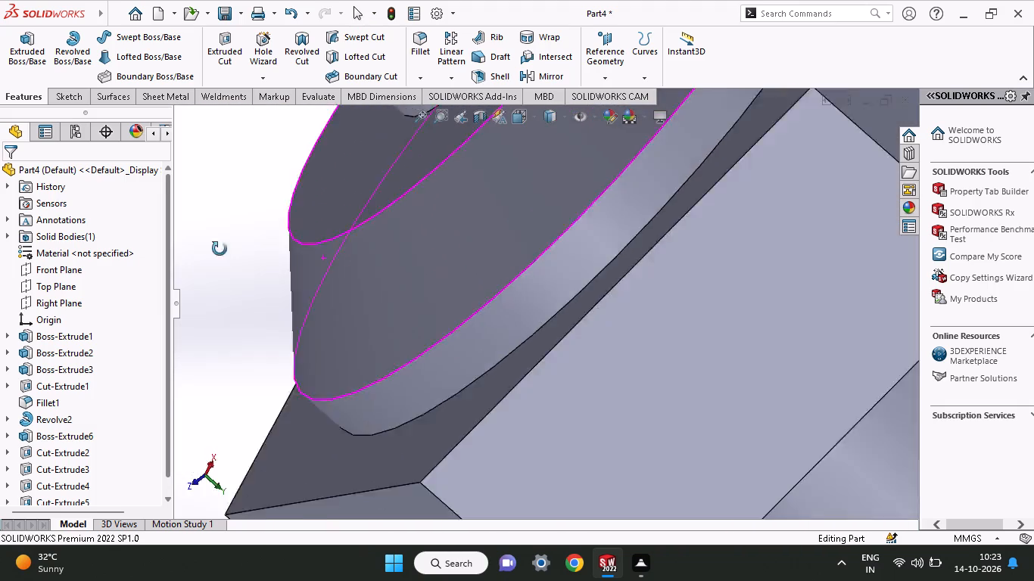
pyautogui.moveTo(220, 249); pyautogui.dragTo(216, 189, button='middle')
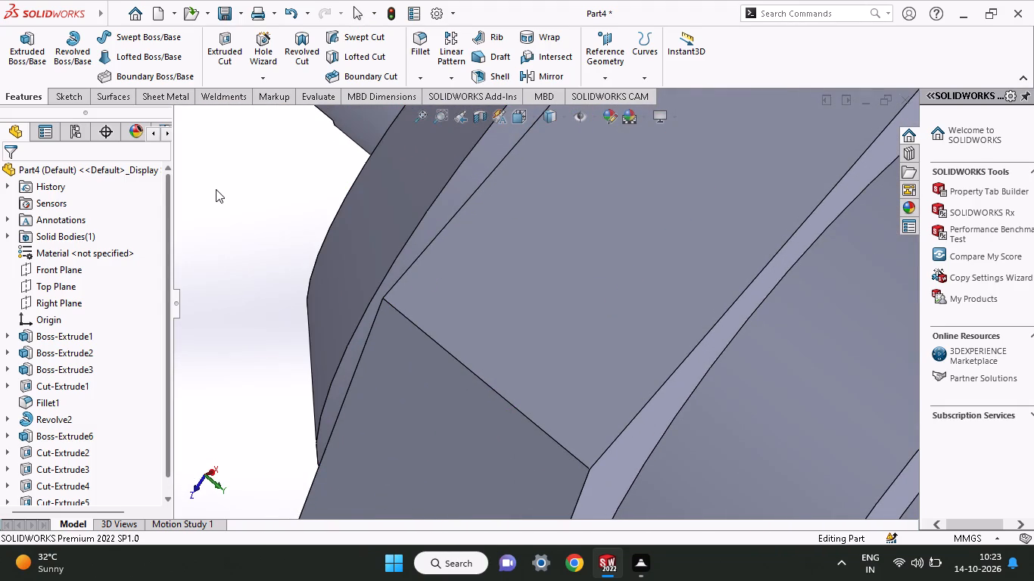
# Examine the whole part from several angles, including the notched pin, round collar, hex body and cylindrical shank.
pyautogui.keyDown('ctrl'); pyautogui.scroll(6, 216, 189); pyautogui.keyUp('ctrl')
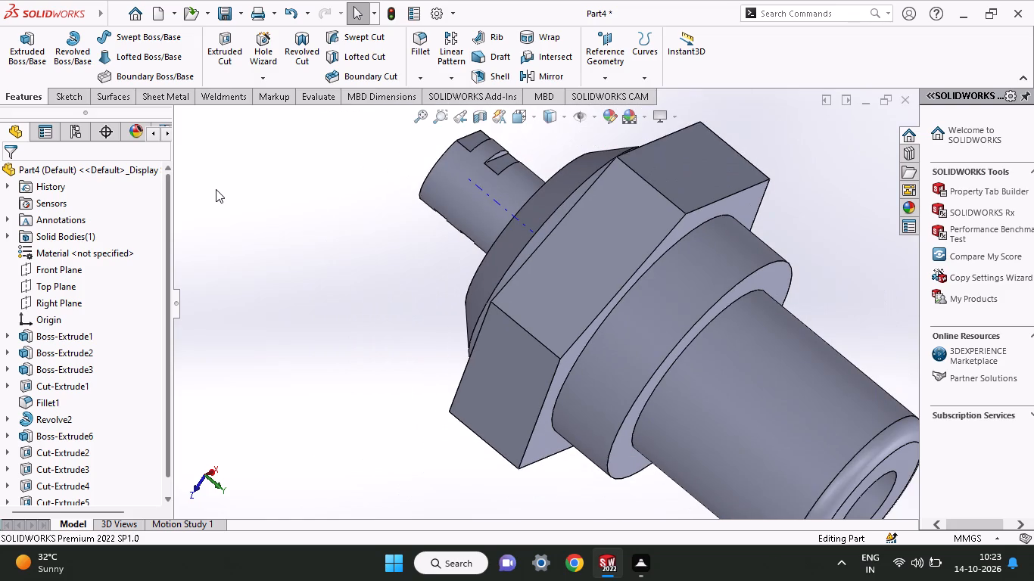
pyautogui.moveTo(403, 290); pyautogui.dragTo(436, 284, button='middle')
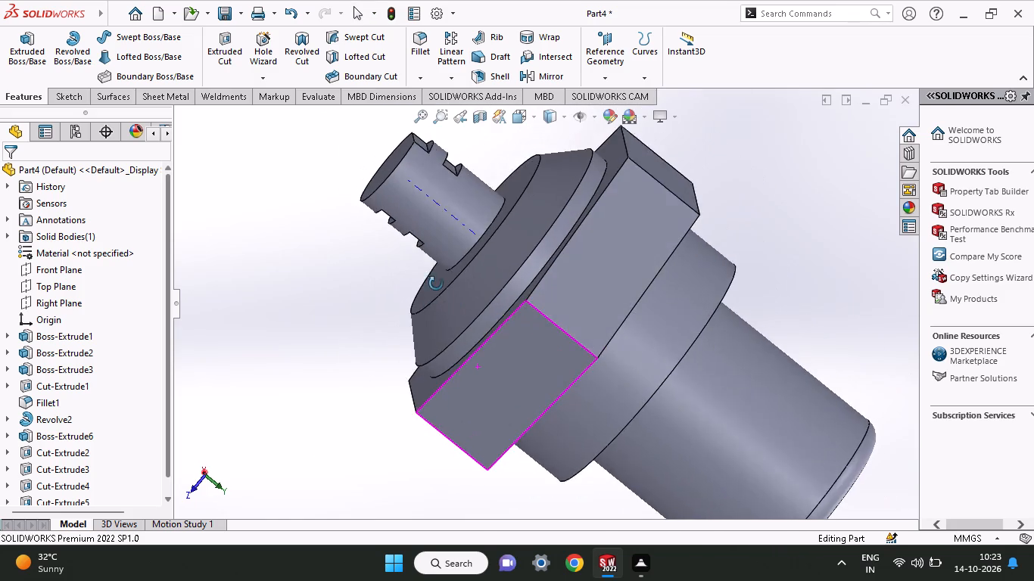
pyautogui.moveTo(436, 284); pyautogui.dragTo(436, 270, button='middle')
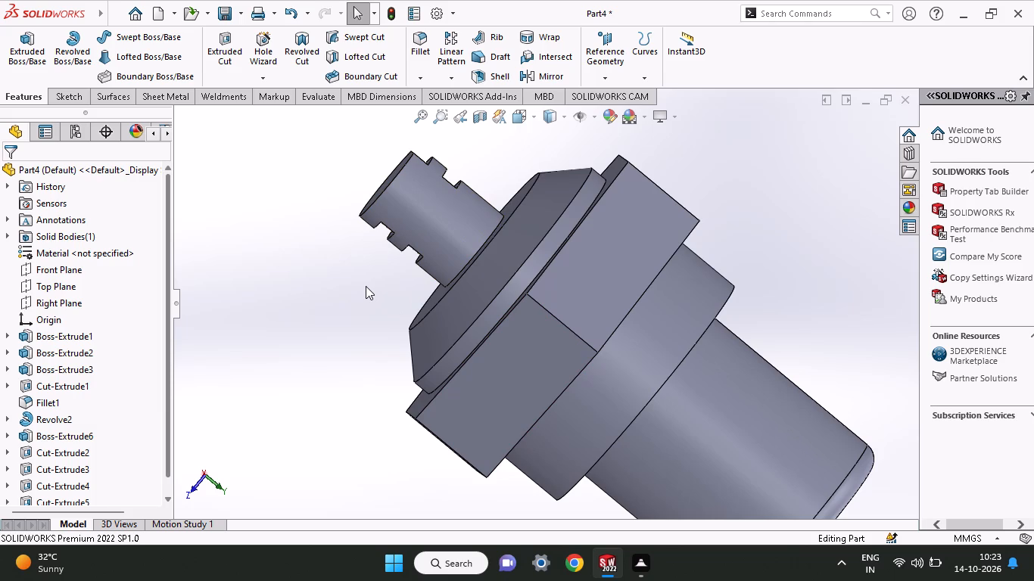
pyautogui.moveTo(366, 286); pyautogui.dragTo(373, 309, button='middle')
pyautogui.moveTo(309, 272); pyautogui.dragTo(340, 287, button='middle')
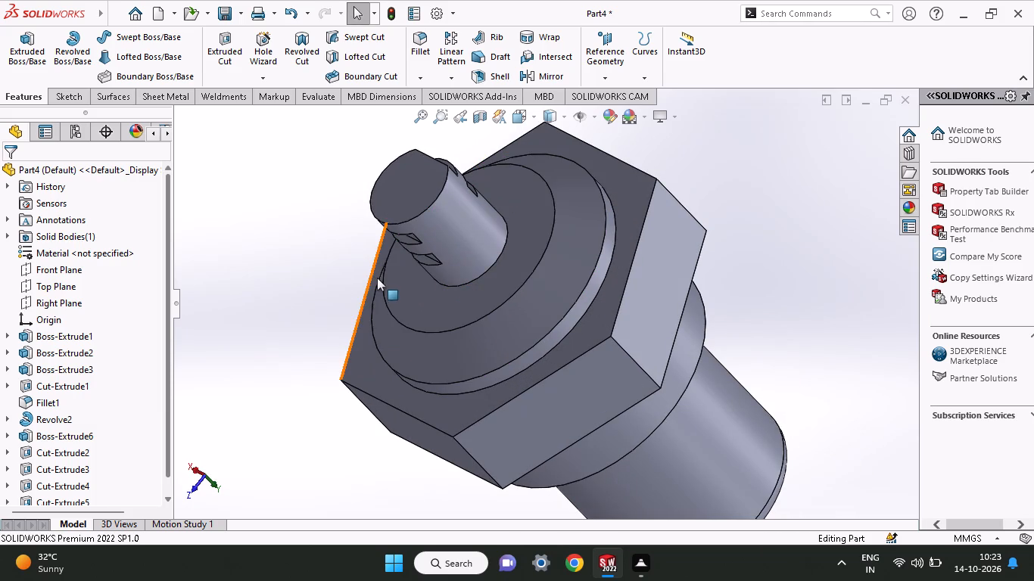
pyautogui.moveTo(320, 271); pyautogui.dragTo(319, 271, button='middle')
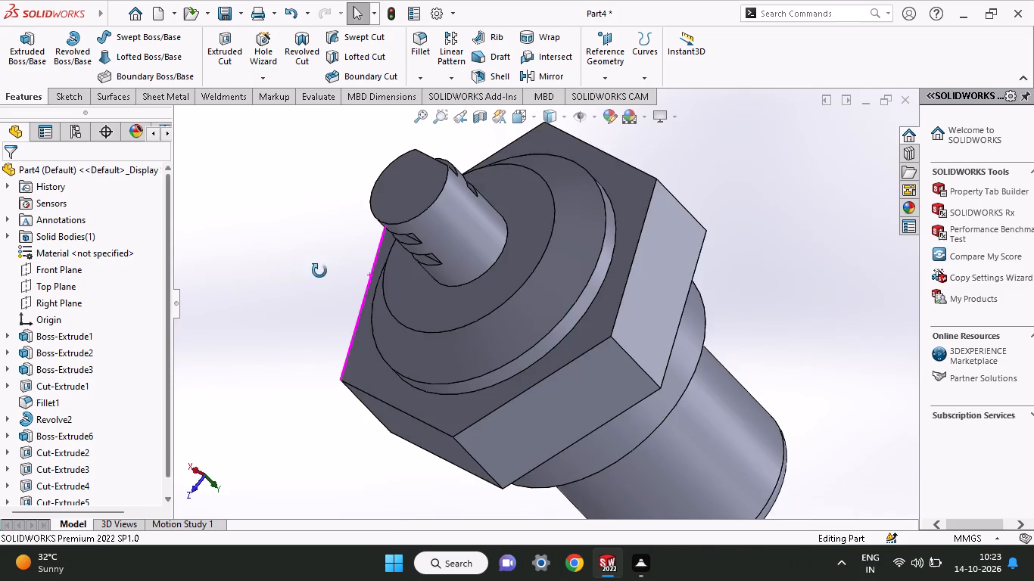
pyautogui.moveTo(319, 271); pyautogui.dragTo(288, 249, button='middle')
pyautogui.moveTo(288, 249); pyautogui.dragTo(279, 205, button='middle')
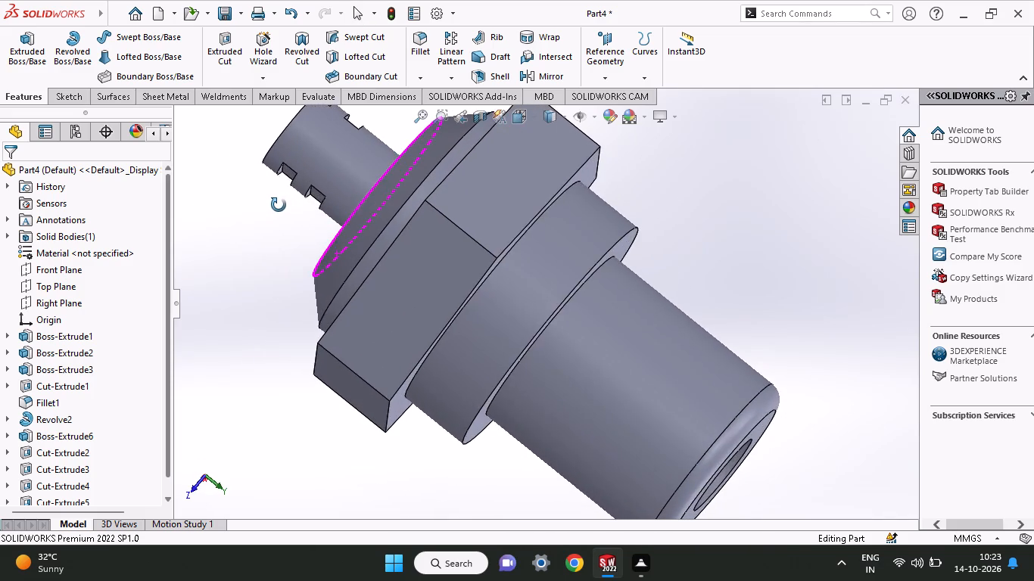
pyautogui.moveTo(279, 205); pyautogui.dragTo(291, 238, button='middle')
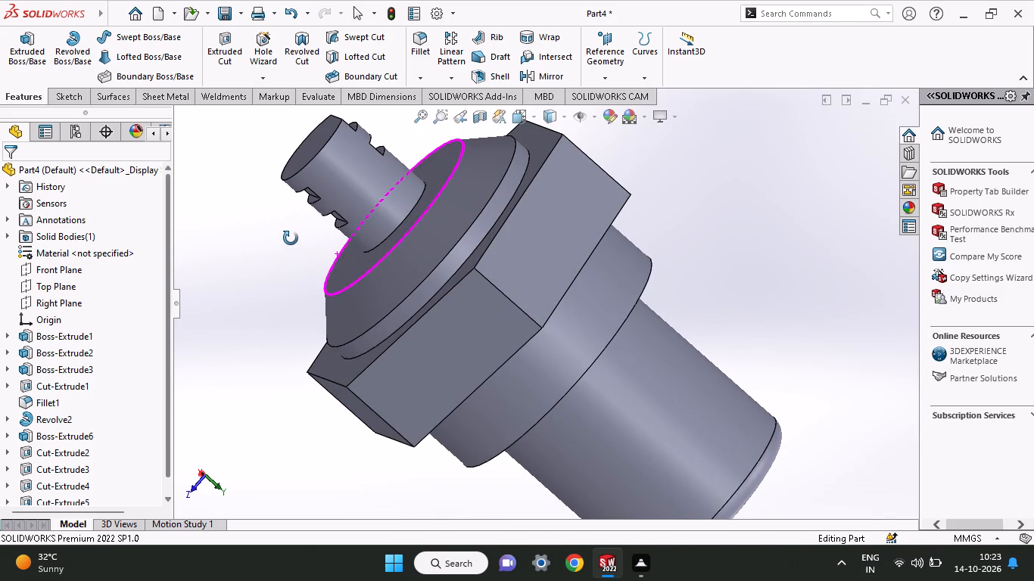
pyautogui.moveTo(291, 238); pyautogui.dragTo(289, 258, button='middle')
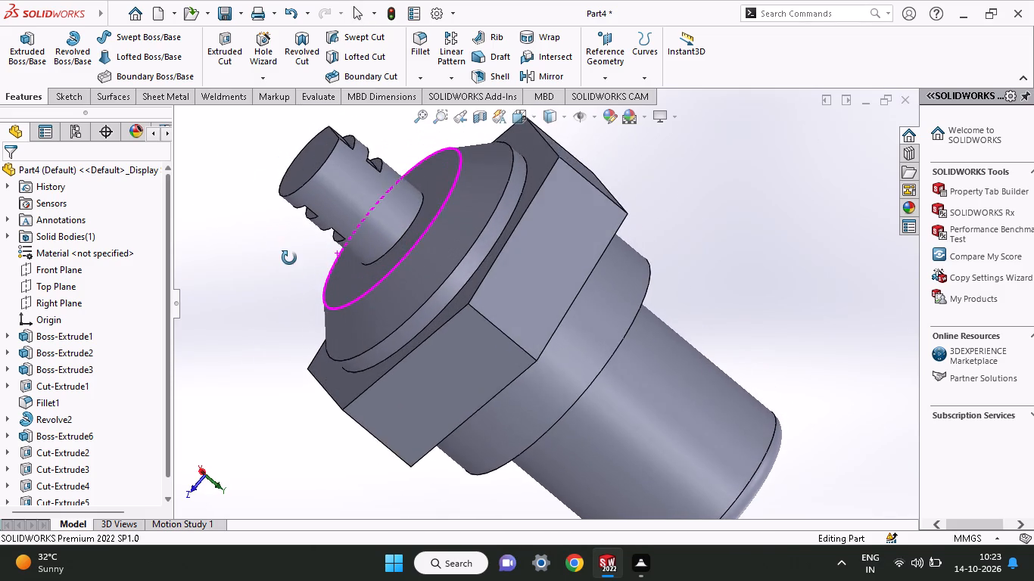
pyautogui.moveTo(289, 258); pyautogui.dragTo(312, 270, button='middle')
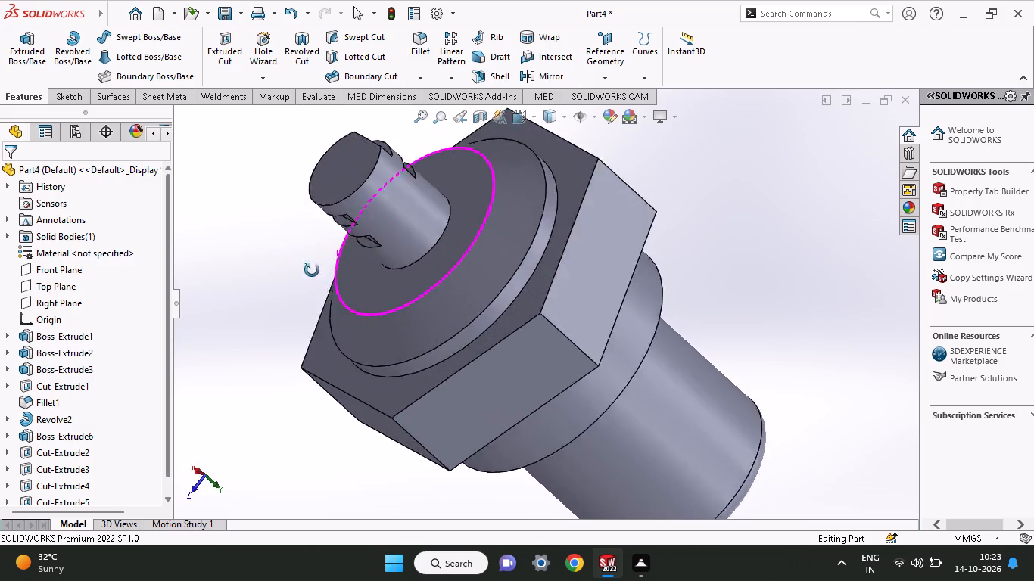
pyautogui.moveTo(312, 270); pyautogui.dragTo(273, 157, button='middle')
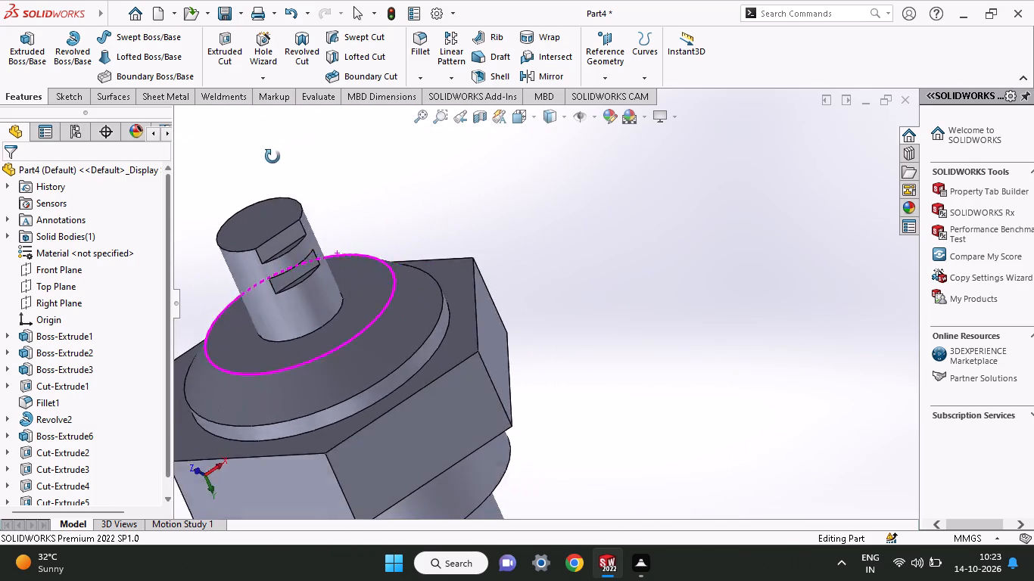
pyautogui.moveTo(273, 157); pyautogui.dragTo(441, 182, button='middle')
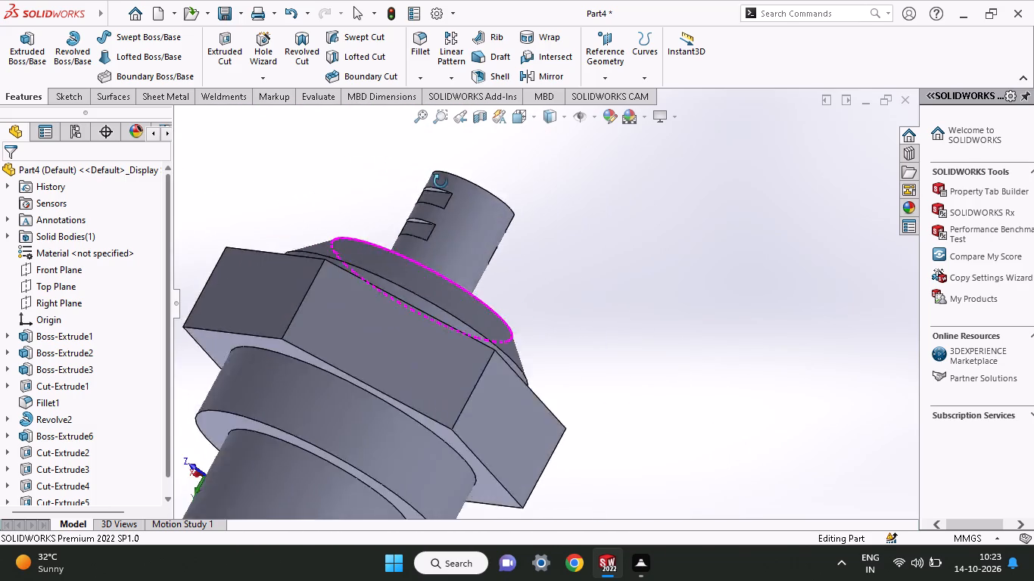
pyautogui.moveTo(441, 182); pyautogui.dragTo(369, 227, button='middle')
pyautogui.moveTo(365, 228); pyautogui.dragTo(386, 219, button='middle')
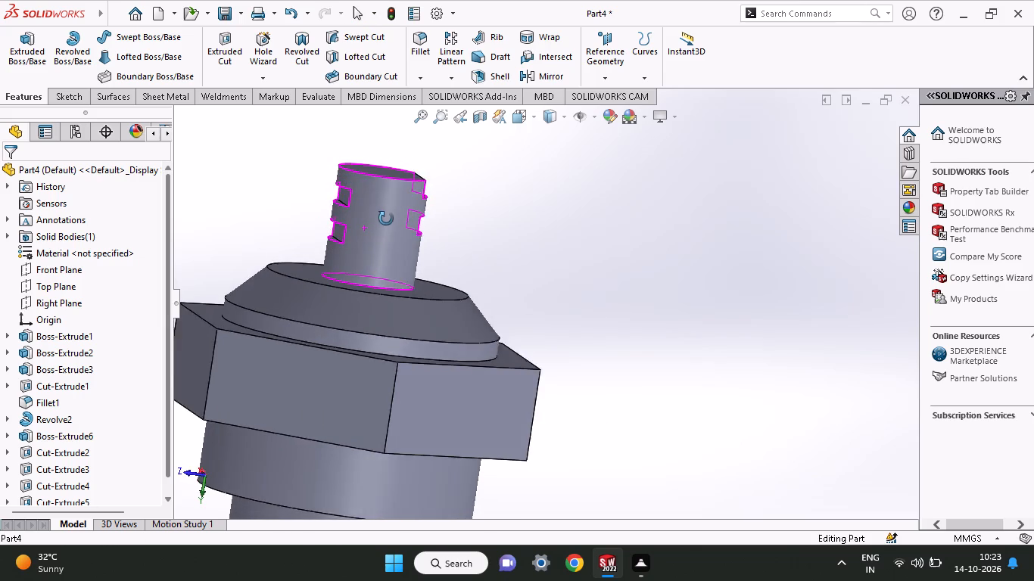
pyautogui.moveTo(386, 219); pyautogui.dragTo(373, 208, button='middle')
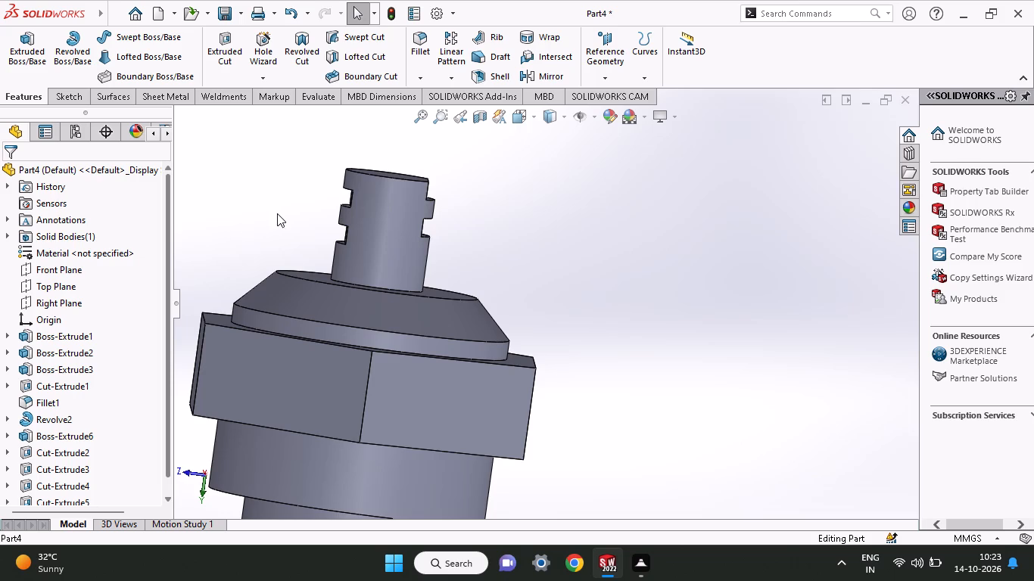
pyautogui.moveTo(316, 182); pyautogui.dragTo(325, 231, button='middle')
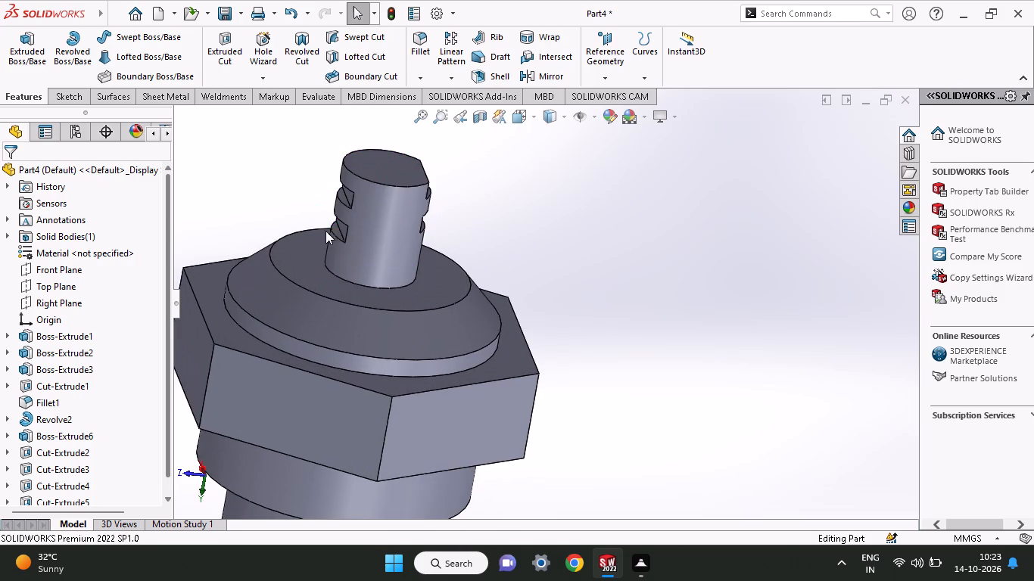
pyautogui.moveTo(475, 188); pyautogui.dragTo(474, 214, button='middle')
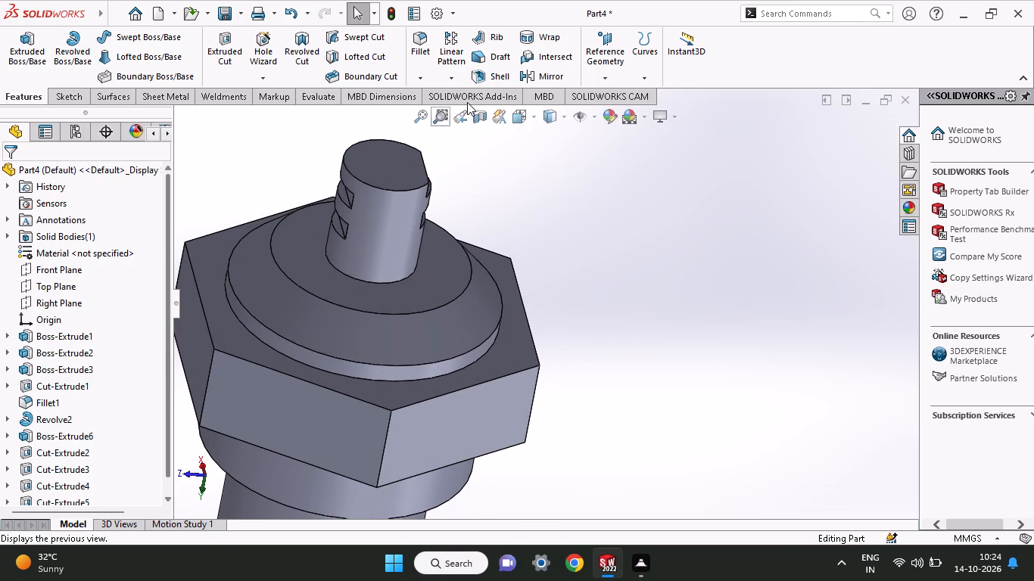
# Start a constant-size symmetric fillet on the circular edge at the end pin's free end and check its preview.
pyautogui.click(429, 49)
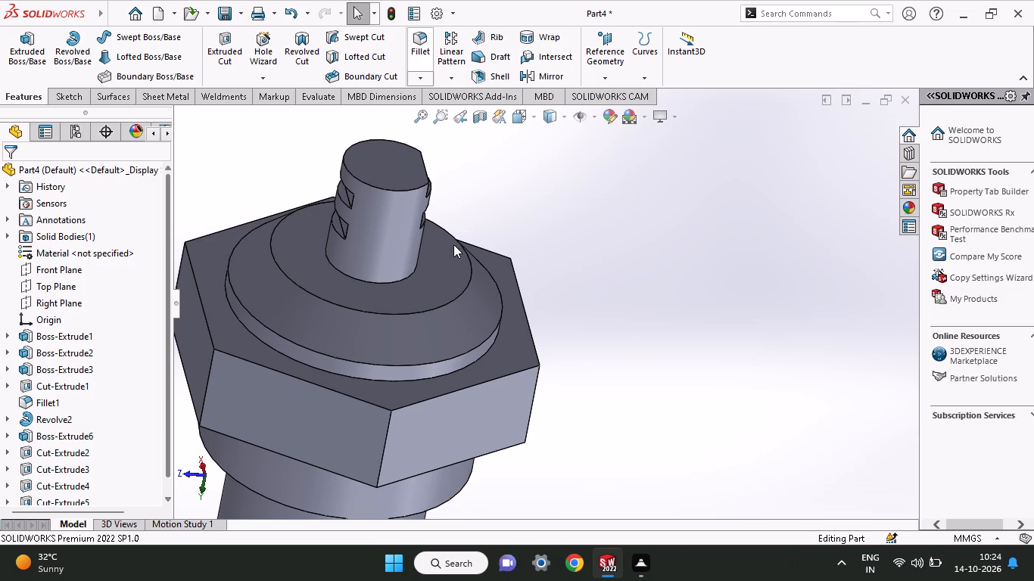
pyautogui.moveTo(456, 264); pyautogui.dragTo(447, 238, button='middle')
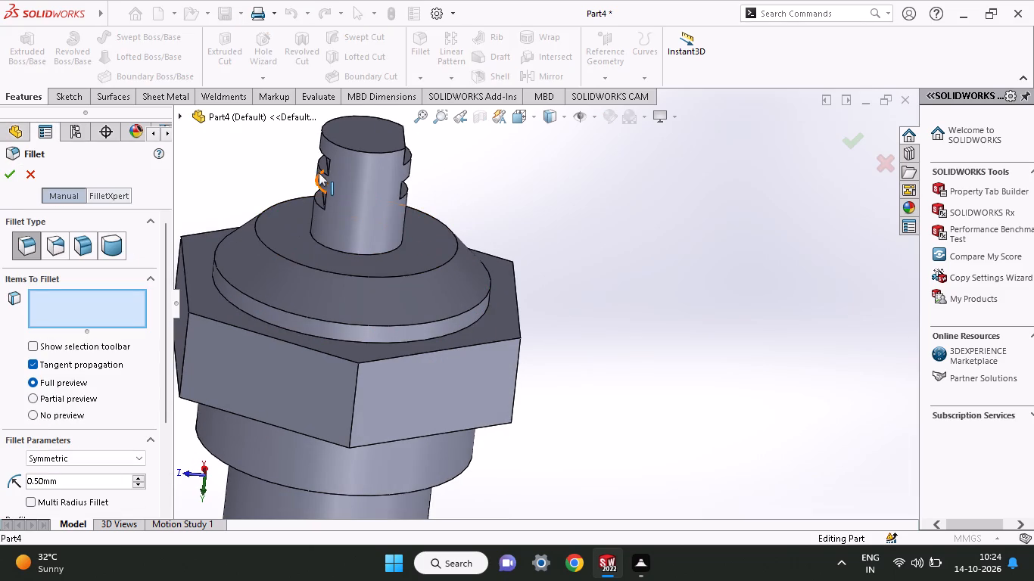
pyautogui.click(327, 137)
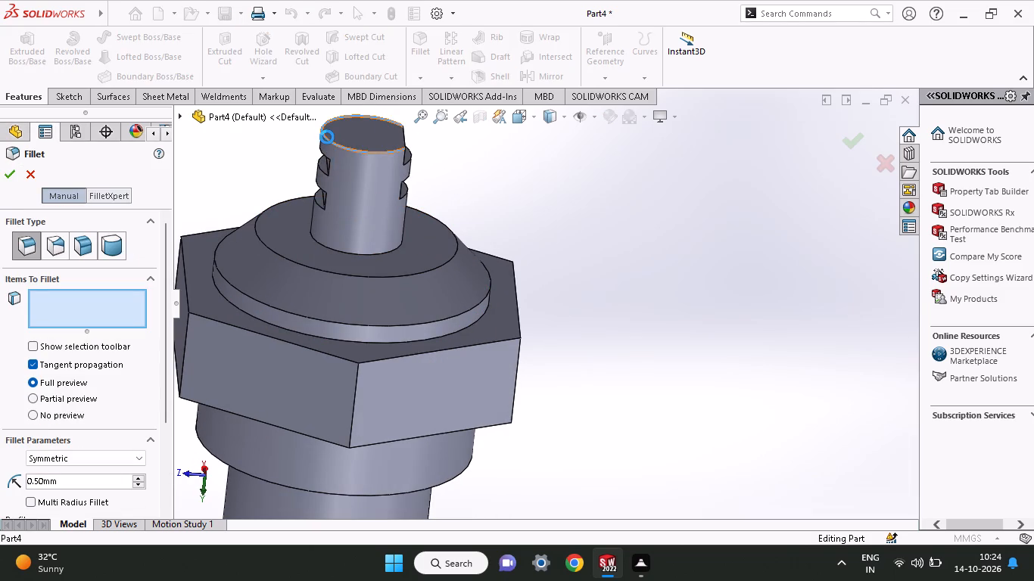
pyautogui.moveTo(252, 198); pyautogui.dragTo(251, 179, button='middle')
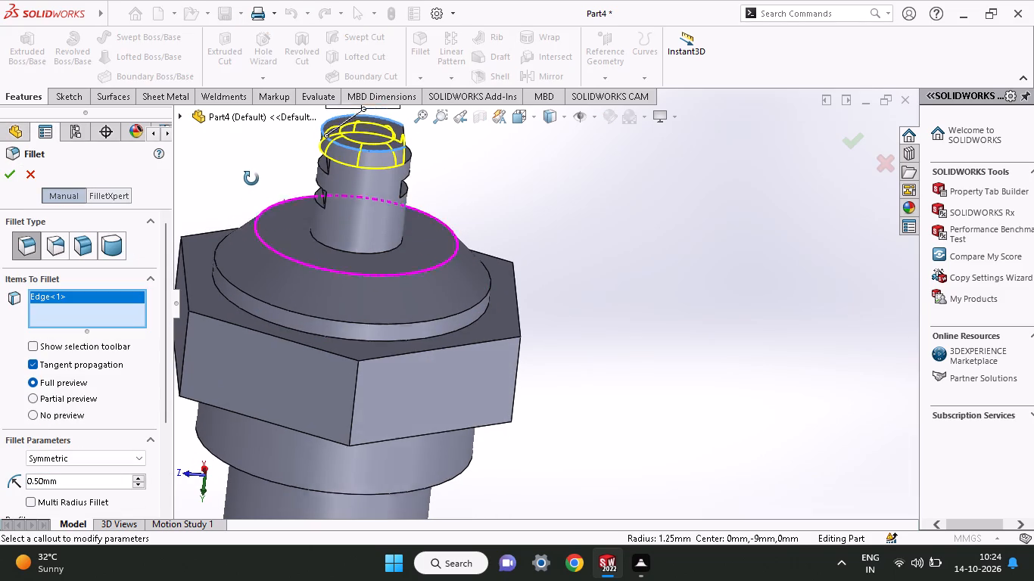
pyautogui.moveTo(251, 179); pyautogui.dragTo(251, 157, button='middle')
pyautogui.moveTo(260, 168); pyautogui.dragTo(226, 302, button='middle')
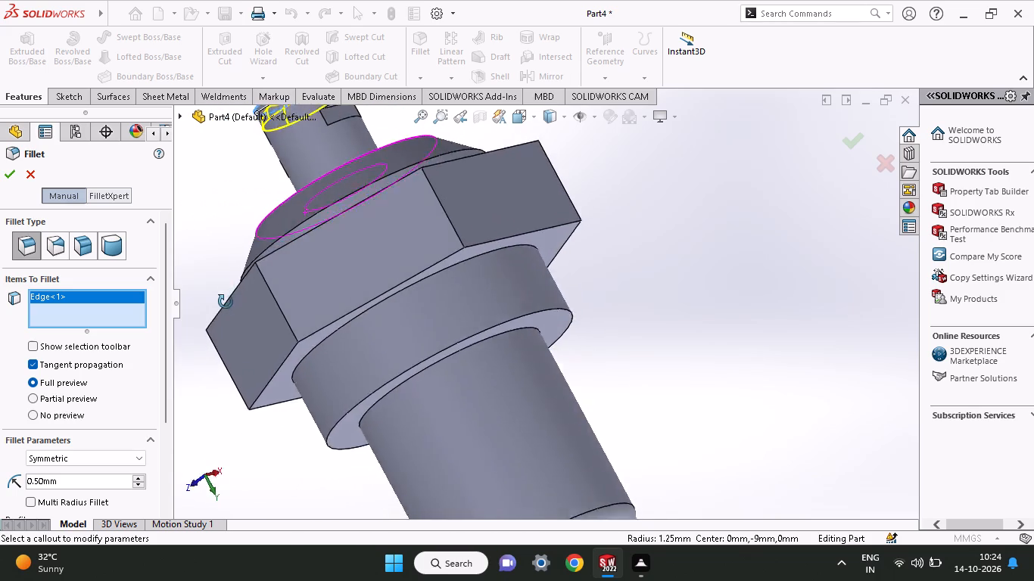
pyautogui.moveTo(226, 302); pyautogui.dragTo(244, 407, button='middle')
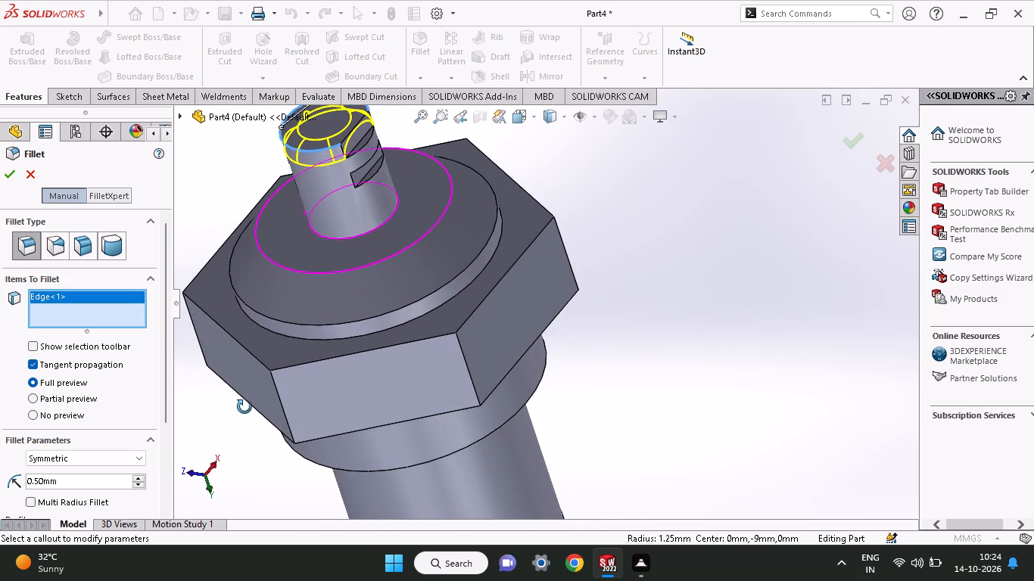
pyautogui.moveTo(244, 407); pyautogui.dragTo(219, 388, button='middle')
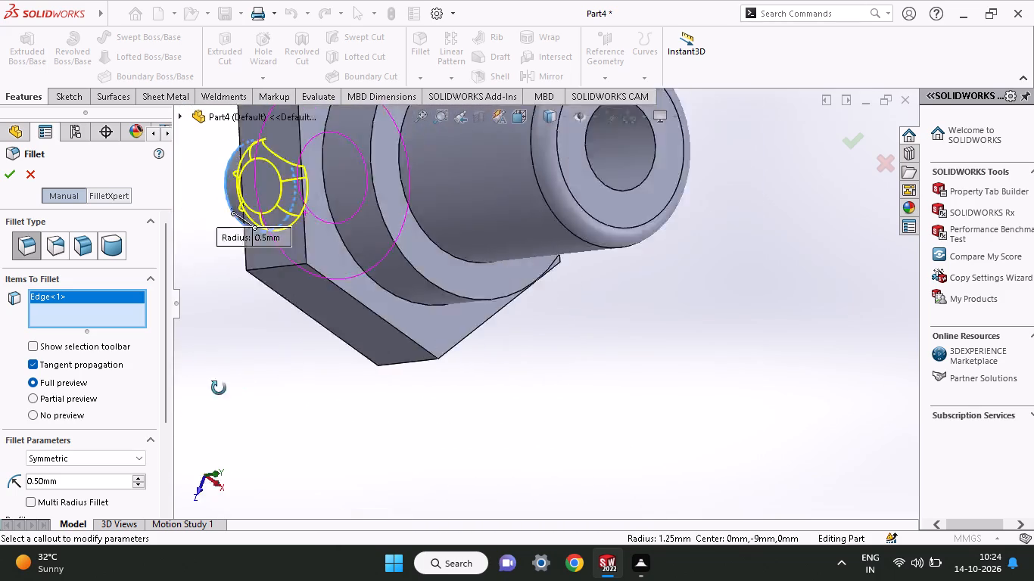
pyautogui.moveTo(219, 388); pyautogui.dragTo(419, 458, button='middle')
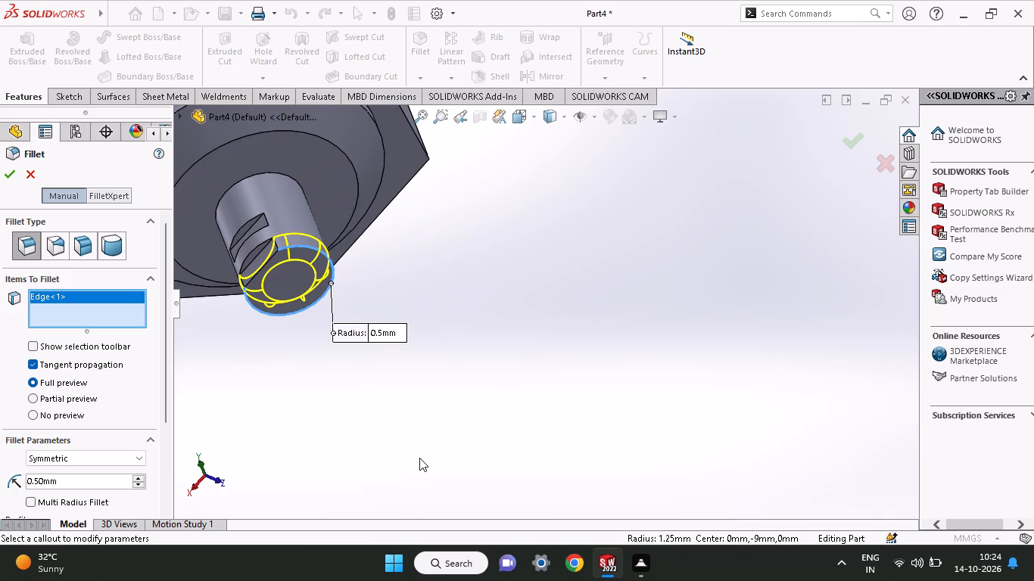
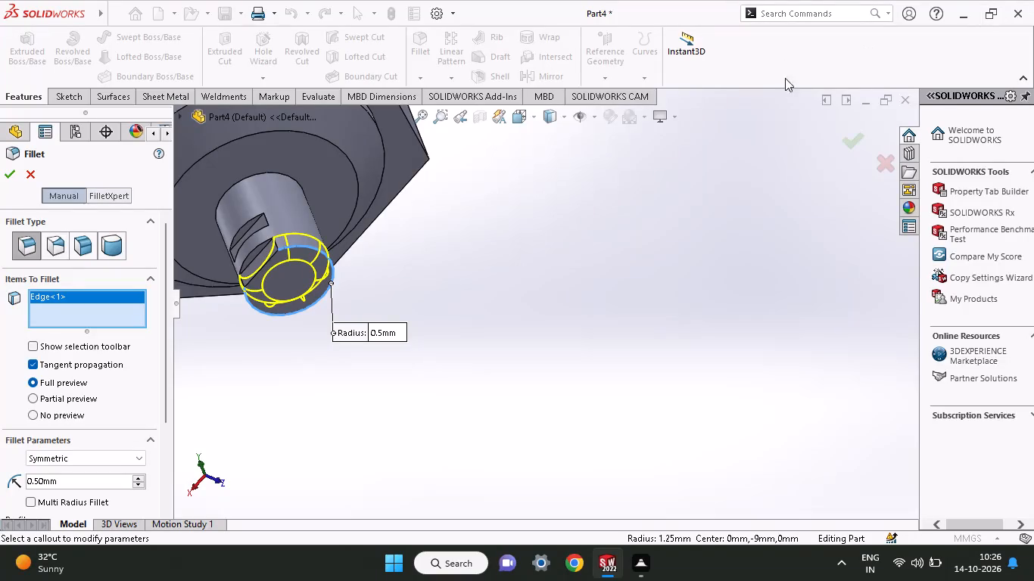
# Apply the 0.5 mm symmetric fillet to the circular edge at the end pin's free end.
pyautogui.click(301, 440)
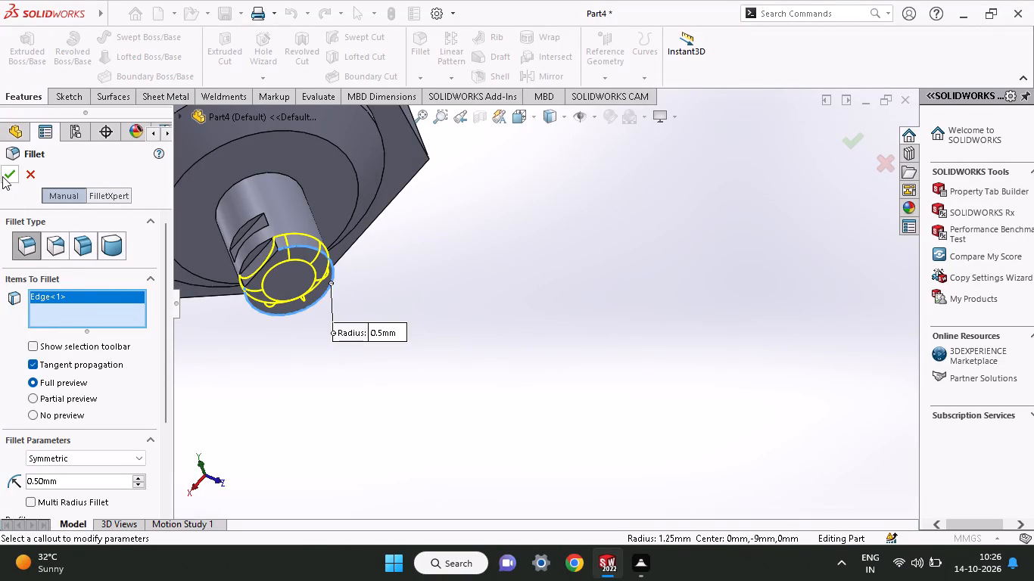
pyautogui.click(2, 176)
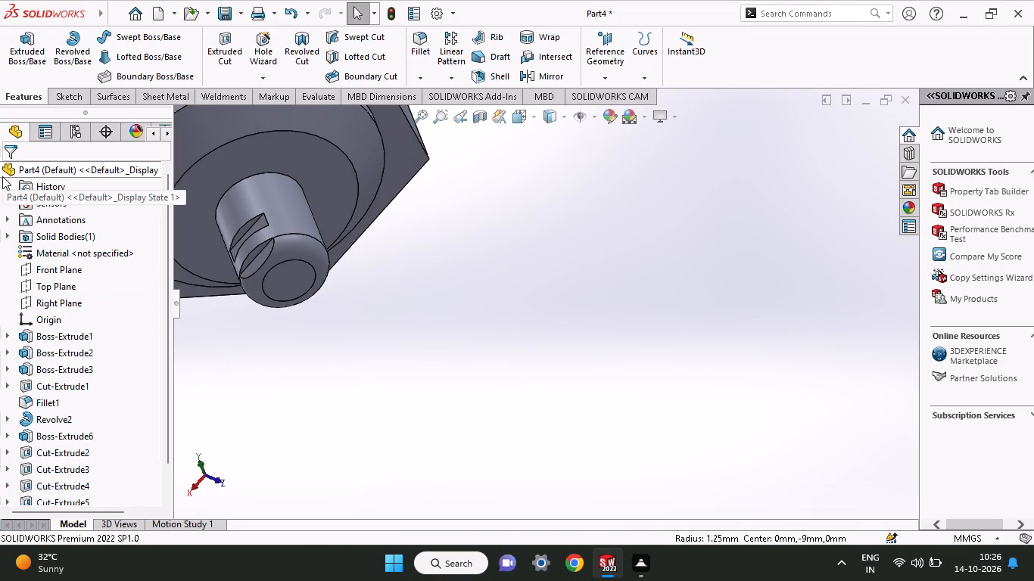
# Examine the end pin's rounded tip and the notches on both of its sides from several angles.
pyautogui.moveTo(298, 359); pyautogui.dragTo(410, 269, button='middle')
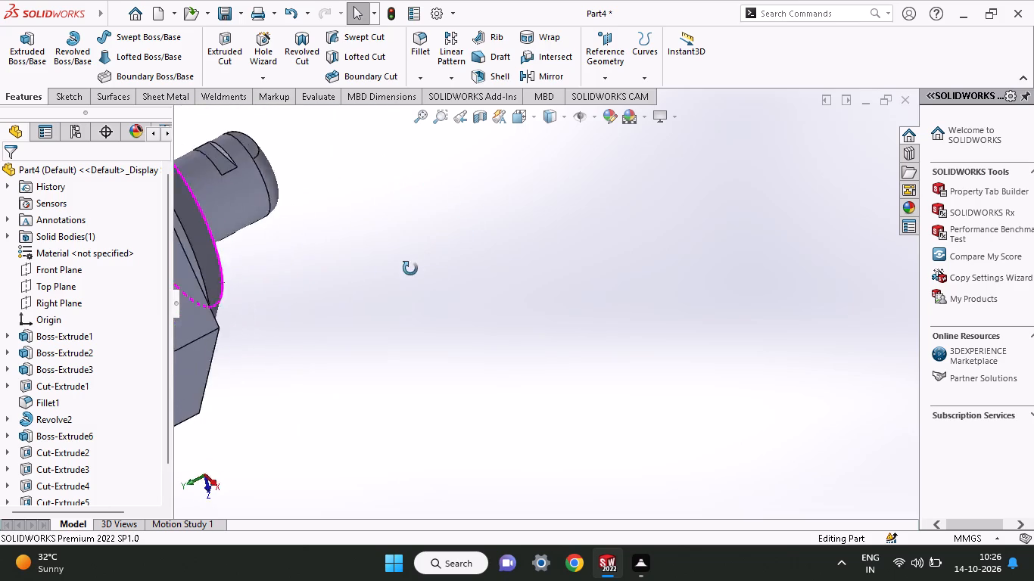
pyautogui.moveTo(410, 269); pyautogui.dragTo(534, 195, button='middle')
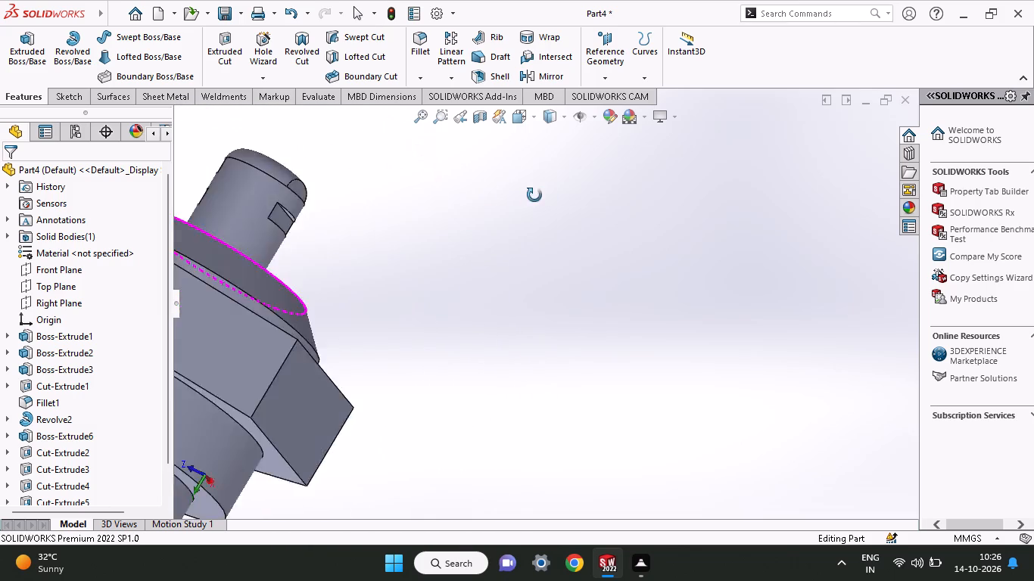
pyautogui.moveTo(534, 195); pyautogui.dragTo(674, 336, button='middle')
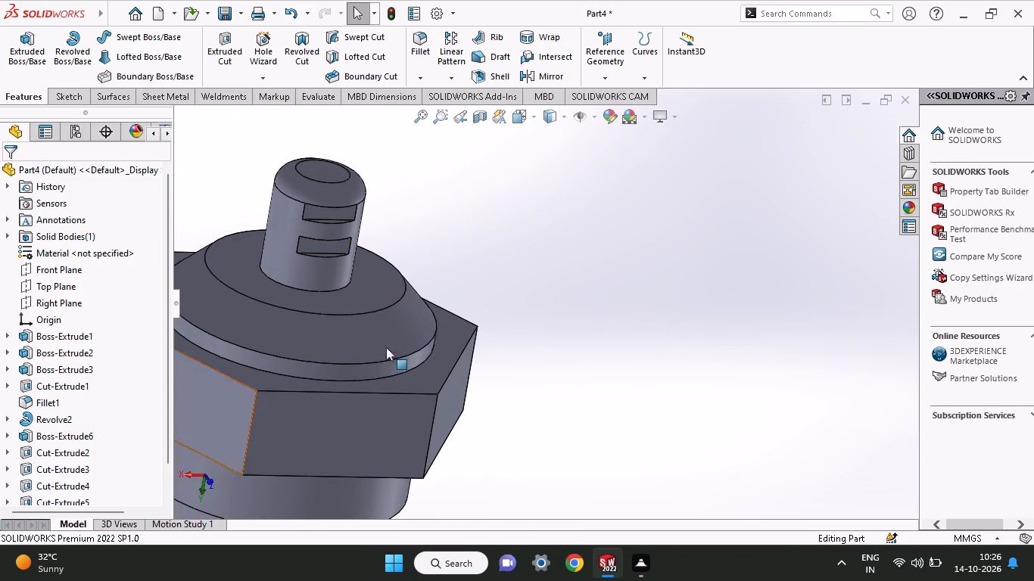
pyautogui.moveTo(234, 215); pyautogui.dragTo(336, 229, button='middle')
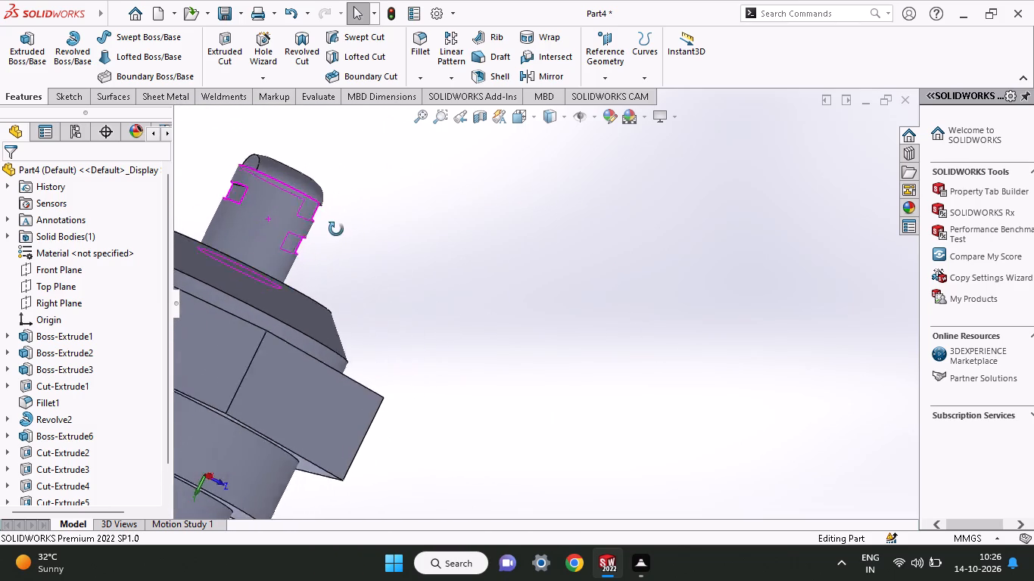
pyautogui.moveTo(336, 229); pyautogui.dragTo(319, 223, button='middle')
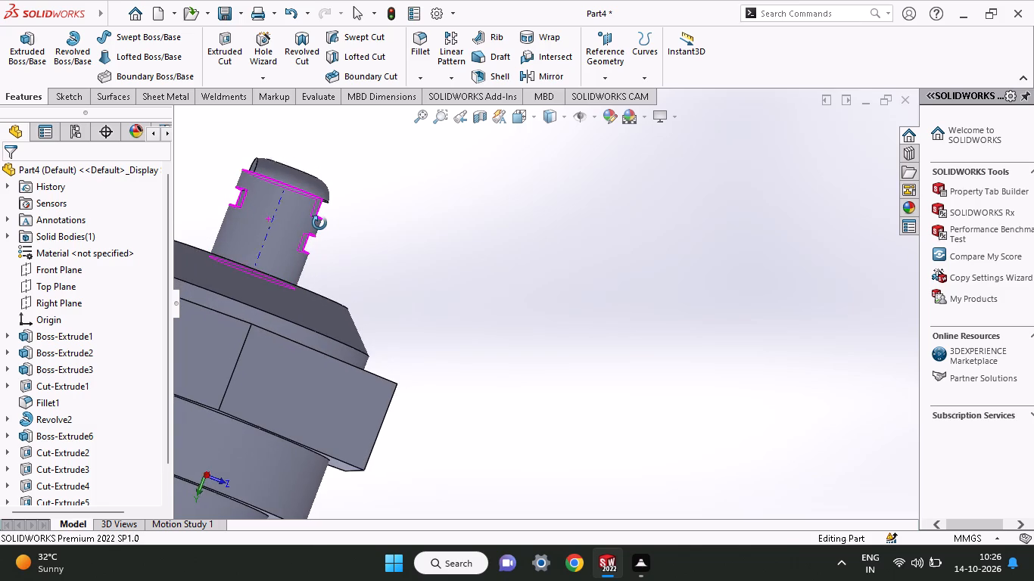
pyautogui.moveTo(319, 223); pyautogui.dragTo(303, 227, button='middle')
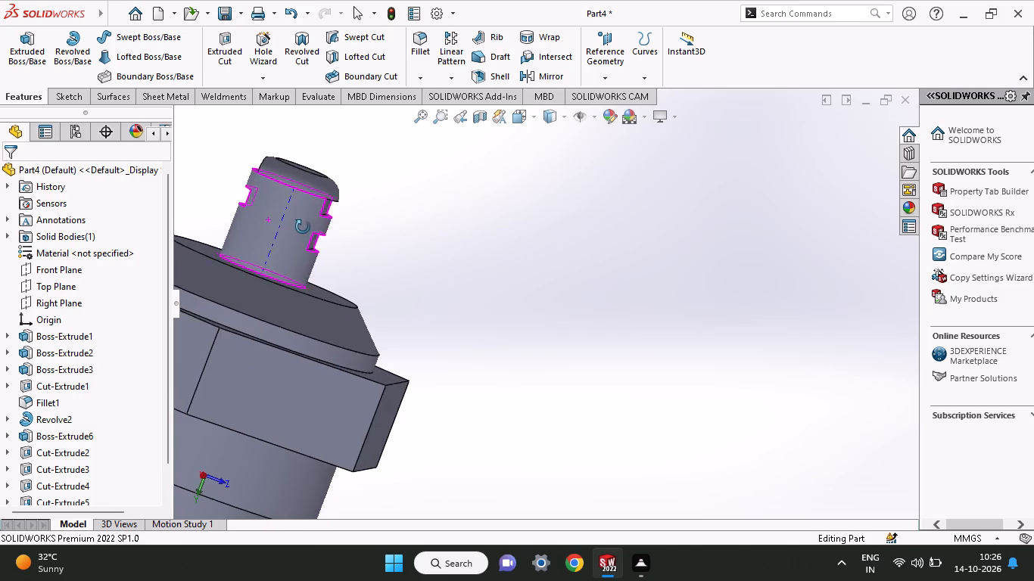
pyautogui.moveTo(303, 227); pyautogui.dragTo(301, 227, button='middle')
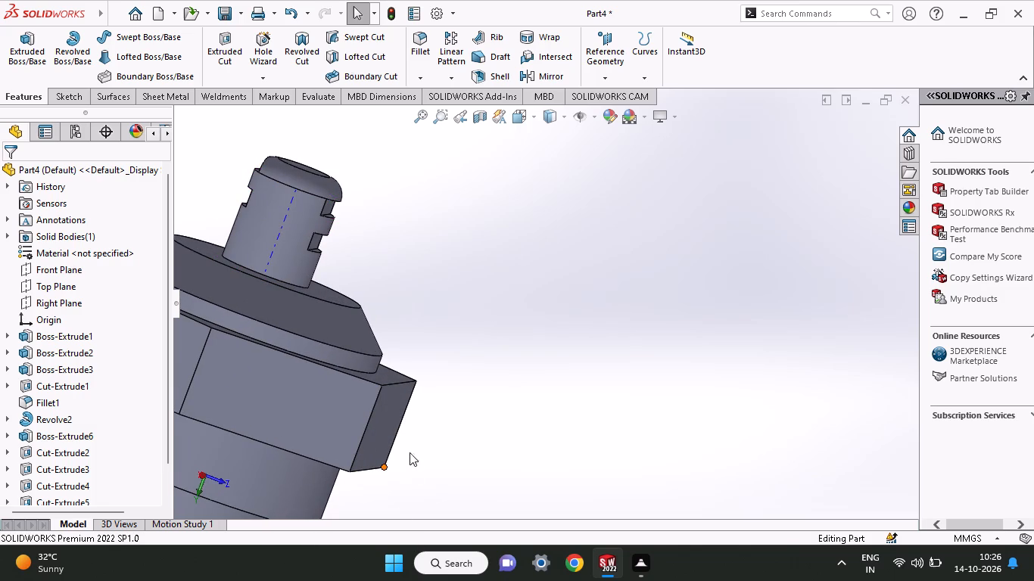
pyautogui.moveTo(411, 400); pyautogui.dragTo(501, 398, button='middle')
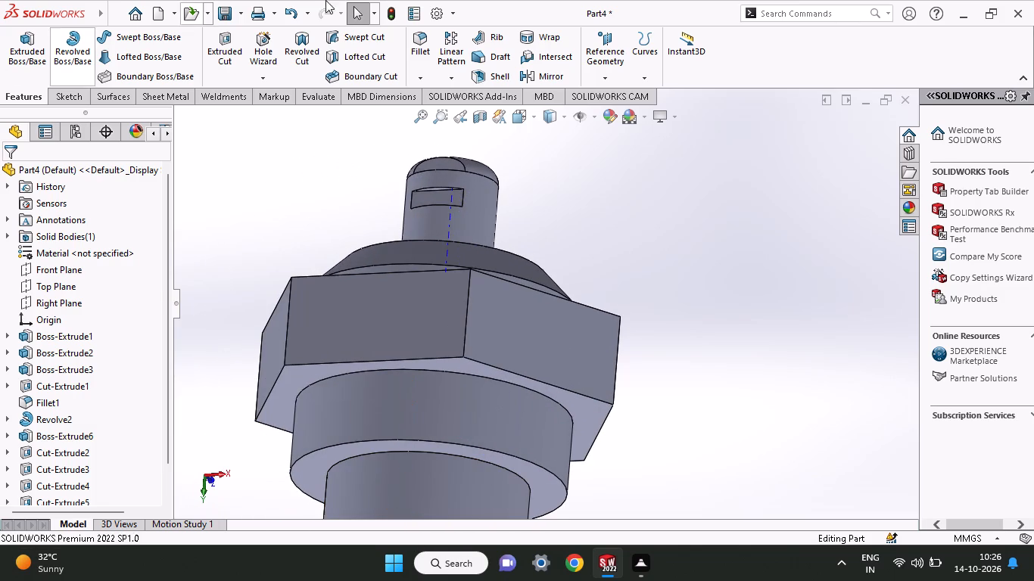
pyautogui.moveTo(690, 263); pyautogui.dragTo(643, 291, button='middle')
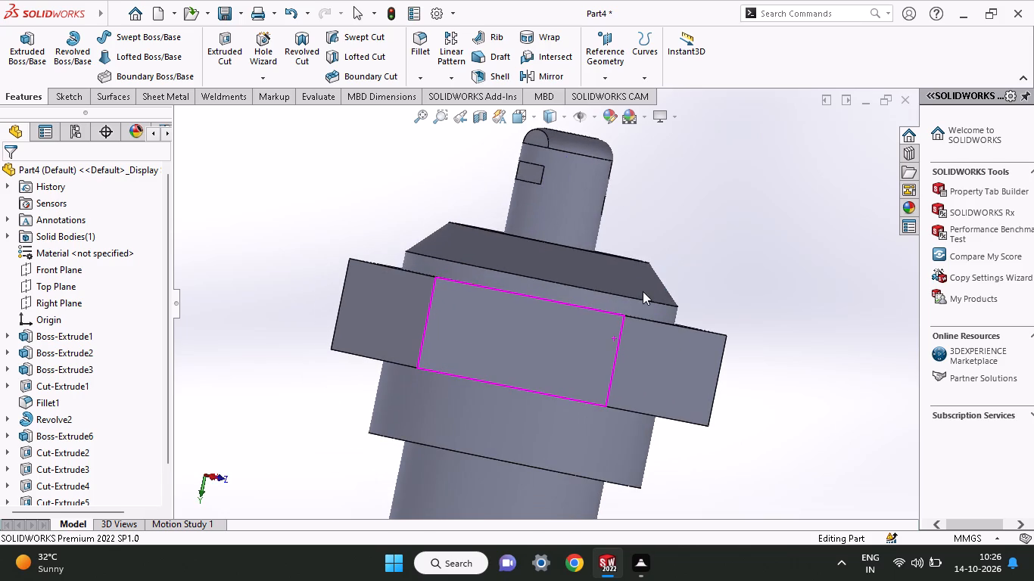
pyautogui.moveTo(666, 231); pyautogui.dragTo(631, 224, button='middle')
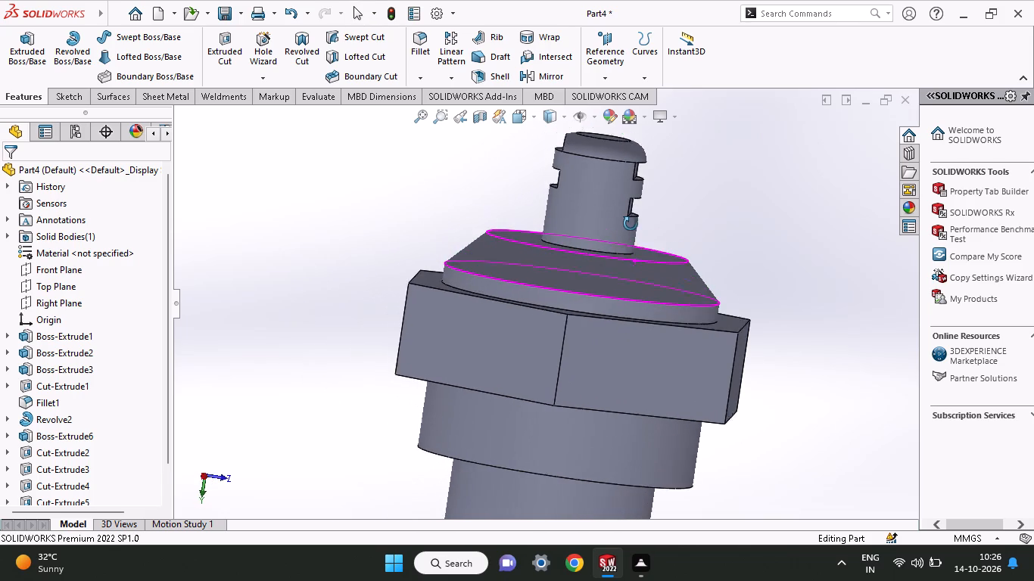
pyautogui.moveTo(631, 224); pyautogui.dragTo(636, 214, button='middle')
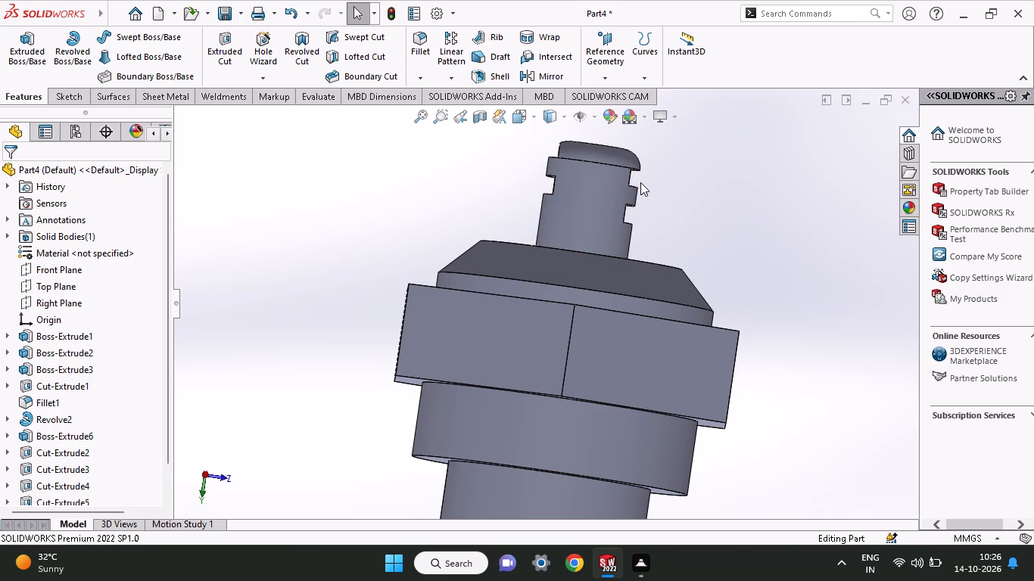
# Examine how the pin's rounded end meets the nearby notches, and check the chamfered collar below from all around.
pyautogui.moveTo(640, 182); pyautogui.dragTo(677, 196, button='middle')
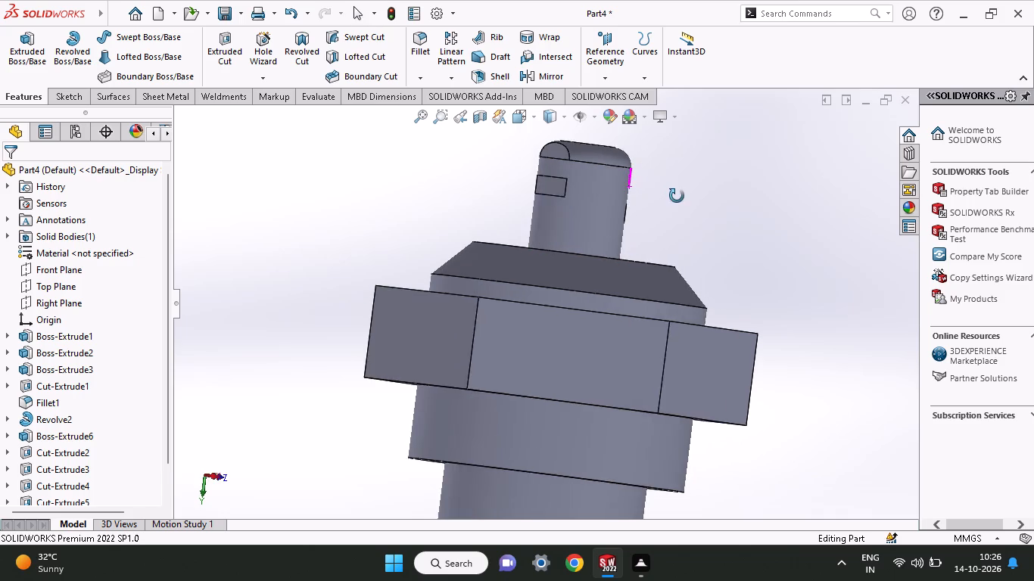
pyautogui.moveTo(677, 196); pyautogui.dragTo(739, 179, button='middle')
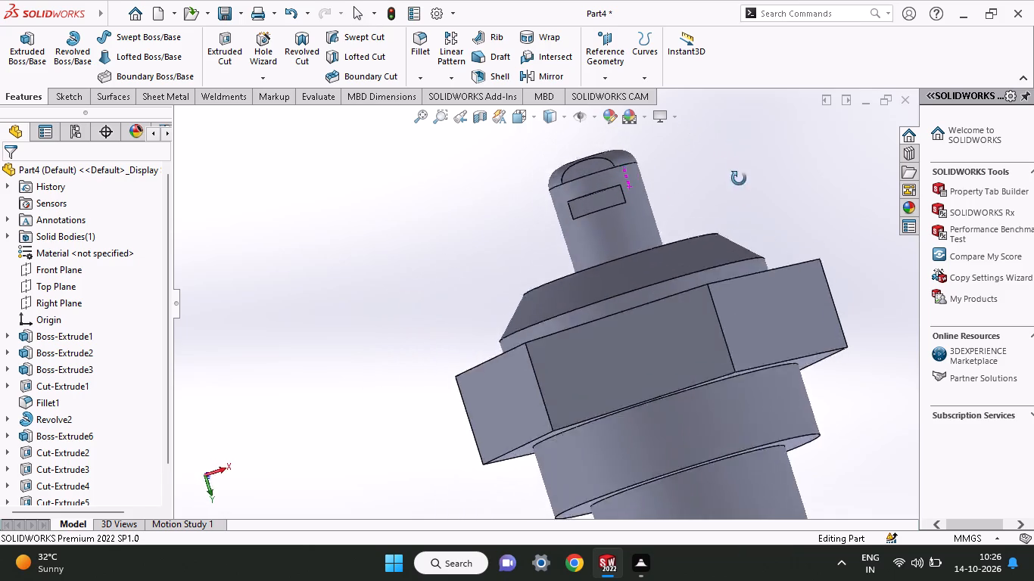
pyautogui.moveTo(739, 179); pyautogui.dragTo(769, 213, button='middle')
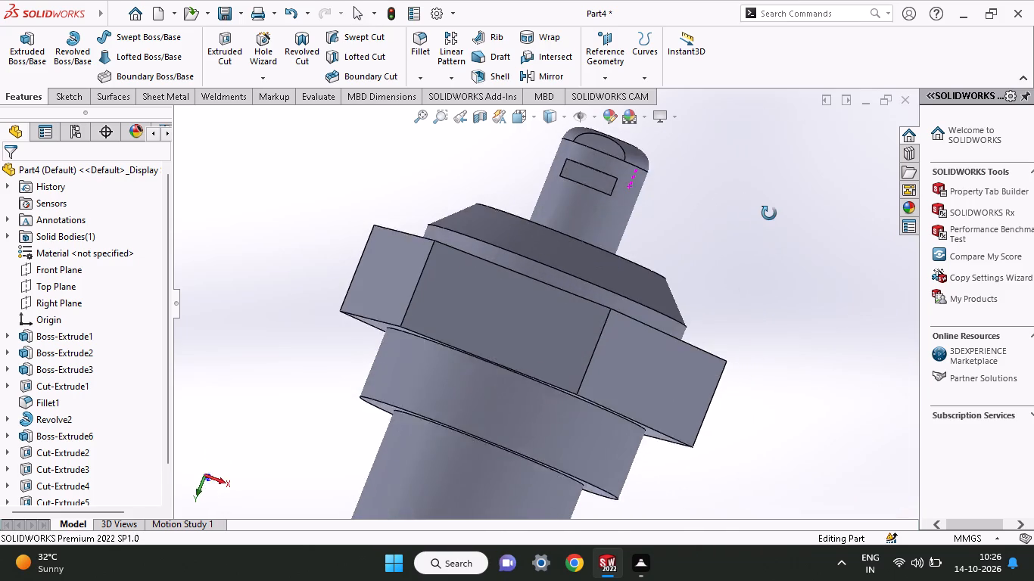
pyautogui.moveTo(769, 213); pyautogui.dragTo(686, 135, button='middle')
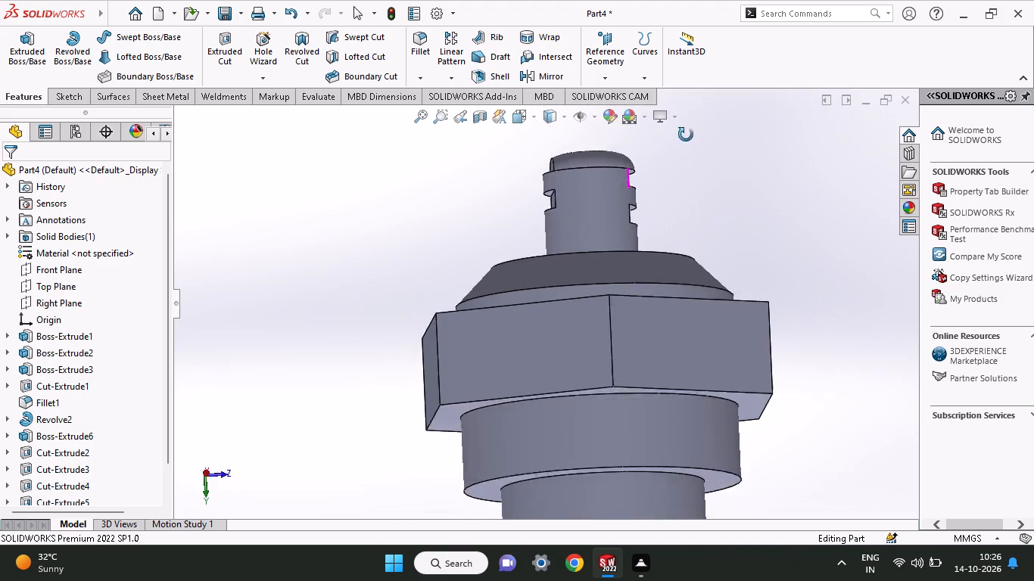
pyautogui.moveTo(686, 135); pyautogui.dragTo(689, 190, button='middle')
pyautogui.moveTo(689, 190); pyautogui.dragTo(637, 245, button='middle')
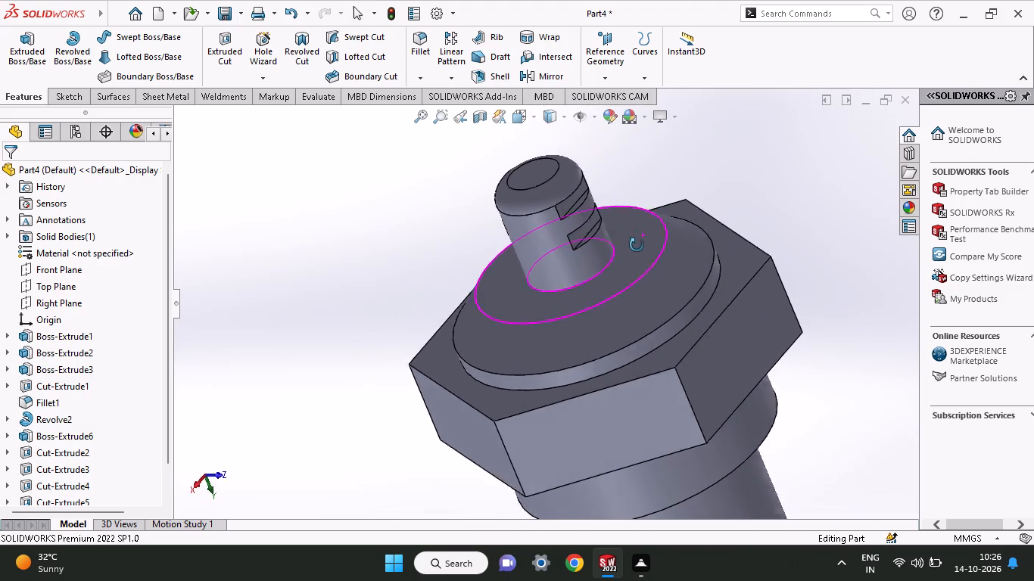
pyautogui.moveTo(637, 245); pyautogui.dragTo(630, 252, button='middle')
pyautogui.moveTo(749, 207); pyautogui.dragTo(811, 154, button='middle')
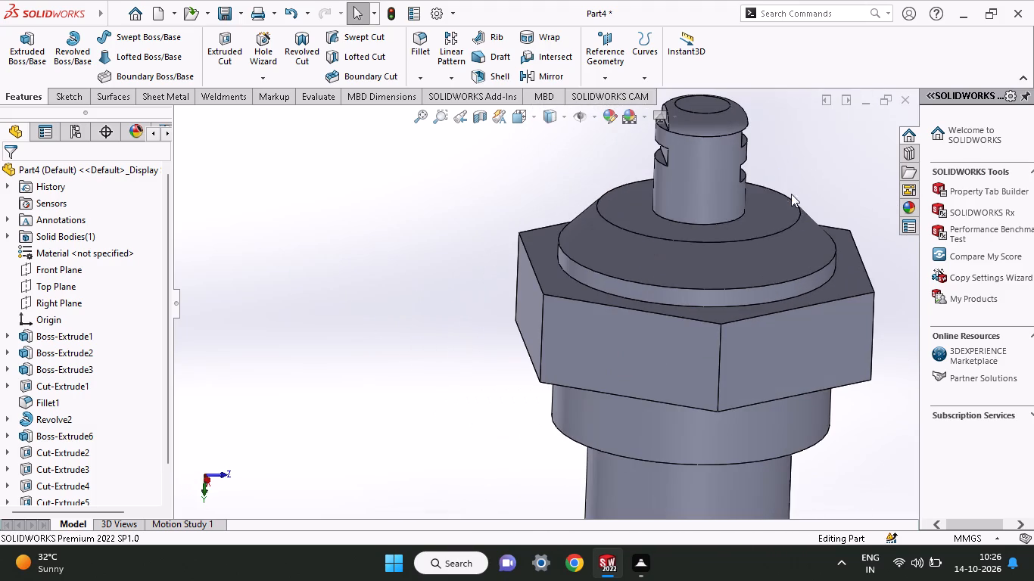
pyautogui.moveTo(774, 214); pyautogui.dragTo(753, 141, button='middle')
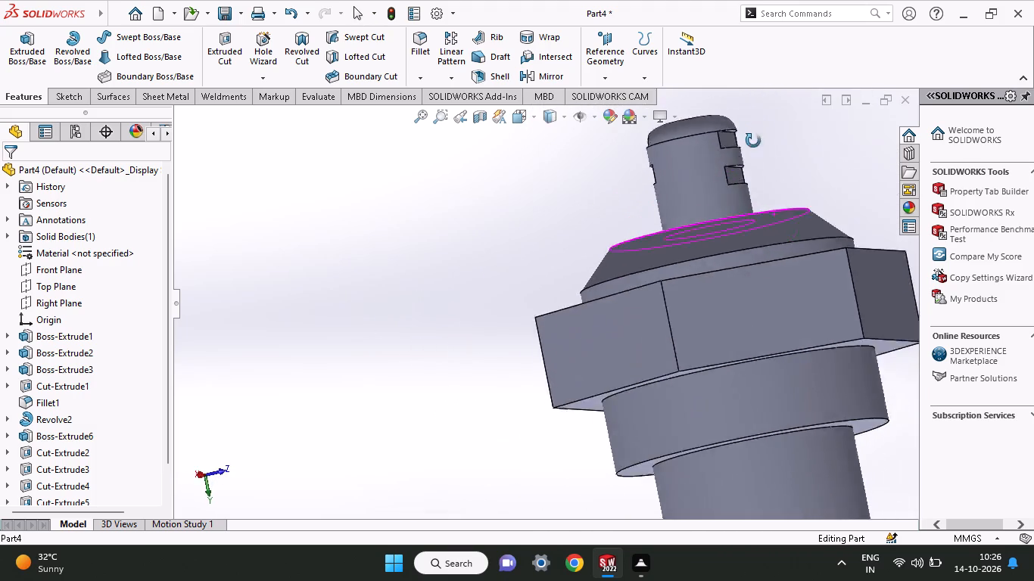
pyautogui.moveTo(753, 141); pyautogui.dragTo(836, 193, button='middle')
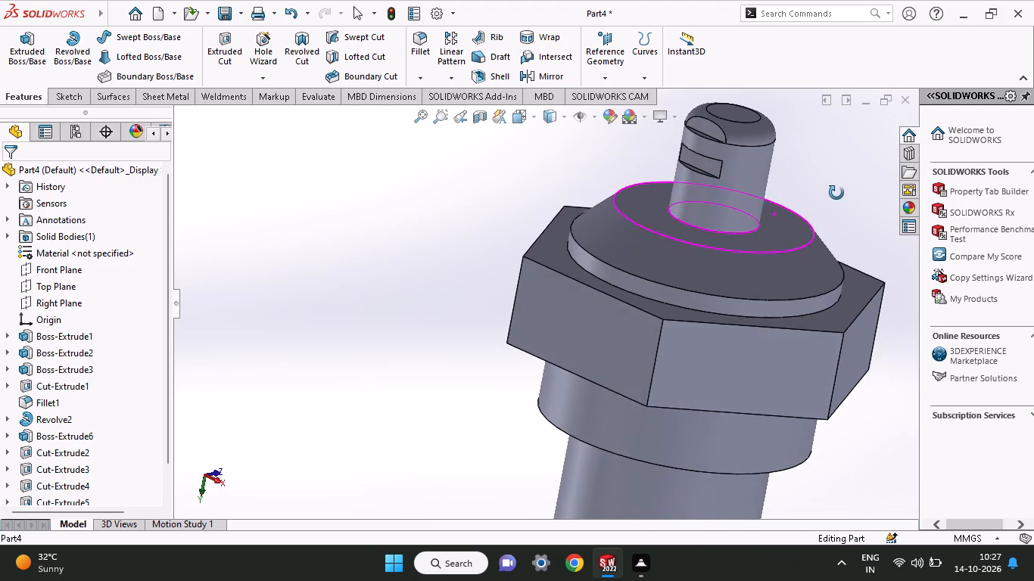
pyautogui.moveTo(836, 193); pyautogui.dragTo(834, 182, button='middle')
pyautogui.moveTo(834, 182); pyautogui.dragTo(783, 160, button='middle')
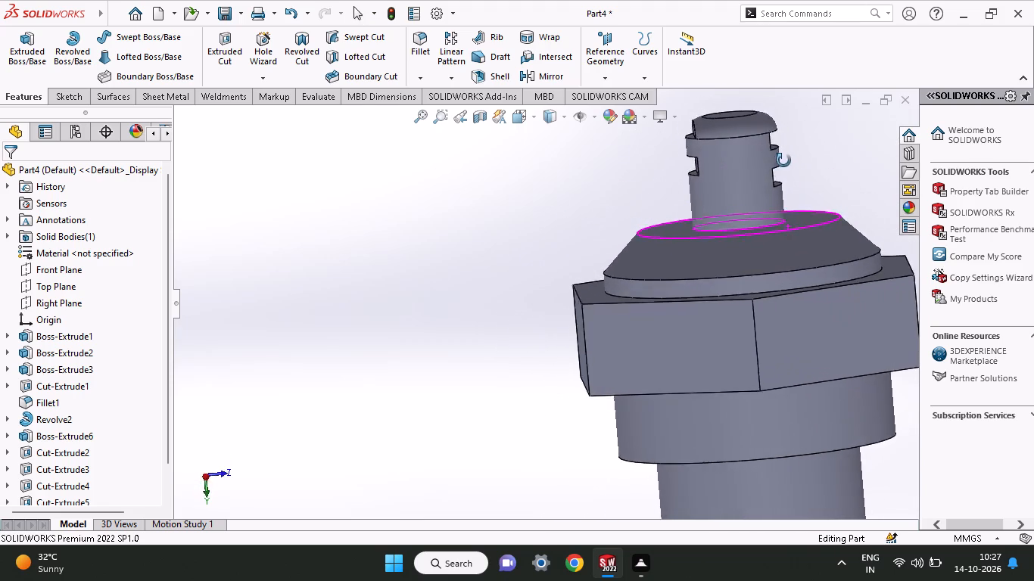
pyautogui.moveTo(783, 160); pyautogui.dragTo(777, 153, button='middle')
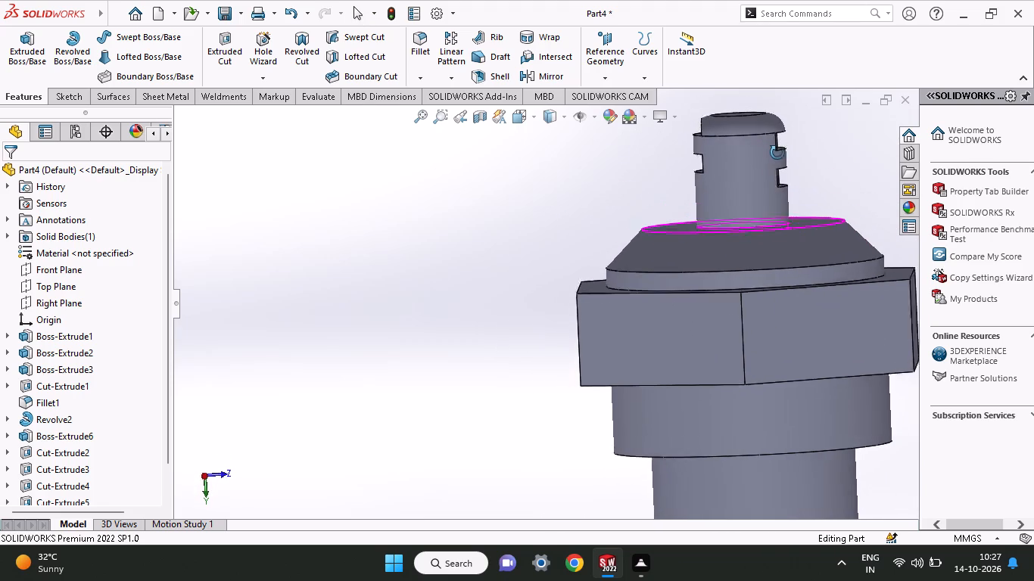
pyautogui.moveTo(777, 153); pyautogui.dragTo(777, 152, button='middle')
pyautogui.moveTo(821, 186); pyautogui.dragTo(804, 241, button='middle')
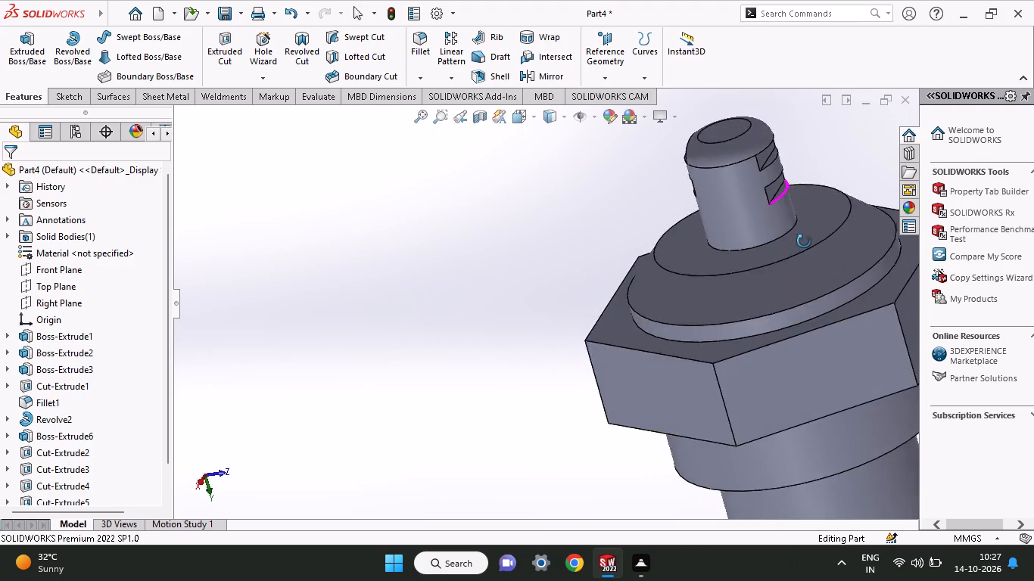
pyautogui.moveTo(804, 241); pyautogui.dragTo(782, 274, button='middle')
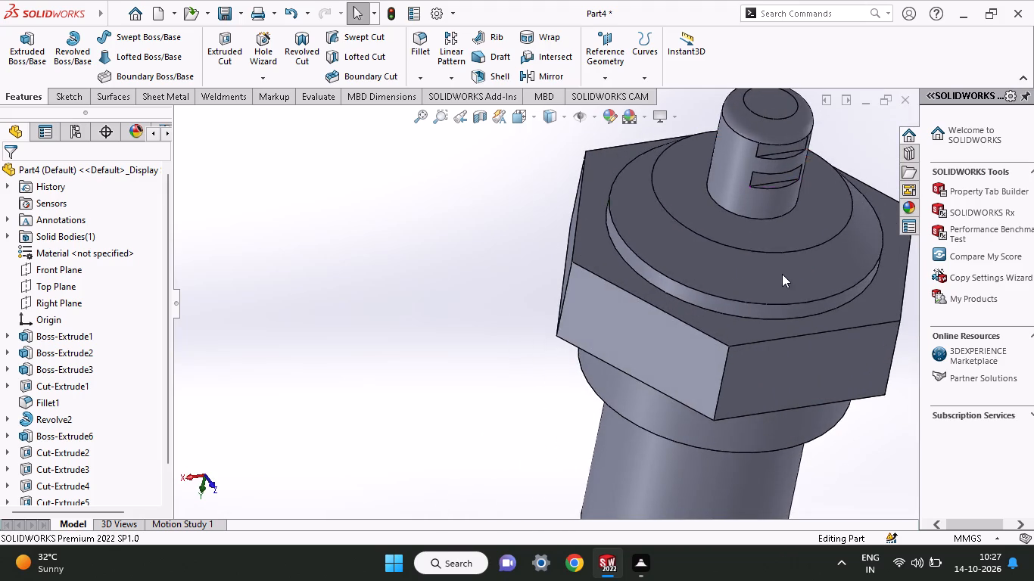
# Examine the whole part from below, end-on and the side, including the shank, hex body, collar and notched pin.
pyautogui.moveTo(394, 274); pyautogui.dragTo(442, 184, button='middle')
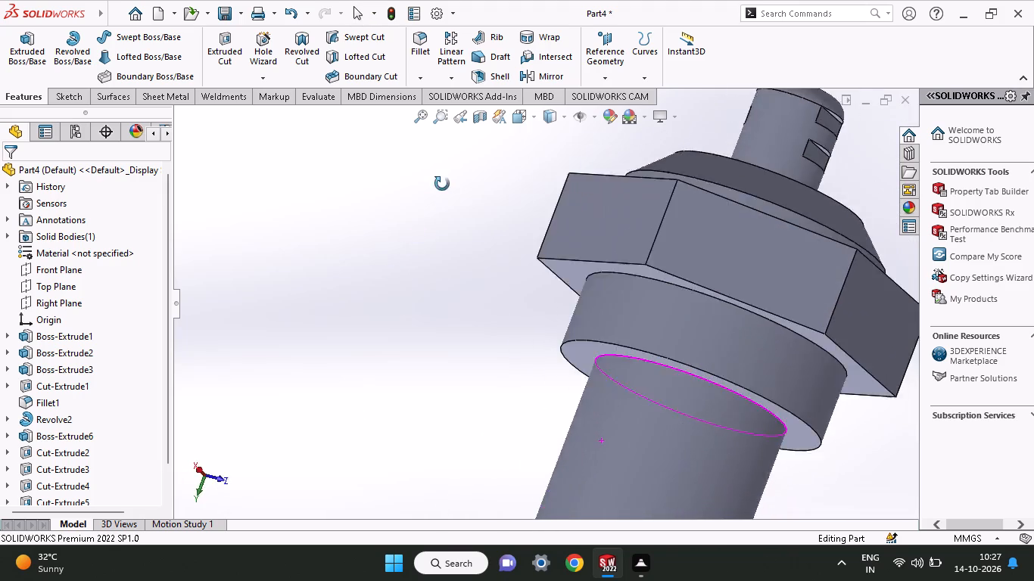
pyautogui.moveTo(442, 184); pyautogui.dragTo(617, 401, button='middle')
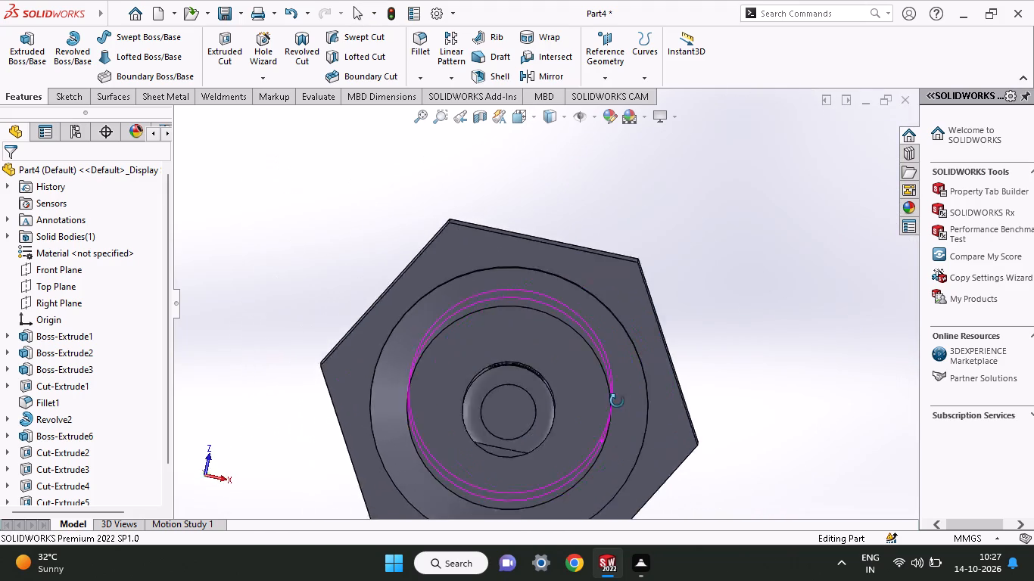
pyautogui.moveTo(617, 401); pyautogui.dragTo(558, 339, button='middle')
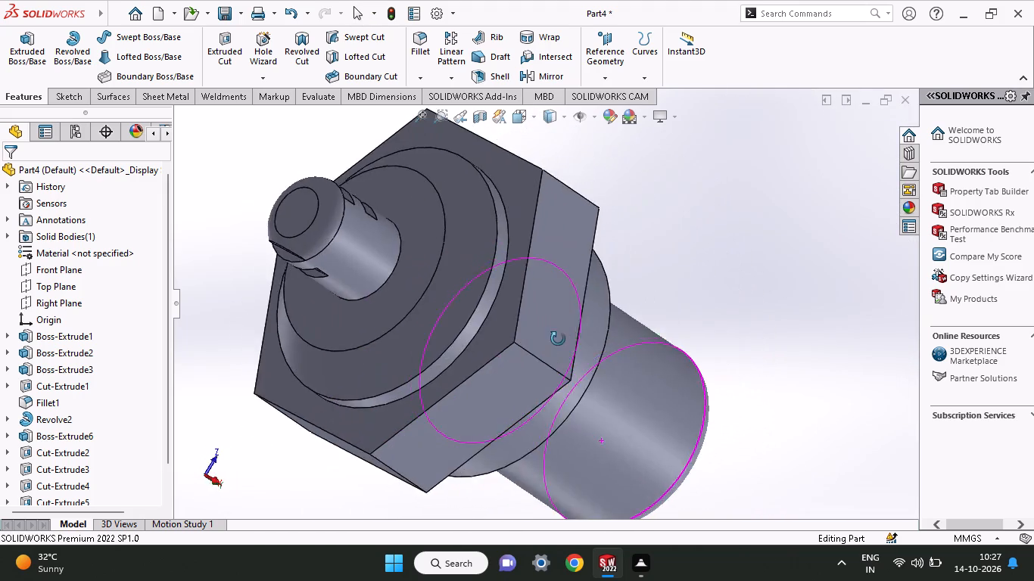
pyautogui.moveTo(558, 339); pyautogui.dragTo(650, 266, button='middle')
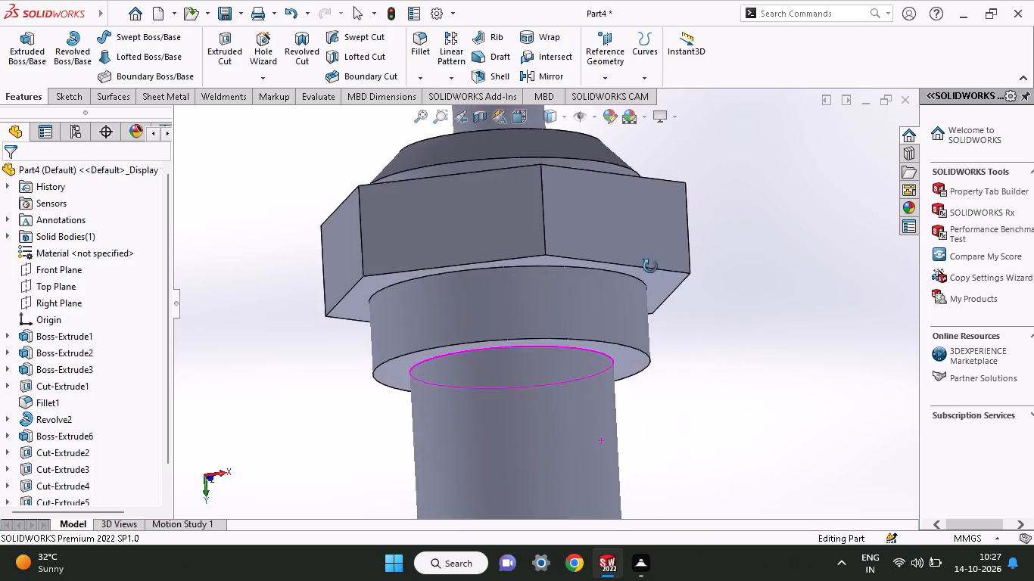
pyautogui.moveTo(650, 266); pyautogui.dragTo(702, 186, button='middle')
pyautogui.moveTo(690, 188); pyautogui.dragTo(709, 362, button='middle')
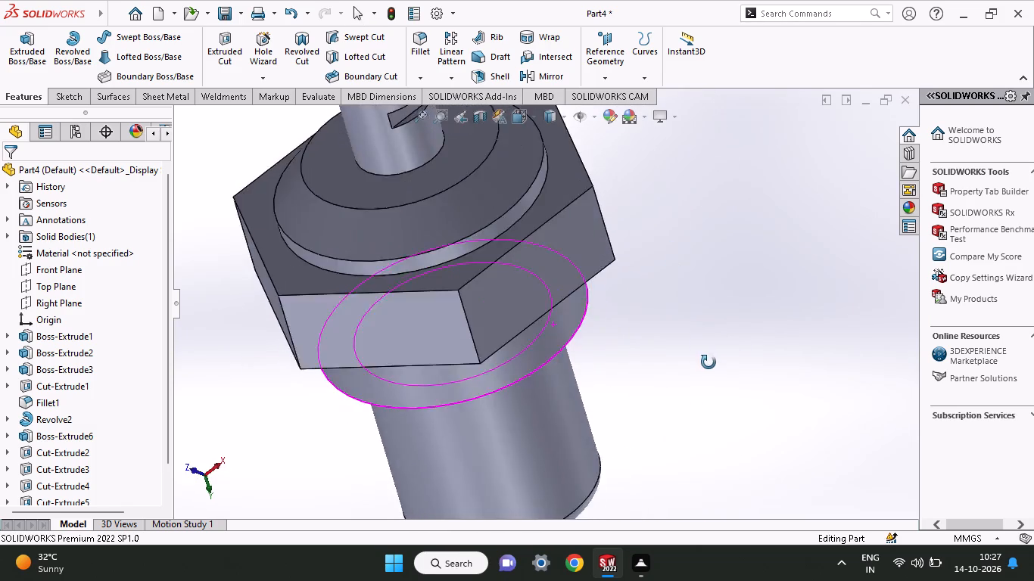
pyautogui.moveTo(709, 362); pyautogui.dragTo(754, 486, button='middle')
pyautogui.moveTo(710, 318); pyautogui.dragTo(707, 310, button='middle')
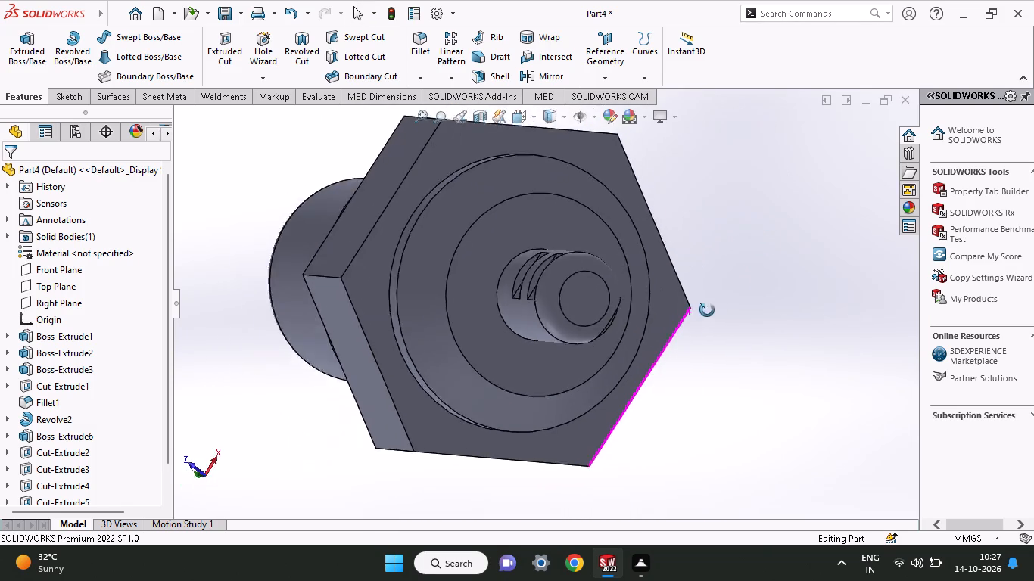
pyautogui.moveTo(707, 310); pyautogui.dragTo(646, 151, button='middle')
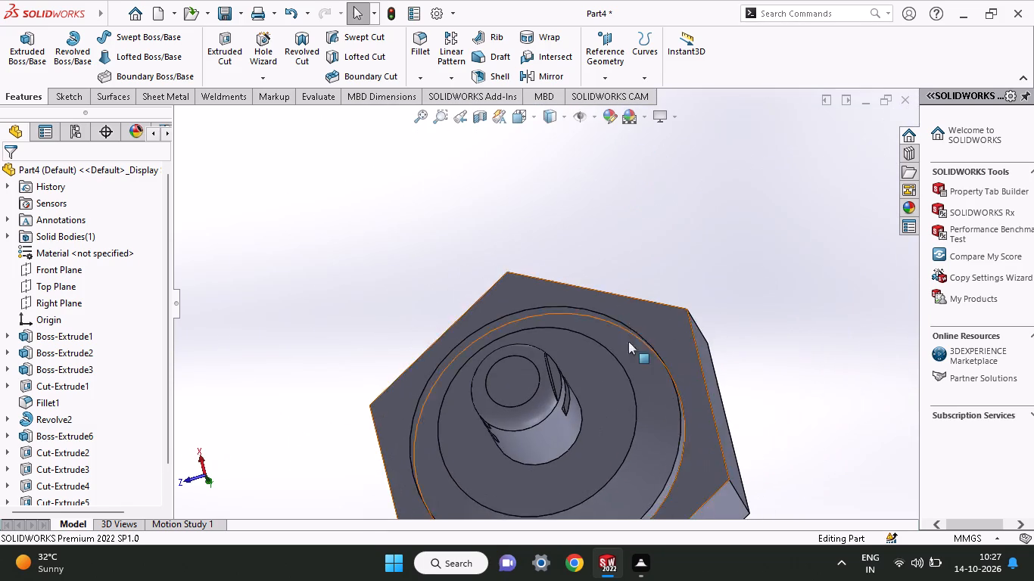
pyautogui.moveTo(746, 415); pyautogui.dragTo(733, 228, button='middle')
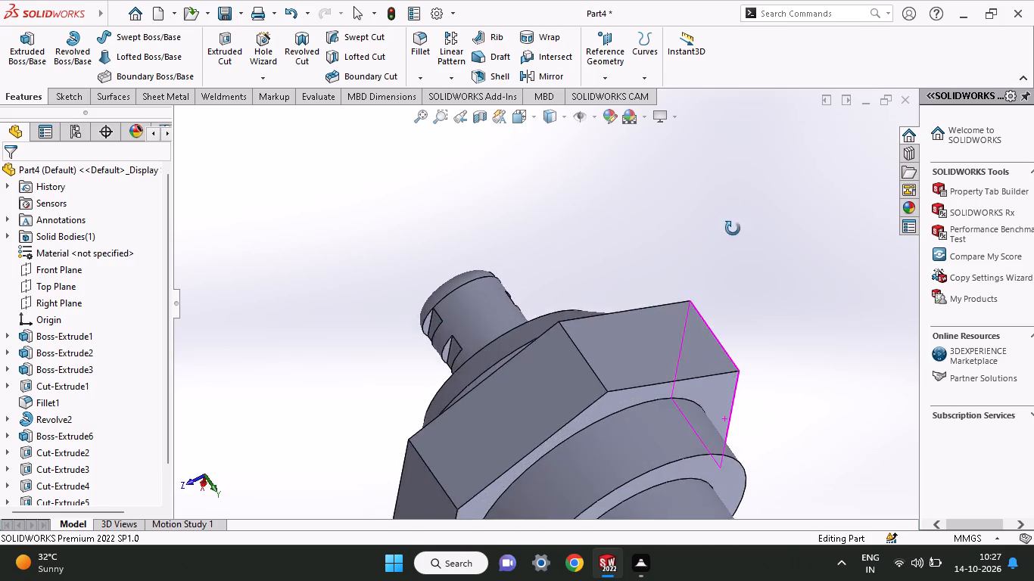
pyautogui.moveTo(733, 228); pyautogui.dragTo(714, 259, button='middle')
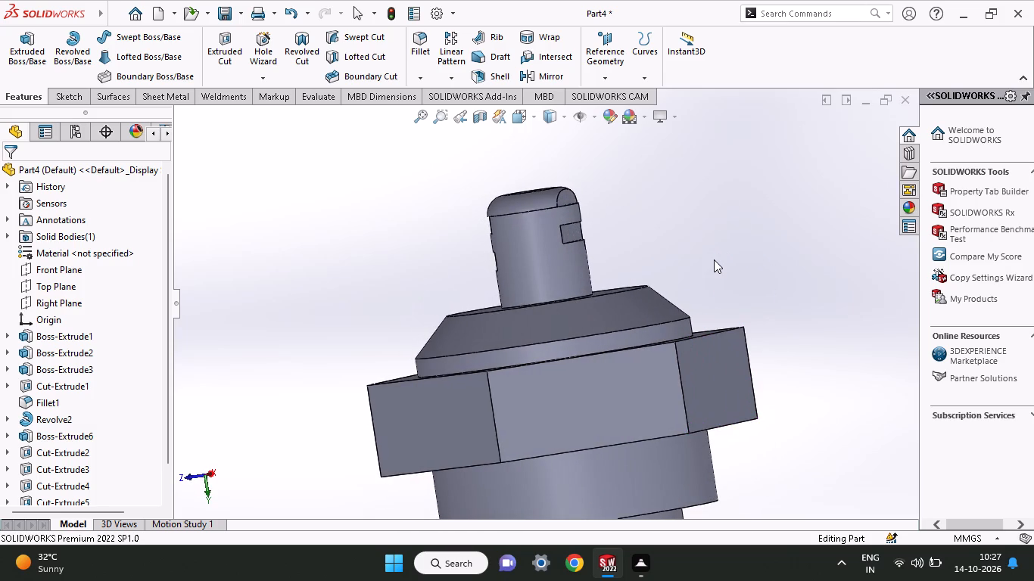
pyautogui.moveTo(714, 259); pyautogui.dragTo(745, 239, button='middle')
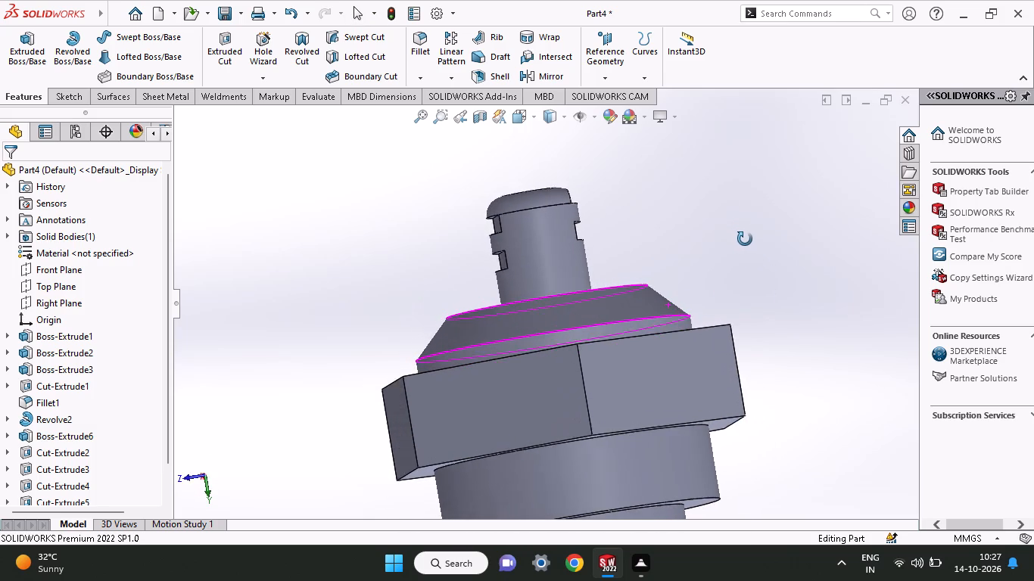
# Examine the chamfered collar, the hex body and the notched pin above them from the side and obliquely.
pyautogui.moveTo(745, 239); pyautogui.dragTo(681, 247, button='middle')
pyautogui.moveTo(658, 250); pyautogui.dragTo(686, 259, button='middle')
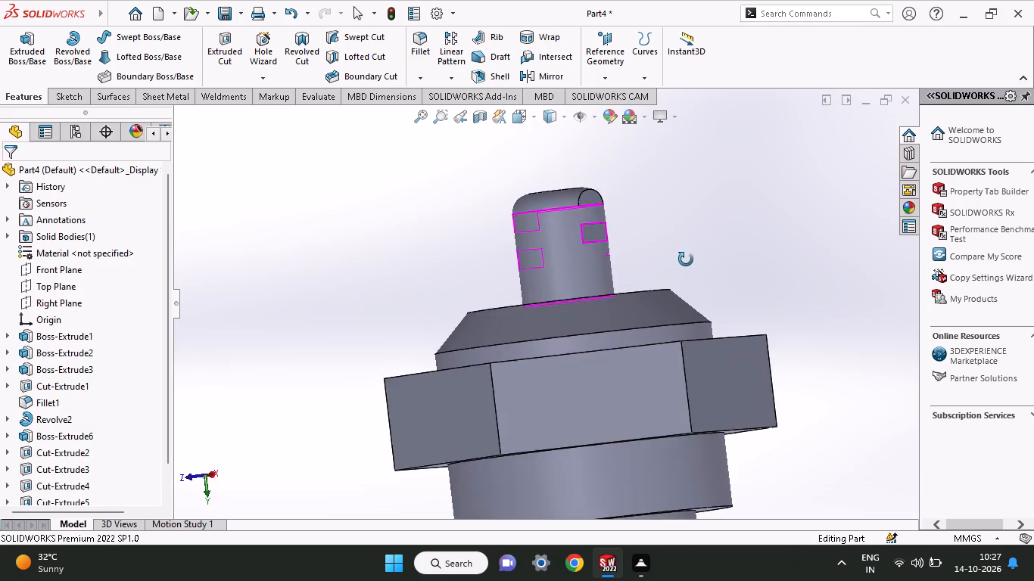
pyautogui.moveTo(686, 259); pyautogui.dragTo(722, 263, button='middle')
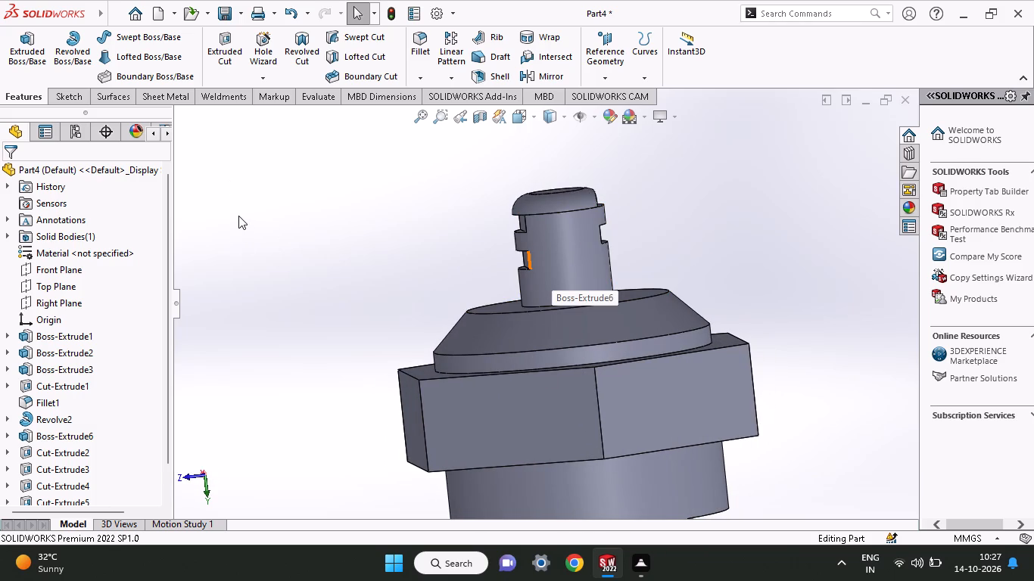
pyautogui.moveTo(357, 197); pyautogui.dragTo(363, 269, button='middle')
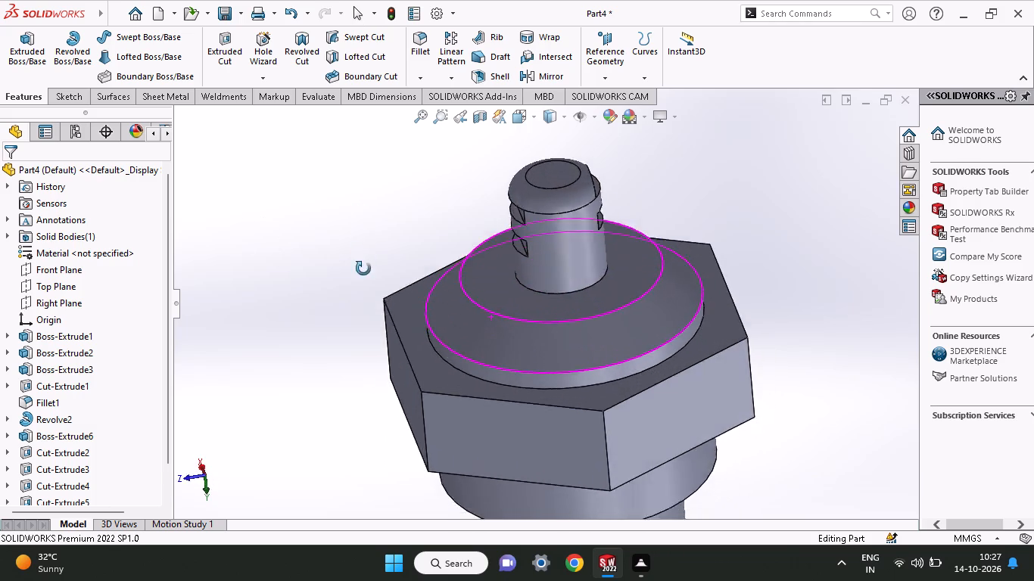
pyautogui.moveTo(363, 269); pyautogui.dragTo(372, 417, button='middle')
pyautogui.scroll(-1, 347, 359)
pyautogui.moveTo(347, 356); pyautogui.dragTo(329, 162, button='middle')
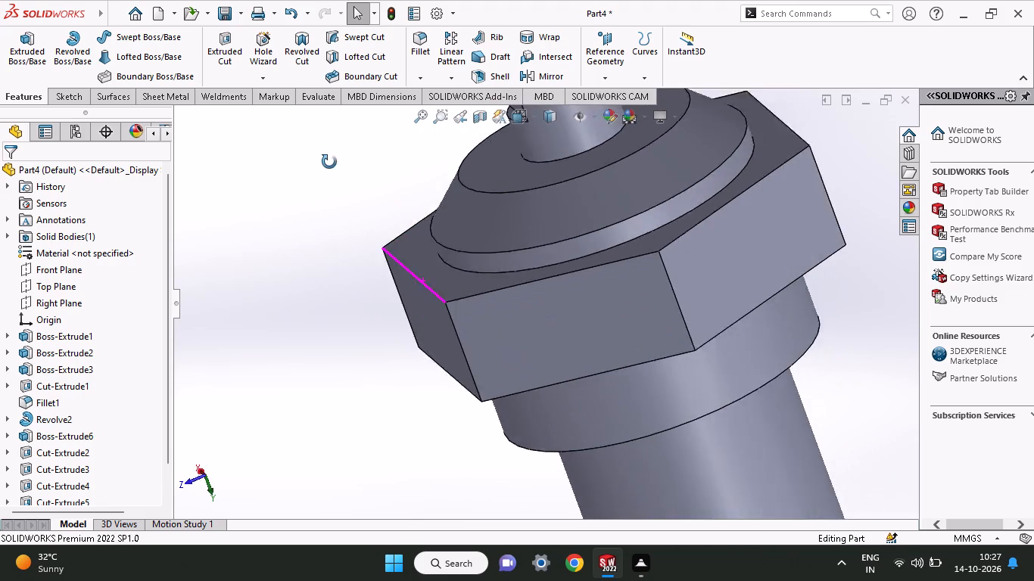
pyautogui.moveTo(329, 162); pyautogui.dragTo(335, 144, button='middle')
pyautogui.scroll(1, 335, 144)
pyautogui.moveTo(404, 172); pyautogui.dragTo(405, 172, button='middle')
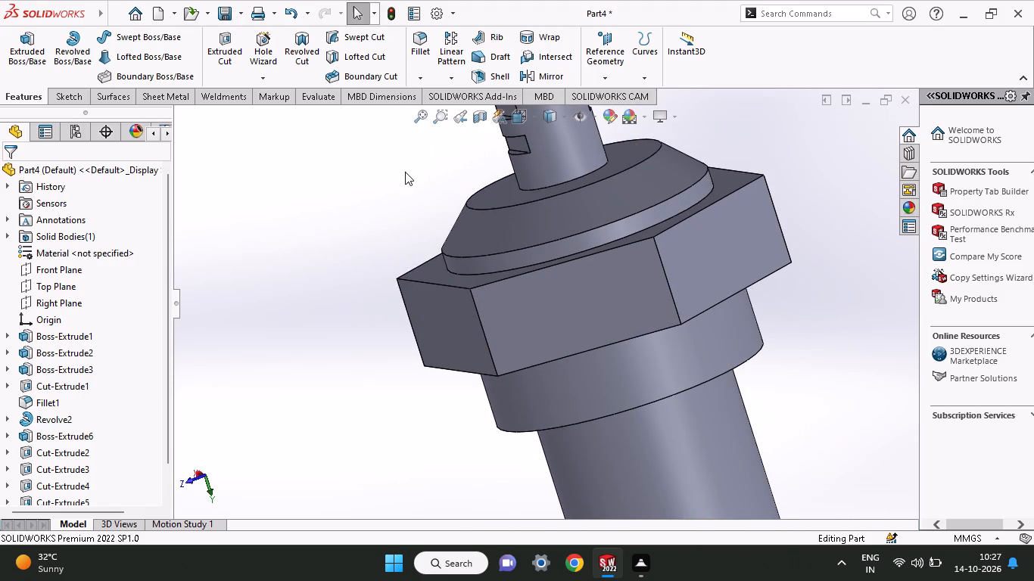
pyautogui.moveTo(405, 172); pyautogui.dragTo(769, 392, button='middle')
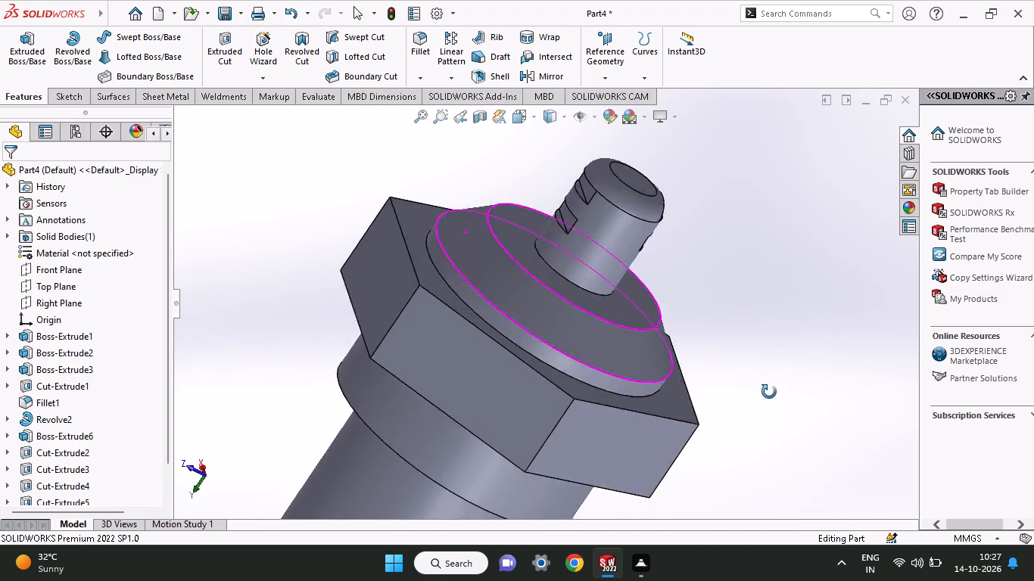
pyautogui.moveTo(769, 392); pyautogui.dragTo(319, 385, button='middle')
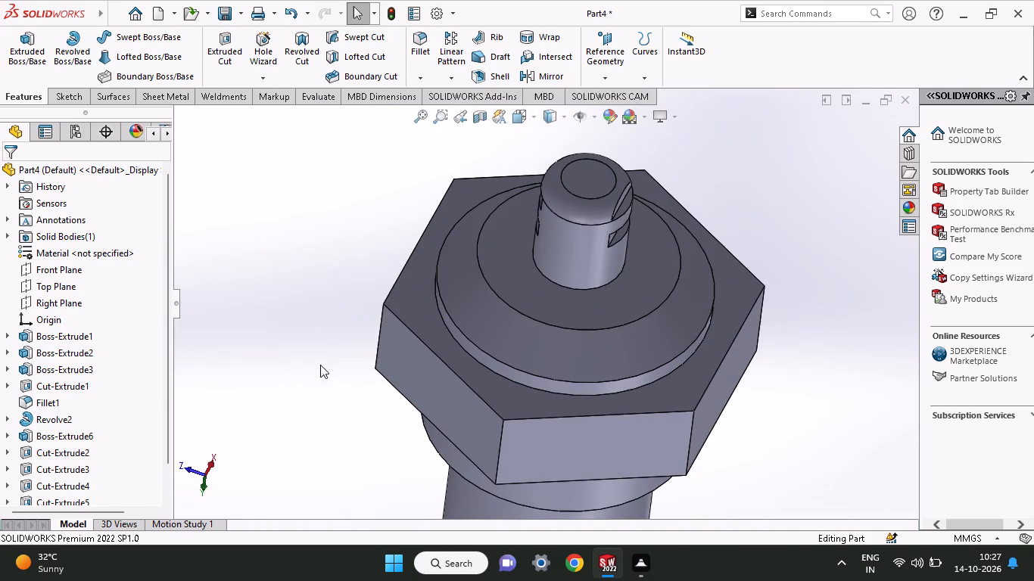
pyautogui.moveTo(334, 253); pyautogui.dragTo(355, 246, button='middle')
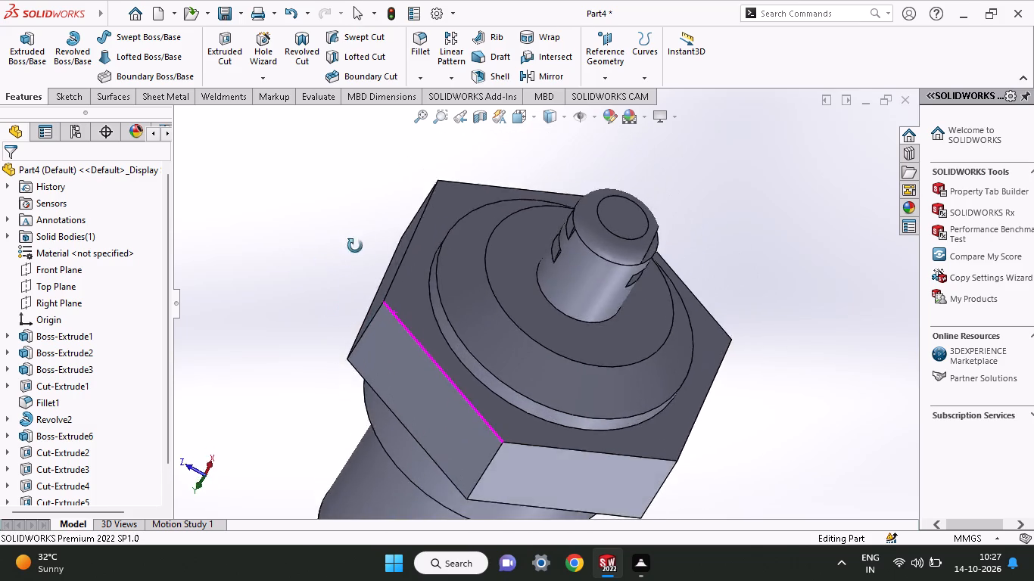
pyautogui.moveTo(355, 246); pyautogui.dragTo(385, 180, button='middle')
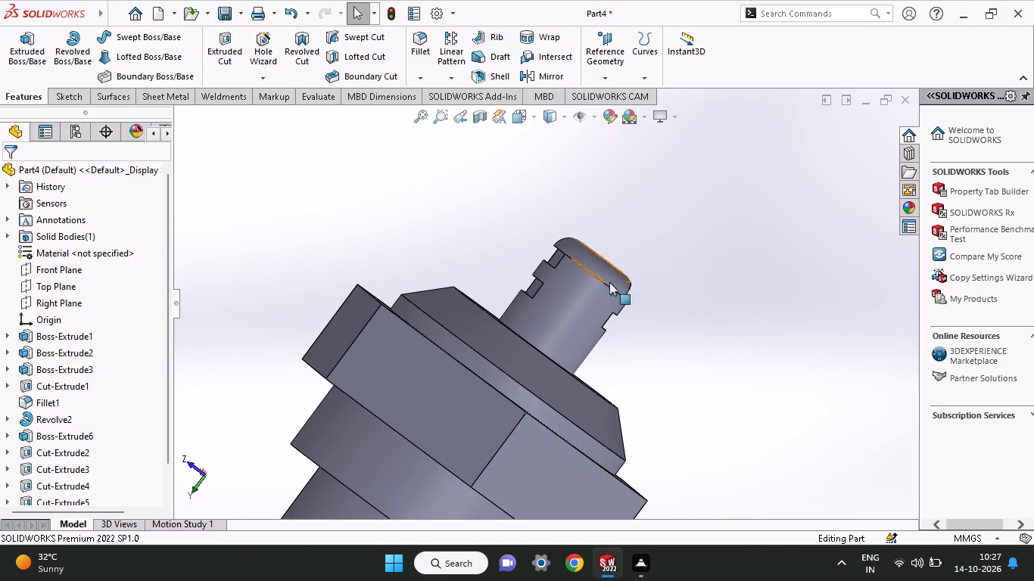
# Examine the end pin's opposite-side notches and its rounded end from end-on, oblique and side views.
pyautogui.moveTo(640, 307); pyautogui.dragTo(513, 251, button='middle')
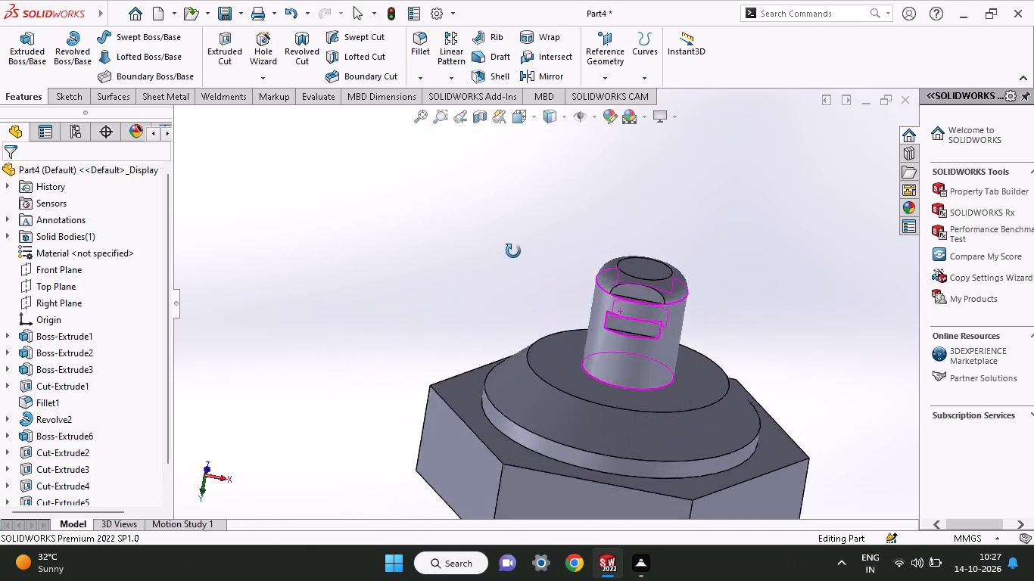
pyautogui.moveTo(513, 251); pyautogui.dragTo(534, 356, button='middle')
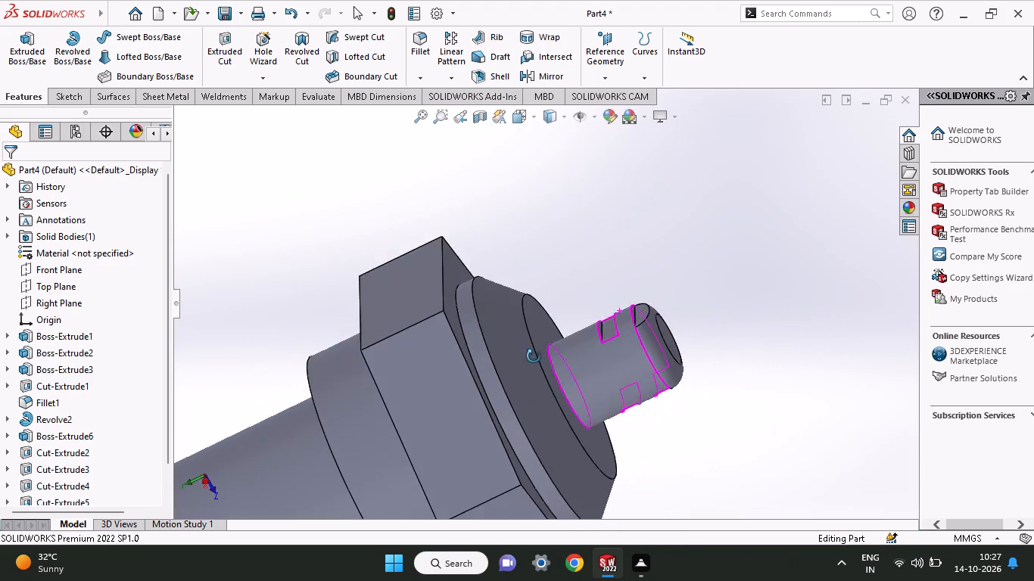
pyautogui.moveTo(534, 356); pyautogui.dragTo(542, 580, button='middle')
pyautogui.moveTo(313, 185); pyautogui.dragTo(331, 216, button='middle')
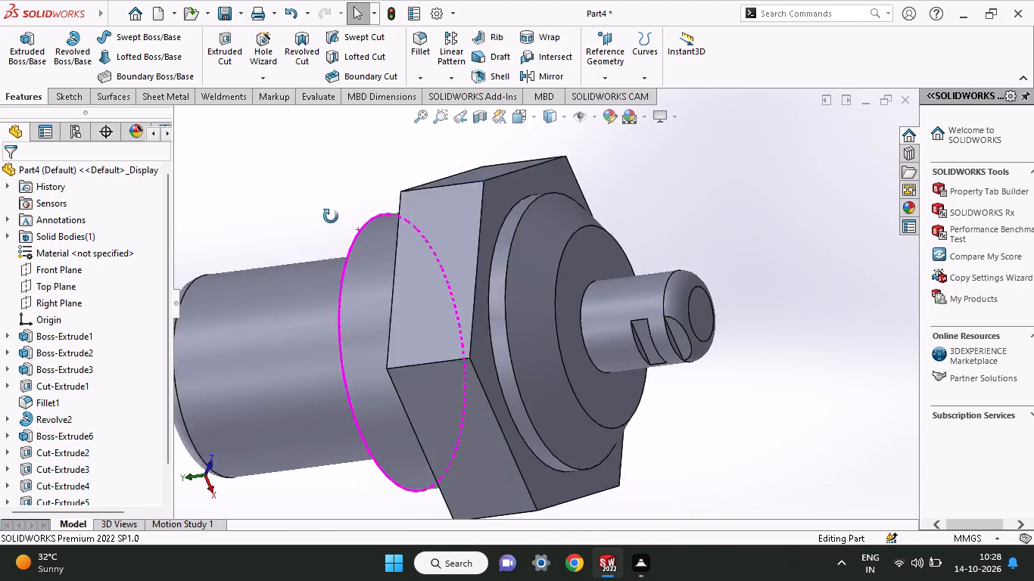
pyautogui.moveTo(331, 216); pyautogui.dragTo(357, 341, button='middle')
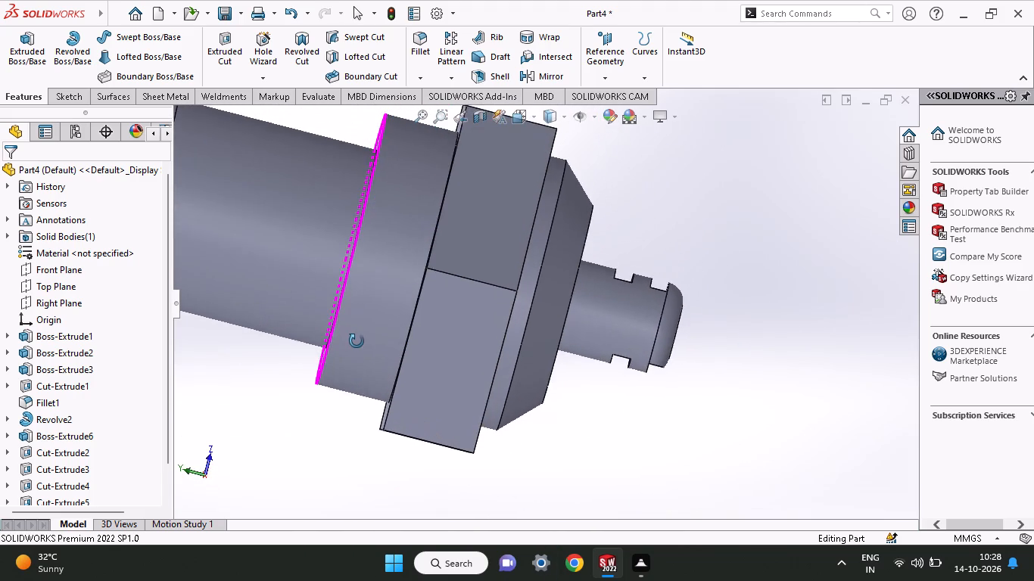
pyautogui.moveTo(357, 341); pyautogui.dragTo(354, 343, button='middle')
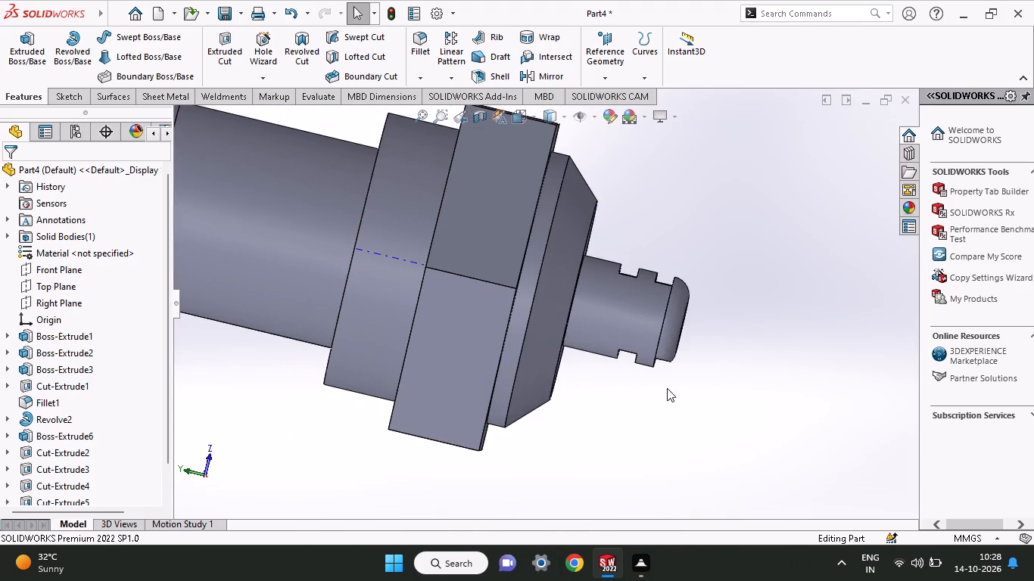
pyautogui.middleClick(667, 388)
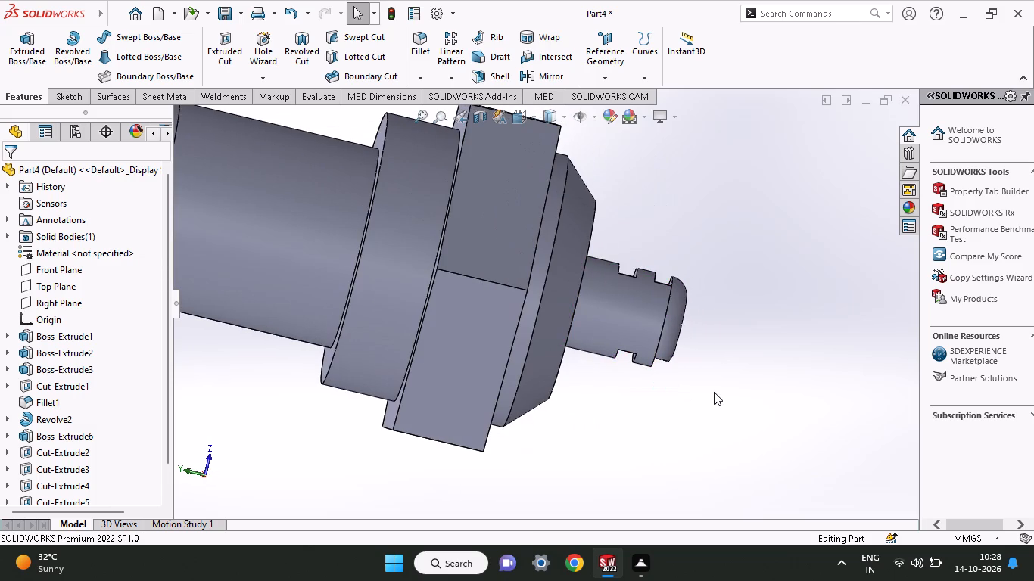
pyautogui.moveTo(714, 392); pyautogui.dragTo(714, 374, button='middle')
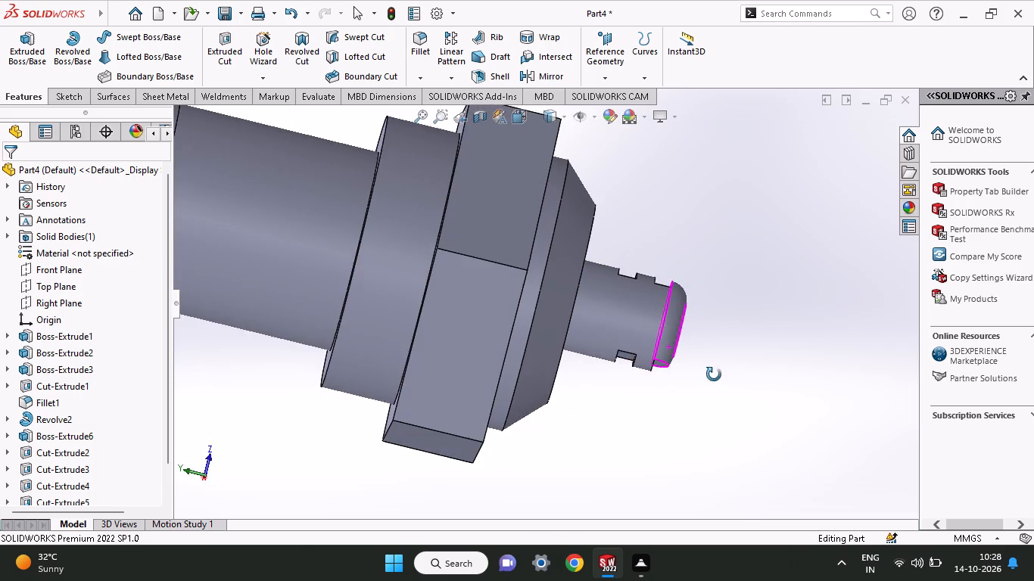
pyautogui.moveTo(714, 374); pyautogui.dragTo(589, 390, button='middle')
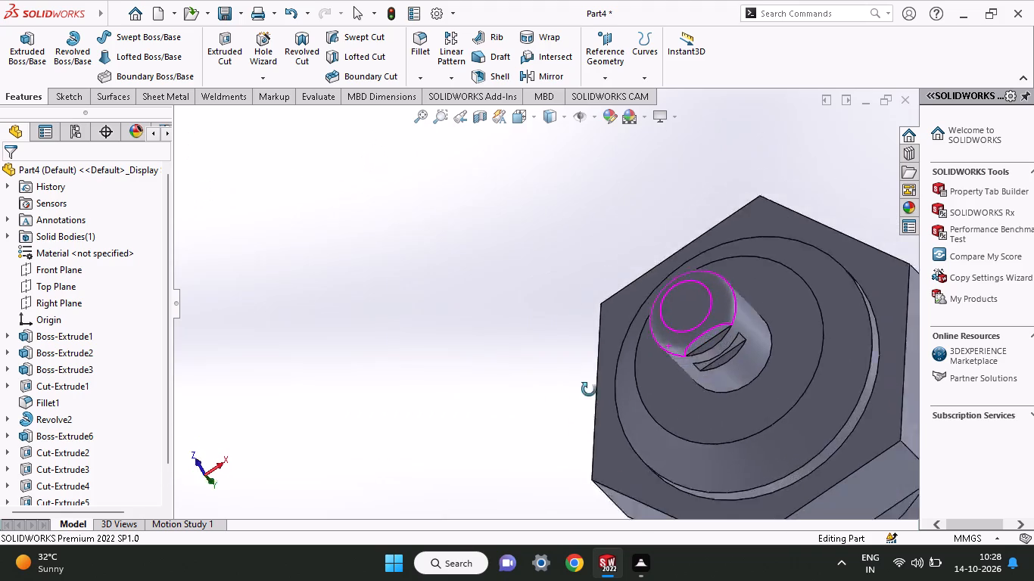
pyautogui.moveTo(589, 390); pyautogui.dragTo(649, 294, button='middle')
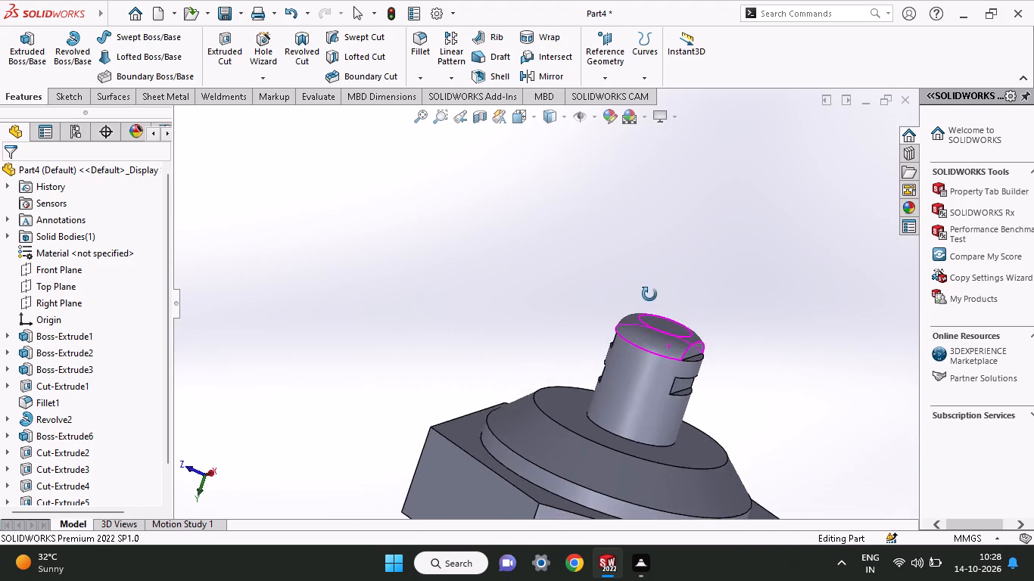
pyautogui.moveTo(649, 294); pyautogui.dragTo(677, 290, button='middle')
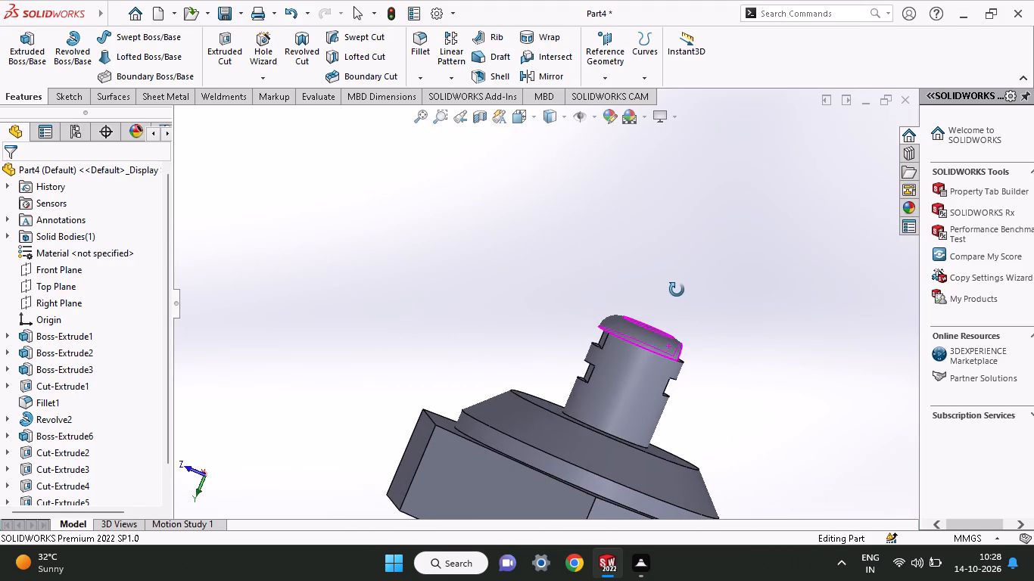
pyautogui.moveTo(677, 290); pyautogui.dragTo(676, 293, button='middle')
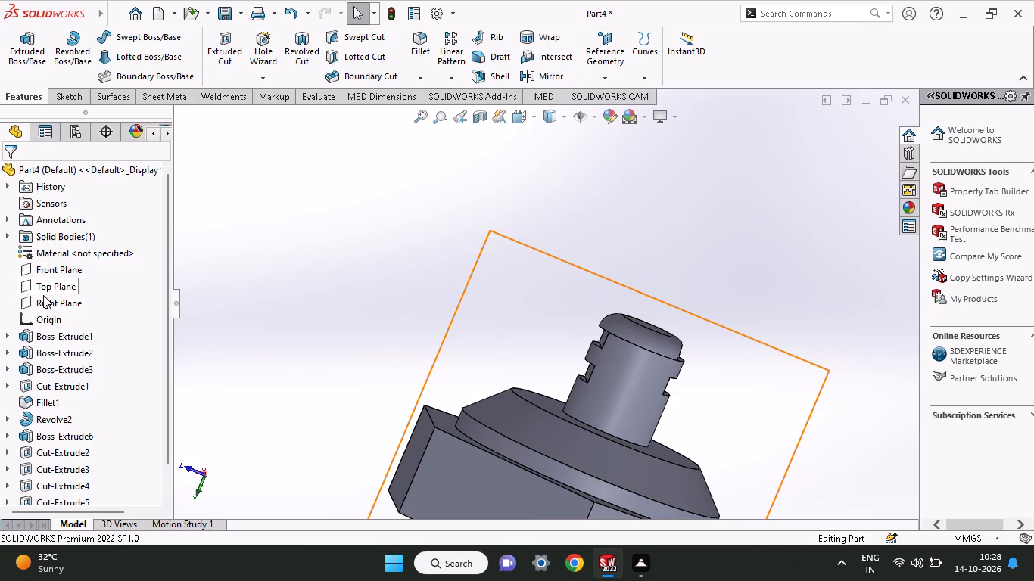
# Start a new sketch on the Right Plane.
pyautogui.click(43, 295)
pyautogui.click(52, 272)
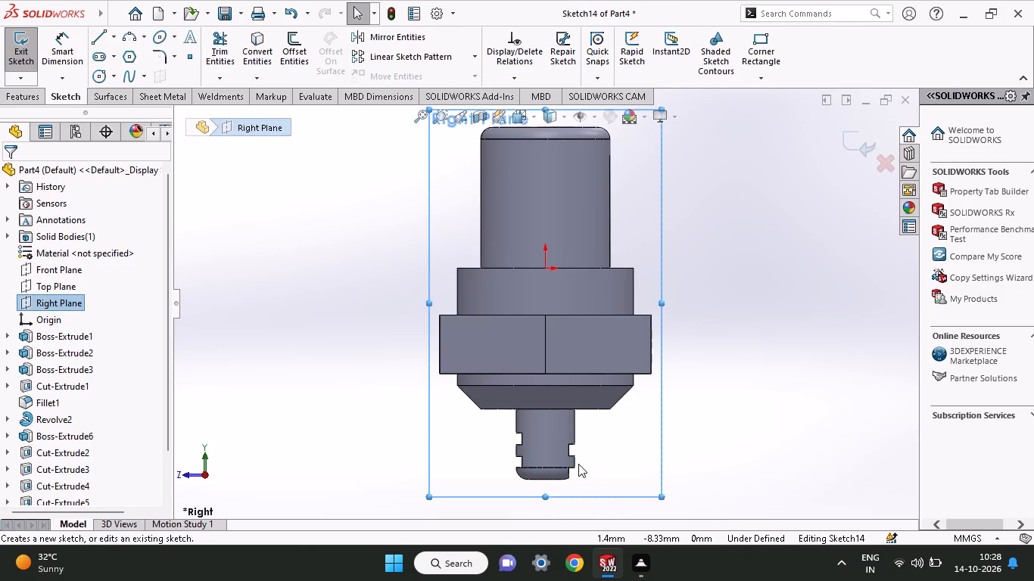
# With the sketch open, examine the end pin up close, checking the notches on both sides against its rounded end.
pyautogui.keyDown('ctrl'); pyautogui.scroll(-6, 575, 464); pyautogui.keyUp('ctrl')
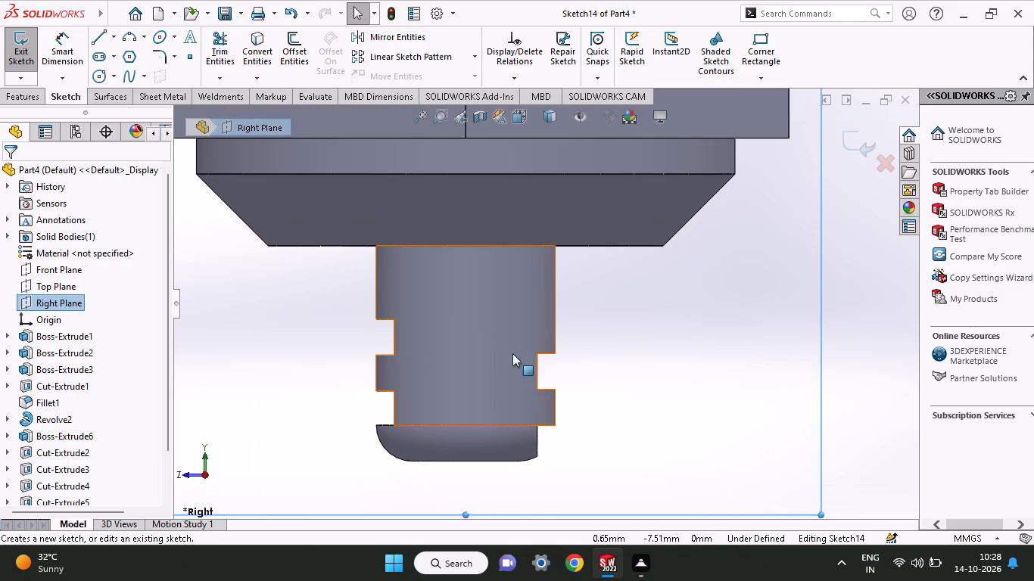
pyautogui.moveTo(507, 350); pyautogui.dragTo(534, 287, button='middle')
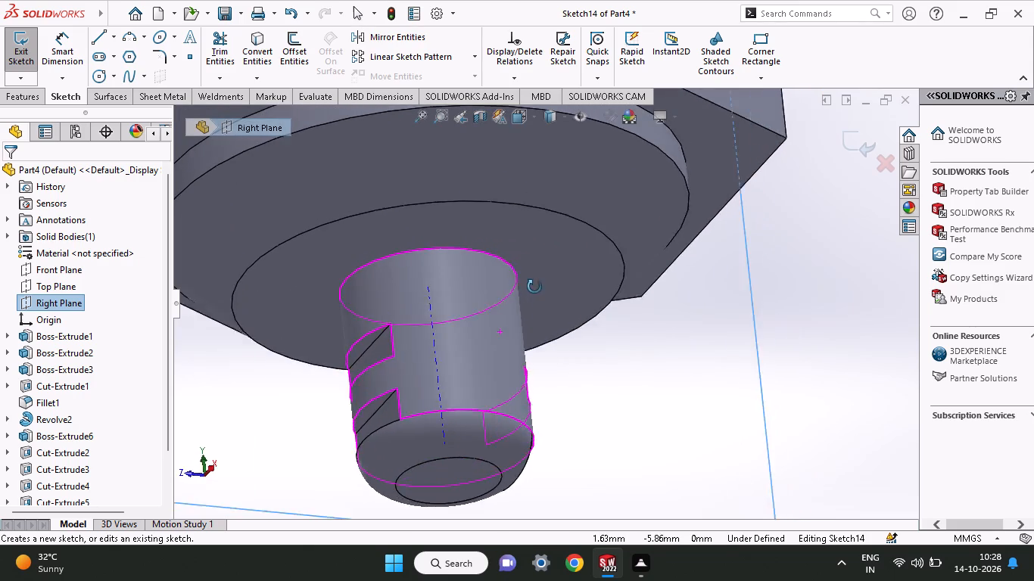
pyautogui.moveTo(534, 287); pyautogui.dragTo(575, 328, button='middle')
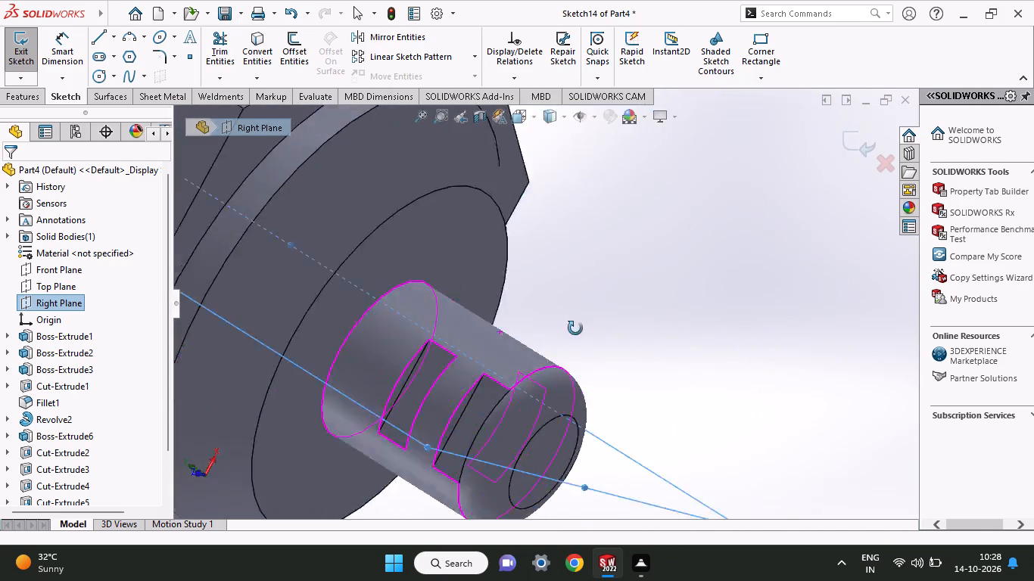
pyautogui.moveTo(575, 328); pyautogui.dragTo(469, 440, button='middle')
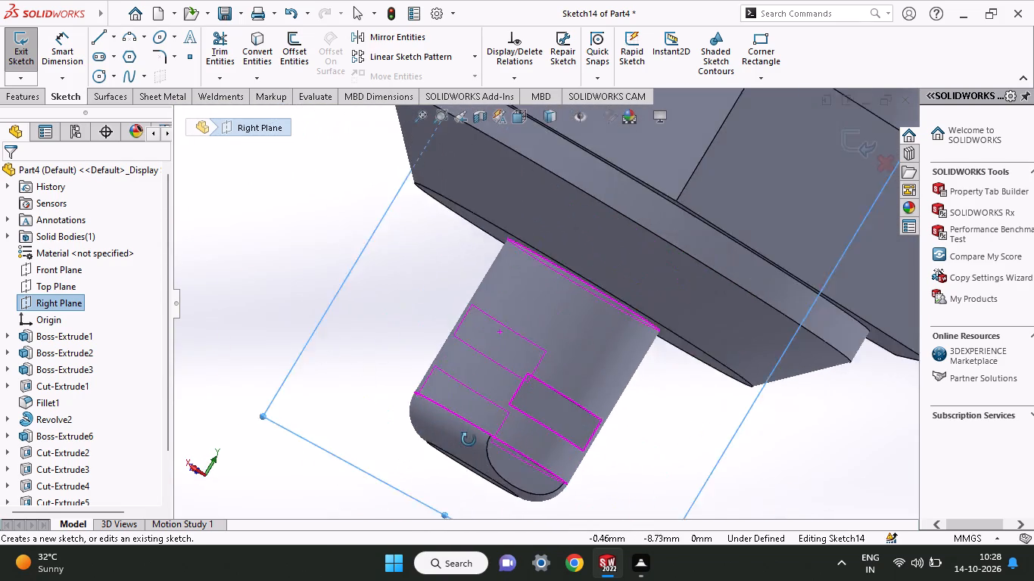
pyautogui.moveTo(469, 440); pyautogui.dragTo(515, 503, button='middle')
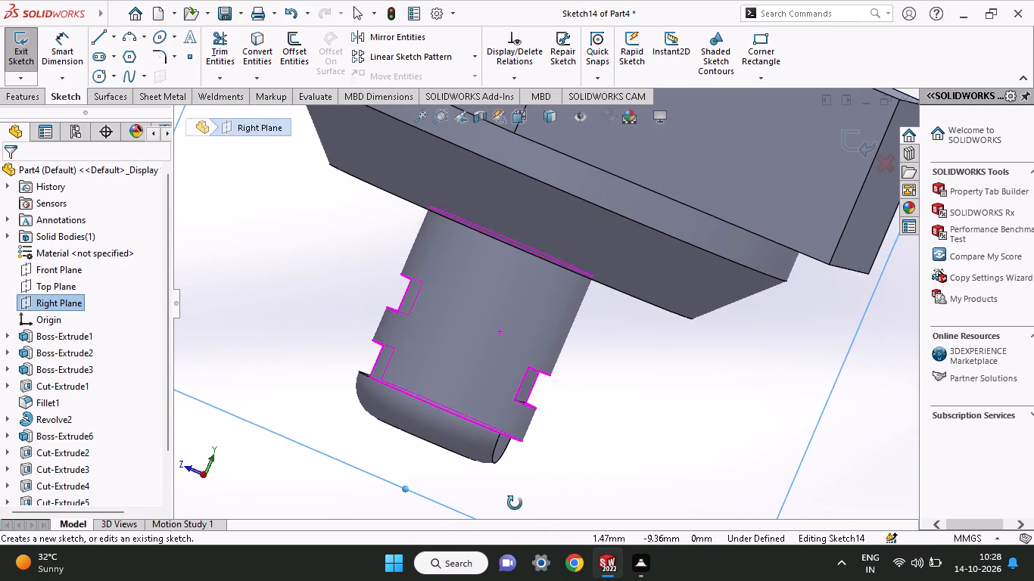
pyautogui.moveTo(515, 503); pyautogui.dragTo(533, 513, button='middle')
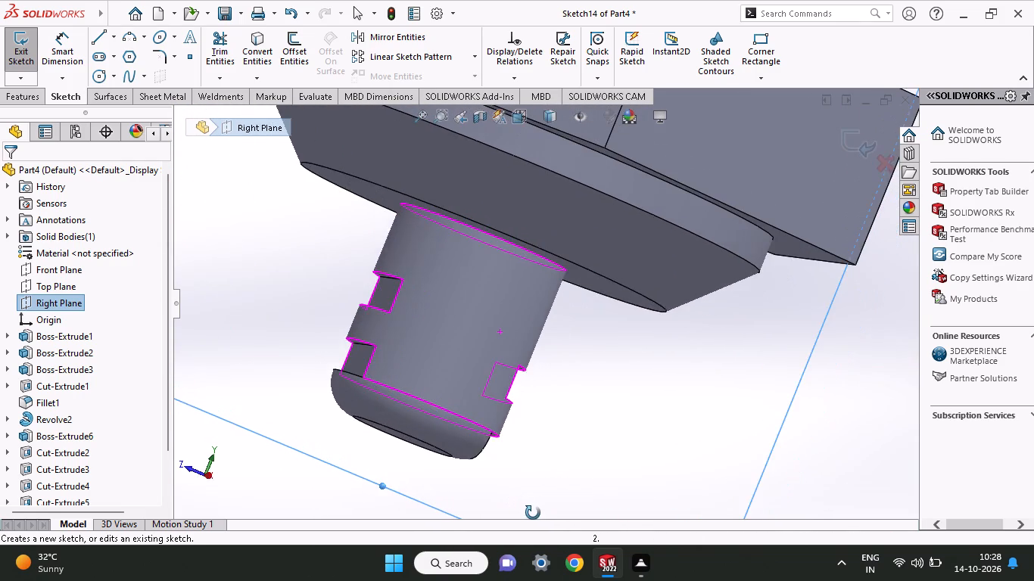
pyautogui.moveTo(533, 513); pyautogui.dragTo(523, 512, button='middle')
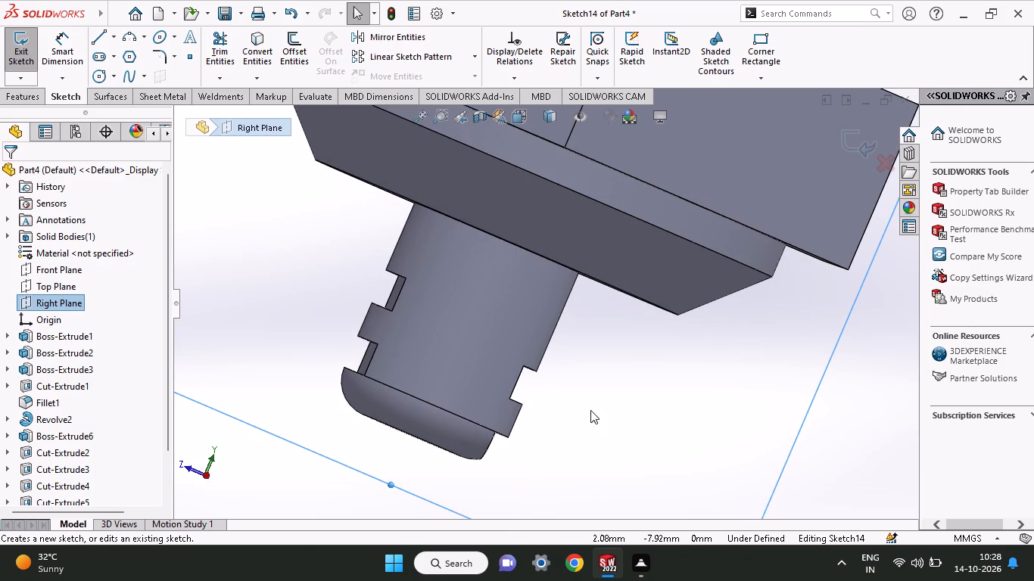
pyautogui.middleClick(603, 388)
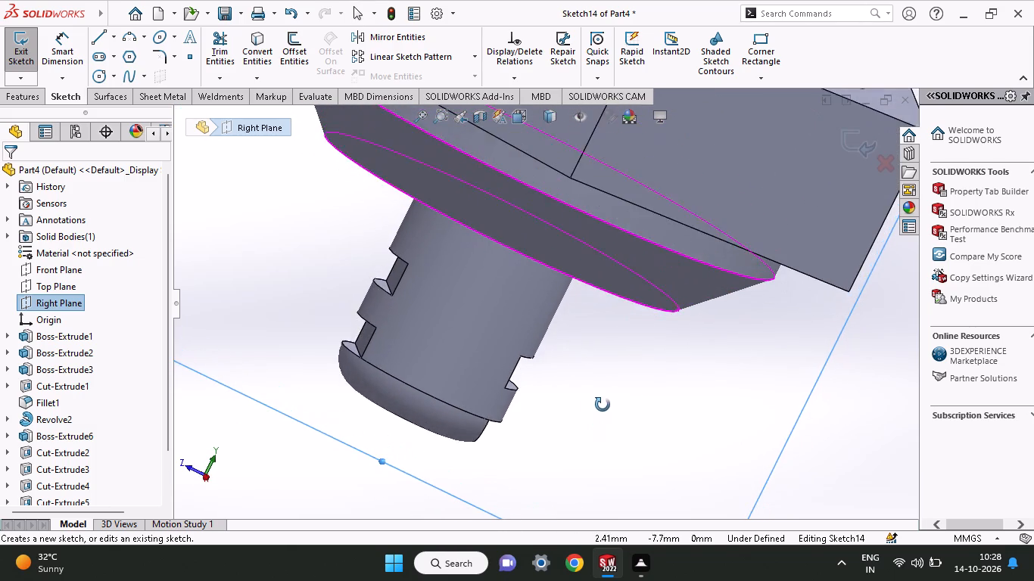
pyautogui.moveTo(441, 257); pyautogui.dragTo(443, 300, button='middle')
pyautogui.moveTo(335, 259); pyautogui.dragTo(348, 233, button='middle')
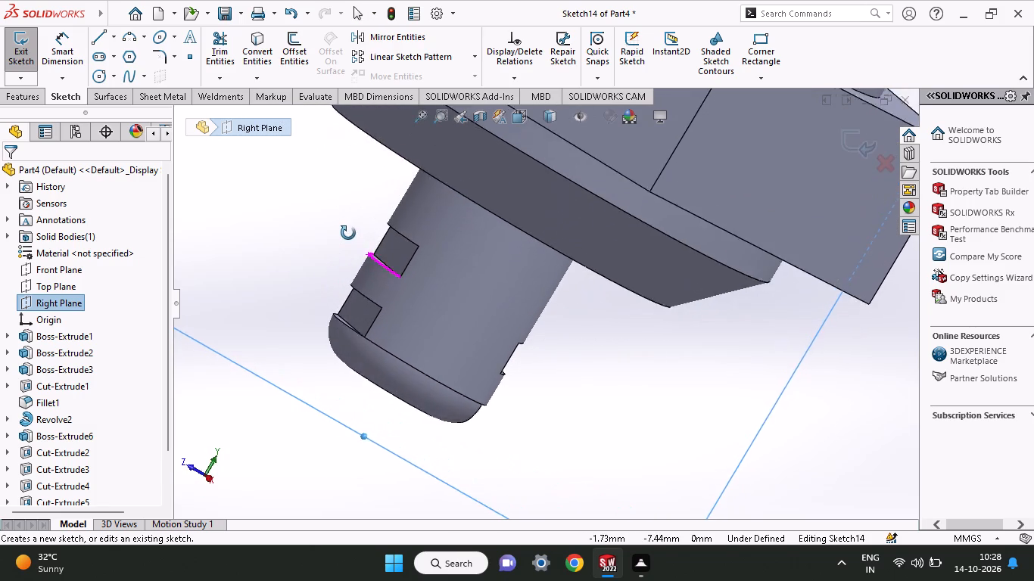
pyautogui.moveTo(348, 233); pyautogui.dragTo(326, 237, button='middle')
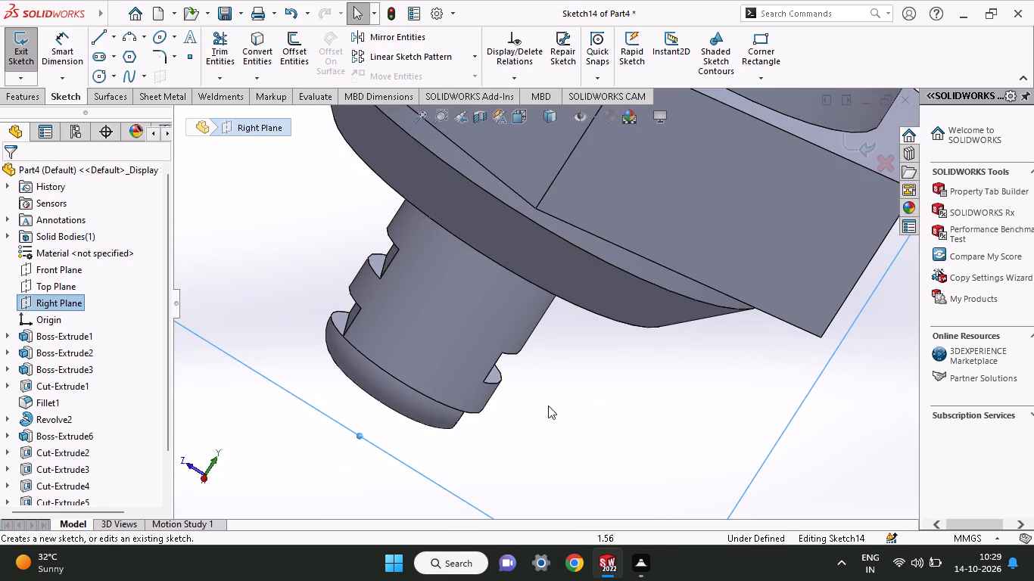
pyautogui.moveTo(559, 412); pyautogui.dragTo(567, 396, button='middle')
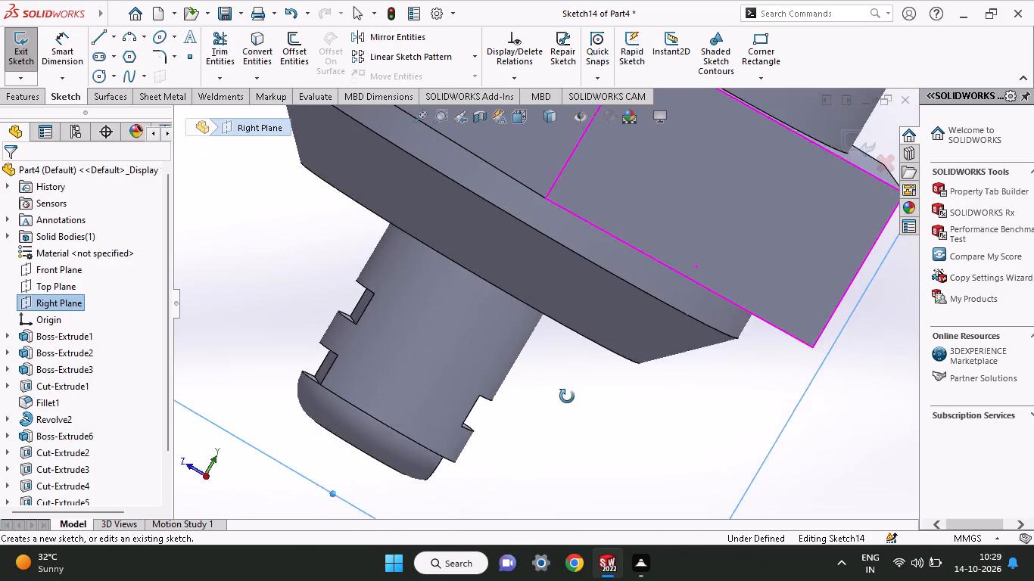
pyautogui.moveTo(567, 396); pyautogui.dragTo(567, 403, button='middle')
pyautogui.middleClick(567, 403)
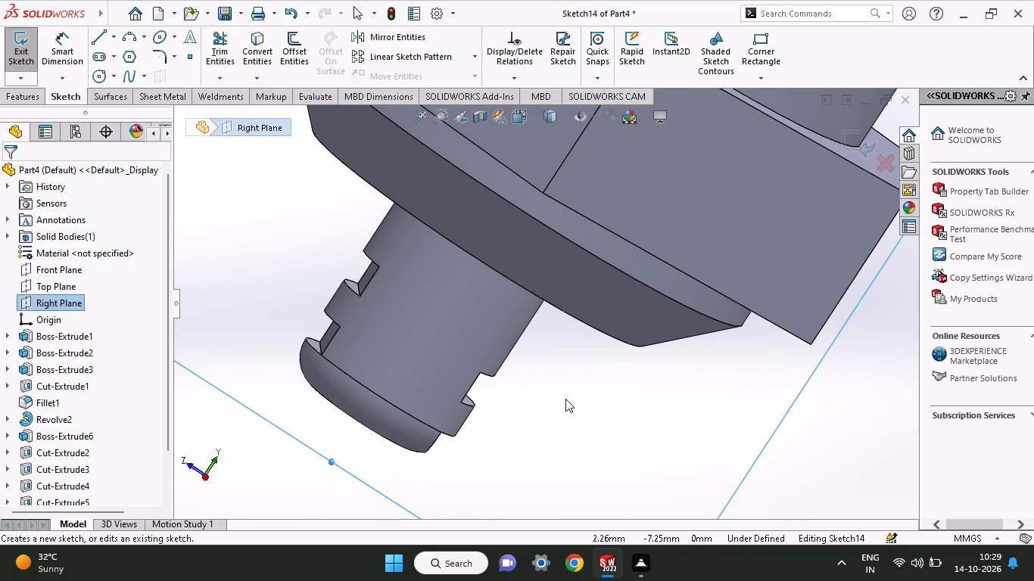
pyautogui.moveTo(565, 399); pyautogui.dragTo(563, 418, button='middle')
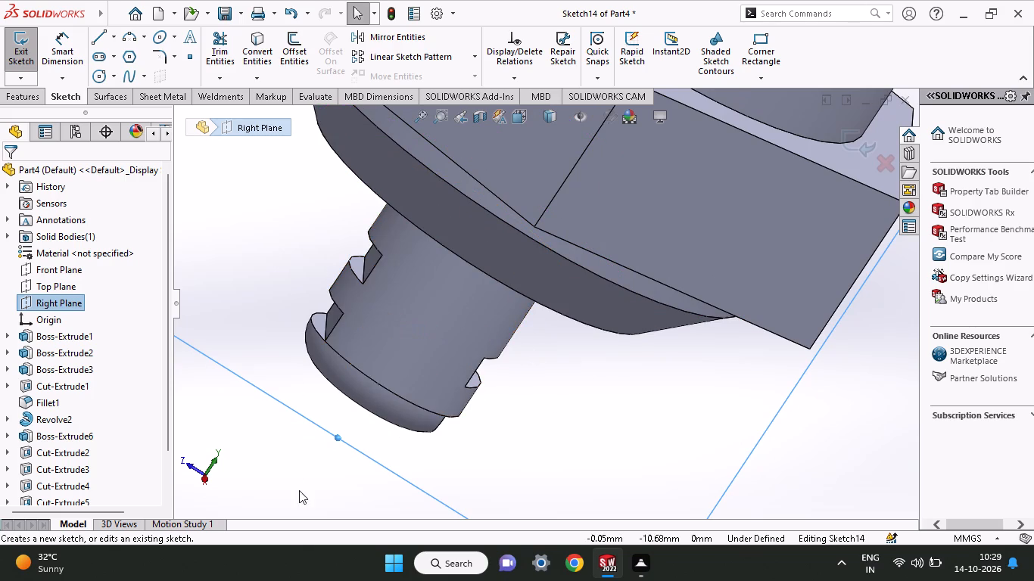
pyautogui.moveTo(585, 415); pyautogui.dragTo(573, 381, button='middle')
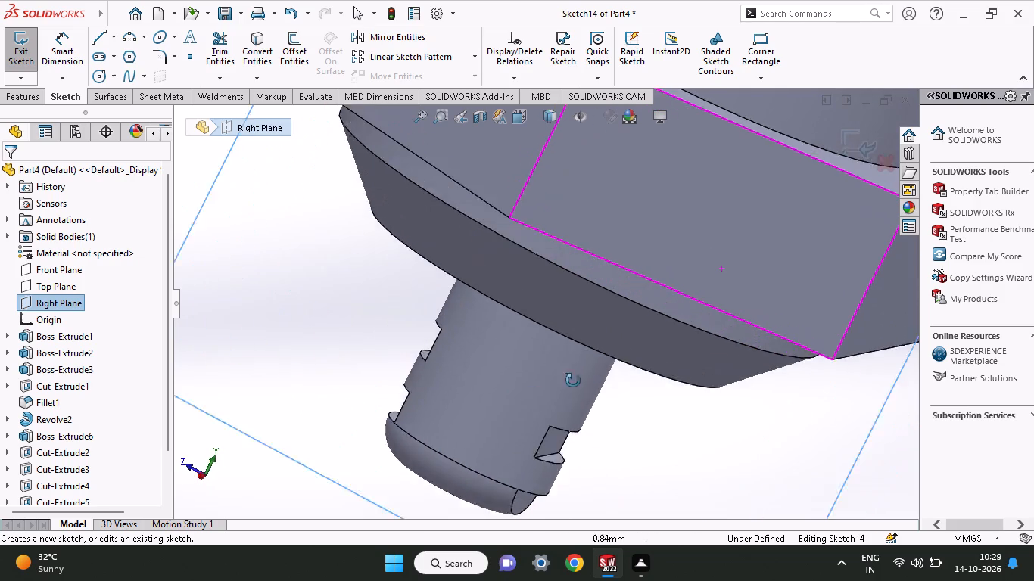
# Examine the end pin's notches and rounded end from oblique and side views while the sketch is open.
pyautogui.moveTo(573, 381); pyautogui.dragTo(581, 373, button='middle')
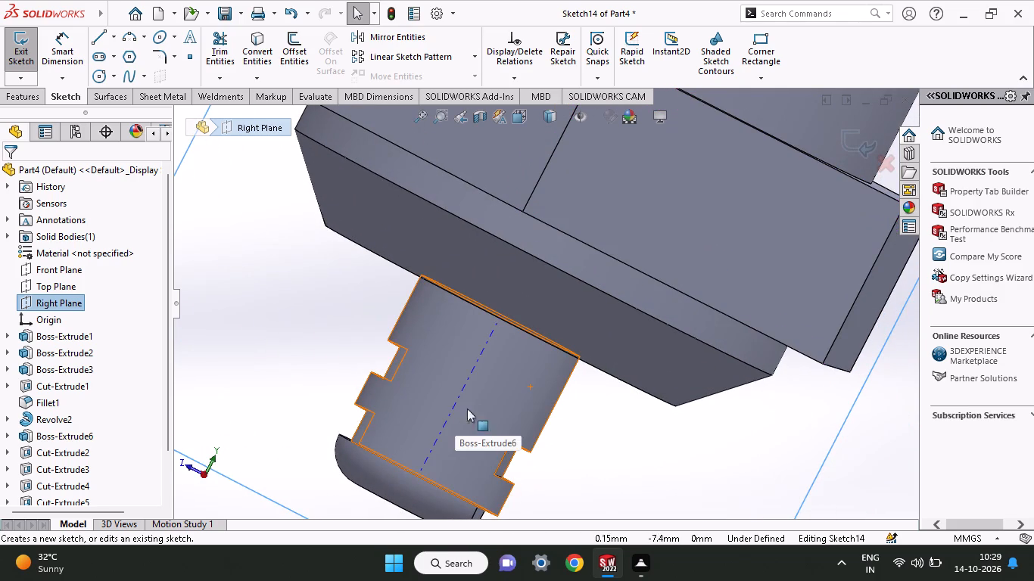
pyautogui.moveTo(559, 436); pyautogui.dragTo(528, 486, button='middle')
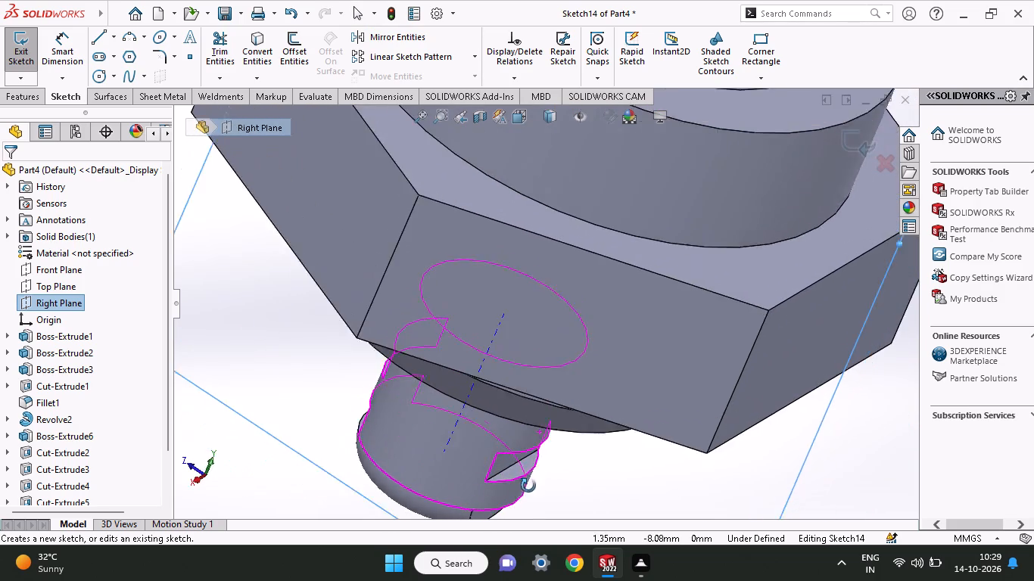
pyautogui.moveTo(528, 486); pyautogui.dragTo(510, 412, button='middle')
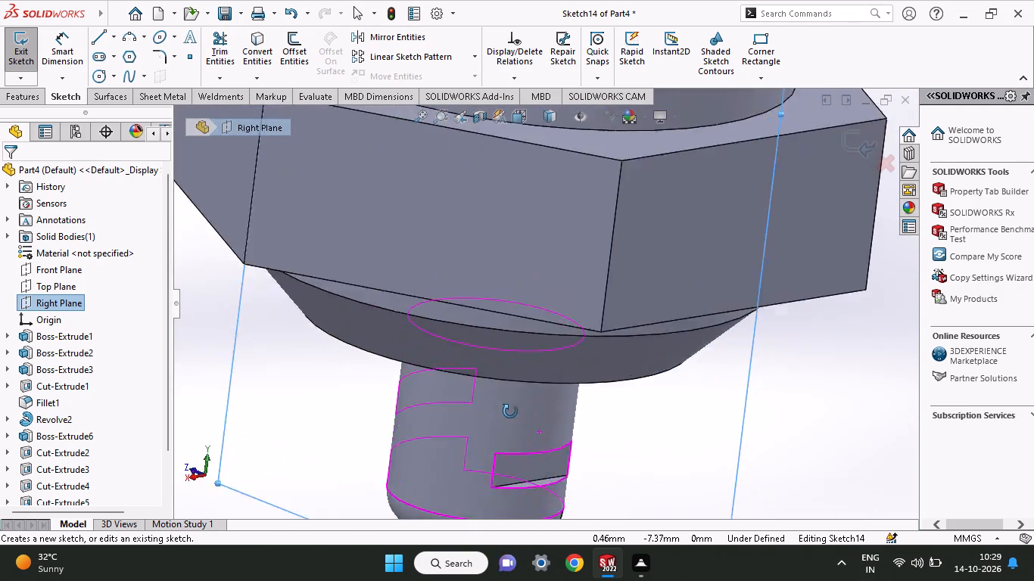
pyautogui.moveTo(510, 412); pyautogui.dragTo(485, 410, button='middle')
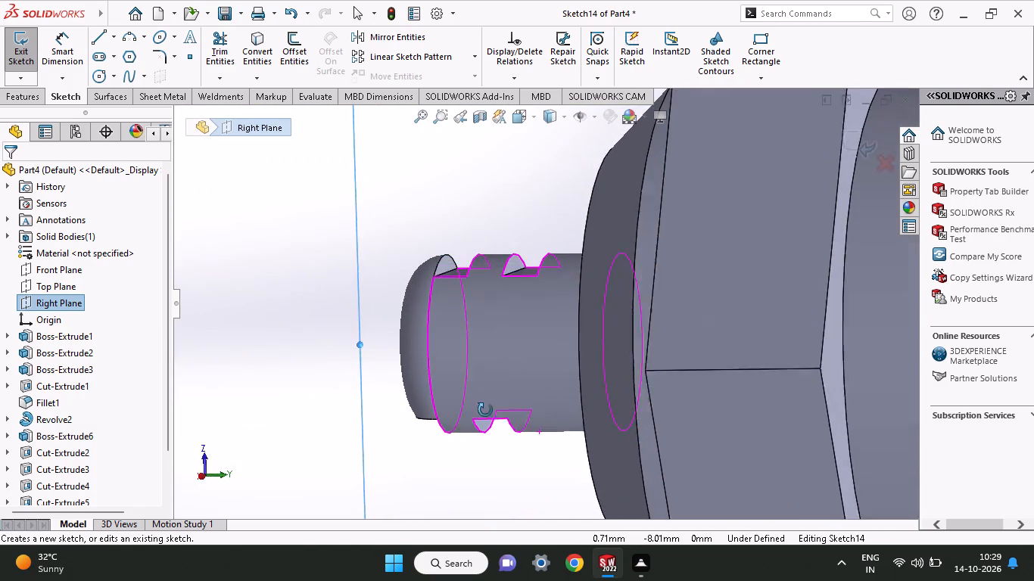
pyautogui.moveTo(485, 410); pyautogui.dragTo(492, 409, button='middle')
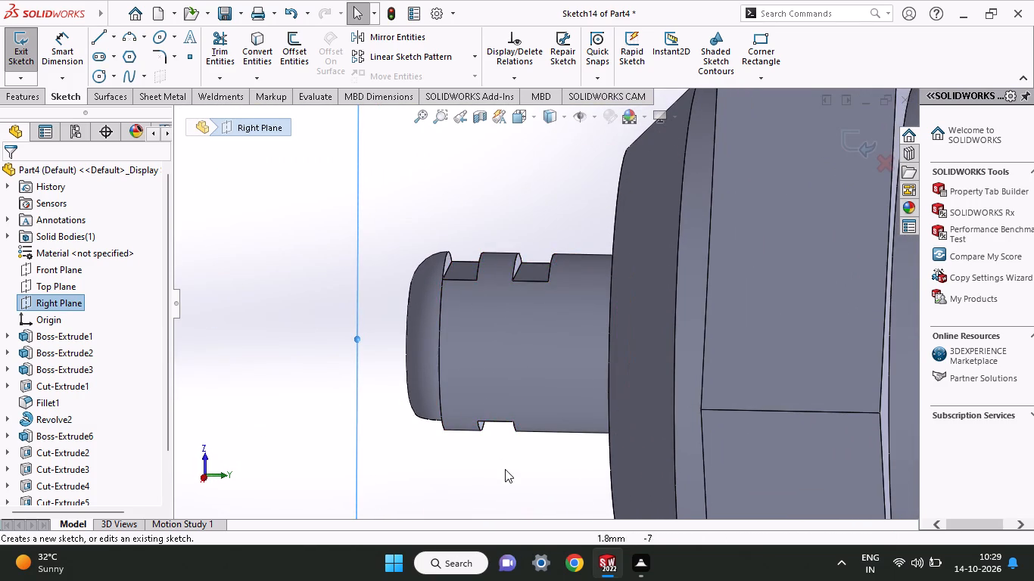
pyautogui.moveTo(505, 469); pyautogui.dragTo(517, 449, button='middle')
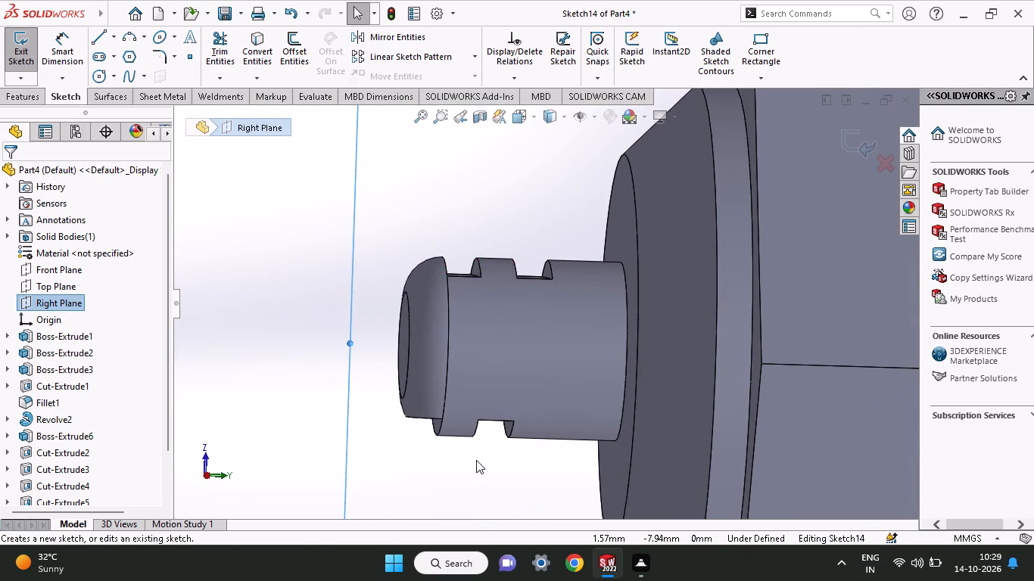
pyautogui.moveTo(476, 460); pyautogui.dragTo(484, 430, button='middle')
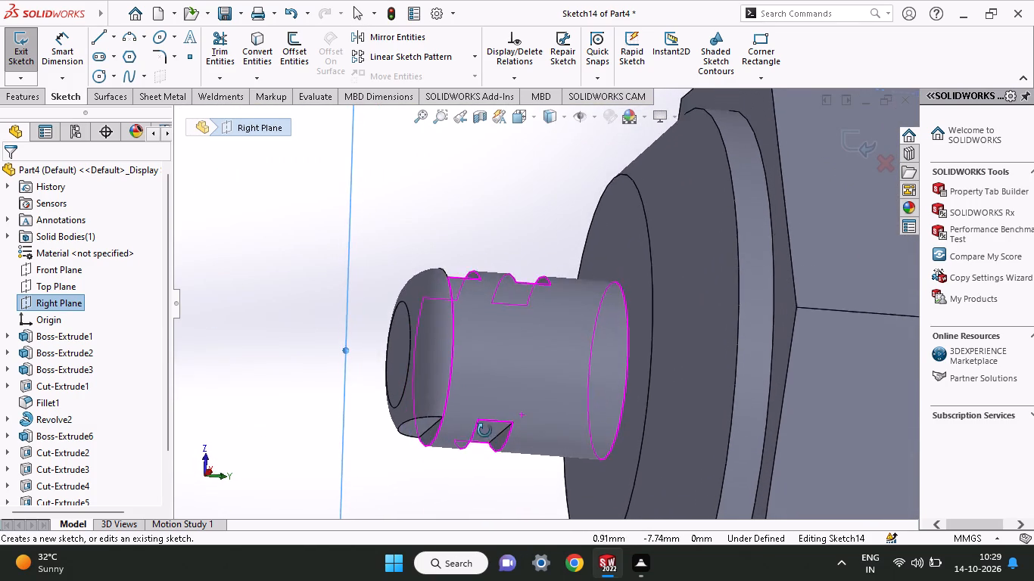
pyautogui.moveTo(484, 430); pyautogui.dragTo(462, 461, button='middle')
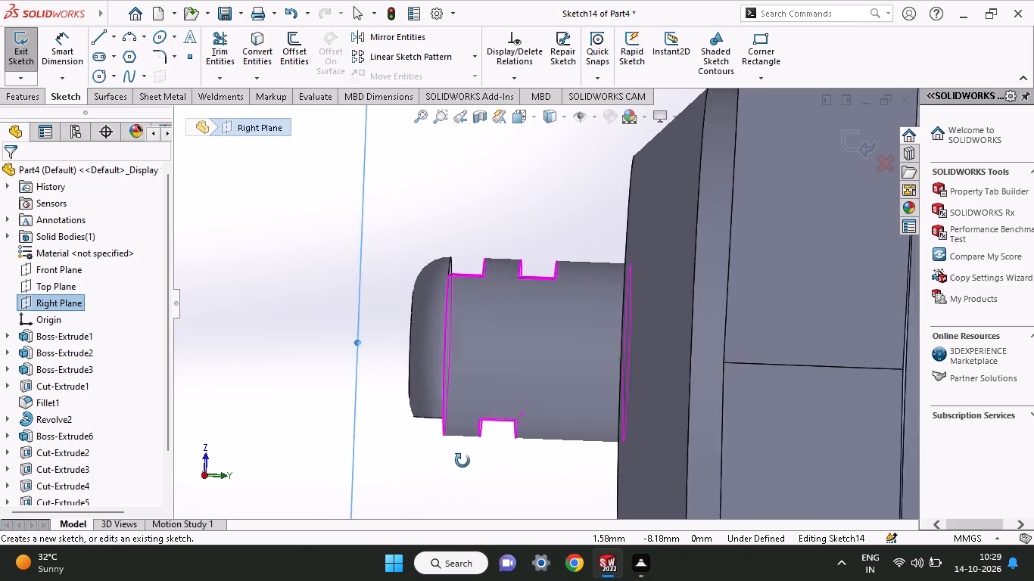
# Examine the large cylinder's bored, filleted end from end-on and oblique views, along with its cylindrical side.
pyautogui.moveTo(462, 461); pyautogui.dragTo(349, 448, button='middle')
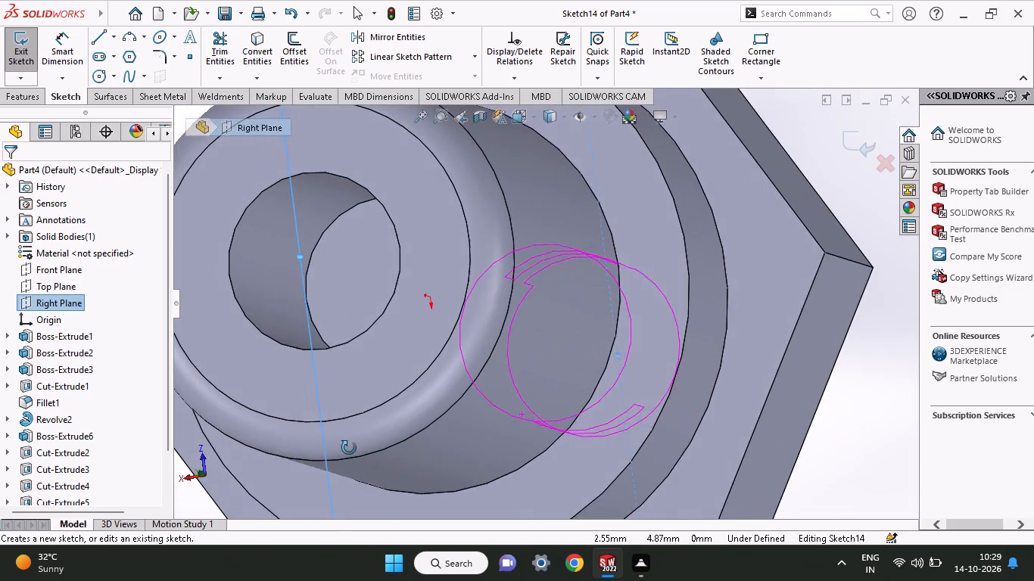
pyautogui.moveTo(349, 448); pyautogui.dragTo(348, 466, button='middle')
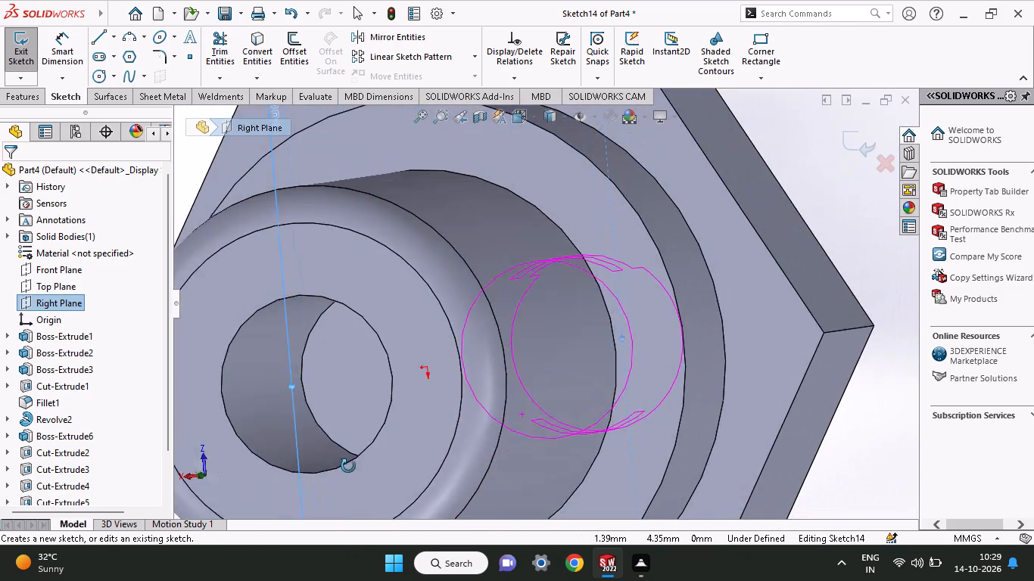
pyautogui.moveTo(348, 466); pyautogui.dragTo(369, 455, button='middle')
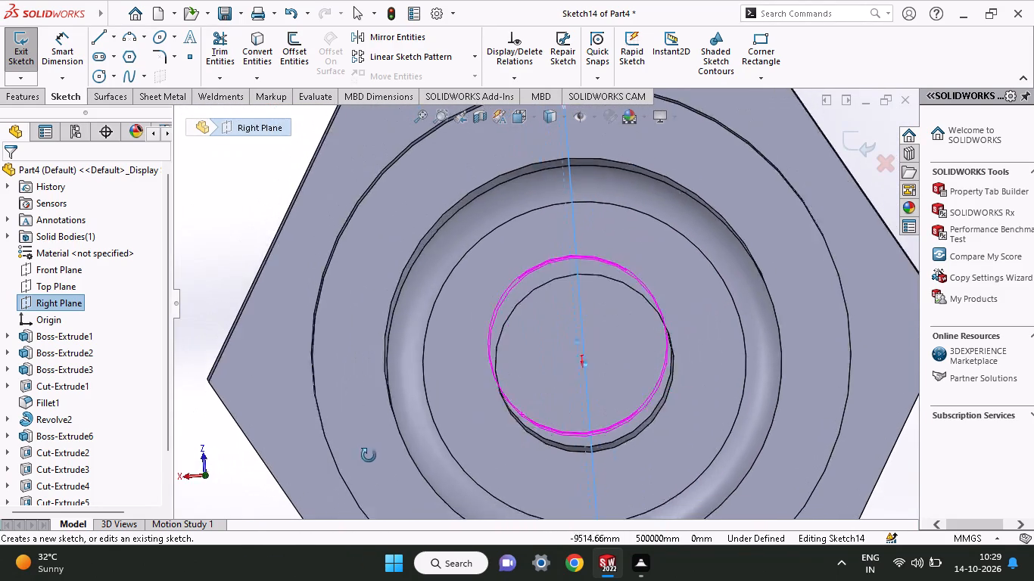
pyautogui.moveTo(369, 455); pyautogui.dragTo(354, 470, button='middle')
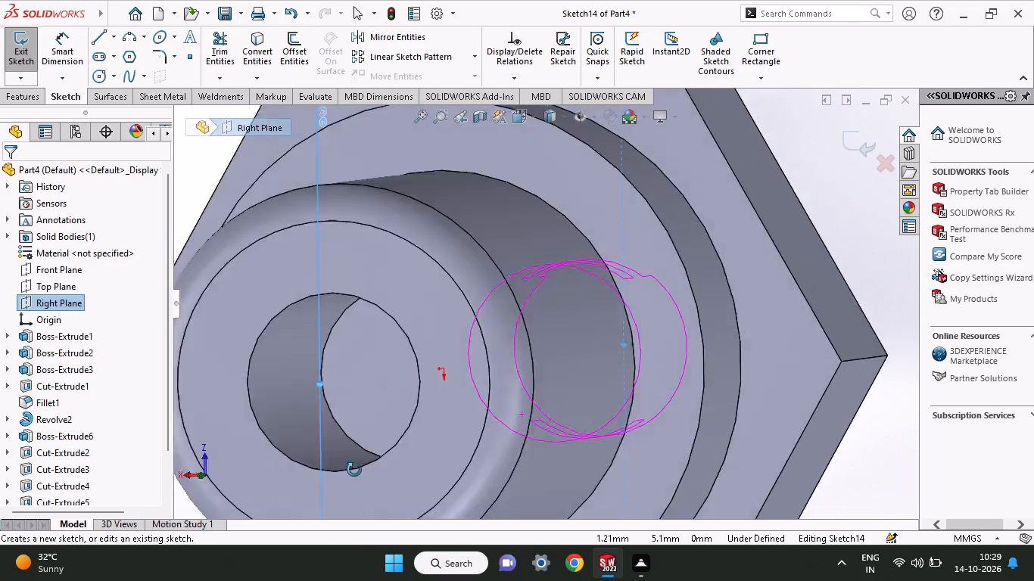
pyautogui.moveTo(354, 470); pyautogui.dragTo(377, 428, button='middle')
pyautogui.moveTo(568, 365); pyautogui.dragTo(535, 387, button='middle')
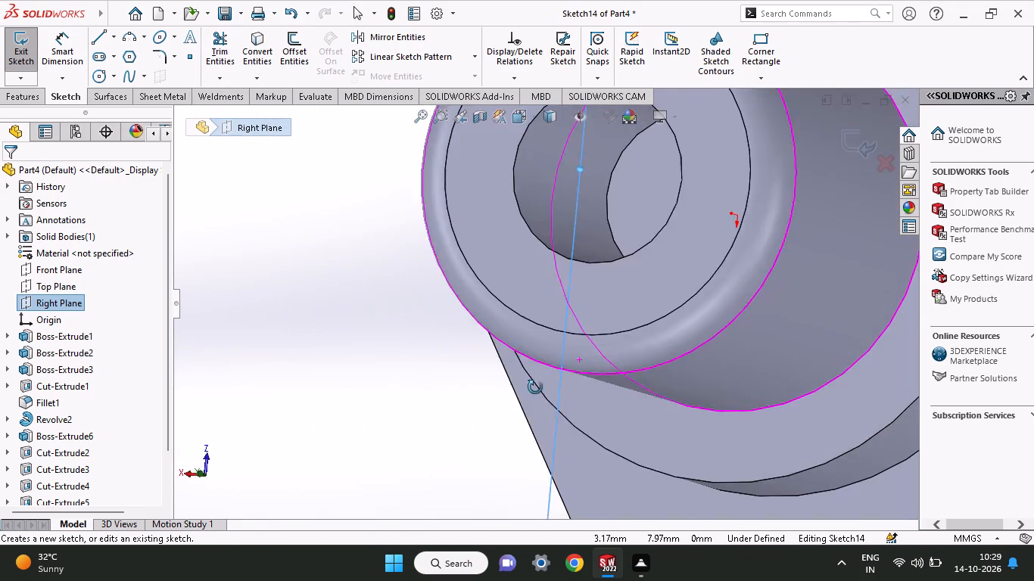
pyautogui.moveTo(535, 387); pyautogui.dragTo(680, 269, button='middle')
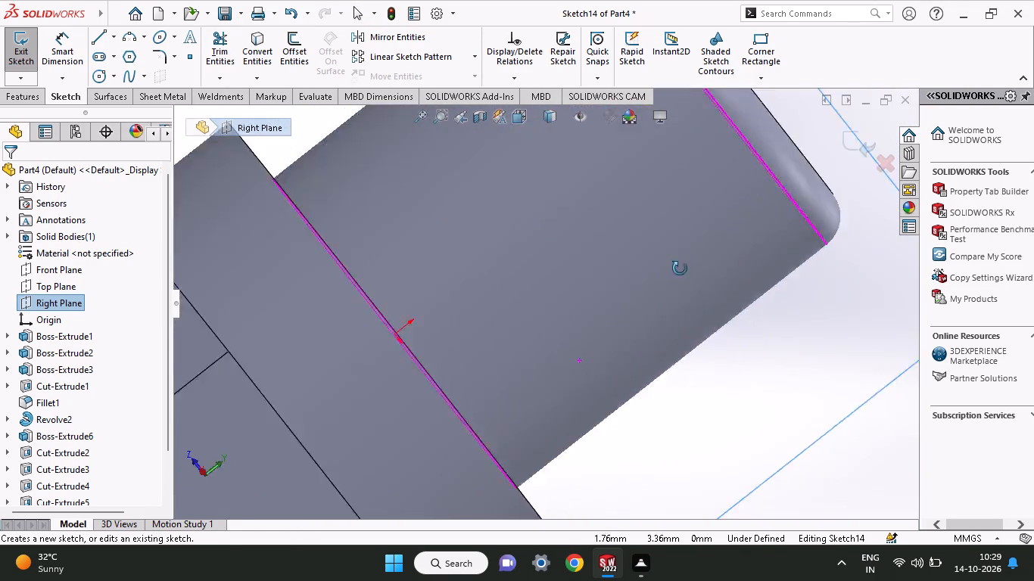
pyautogui.moveTo(680, 269); pyautogui.dragTo(771, 238, button='middle')
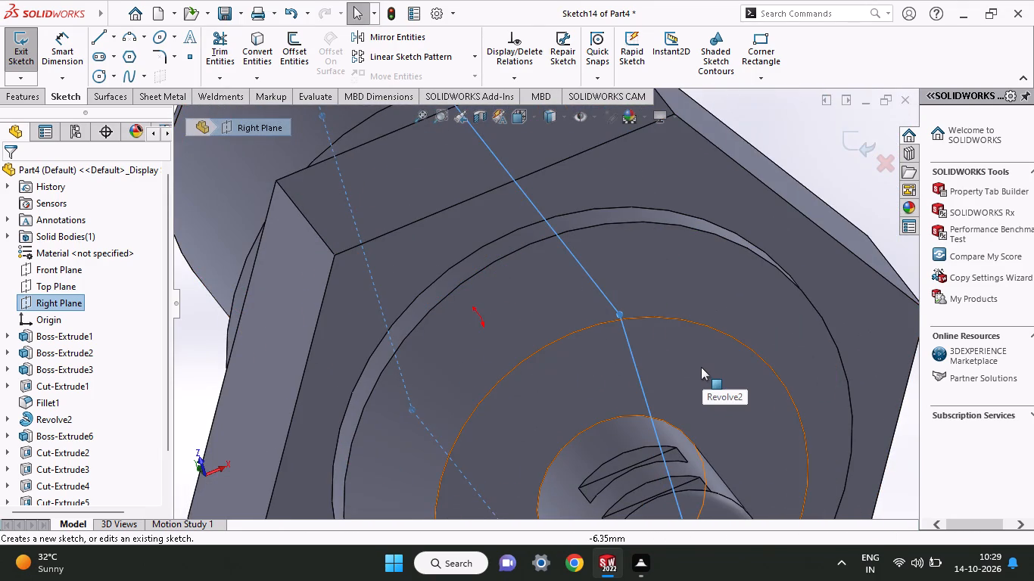
# Examine the whole part from the pin end and both sides, comparing the pin, chamfered collar and hex body.
pyautogui.keyDown('ctrl'); pyautogui.scroll(5, 701, 367); pyautogui.keyUp('ctrl')
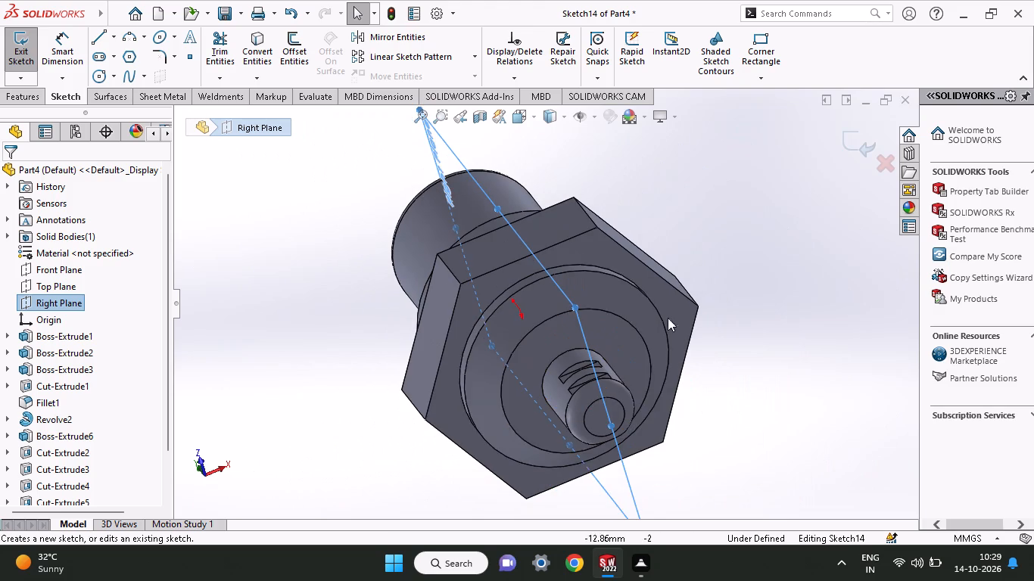
pyautogui.moveTo(281, 293); pyautogui.dragTo(325, 358, button='middle')
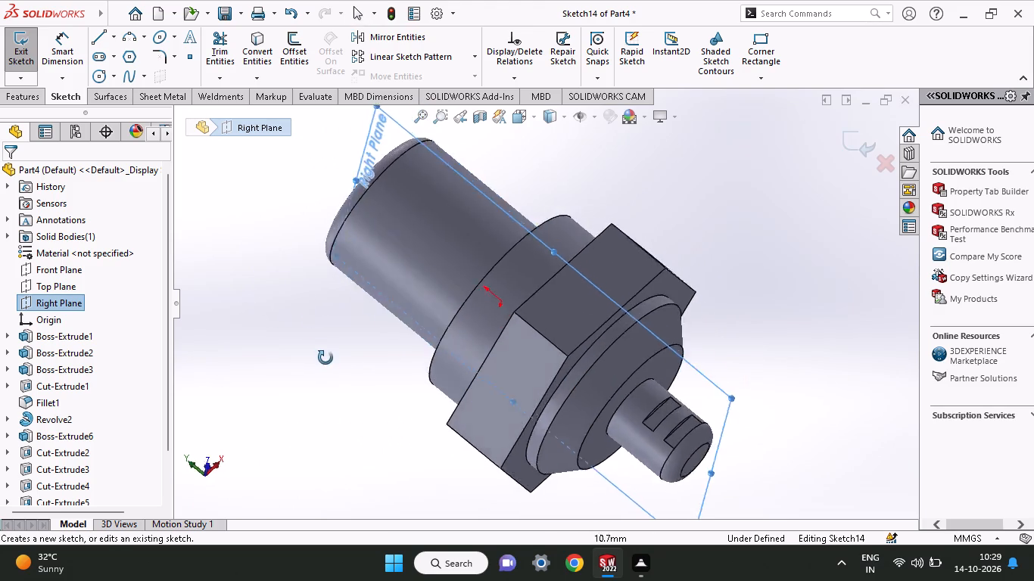
pyautogui.moveTo(325, 358); pyautogui.dragTo(296, 237, button='middle')
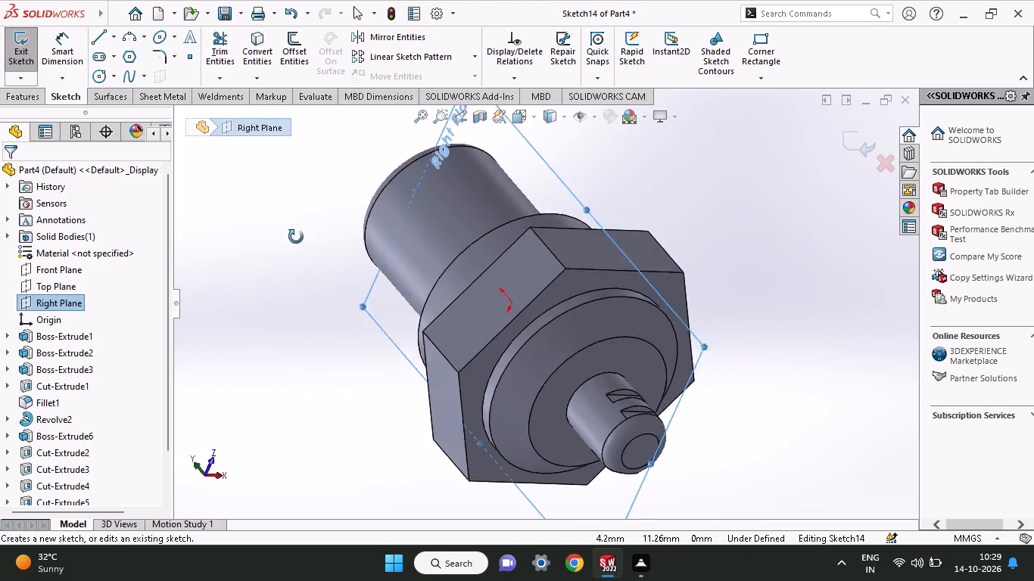
pyautogui.moveTo(296, 237); pyautogui.dragTo(350, 89, button='middle')
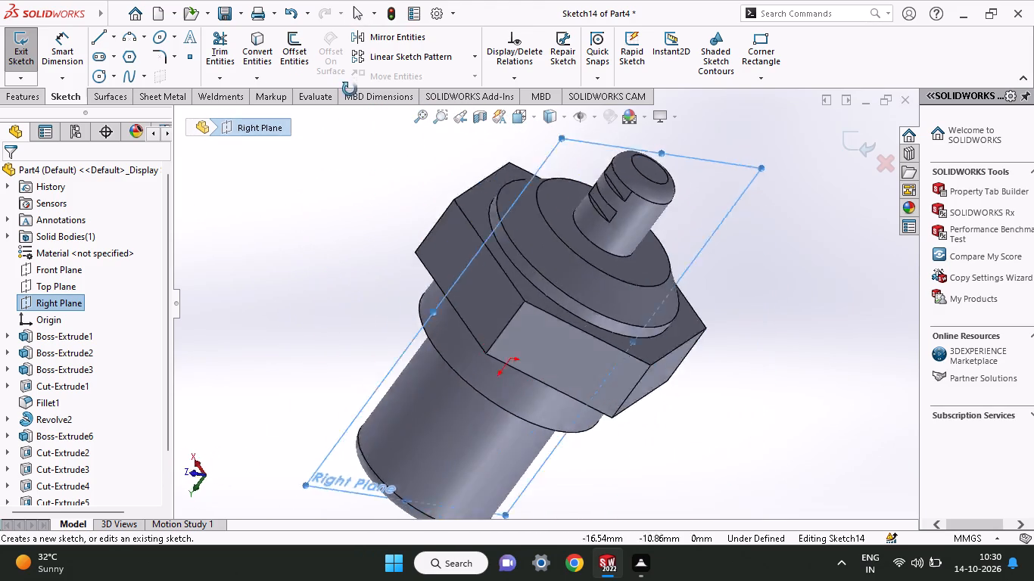
pyautogui.moveTo(350, 89); pyautogui.dragTo(296, 394, button='middle')
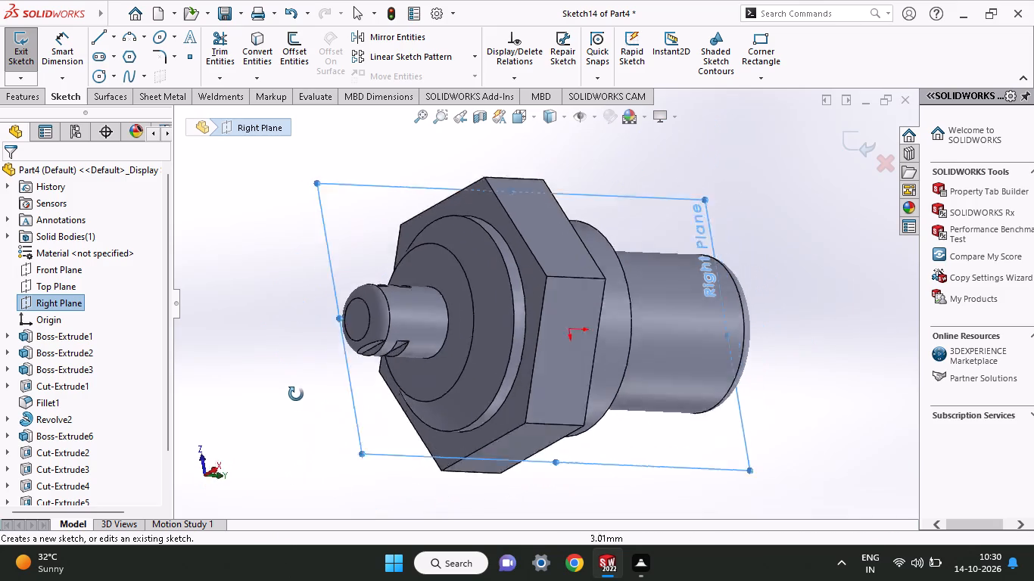
pyautogui.moveTo(296, 394); pyautogui.dragTo(266, 449, button='middle')
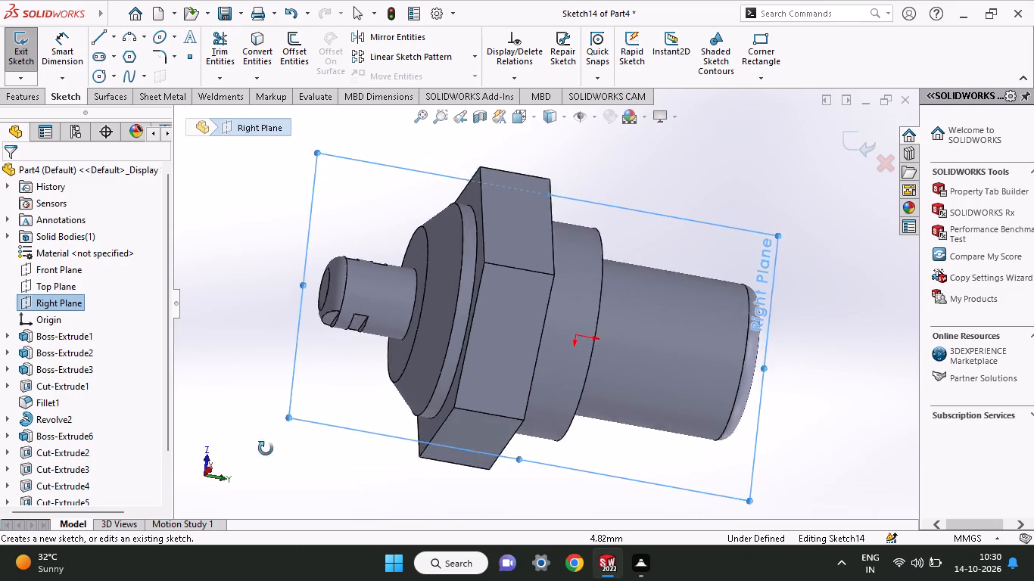
pyautogui.moveTo(266, 449); pyautogui.dragTo(266, 474, button='middle')
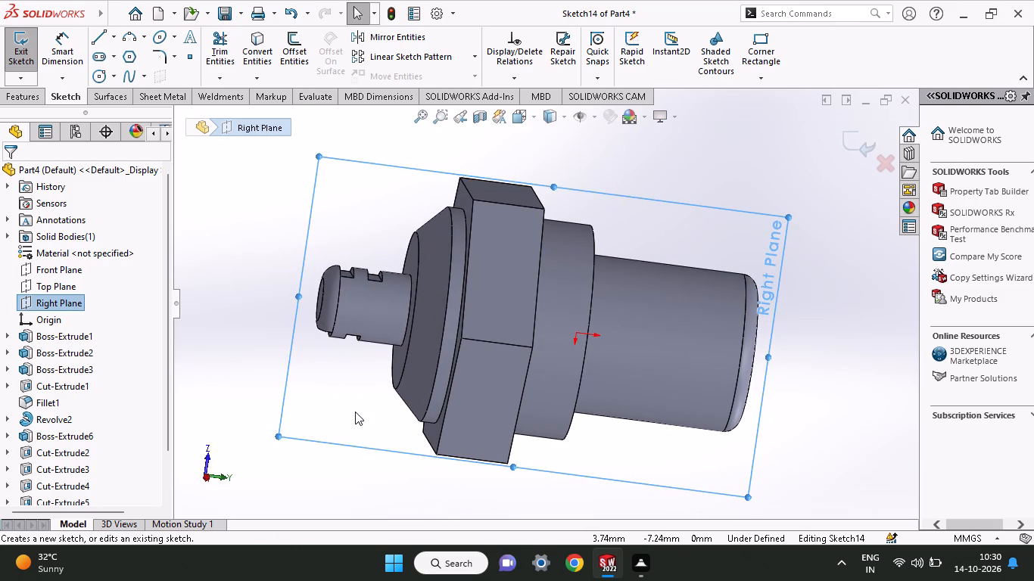
# Examine the whole part obliquely from the side, checking the pin's notches against the hex body and stepped cylinder.
pyautogui.moveTo(347, 377); pyautogui.dragTo(338, 253, button='middle')
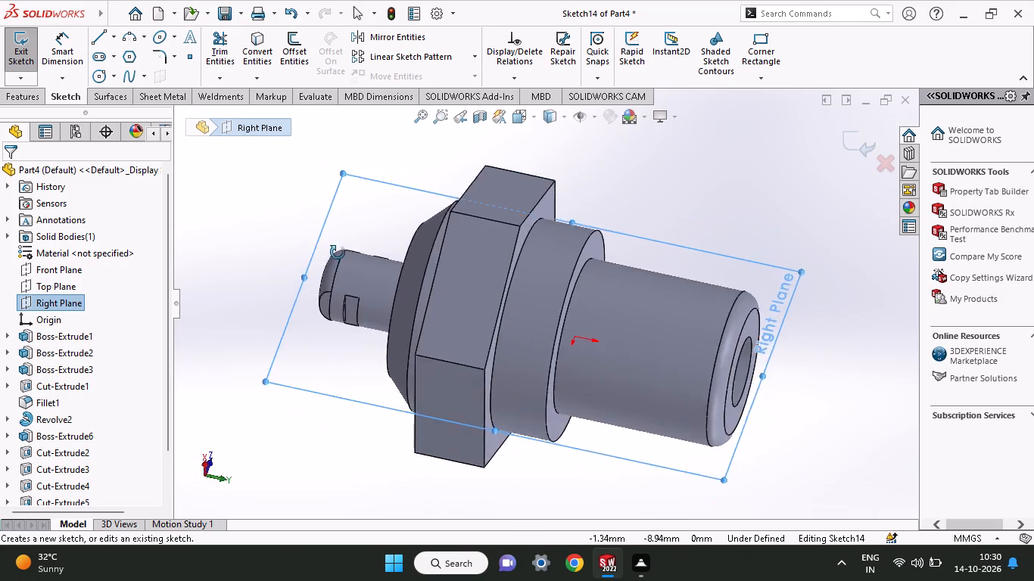
pyautogui.moveTo(338, 253); pyautogui.dragTo(321, 415, button='middle')
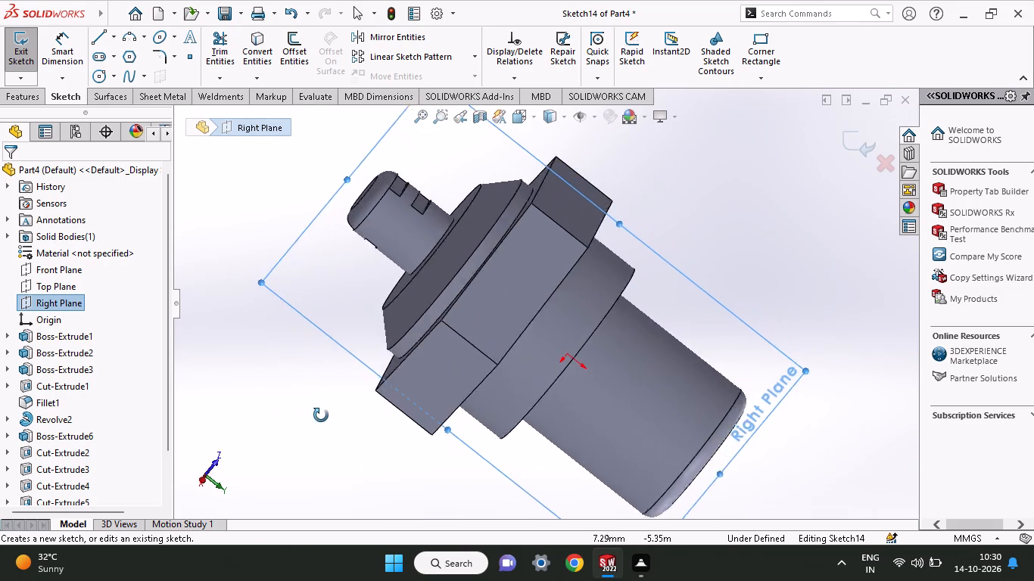
pyautogui.moveTo(321, 415); pyautogui.dragTo(319, 331, button='middle')
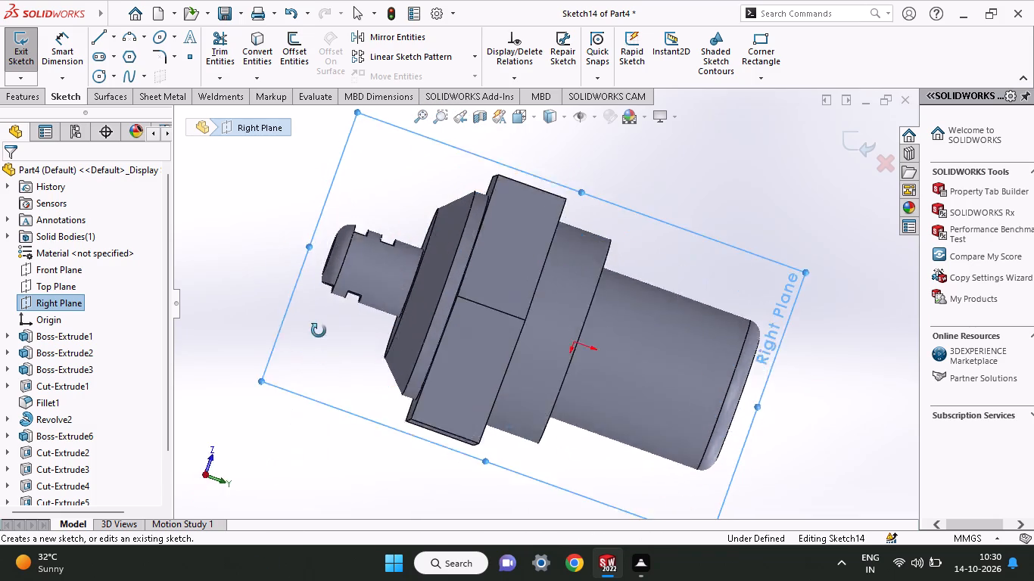
pyautogui.moveTo(319, 331); pyautogui.dragTo(313, 322, button='middle')
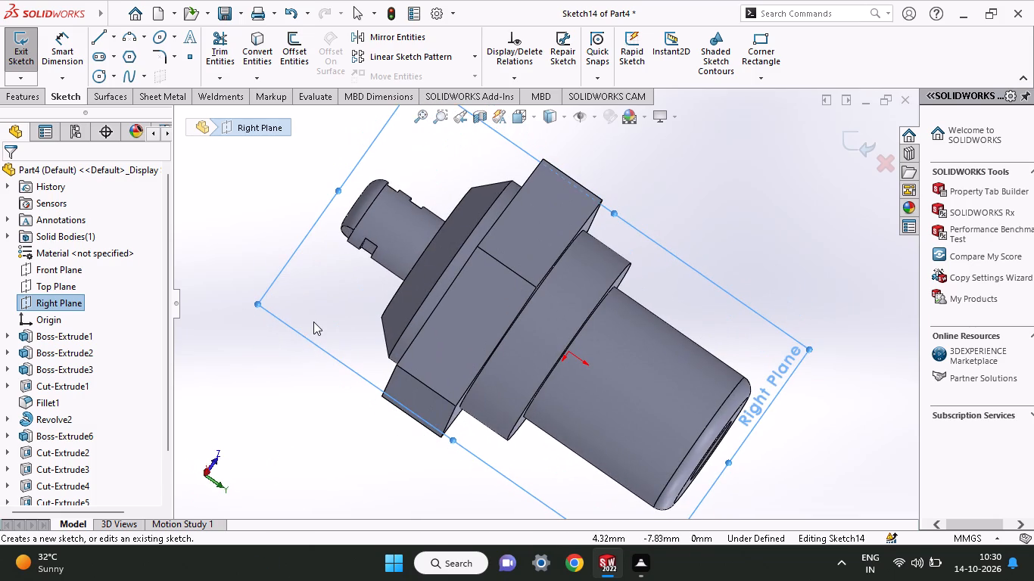
pyautogui.click(313, 292)
pyautogui.moveTo(313, 292); pyautogui.dragTo(322, 242, button='middle')
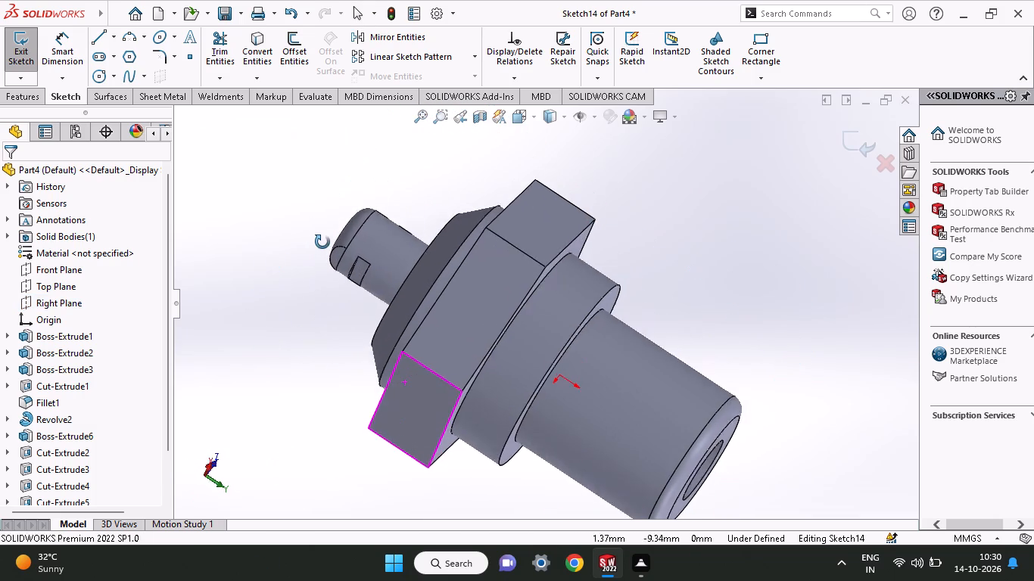
pyautogui.moveTo(322, 242); pyautogui.dragTo(323, 231, button='middle')
pyautogui.moveTo(316, 294); pyautogui.dragTo(281, 381, button='middle')
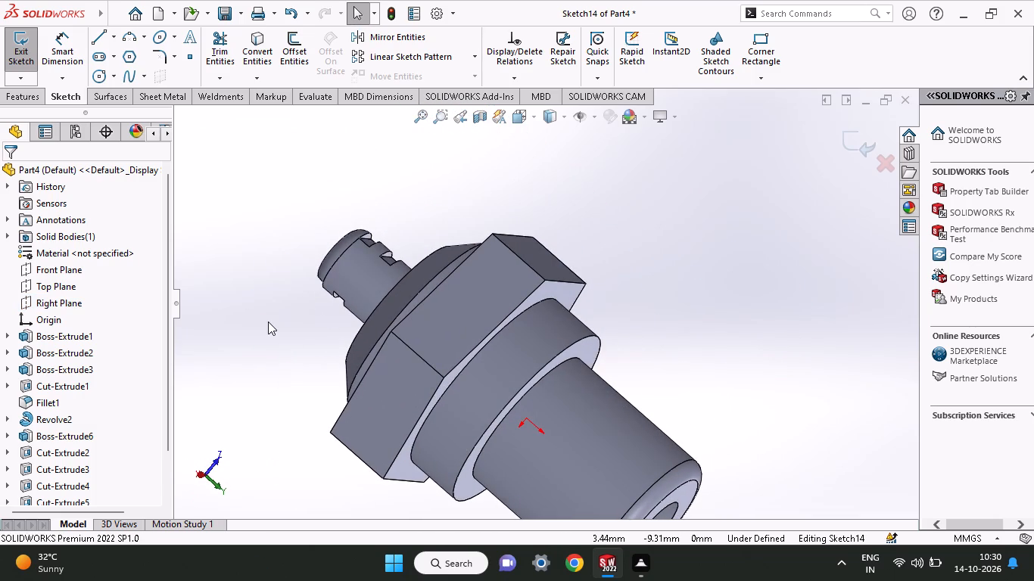
pyautogui.moveTo(268, 322); pyautogui.dragTo(287, 312, button='middle')
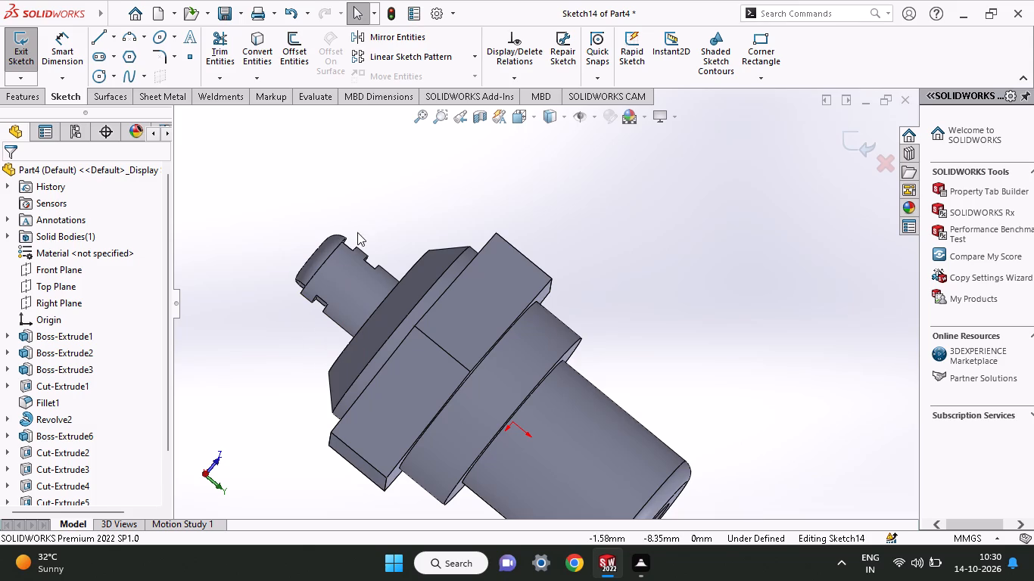
pyautogui.middleClick(317, 330)
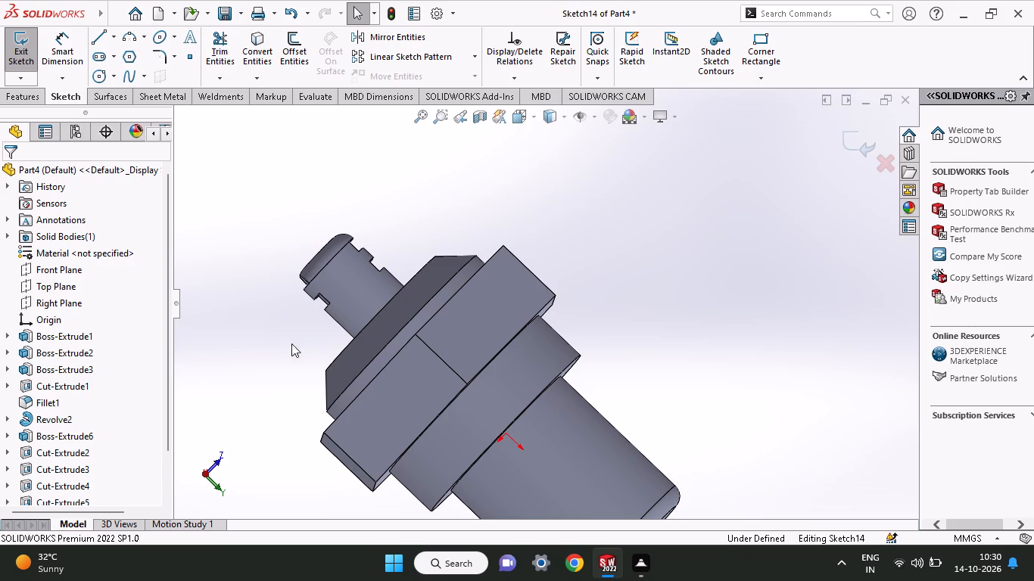
# Close the empty sketch and start a fresh one on the Right Plane, focused on the notched end pin.
pyautogui.click(73, 309)
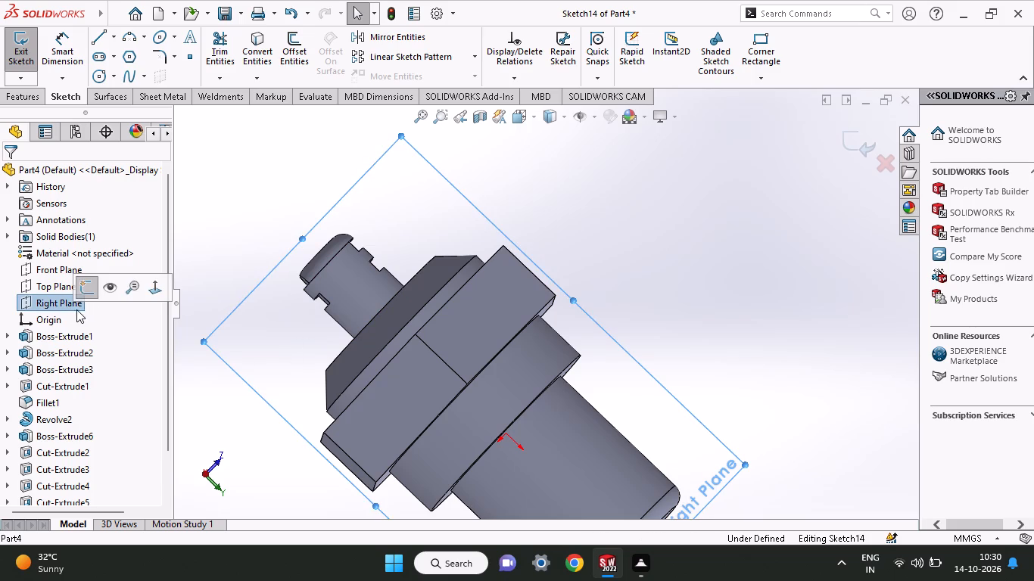
pyautogui.click(86, 293)
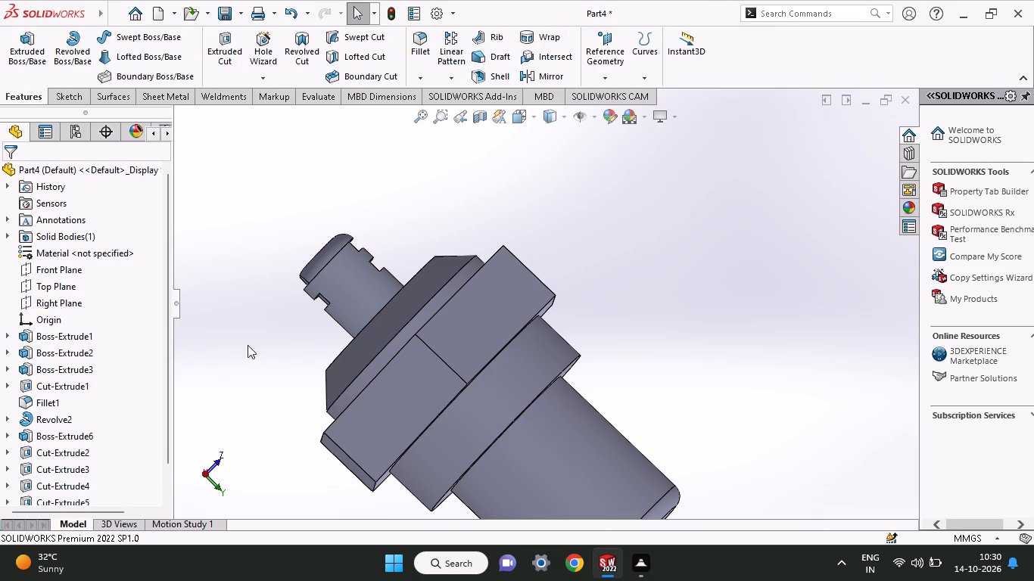
pyautogui.click(77, 309)
pyautogui.click(89, 297)
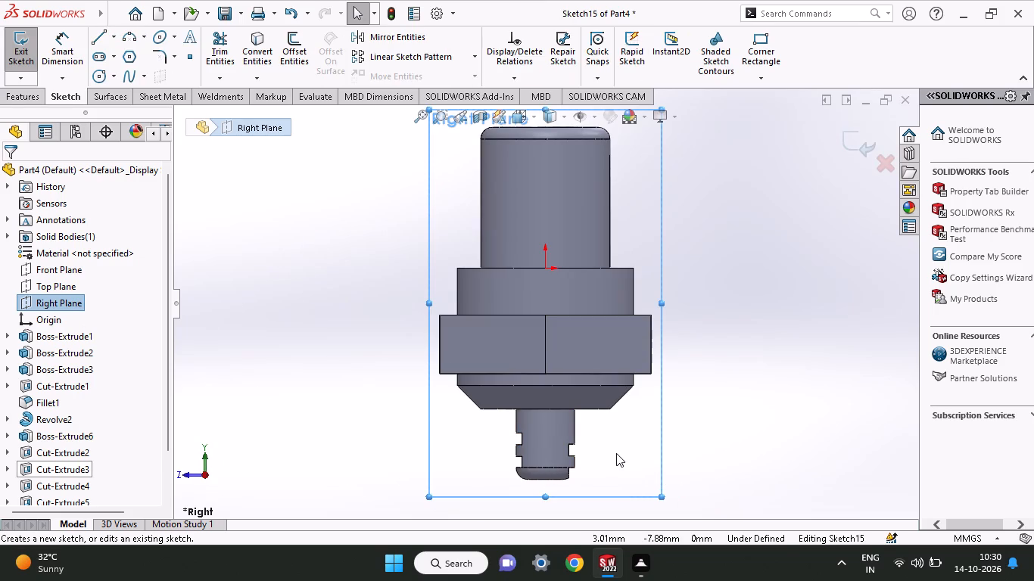
pyautogui.keyDown('ctrl'); pyautogui.scroll(3, 616, 453); pyautogui.keyUp('ctrl')
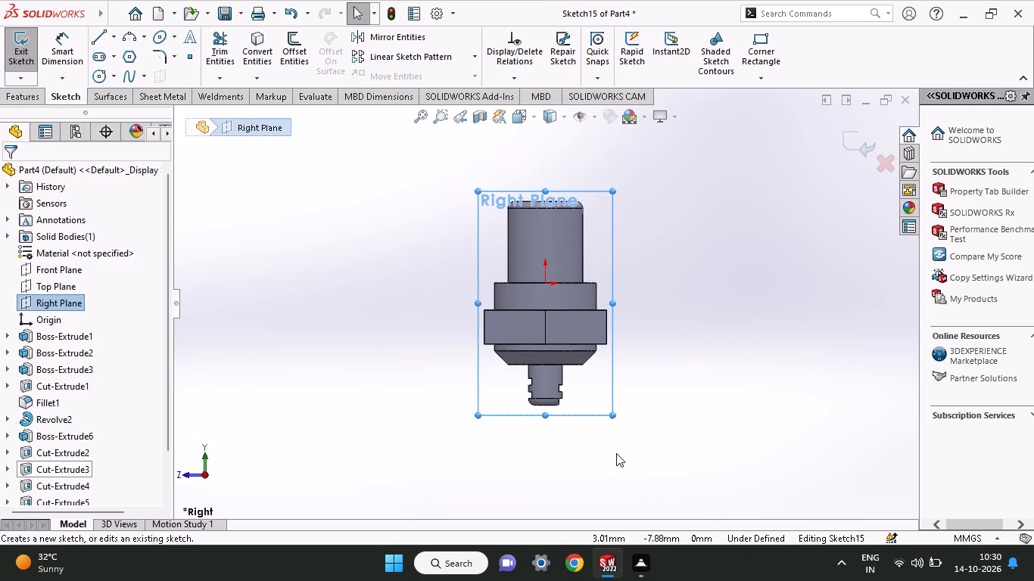
pyautogui.keyDown('ctrl'); pyautogui.scroll(-5, 595, 425); pyautogui.keyUp('ctrl')
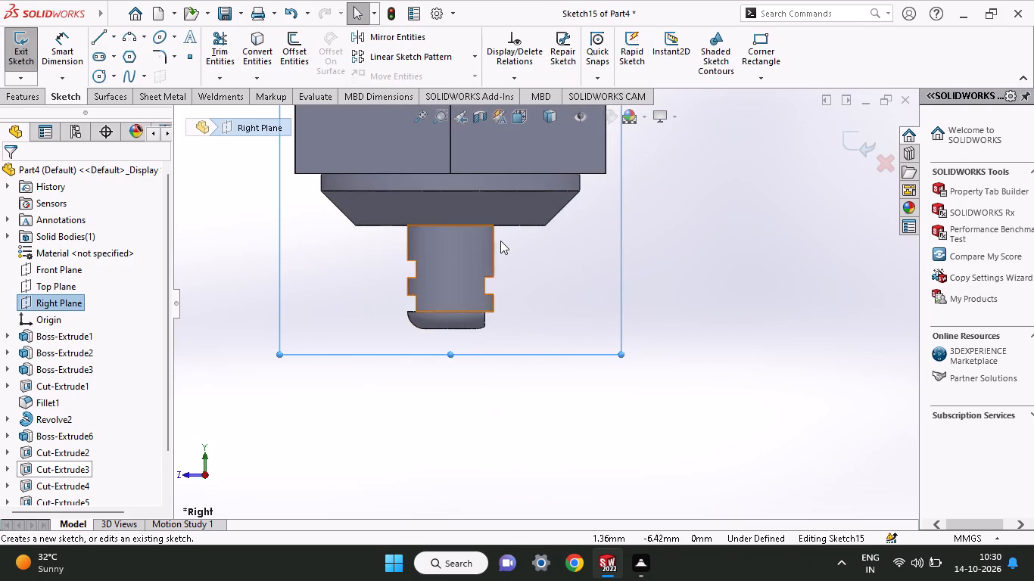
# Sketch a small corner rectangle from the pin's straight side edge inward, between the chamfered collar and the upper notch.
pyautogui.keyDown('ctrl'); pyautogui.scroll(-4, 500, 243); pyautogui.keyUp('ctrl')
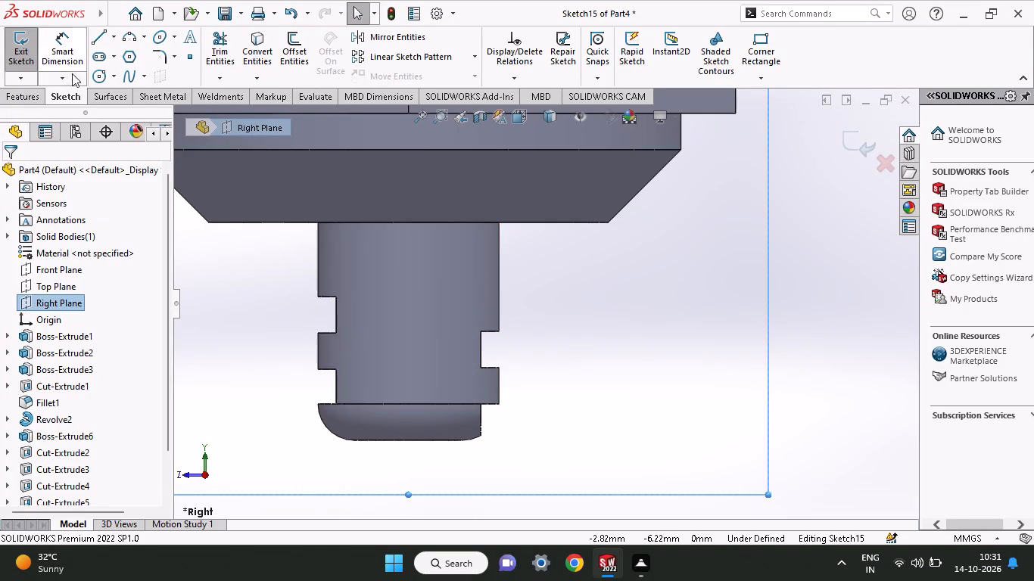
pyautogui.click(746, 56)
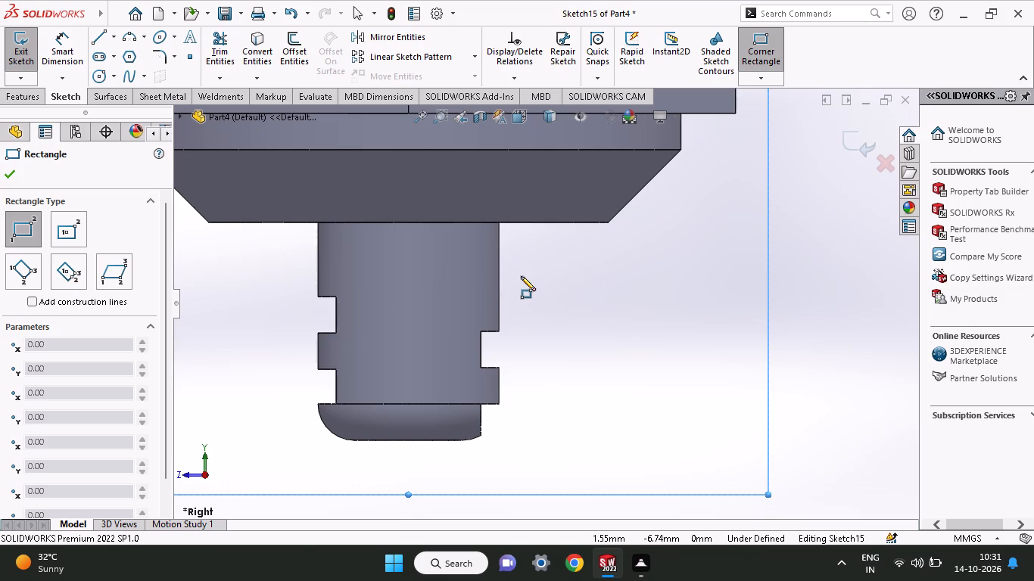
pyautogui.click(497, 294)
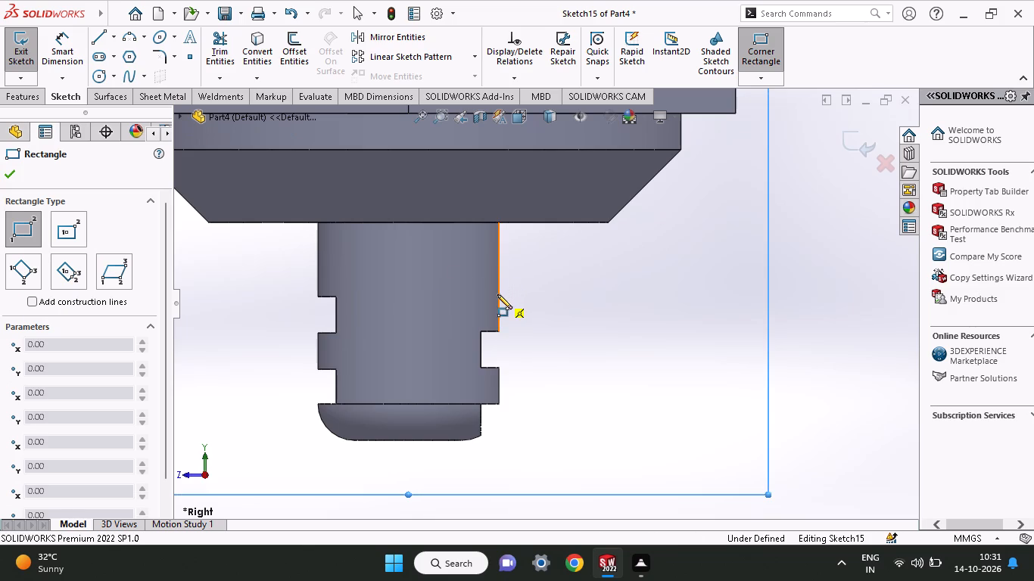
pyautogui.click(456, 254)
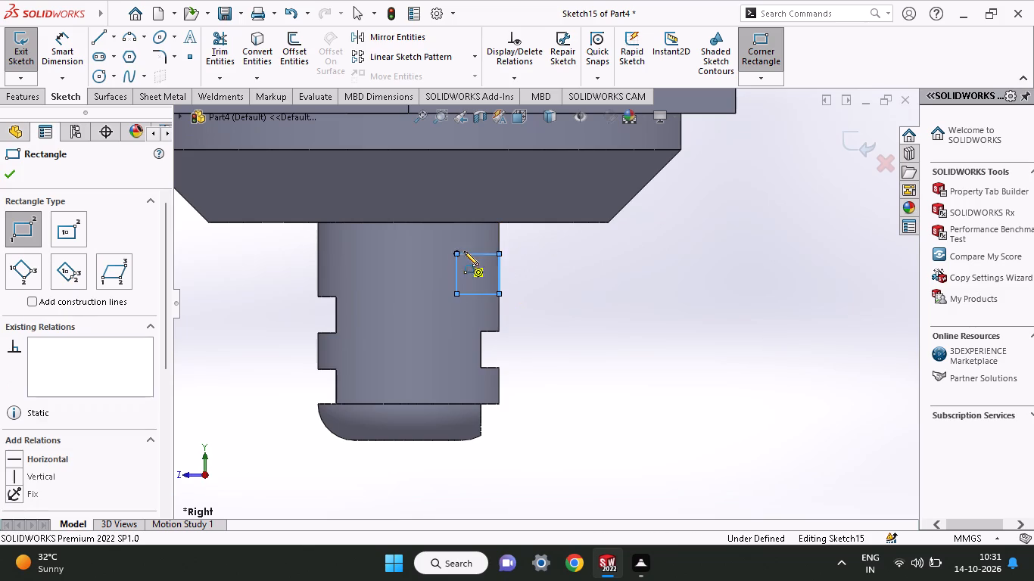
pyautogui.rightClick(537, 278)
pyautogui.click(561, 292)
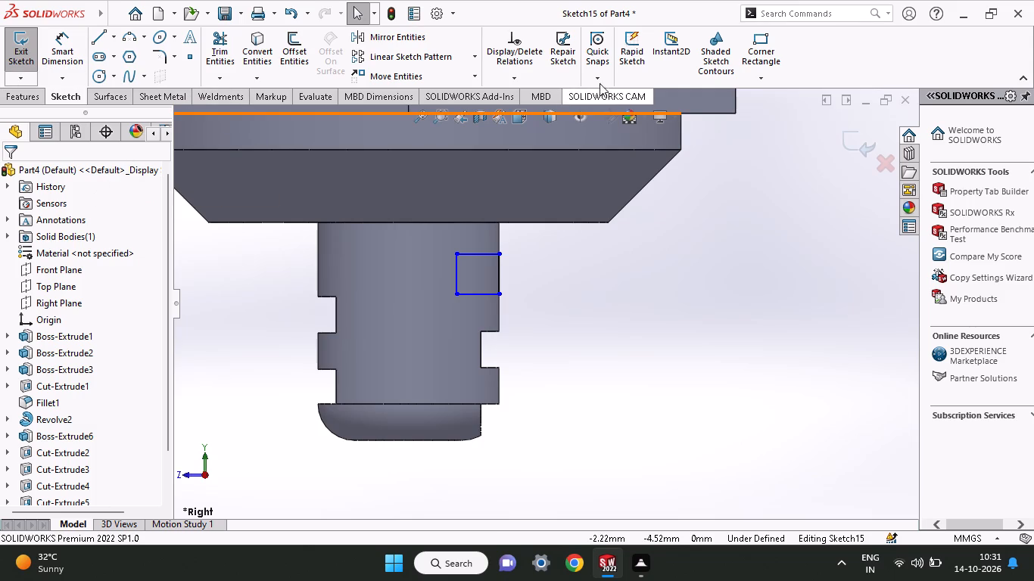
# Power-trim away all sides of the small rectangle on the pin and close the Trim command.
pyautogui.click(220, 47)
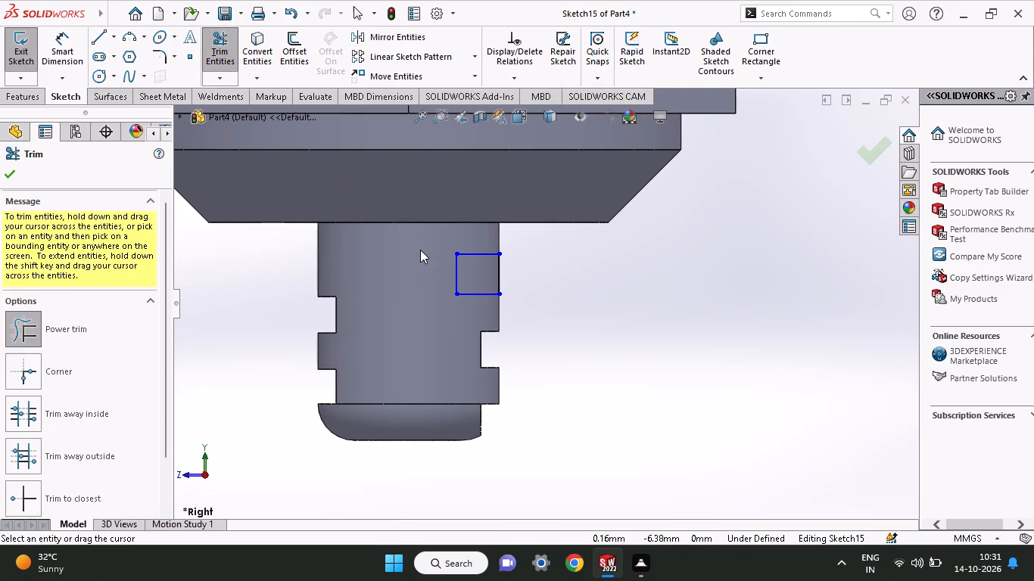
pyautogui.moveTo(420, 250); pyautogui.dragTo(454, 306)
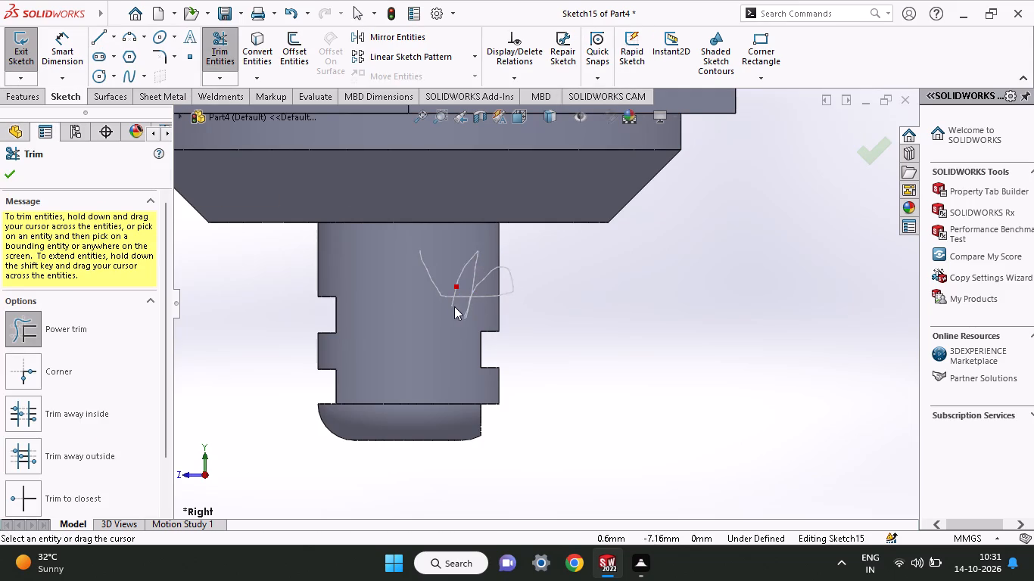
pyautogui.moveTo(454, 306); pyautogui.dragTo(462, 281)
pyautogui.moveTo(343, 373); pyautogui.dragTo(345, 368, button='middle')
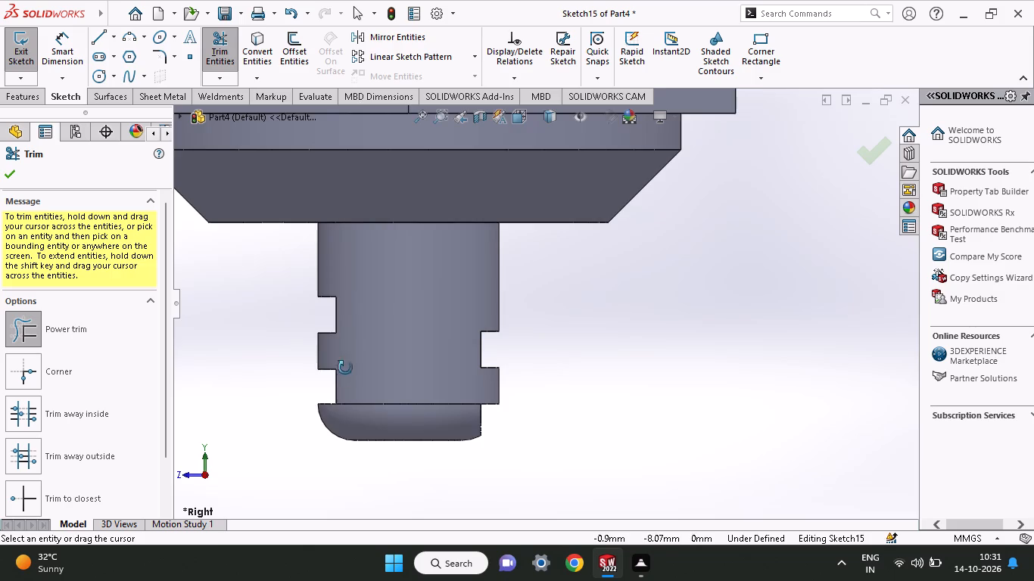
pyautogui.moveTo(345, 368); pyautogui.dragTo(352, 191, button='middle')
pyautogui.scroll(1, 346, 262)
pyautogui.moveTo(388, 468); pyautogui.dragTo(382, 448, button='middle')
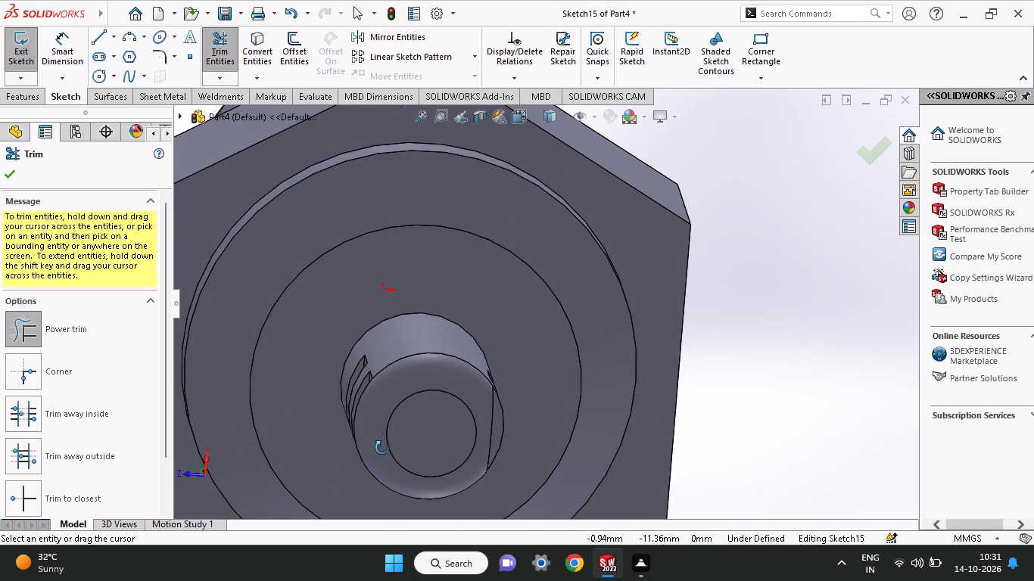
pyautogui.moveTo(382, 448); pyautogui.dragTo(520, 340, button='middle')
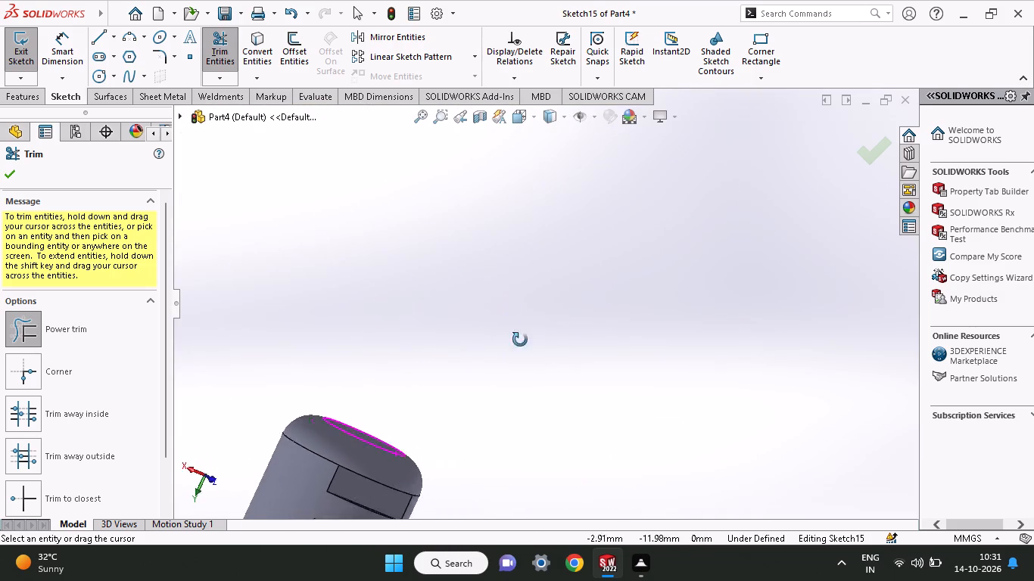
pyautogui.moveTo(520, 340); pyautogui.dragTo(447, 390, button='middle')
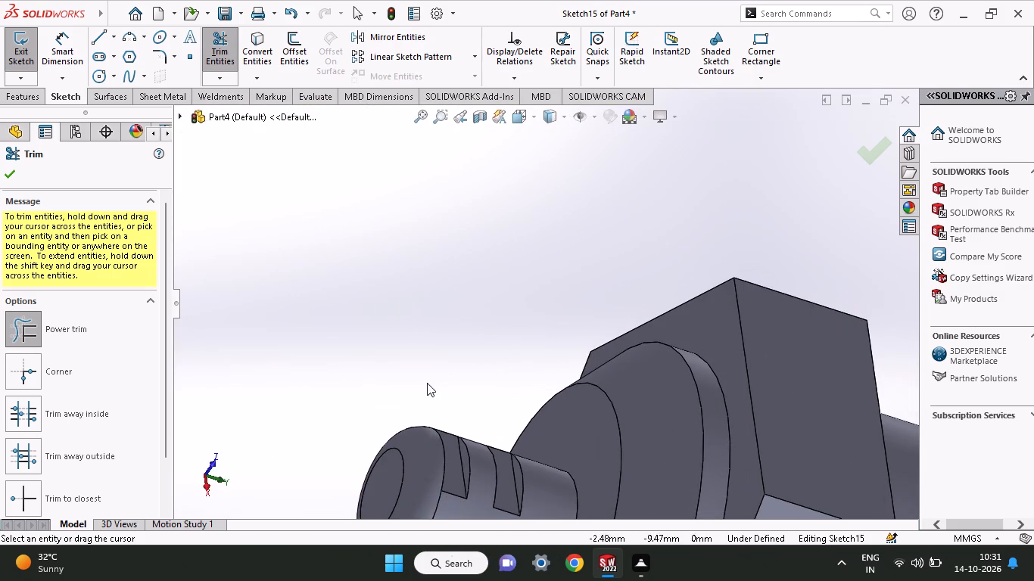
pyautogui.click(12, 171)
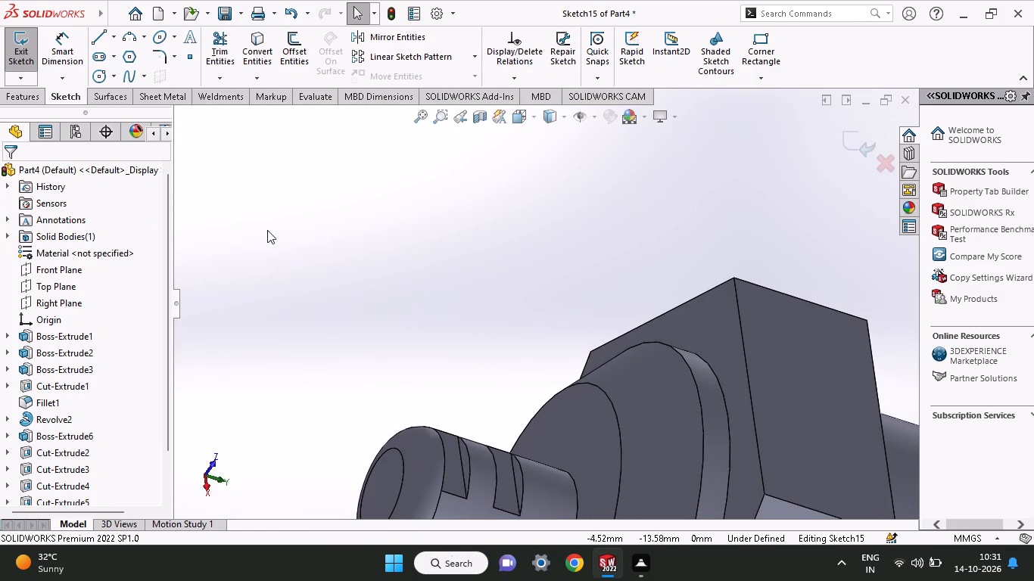
# Examine the pin's notches and rounded tip close up, and compare them with the collar and hex body on the whole part.
pyautogui.moveTo(353, 281); pyautogui.dragTo(385, 427, button='middle')
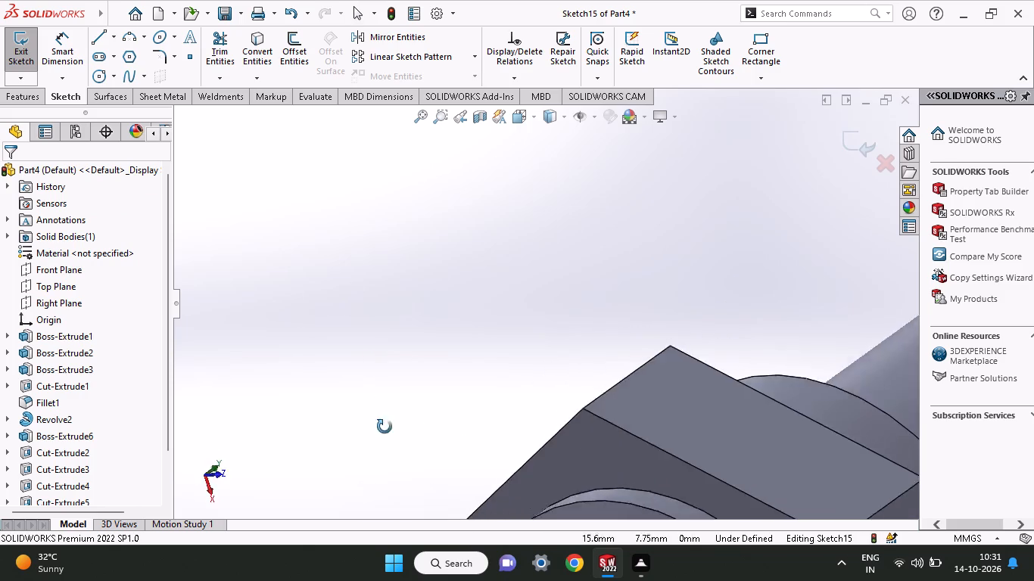
pyautogui.moveTo(385, 427); pyautogui.dragTo(357, 238, button='middle')
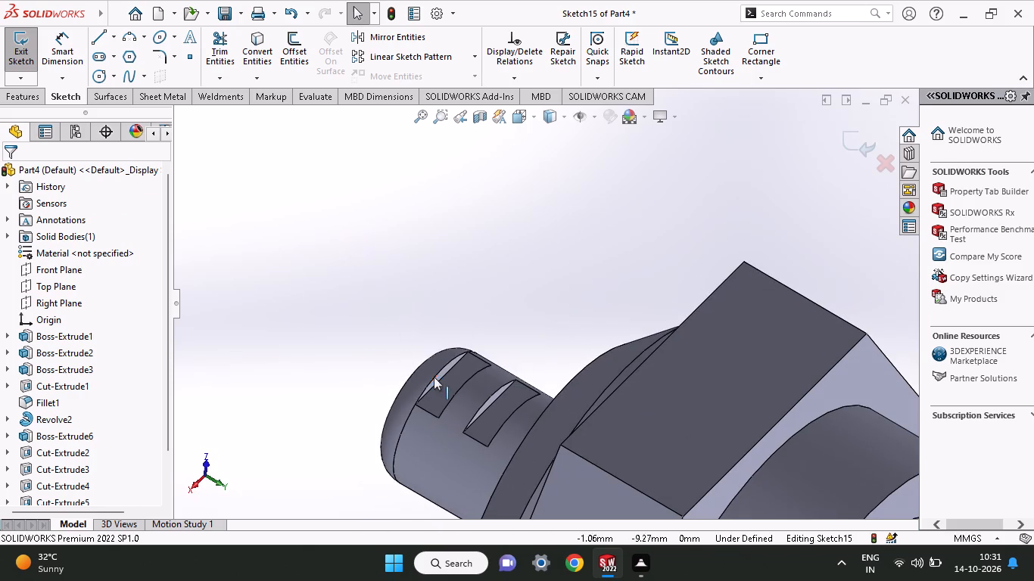
pyautogui.moveTo(434, 452); pyautogui.dragTo(367, 230, button='middle')
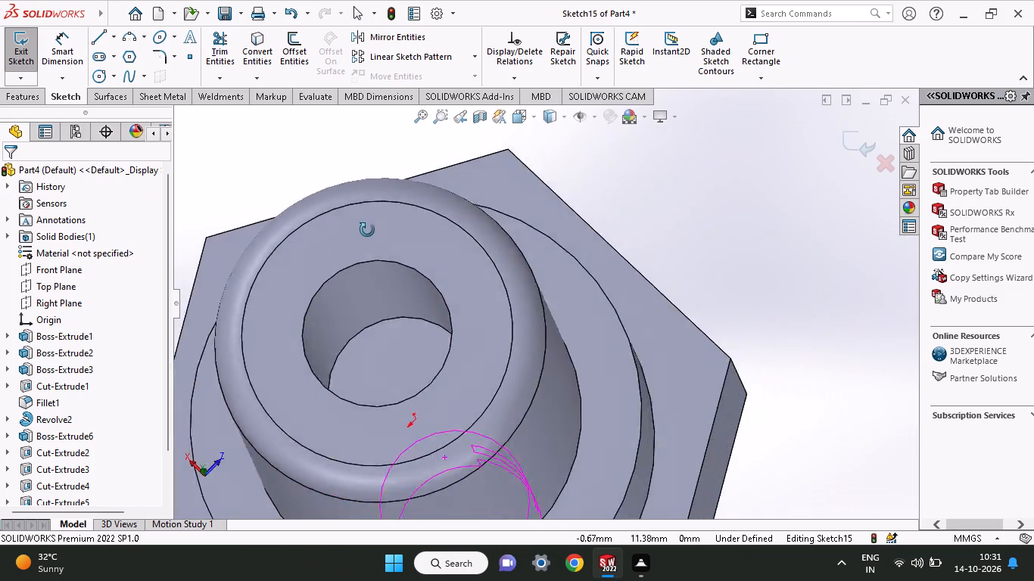
pyautogui.moveTo(367, 230); pyautogui.dragTo(337, 445, button='middle')
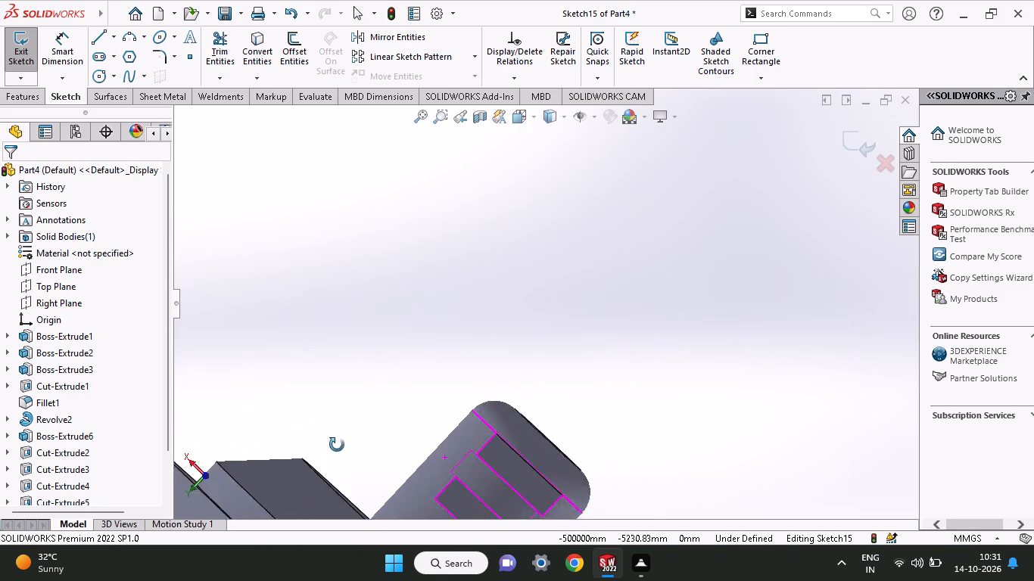
pyautogui.moveTo(337, 445); pyautogui.dragTo(382, 569, button='middle')
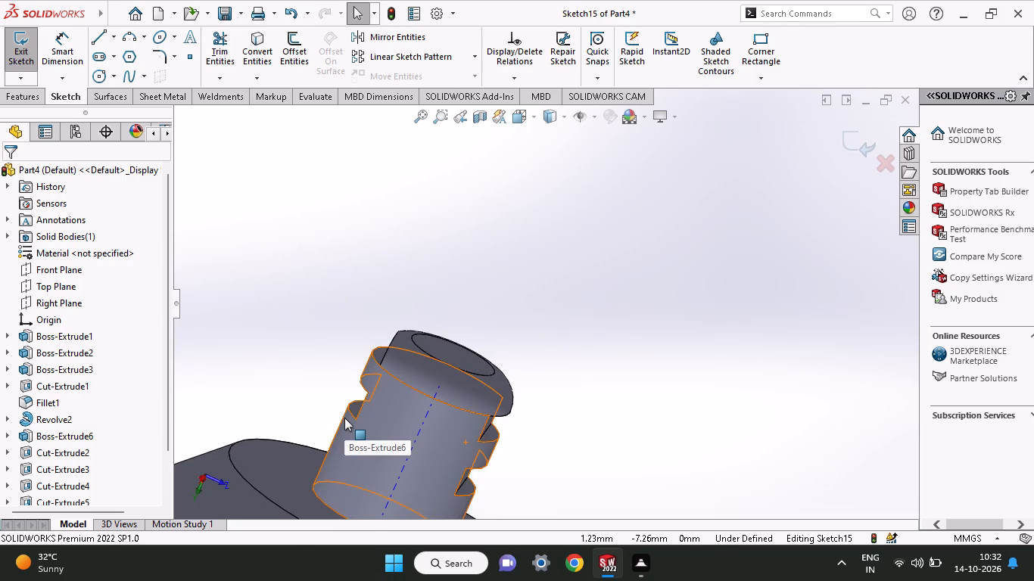
pyautogui.keyDown('ctrl'); pyautogui.scroll(6, 359, 401); pyautogui.keyUp('ctrl')
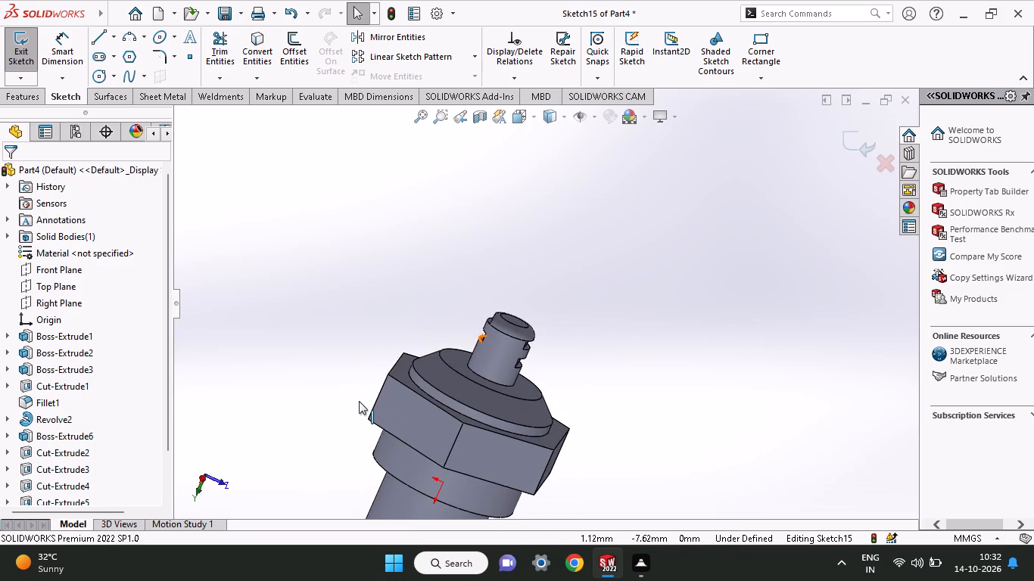
pyautogui.keyDown('ctrl'); pyautogui.scroll(2, 359, 401); pyautogui.keyUp('ctrl')
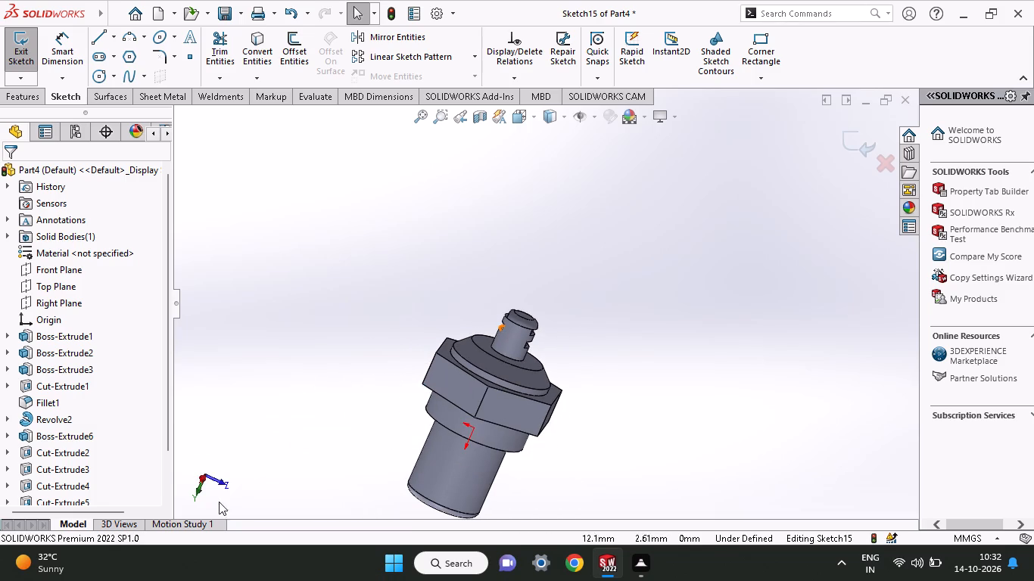
pyautogui.moveTo(549, 289); pyautogui.dragTo(569, 334, button='middle')
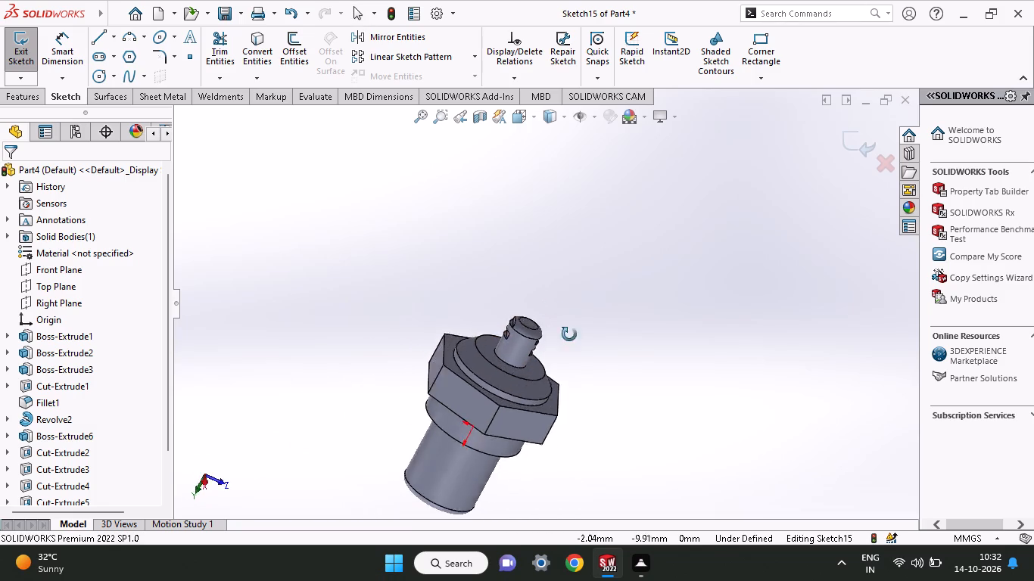
pyautogui.moveTo(569, 334); pyautogui.dragTo(662, 417, button='middle')
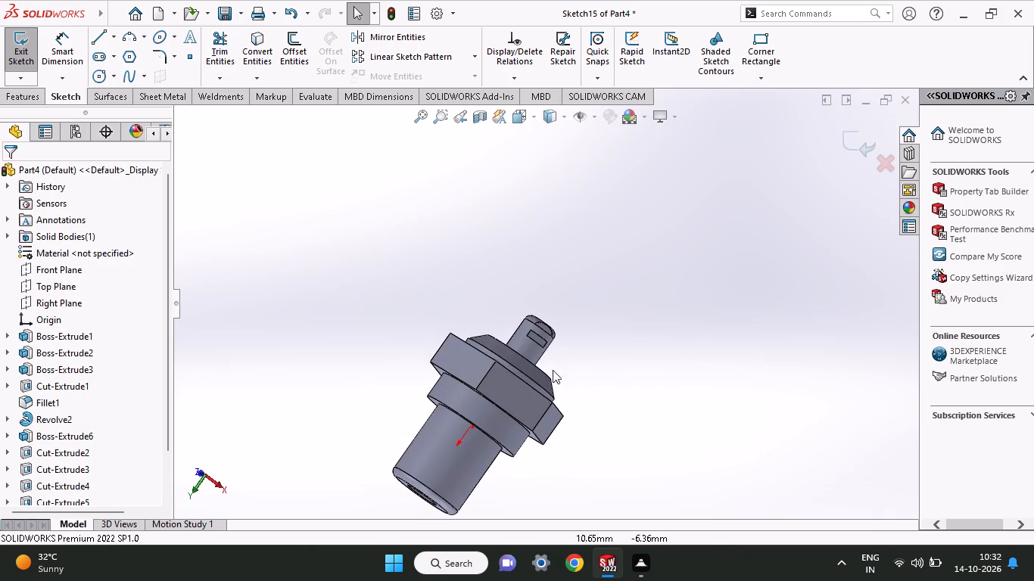
# Examine the whole part from the bored cylinder end, the side and the pin end.
pyautogui.moveTo(351, 424); pyautogui.dragTo(468, 354, button='middle')
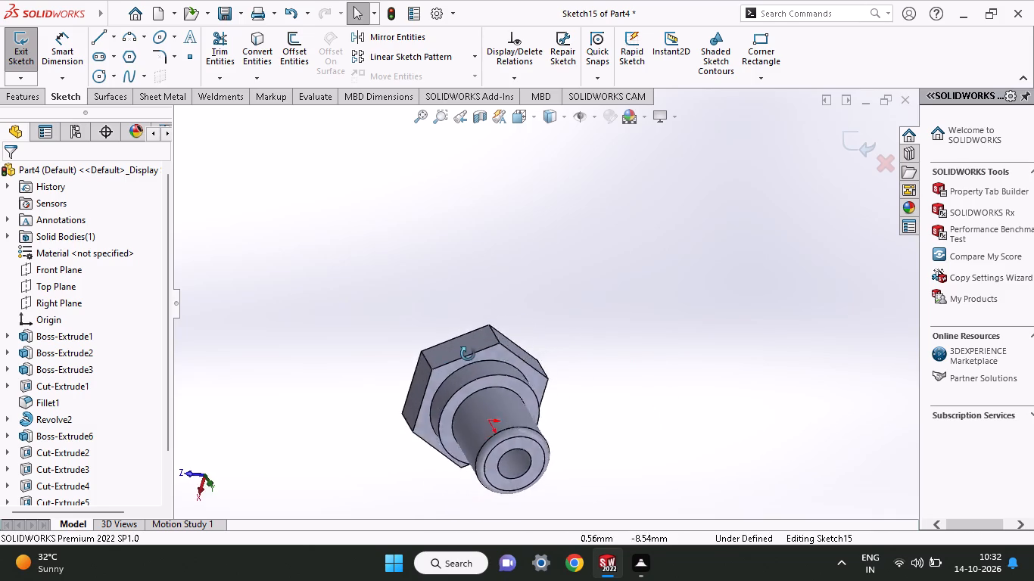
pyautogui.moveTo(468, 354); pyautogui.dragTo(366, 359, button='middle')
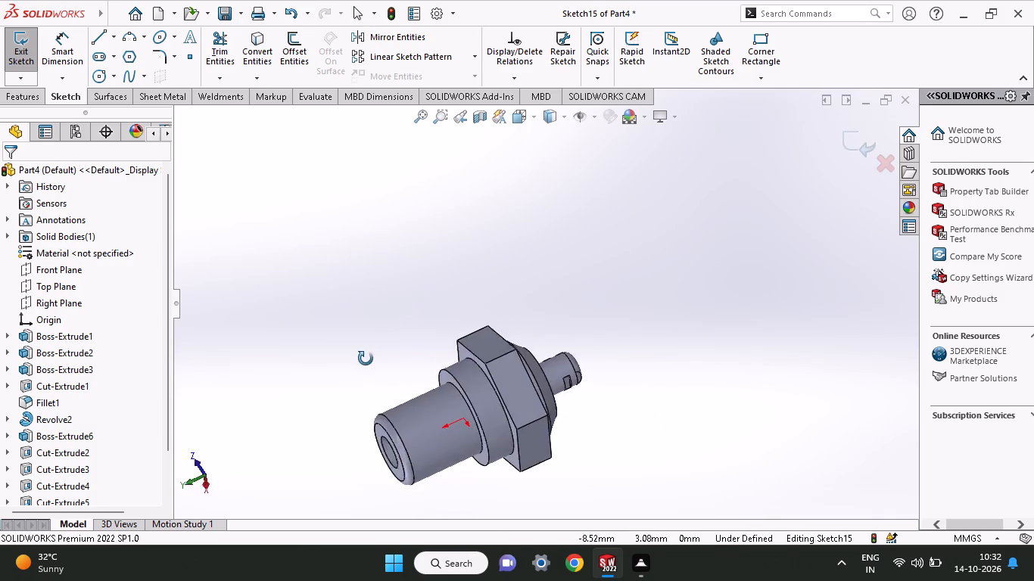
pyautogui.moveTo(366, 359); pyautogui.dragTo(363, 326, button='middle')
pyautogui.moveTo(349, 346); pyautogui.dragTo(436, 253, button='middle')
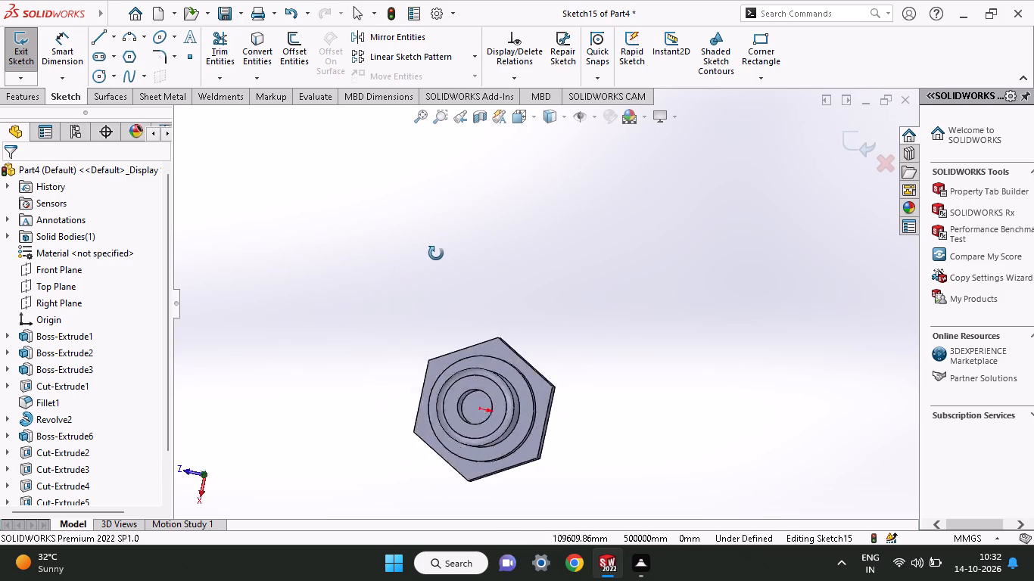
pyautogui.moveTo(436, 253); pyautogui.dragTo(395, 350, button='middle')
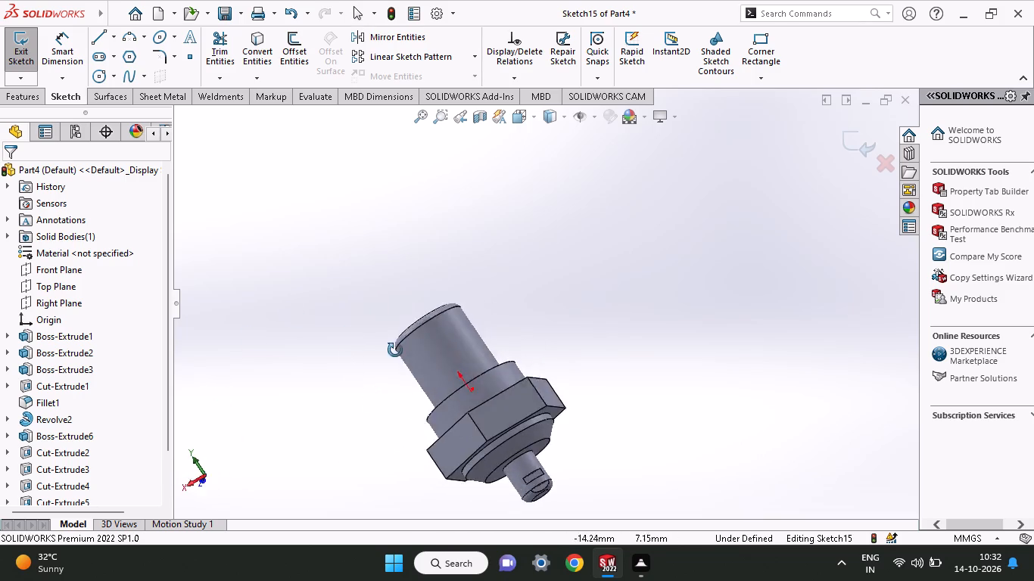
pyautogui.moveTo(395, 350); pyautogui.dragTo(391, 376, button='middle')
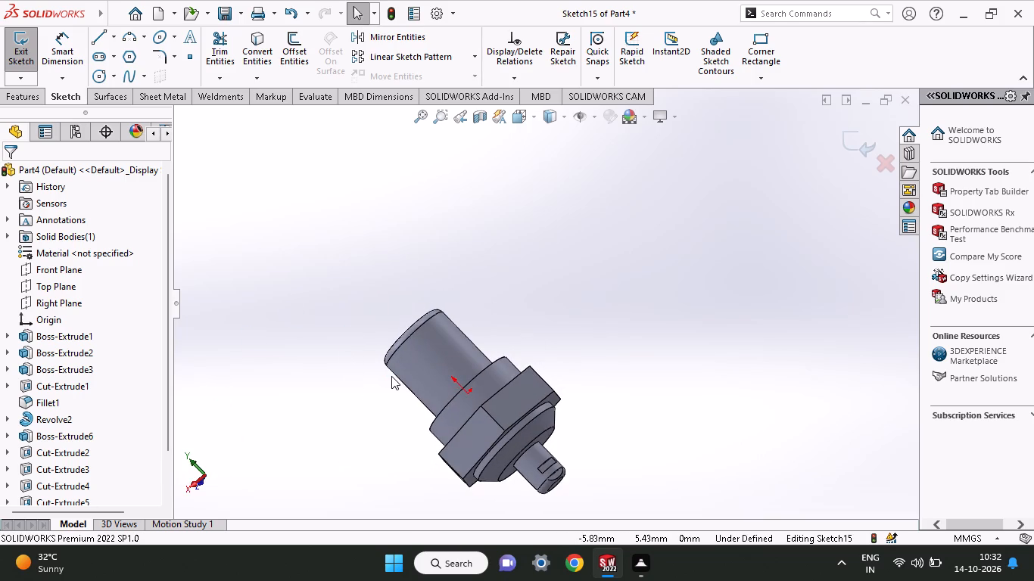
pyautogui.moveTo(382, 428); pyautogui.dragTo(553, 361, button='middle')
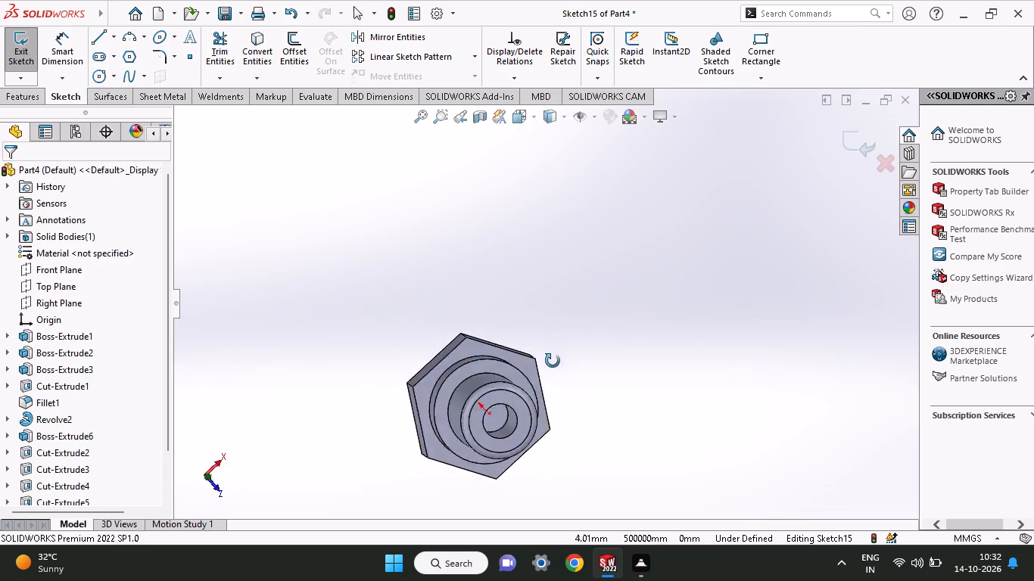
pyautogui.moveTo(553, 361); pyautogui.dragTo(325, 377, button='middle')
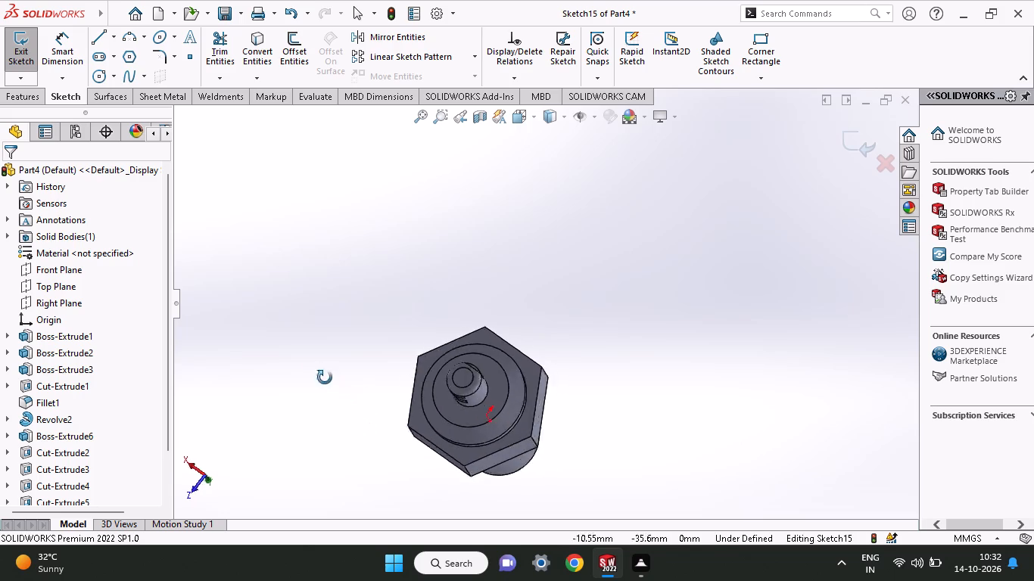
pyautogui.moveTo(325, 377); pyautogui.dragTo(281, 272, button='middle')
# Examine the notched pin, hex body and stepped cylinder from oblique views of both ends and in side profile.
pyautogui.moveTo(494, 290); pyautogui.dragTo(496, 331, button='middle')
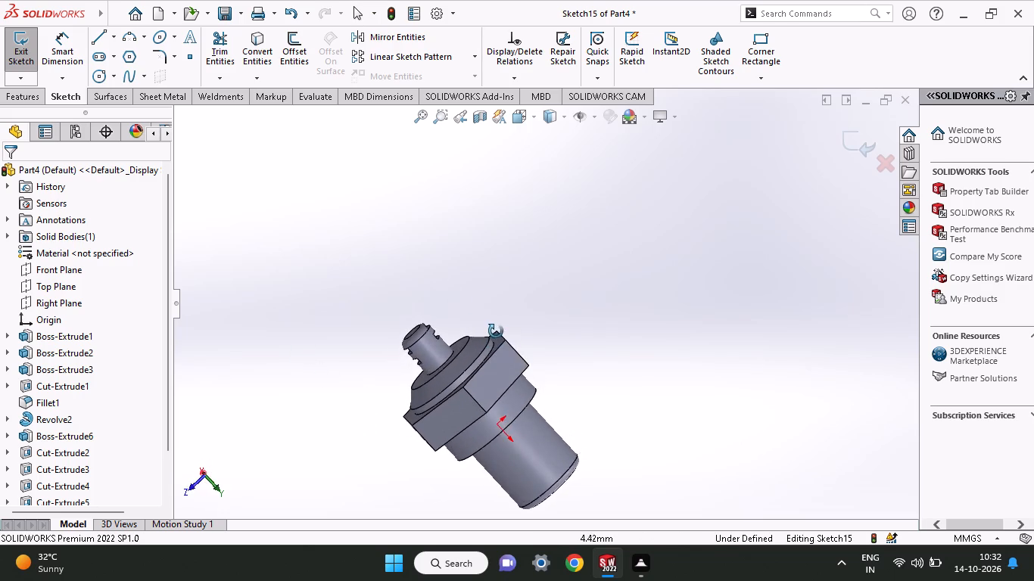
pyautogui.moveTo(496, 331); pyautogui.dragTo(479, 360, button='middle')
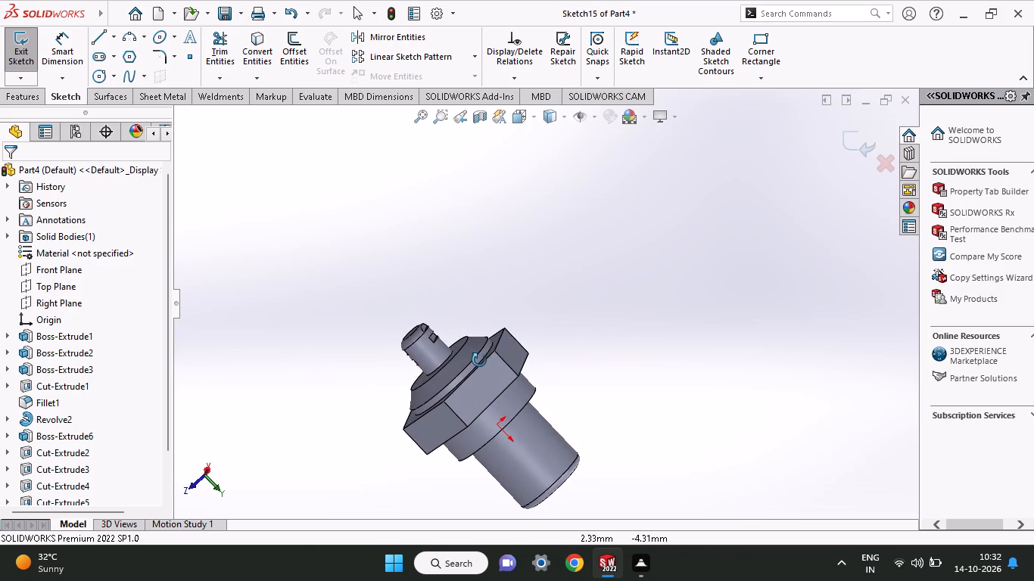
pyautogui.moveTo(479, 360); pyautogui.dragTo(564, 500, button='middle')
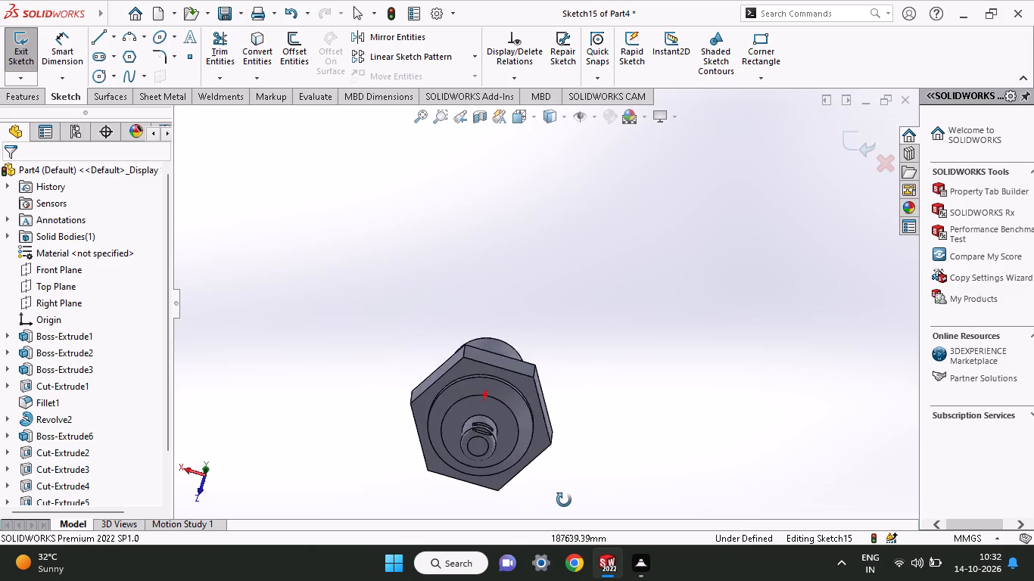
pyautogui.moveTo(564, 500); pyautogui.dragTo(367, 418, button='middle')
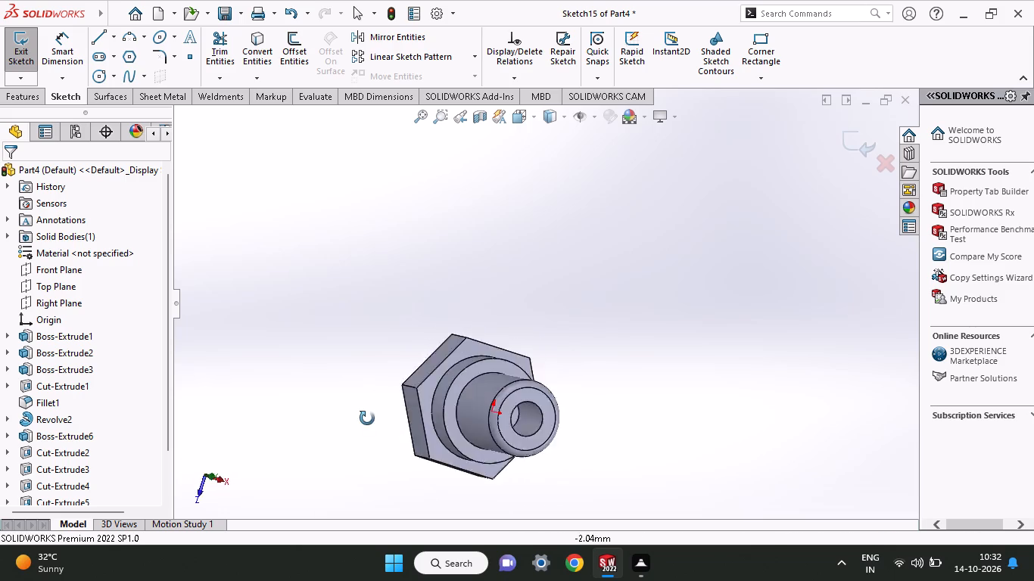
pyautogui.moveTo(367, 418); pyautogui.dragTo(604, 379, button='middle')
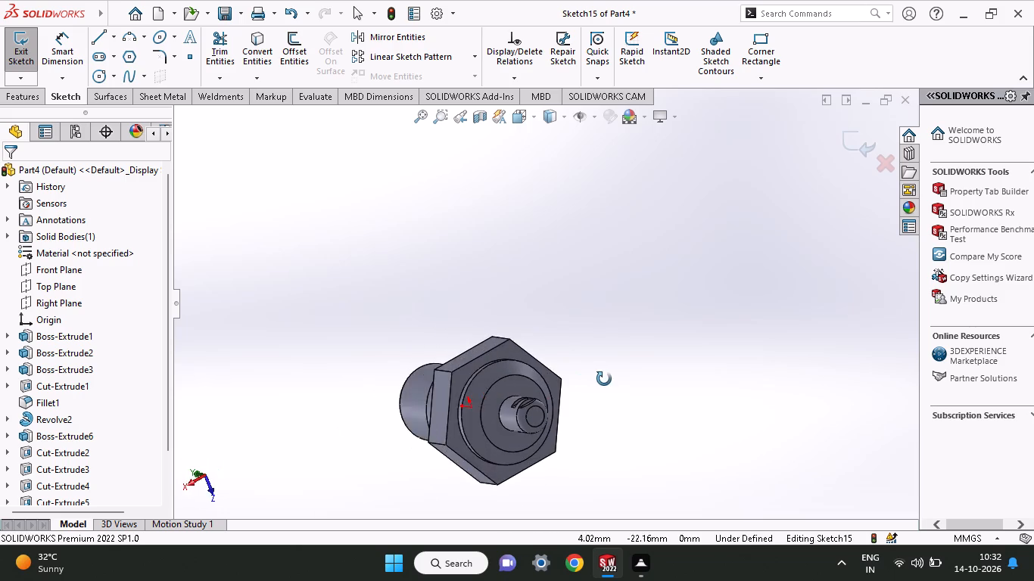
pyautogui.moveTo(604, 379); pyautogui.dragTo(450, 444, button='middle')
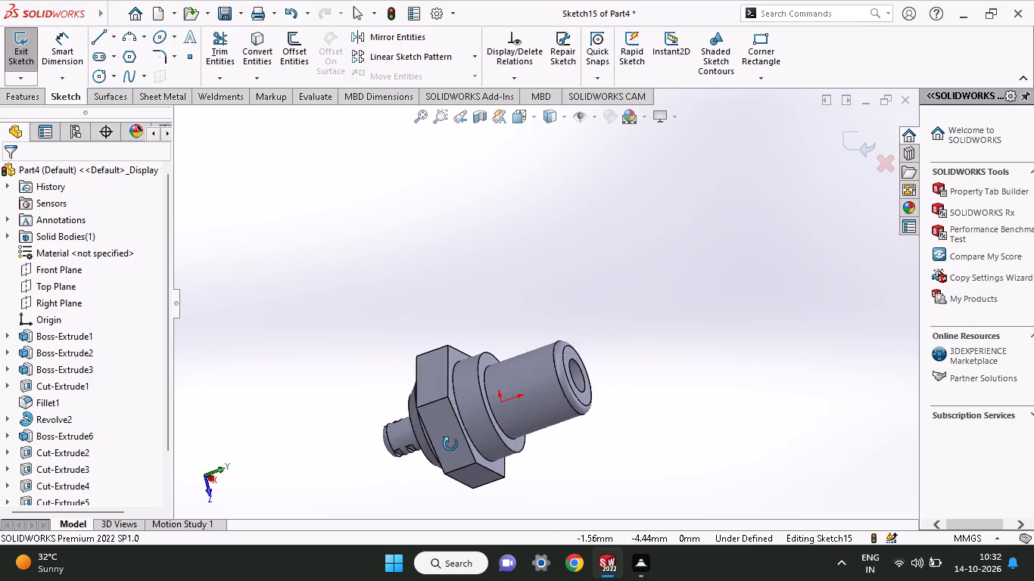
pyautogui.moveTo(450, 444); pyautogui.dragTo(492, 272, button='middle')
pyautogui.moveTo(506, 472); pyautogui.dragTo(304, 448, button='middle')
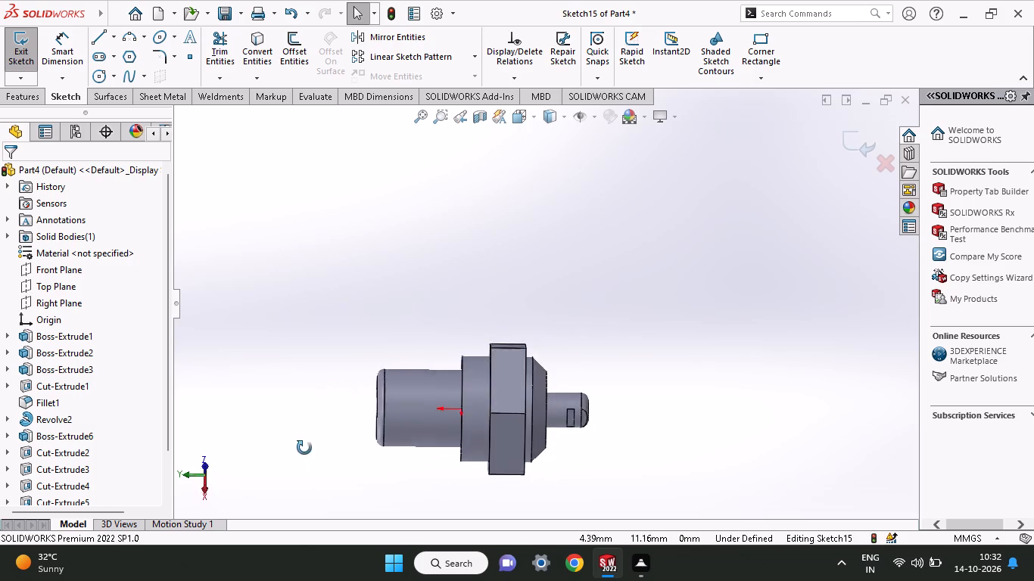
# Examine the whole part from the pin end, the bored cylinder end and upright side views, including the pin's notches and the hex body.
pyautogui.moveTo(304, 448); pyautogui.dragTo(562, 190, button='middle')
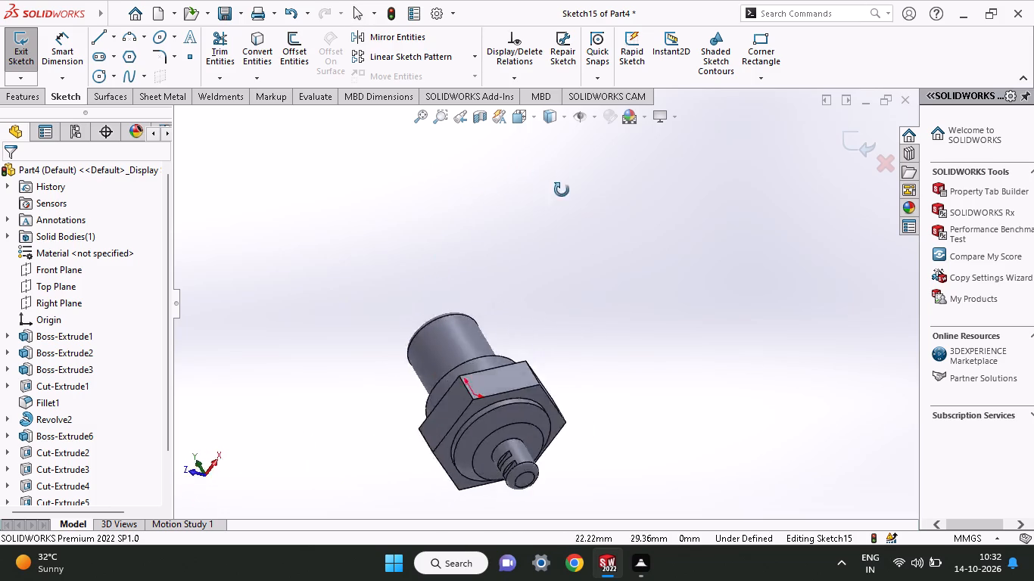
pyautogui.moveTo(562, 190); pyautogui.dragTo(429, 474, button='middle')
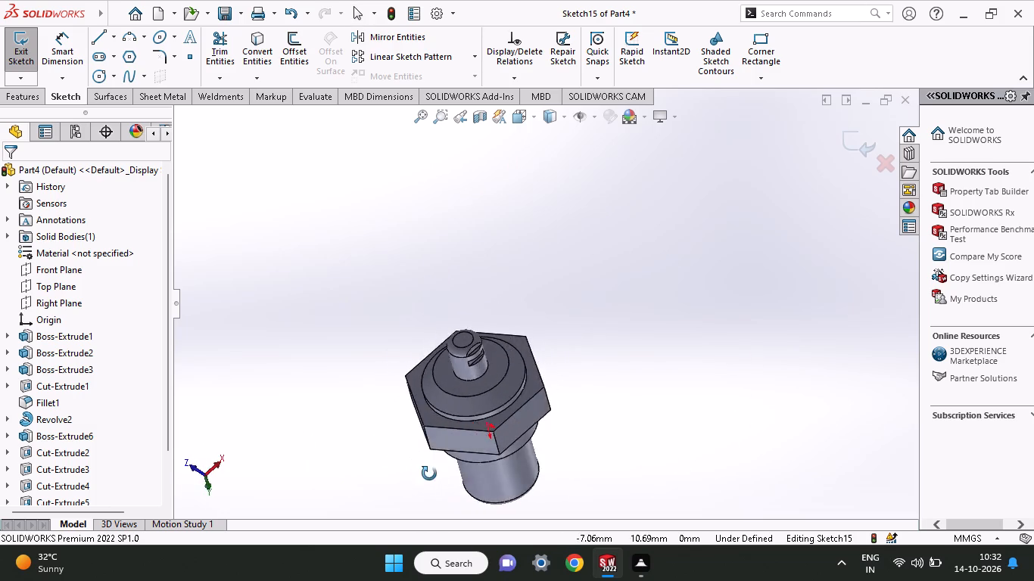
pyautogui.moveTo(429, 474); pyautogui.dragTo(434, 255, button='middle')
pyautogui.moveTo(513, 467); pyautogui.dragTo(545, 233, button='middle')
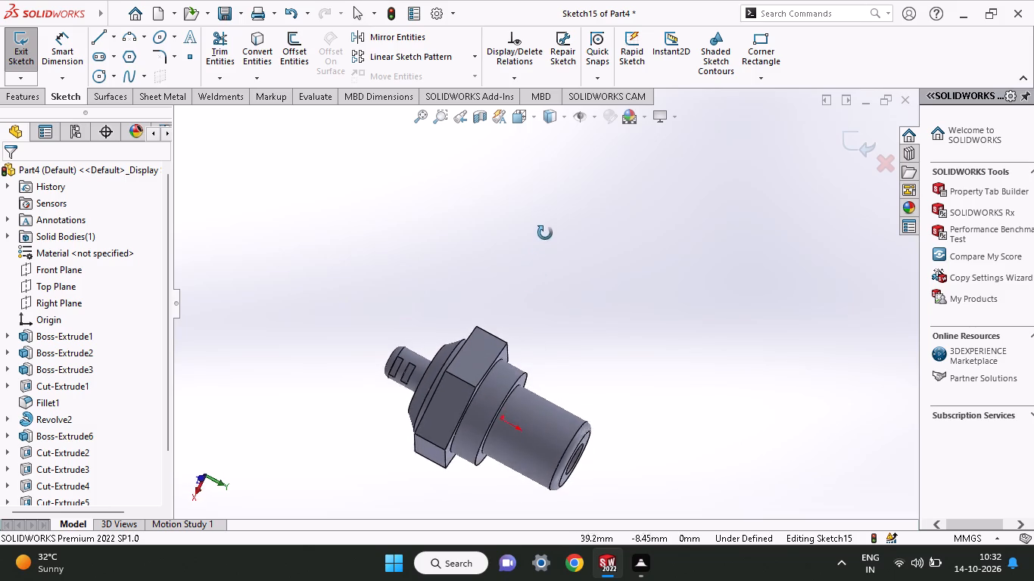
pyautogui.moveTo(545, 233); pyautogui.dragTo(552, 217, button='middle')
pyautogui.moveTo(502, 473); pyautogui.dragTo(618, 194, button='middle')
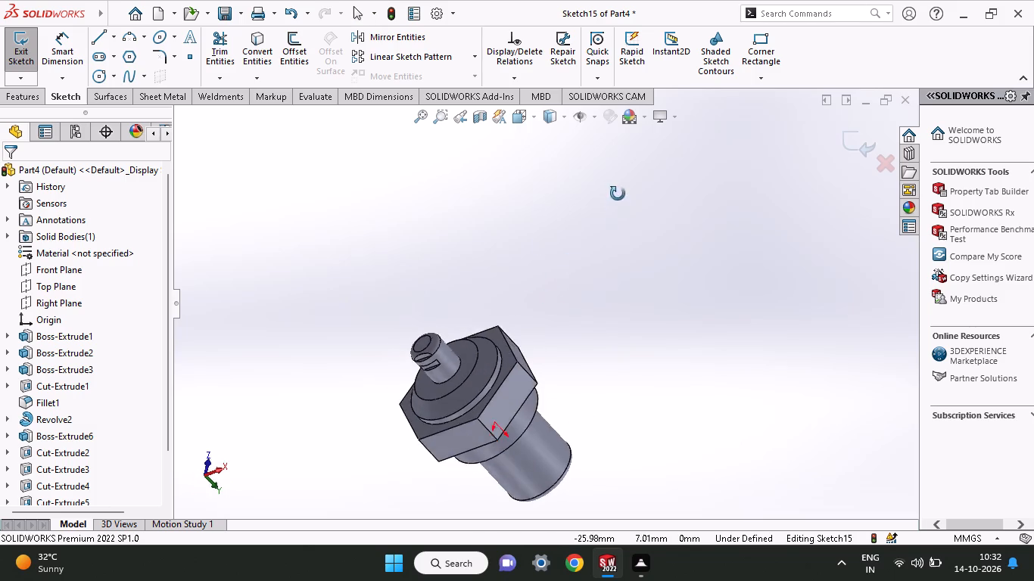
pyautogui.moveTo(618, 194); pyautogui.dragTo(618, 196, button='middle')
pyautogui.moveTo(478, 495); pyautogui.dragTo(698, 275, button='middle')
pyautogui.moveTo(426, 483); pyautogui.dragTo(669, 336, button='middle')
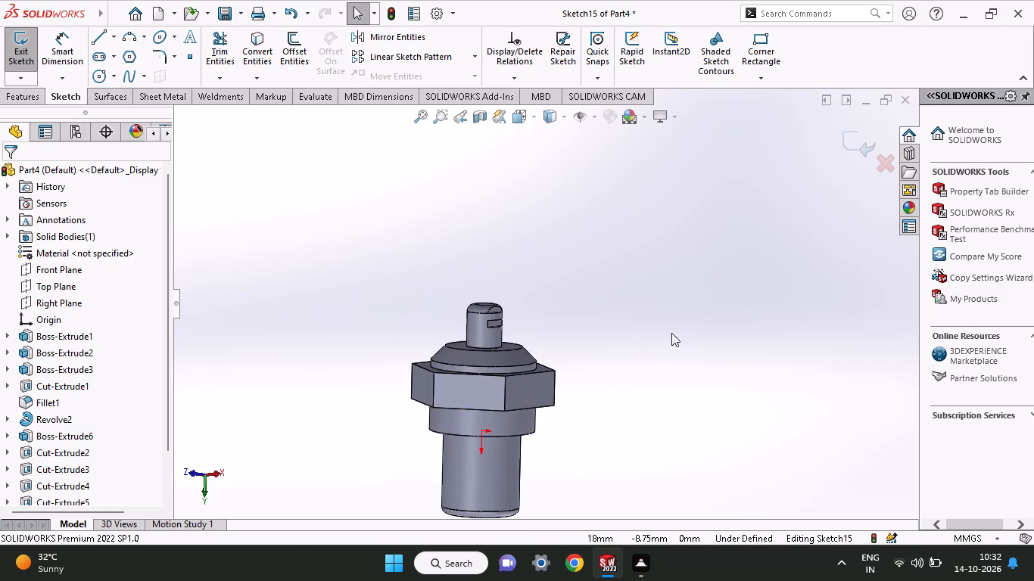
pyautogui.moveTo(389, 434); pyautogui.dragTo(449, 374, button='middle')
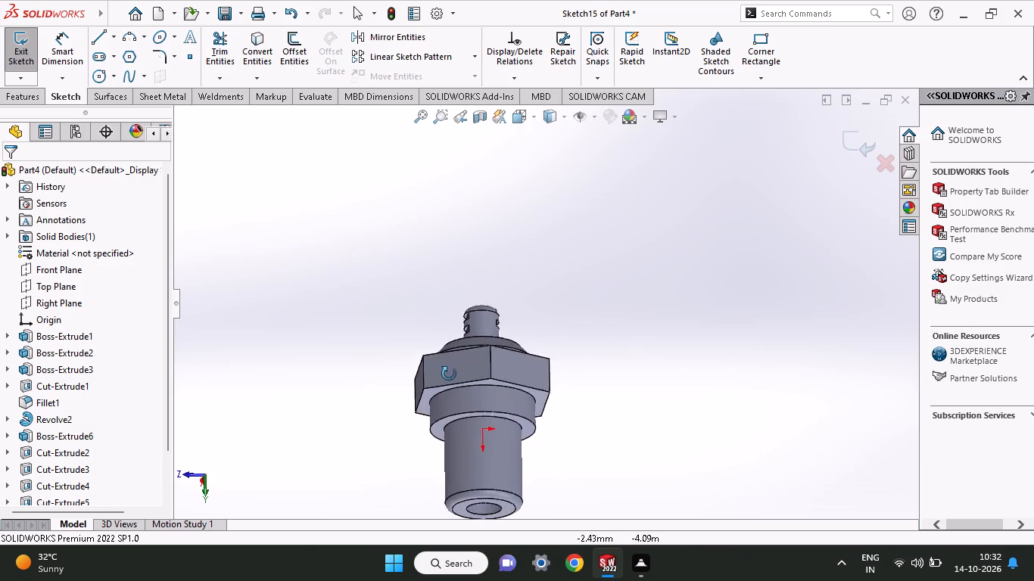
pyautogui.moveTo(449, 374); pyautogui.dragTo(596, 311, button='middle')
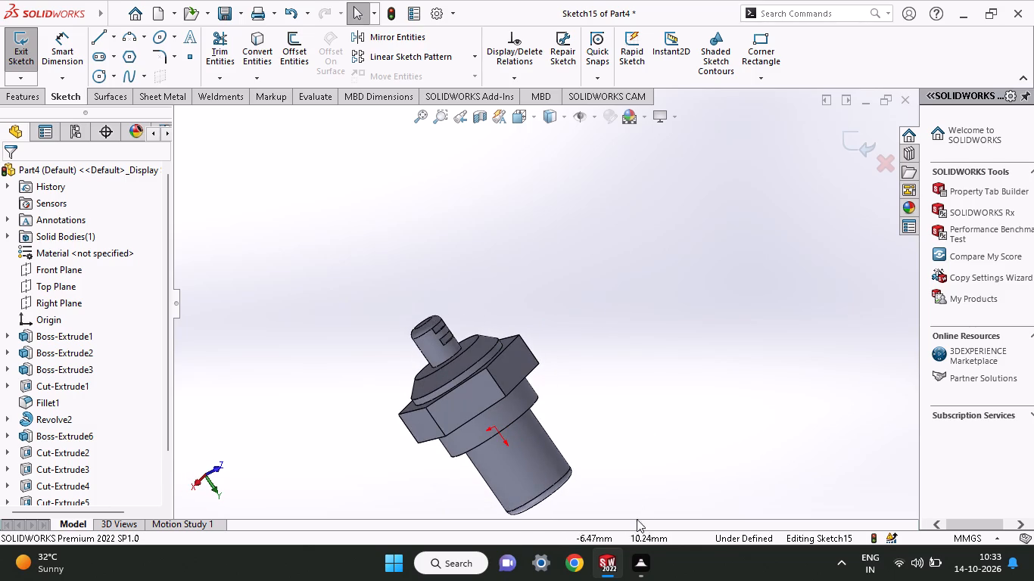
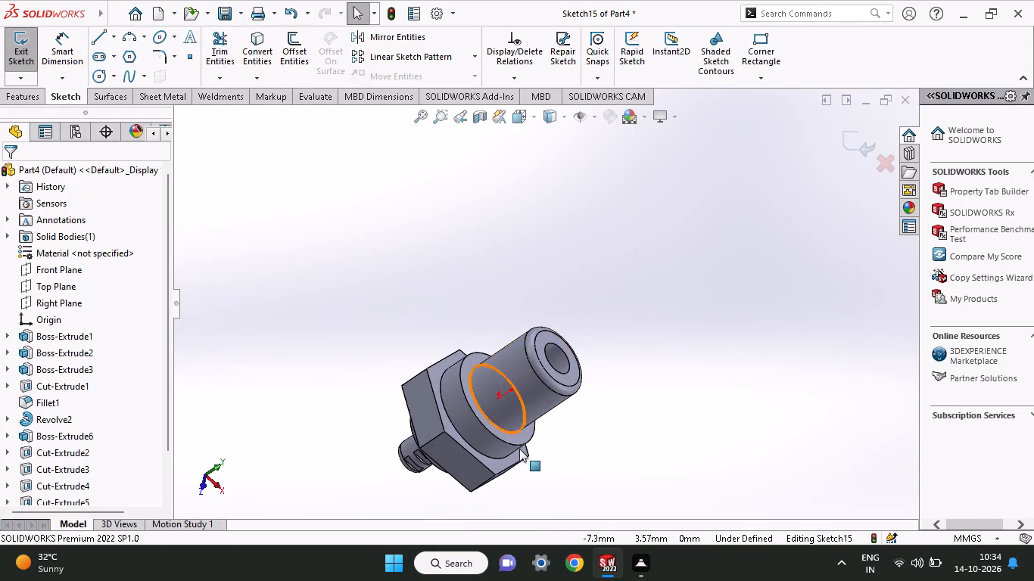
# Examine the part in side profile and from the pin end, including the pin's notches, the hex body and the stepped cylinder.
pyautogui.moveTo(487, 484); pyautogui.dragTo(463, 511, button='middle')
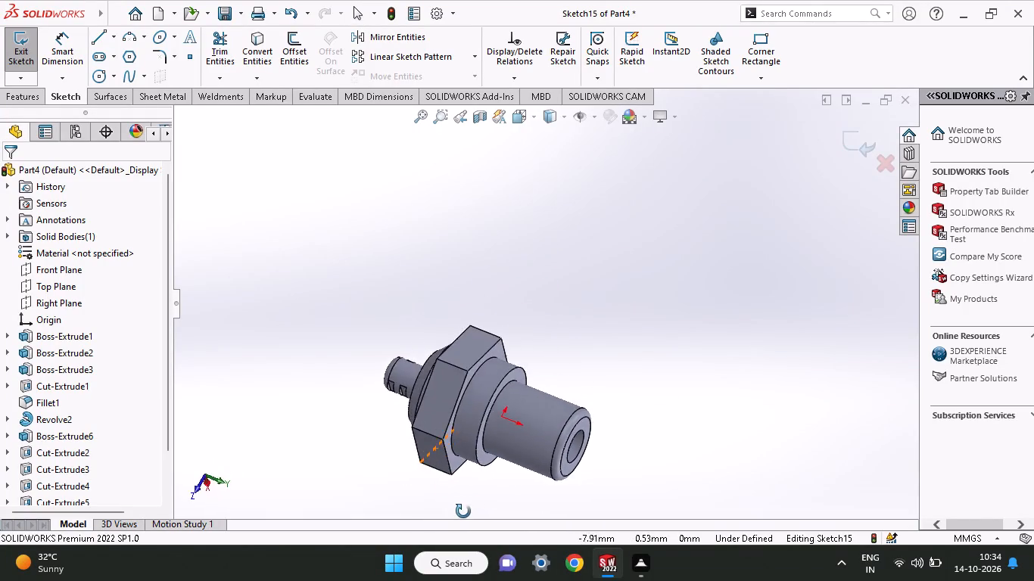
pyautogui.moveTo(463, 511); pyautogui.dragTo(496, 508, button='middle')
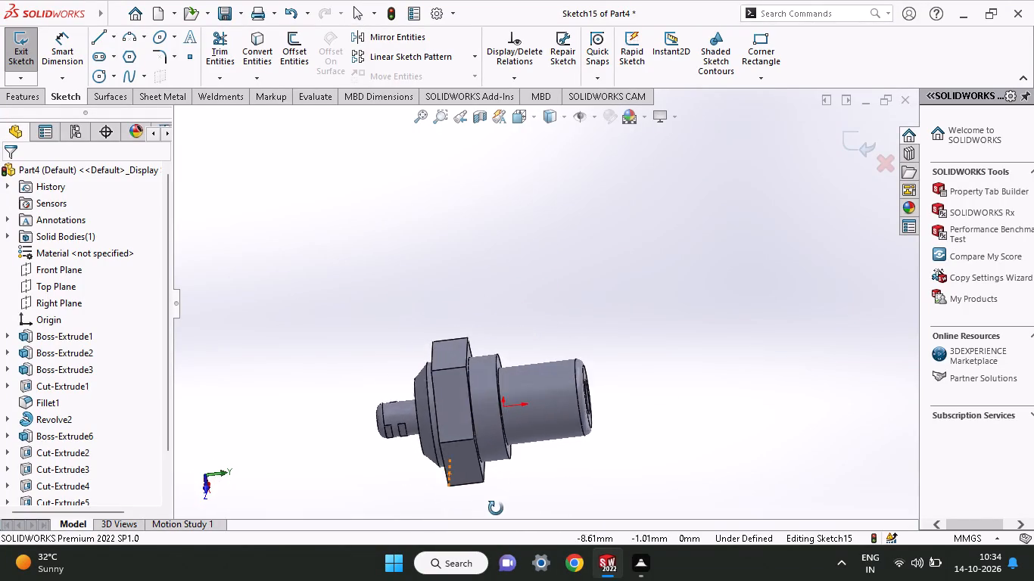
pyautogui.moveTo(496, 508); pyautogui.dragTo(528, 364, button='middle')
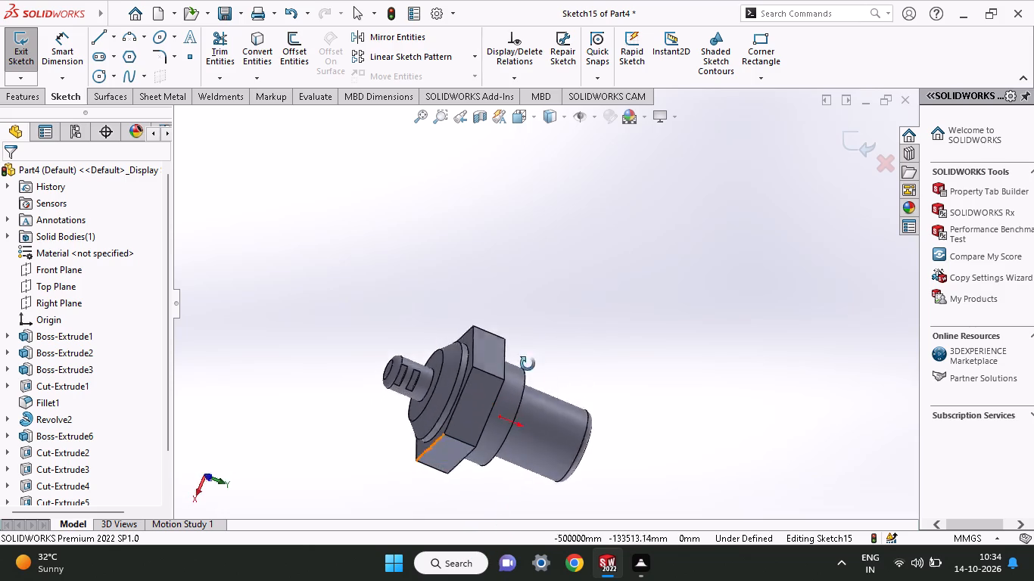
pyautogui.moveTo(528, 364); pyautogui.dragTo(531, 188, button='middle')
pyautogui.moveTo(504, 458); pyautogui.dragTo(506, 457, button='middle')
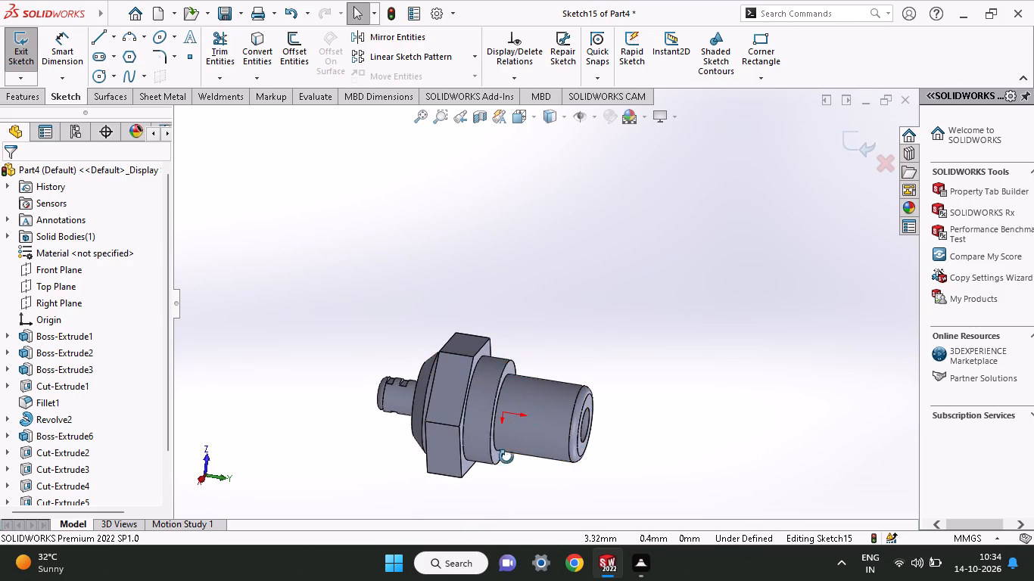
pyautogui.moveTo(506, 457); pyautogui.dragTo(540, 225, button='middle')
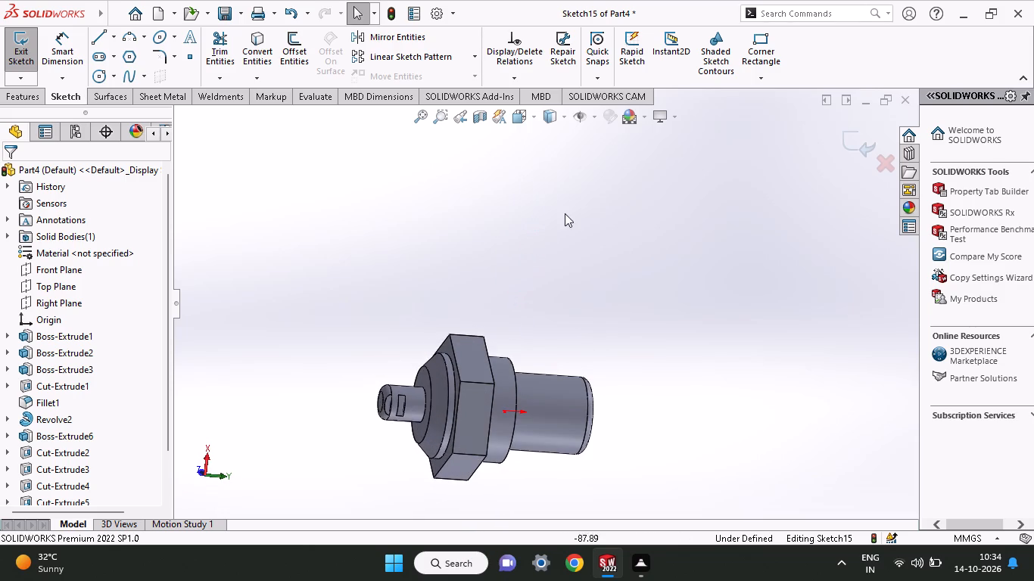
pyautogui.moveTo(580, 468); pyautogui.dragTo(652, 126, button='middle')
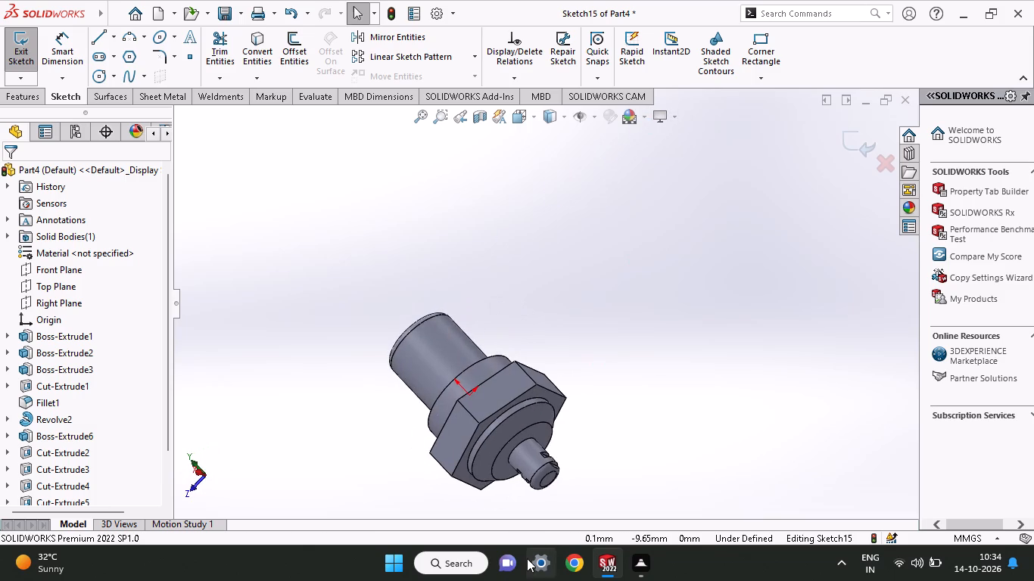
pyautogui.moveTo(522, 501); pyautogui.dragTo(651, 340, button='middle')
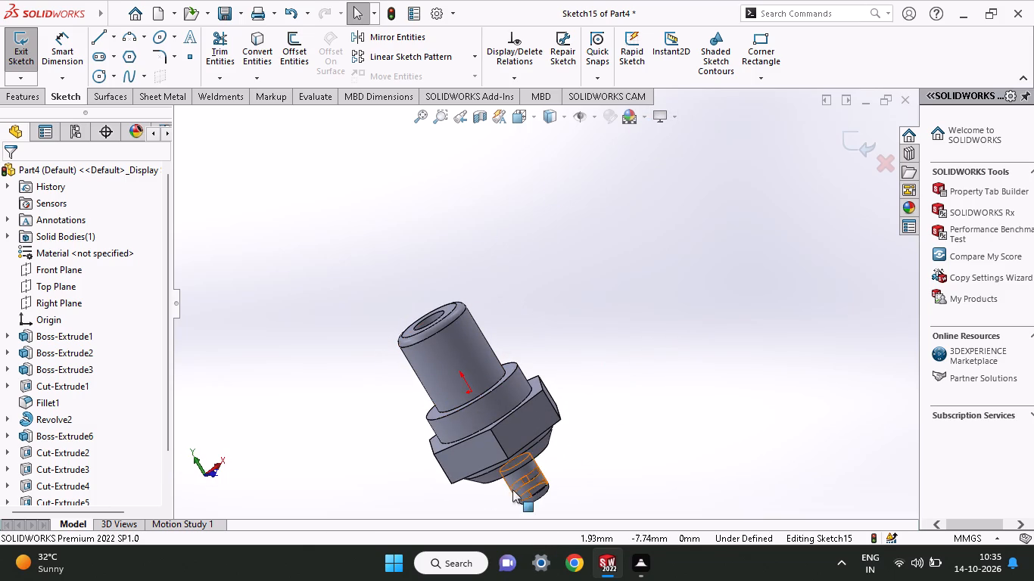
# Examine the part from upright and inverted oblique views, comparing the bored cylinder end with the collar, hex body and notched pin.
pyautogui.moveTo(411, 452); pyautogui.dragTo(602, 275, button='middle')
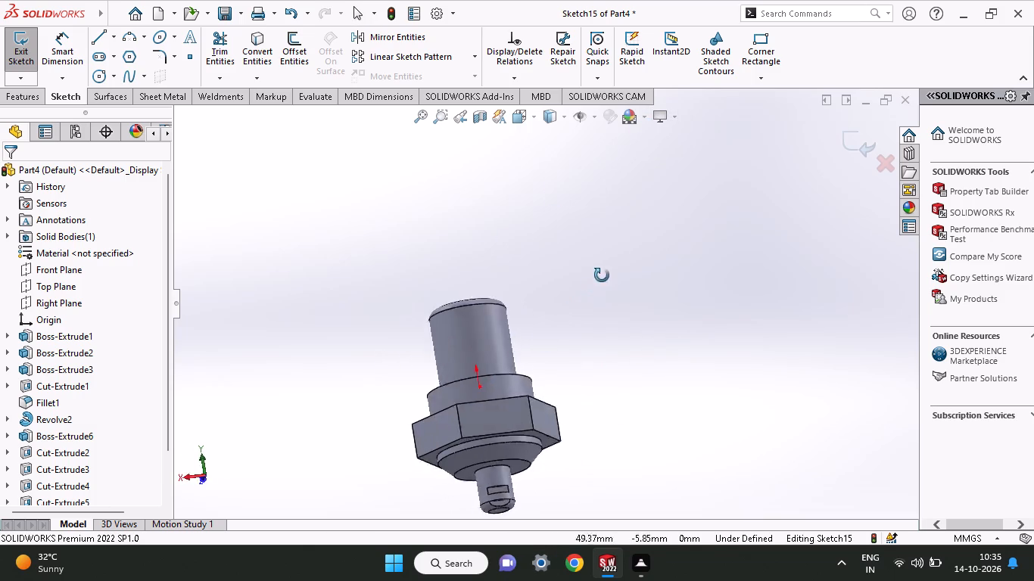
pyautogui.moveTo(602, 275); pyautogui.dragTo(390, 469, button='middle')
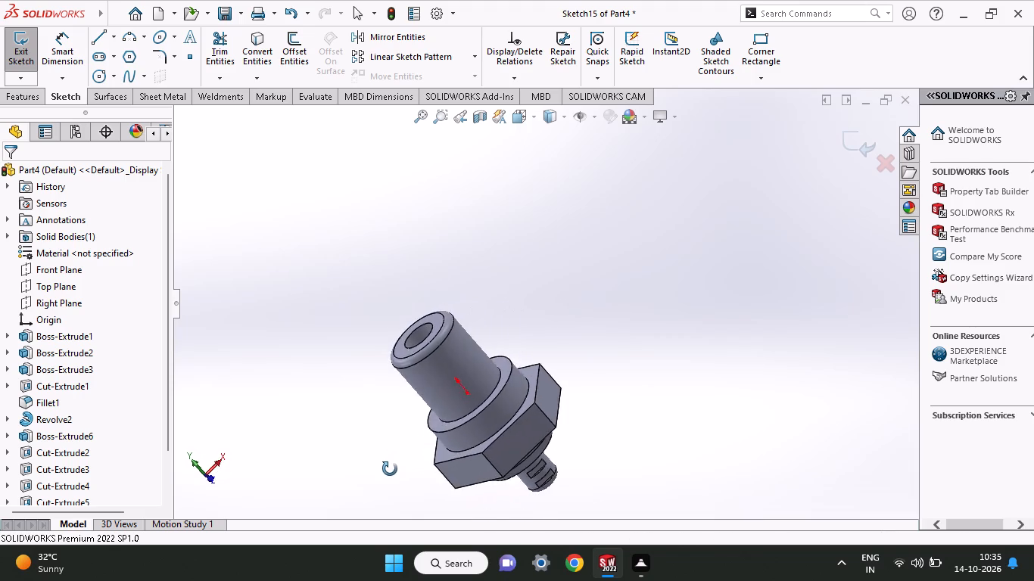
pyautogui.moveTo(390, 469); pyautogui.dragTo(825, 251, button='middle')
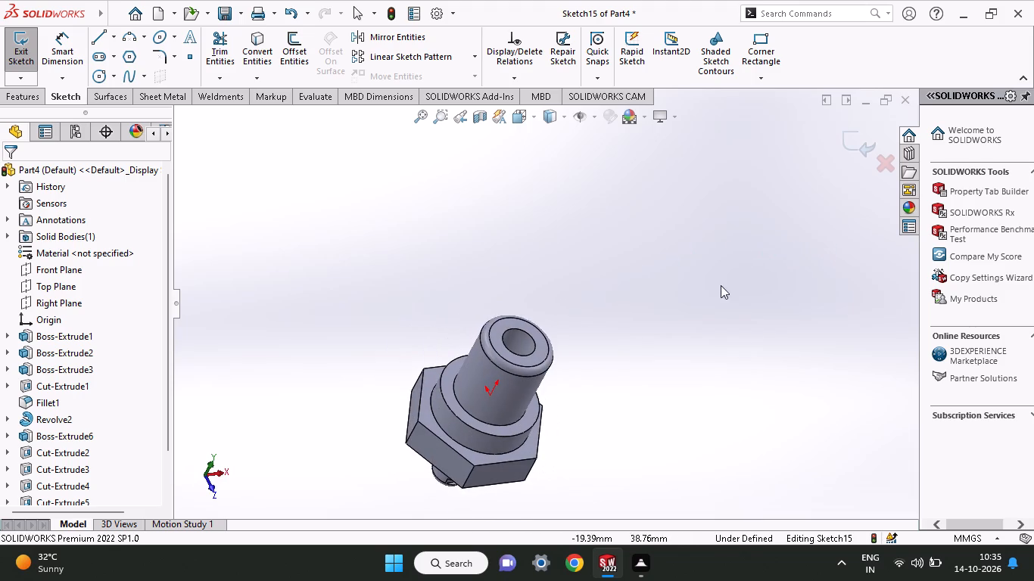
pyautogui.moveTo(571, 496); pyautogui.dragTo(266, 391, button='middle')
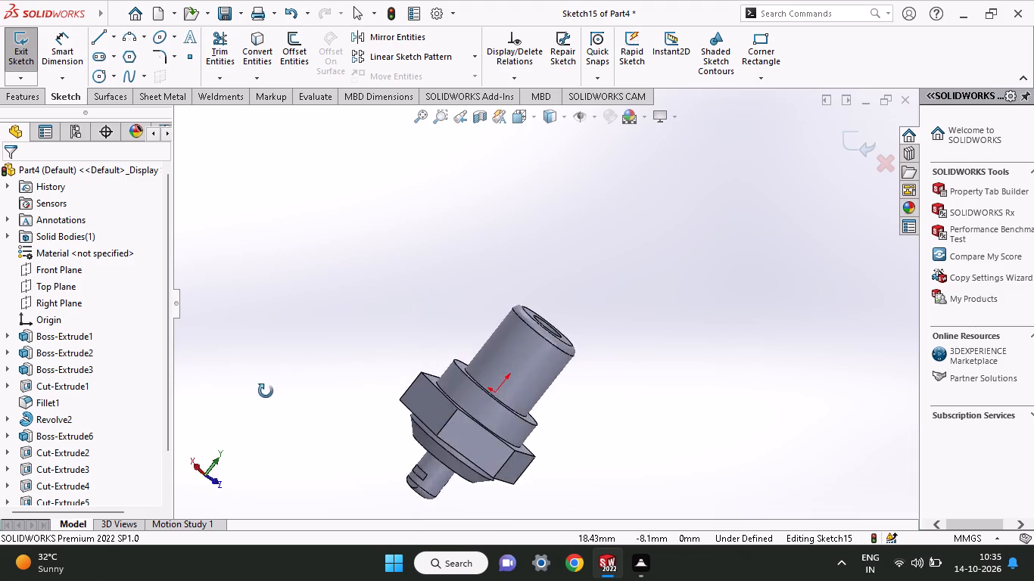
pyautogui.moveTo(266, 391); pyautogui.dragTo(504, 291, button='middle')
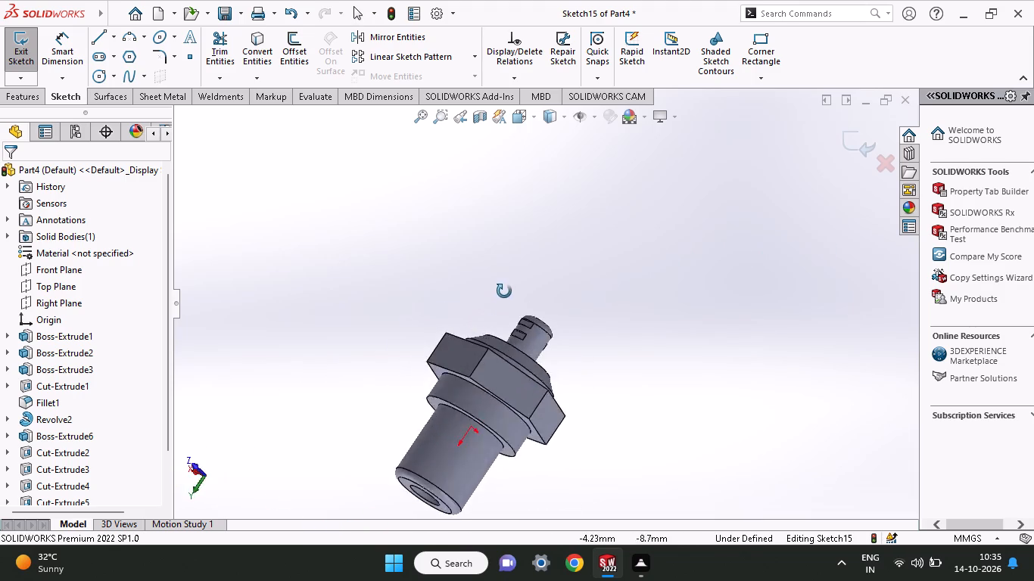
pyautogui.moveTo(504, 291); pyautogui.dragTo(627, 241, button='middle')
pyautogui.moveTo(587, 455); pyautogui.dragTo(549, 214, button='middle')
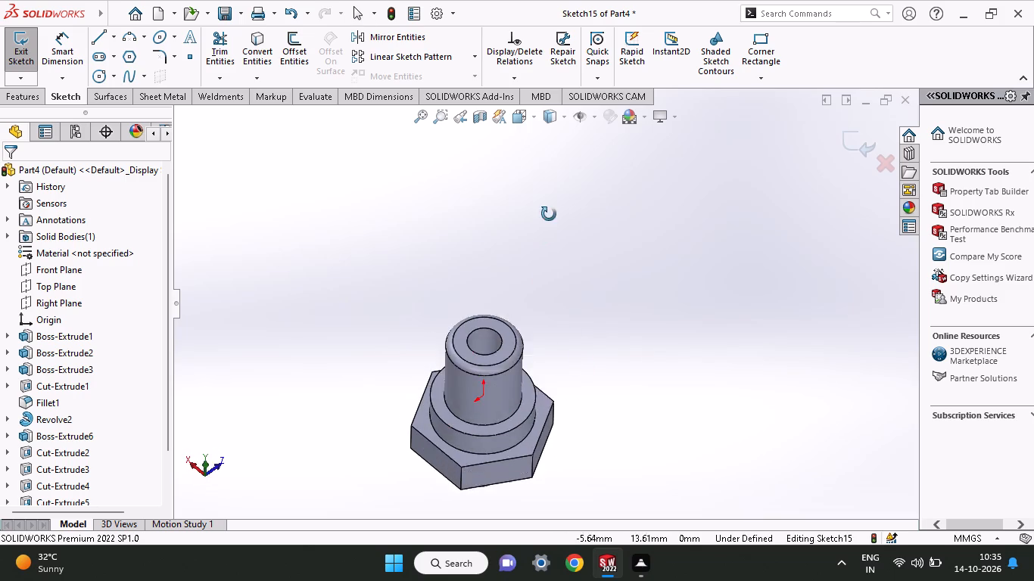
pyautogui.moveTo(549, 214); pyautogui.dragTo(551, 207, button='middle')
pyautogui.moveTo(579, 469); pyautogui.dragTo(503, 515, button='middle')
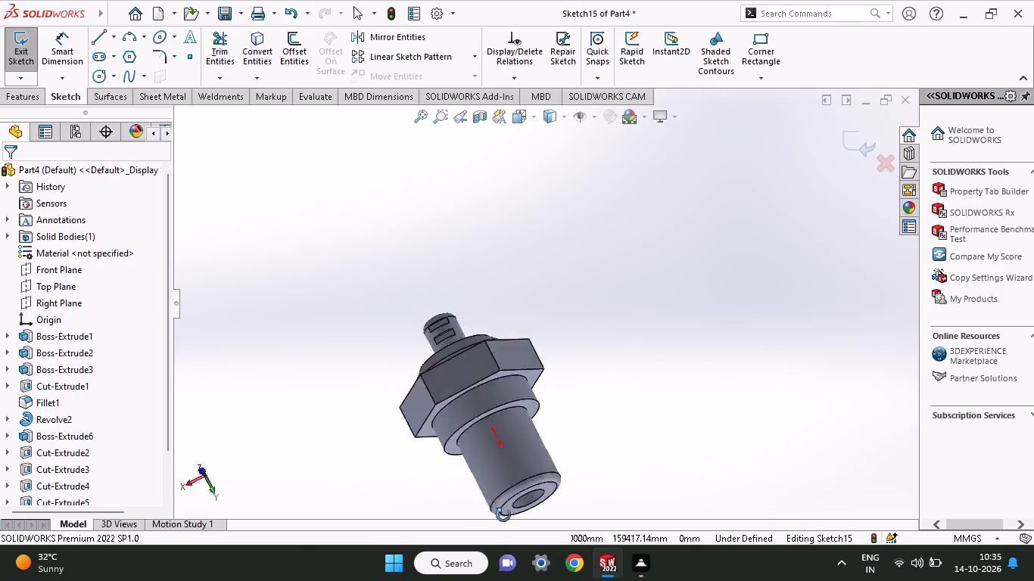
pyautogui.moveTo(503, 515); pyautogui.dragTo(395, 374, button='middle')
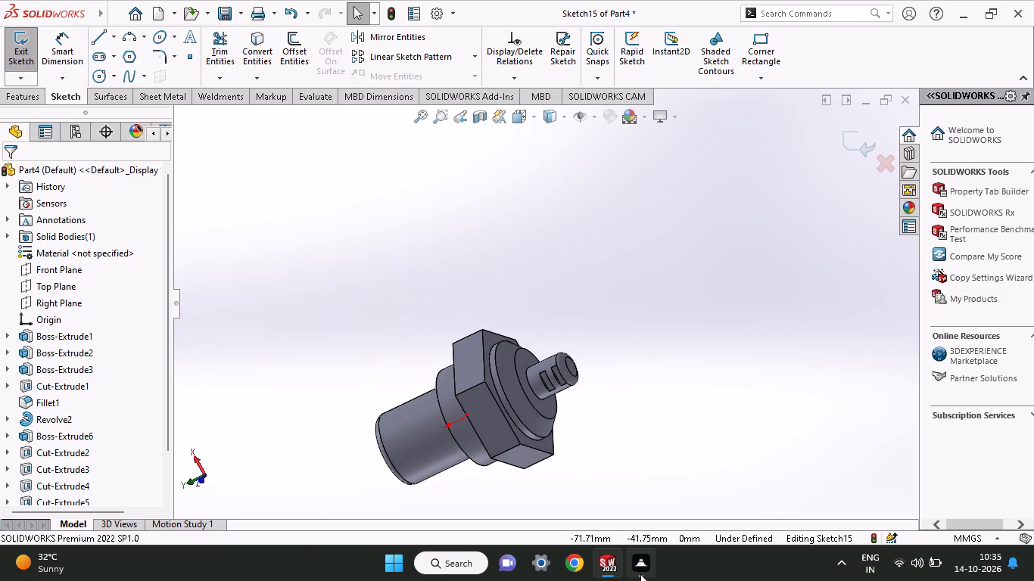
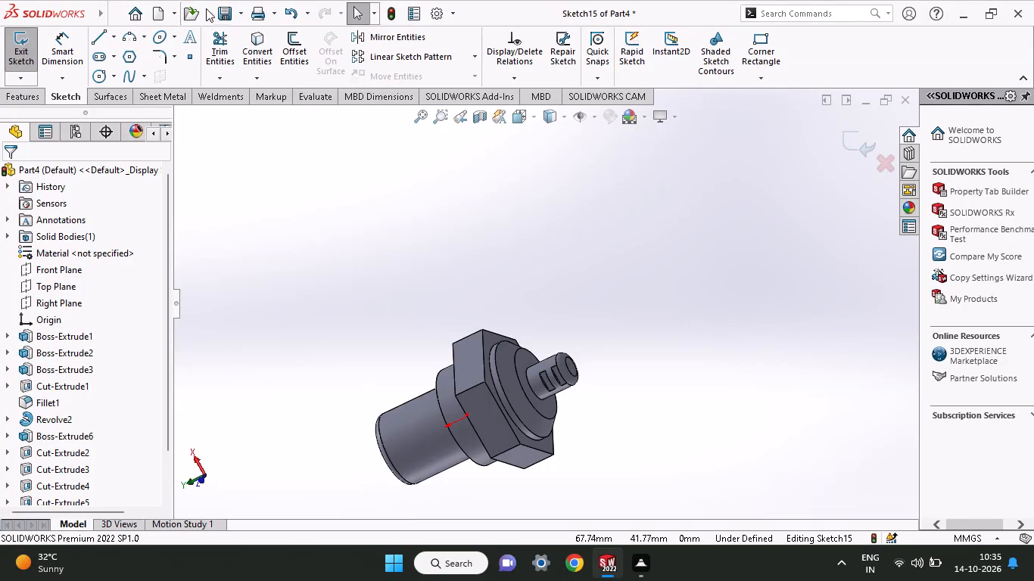
# Start saving a copy of the part with Save As, agreeing to delete the empty open sketch.
pyautogui.click(246, 14)
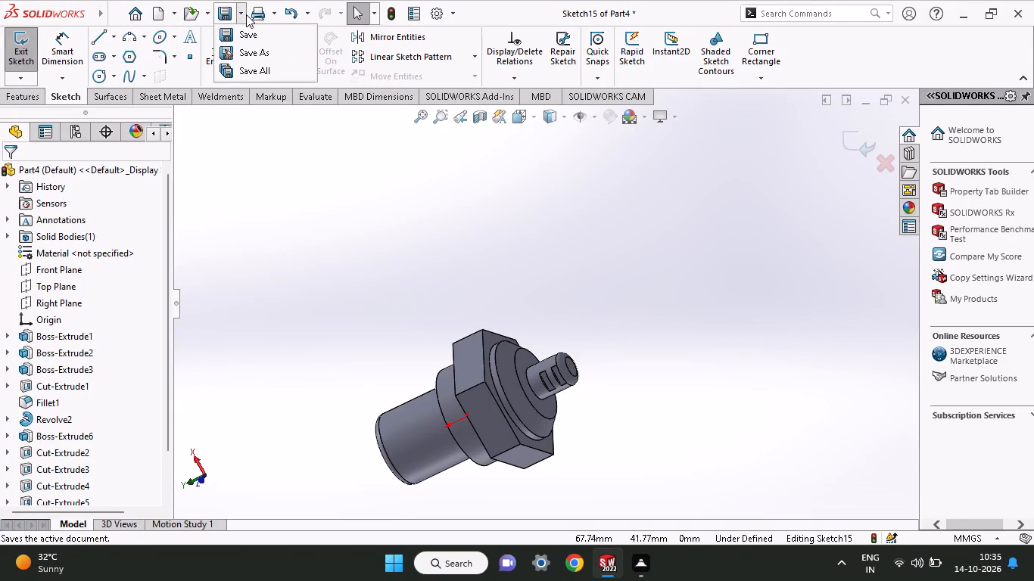
pyautogui.click(250, 54)
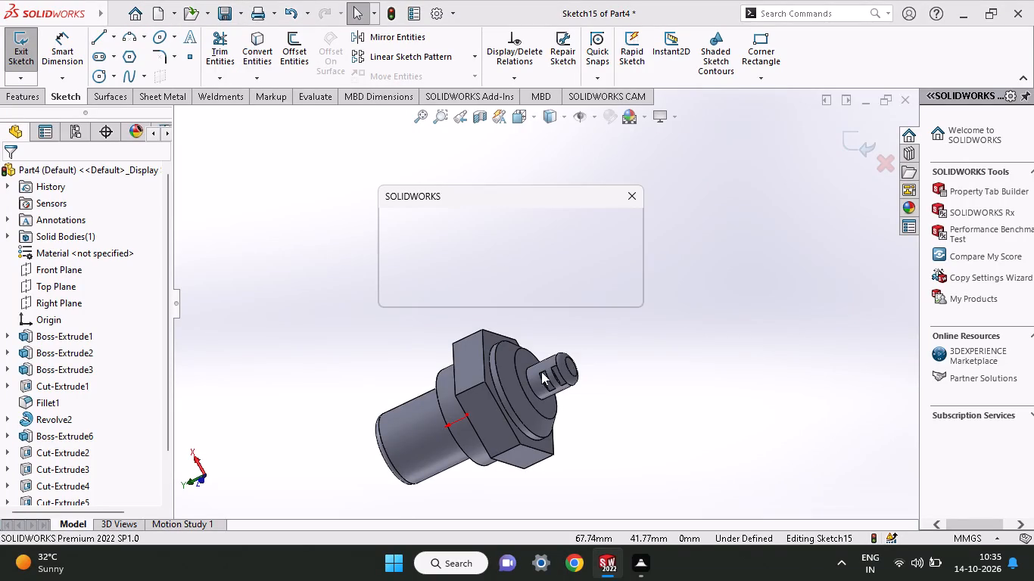
pyautogui.click(562, 284)
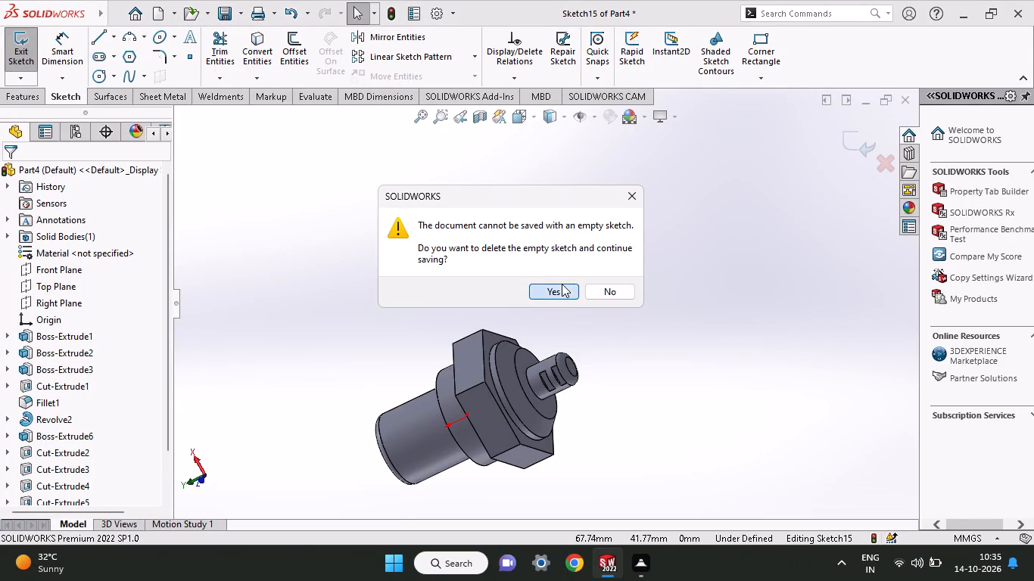
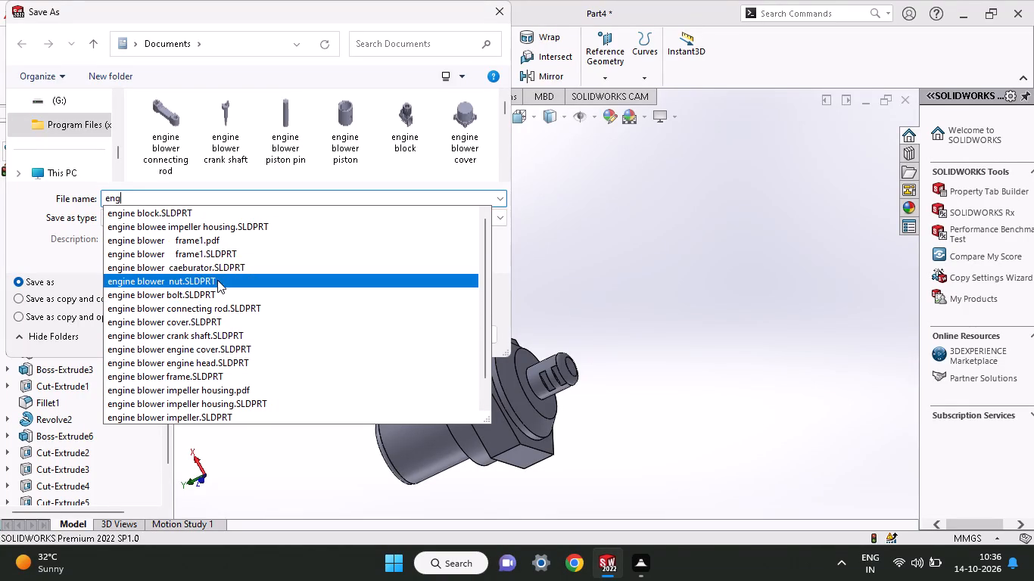
# Name the part file "engine blower glow plug", reusing and correcting the start of an existing engine blower file name.
pyautogui.click(219, 229)
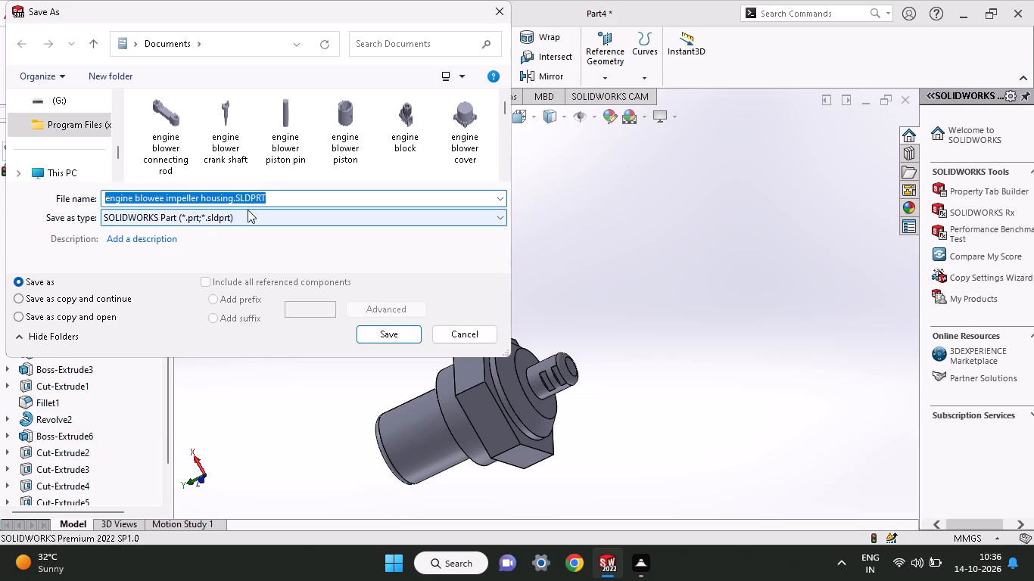
pyautogui.click(297, 202)
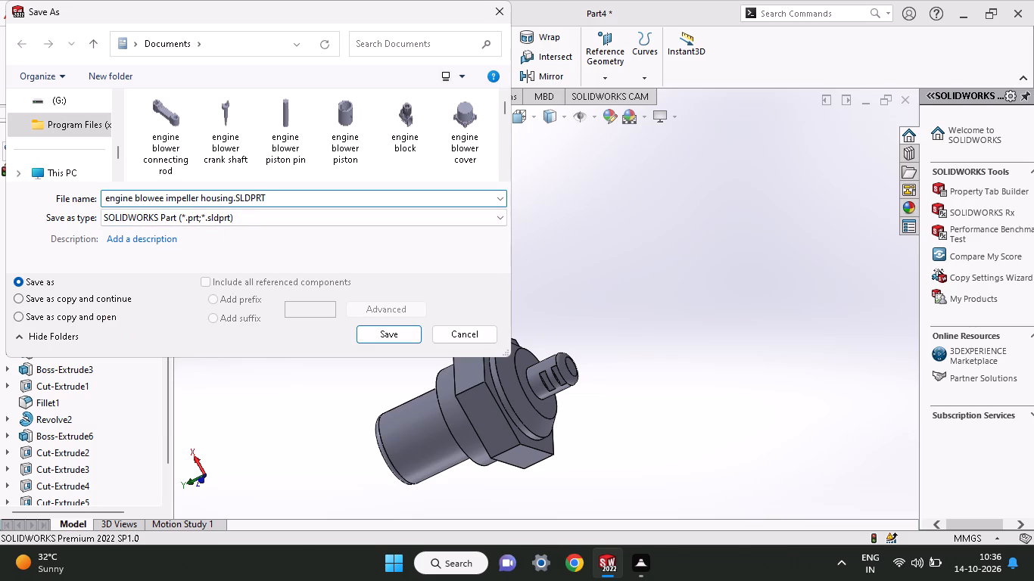
pyautogui.press('BackSpace')
pyautogui.press('BackSpace')
pyautogui.press('BackSpace')
pyautogui.press('BackSpace')
pyautogui.press('BackSpace')
pyautogui.press('BackSpace')
pyautogui.press('BackSpace')
pyautogui.press('BackSpace')
pyautogui.press('BackSpace')
pyautogui.press('BackSpace')
pyautogui.press('BackSpace')
pyautogui.press('BackSpace')
pyautogui.press('BackSpace')
pyautogui.press('BackSpace')
pyautogui.press('BackSpace')
pyautogui.press('BackSpace')
pyautogui.press('BackSpace')
pyautogui.press('BackSpace')
pyautogui.press('BackSpace')
pyautogui.press('BackSpace')
pyautogui.press('BackSpace')
pyautogui.press('BackSpace')
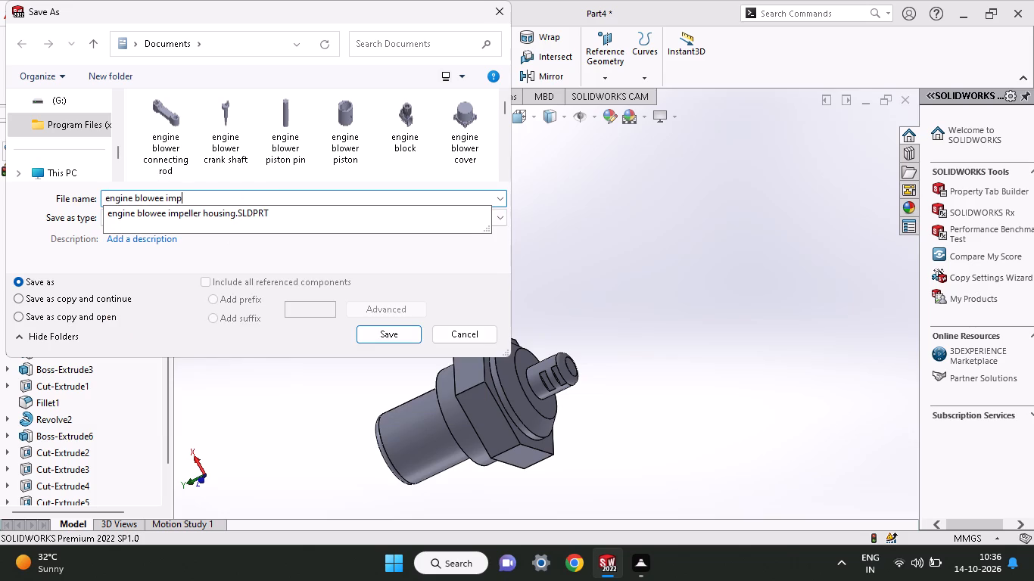
pyautogui.press('BackSpace')
pyautogui.press('BackSpace')
pyautogui.press('BackSpace')
pyautogui.write('r')
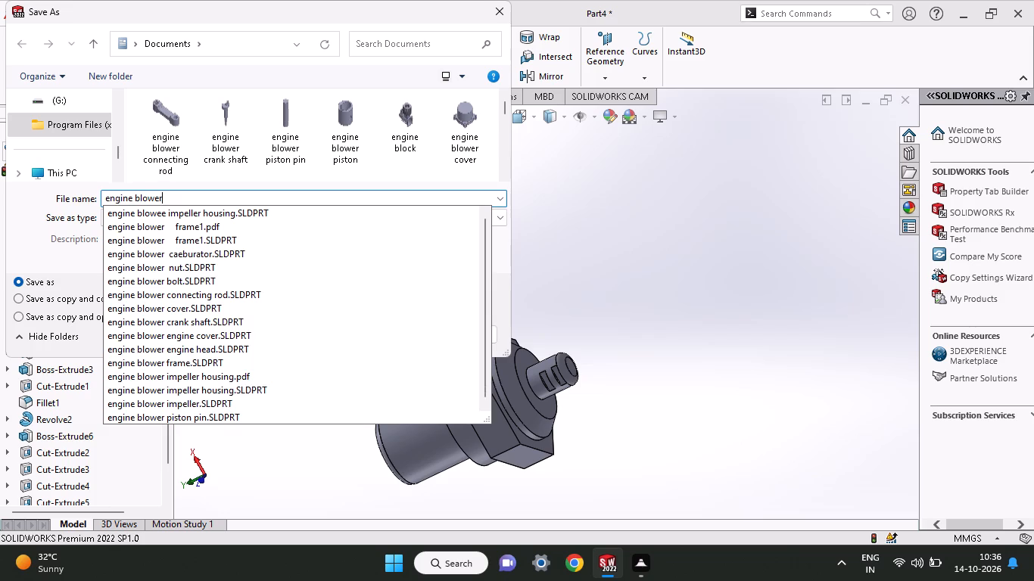
pyautogui.press('space')
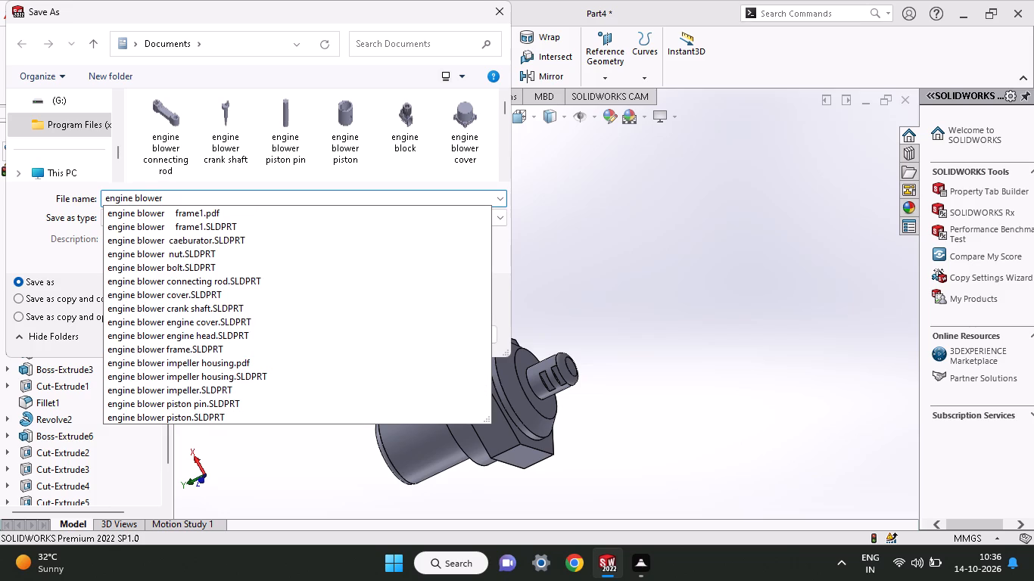
pyautogui.press('g')
pyautogui.write('lo')
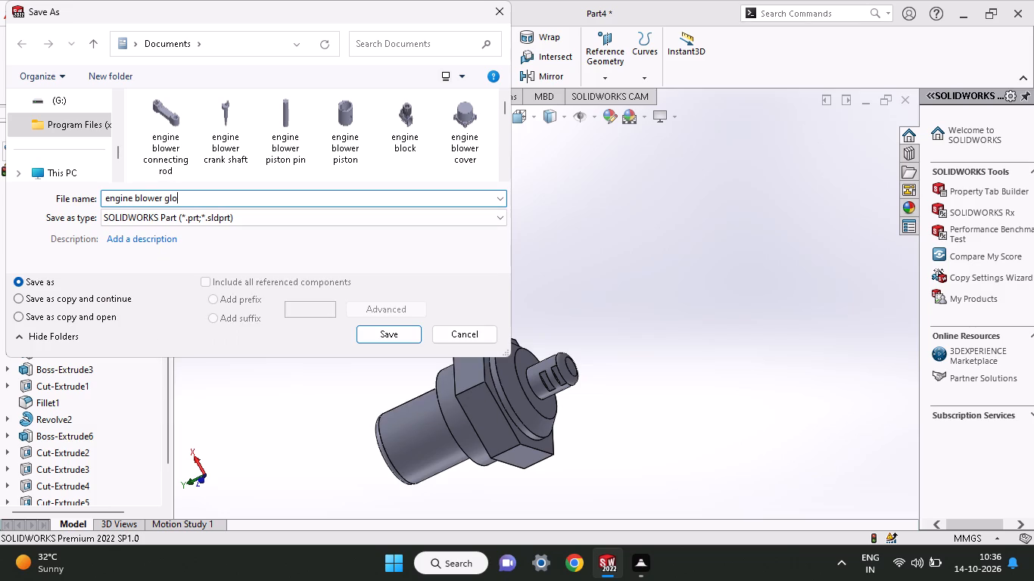
pyautogui.write('w')
pyautogui.press('space')
pyautogui.write('pl')
pyautogui.write('ug')
# Save the part as a SOLIDWORKS Part in the Documents folder, rebuilding the document before saving.
pyautogui.click(390, 328)
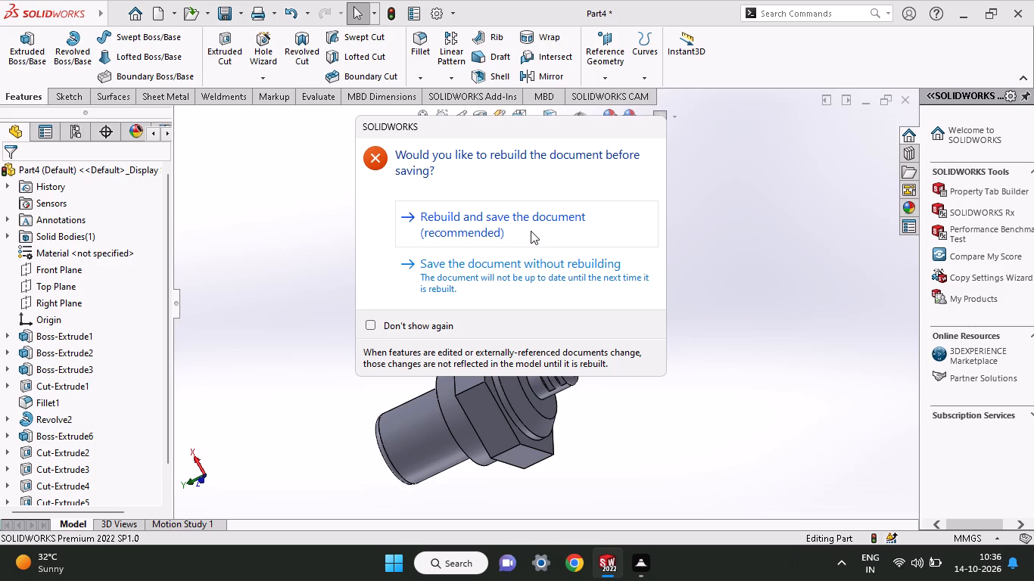
pyautogui.click(531, 231)
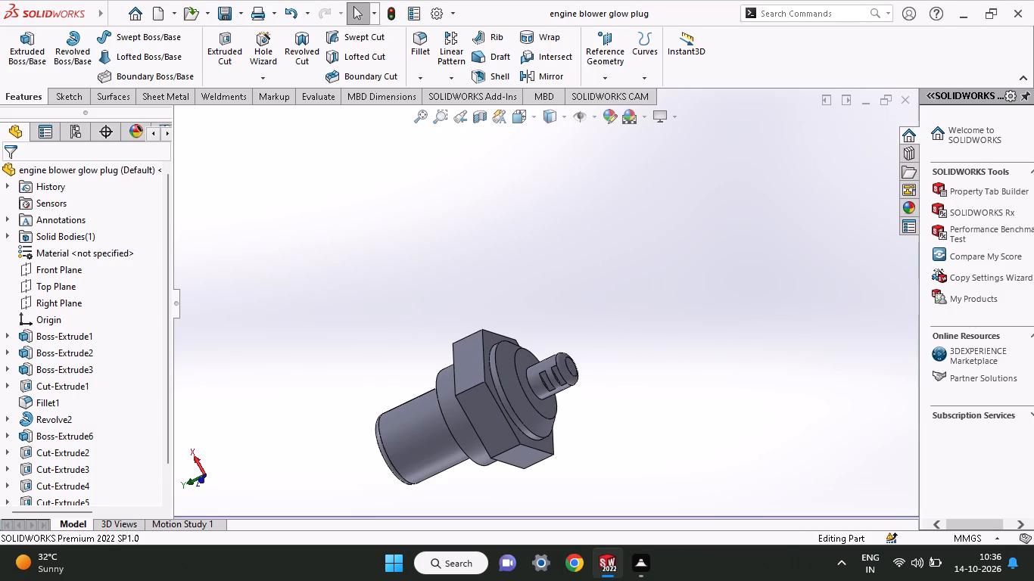
pyautogui.click(733, 368)
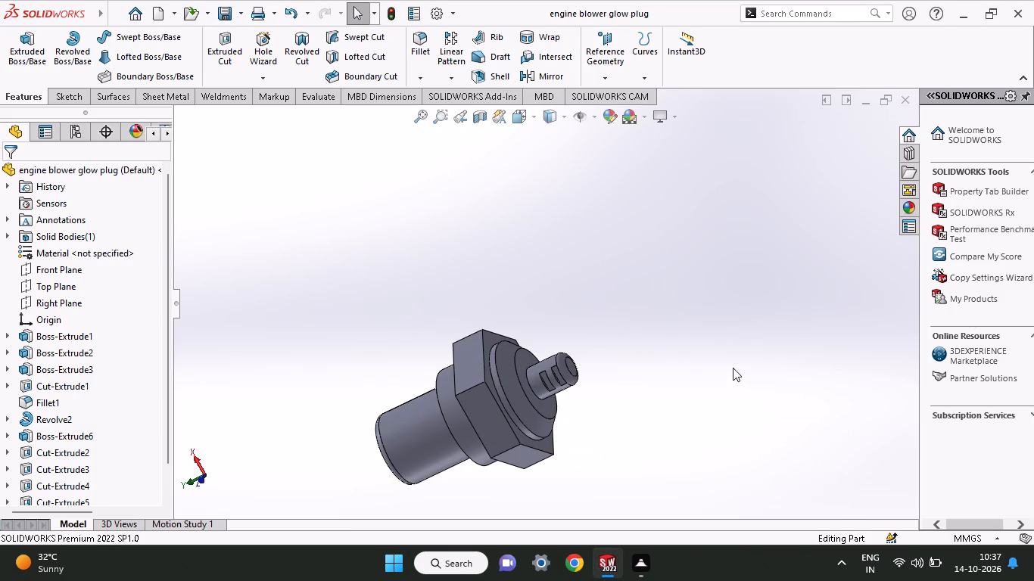
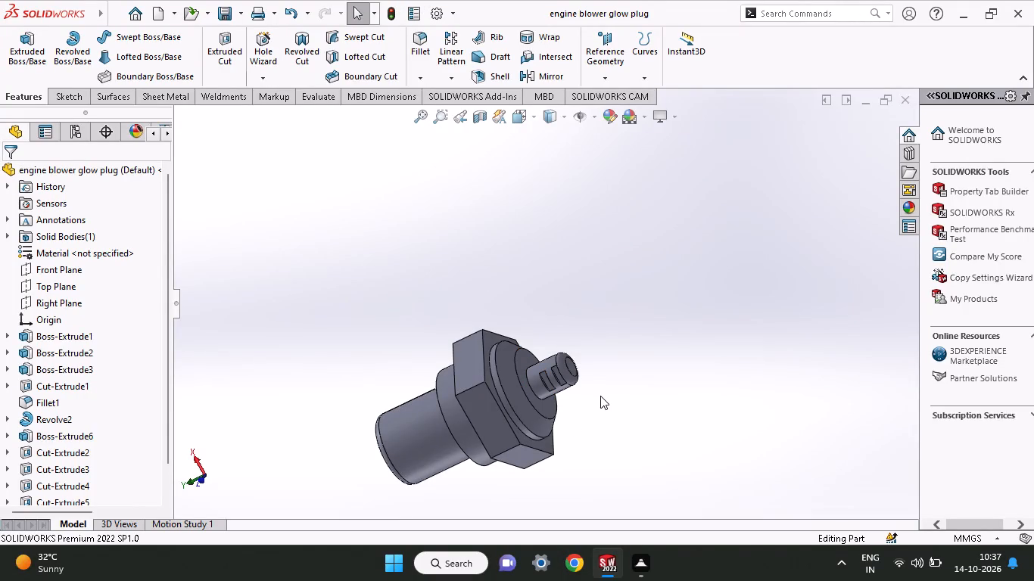
# Inspect the finished glow plug from all sides, including the notched end pin, hex body and bored cylindrical end.
pyautogui.moveTo(600, 396); pyautogui.dragTo(554, 181, button='middle')
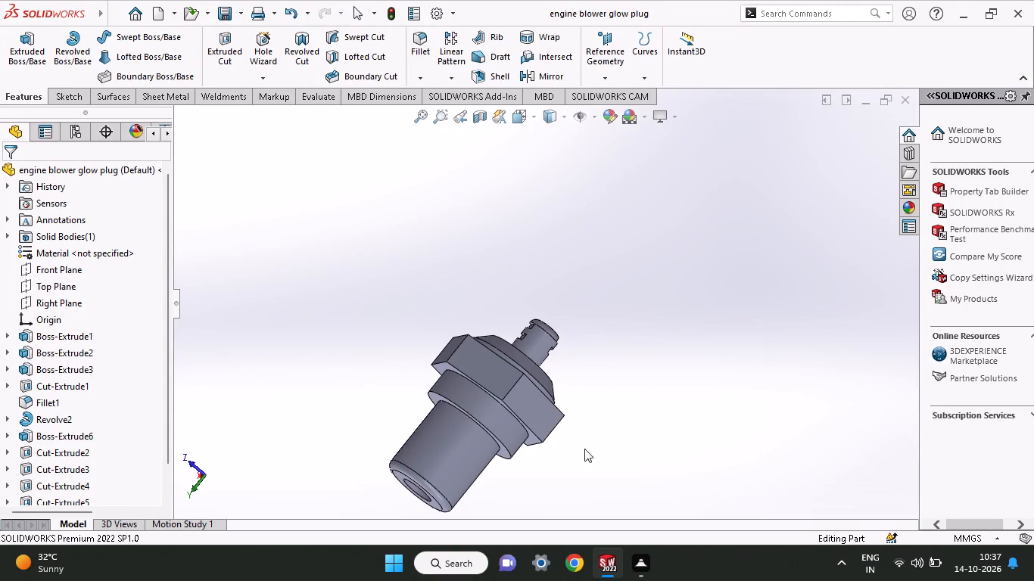
pyautogui.moveTo(547, 472); pyautogui.dragTo(522, 284, button='middle')
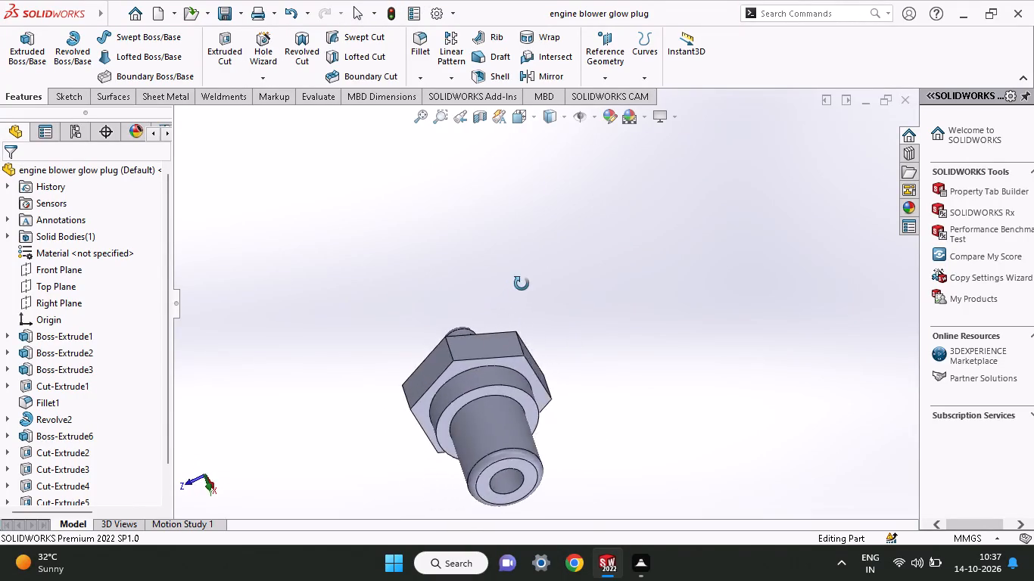
pyautogui.moveTo(522, 284); pyautogui.dragTo(392, 430, button='middle')
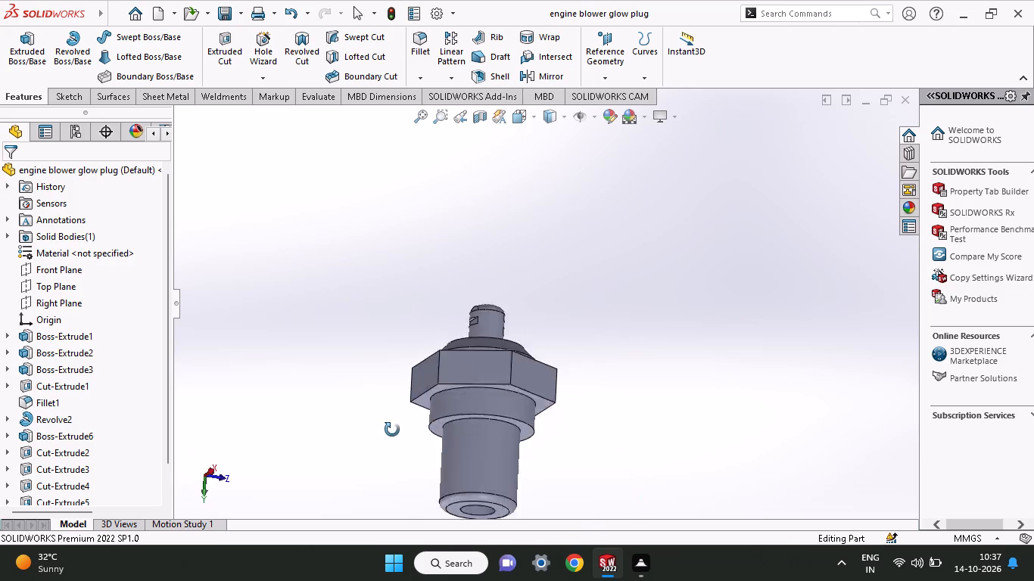
pyautogui.moveTo(392, 430); pyautogui.dragTo(506, 223, button='middle')
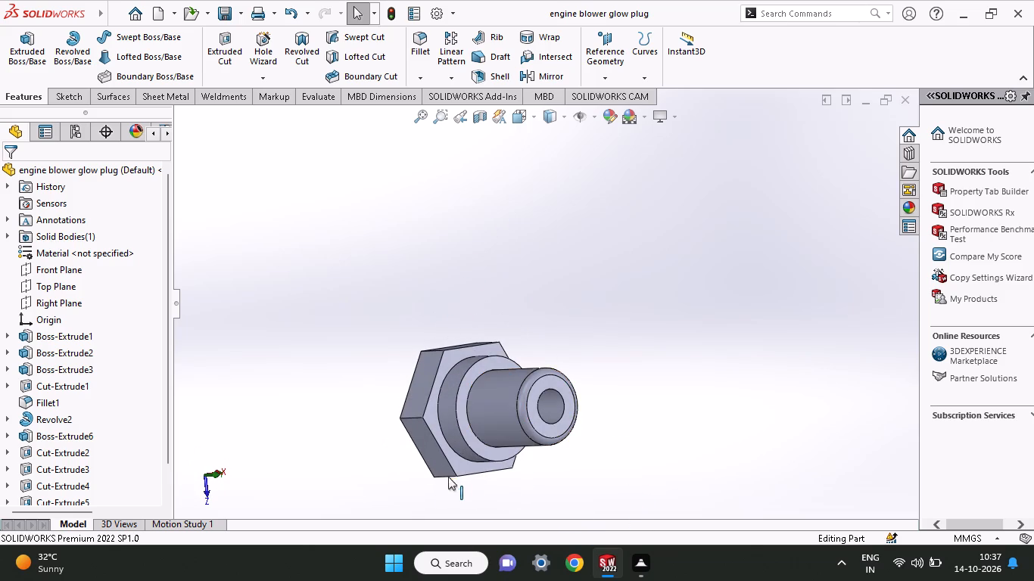
pyautogui.moveTo(446, 473); pyautogui.dragTo(522, 253, button='middle')
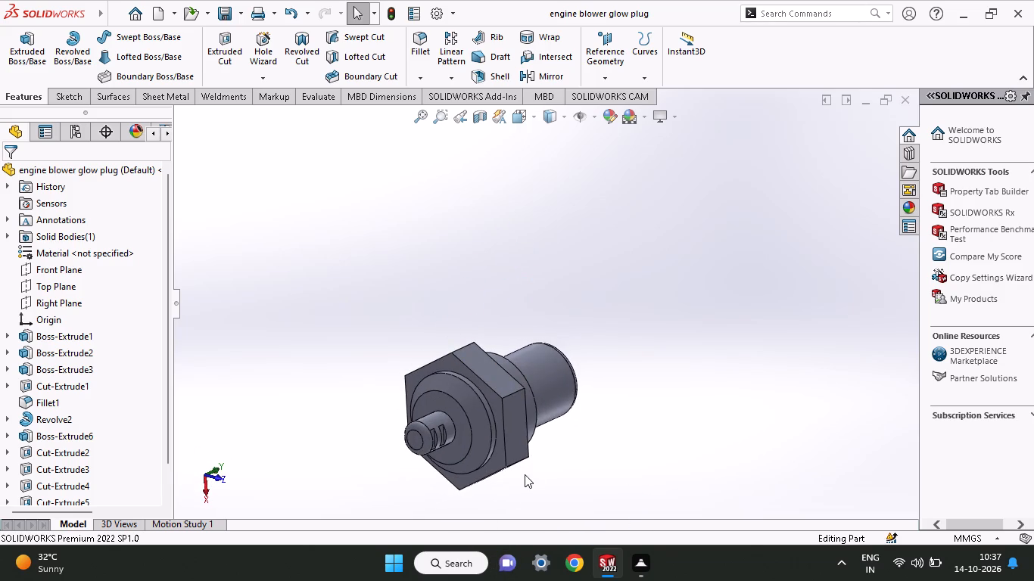
pyautogui.moveTo(532, 461); pyautogui.dragTo(365, 425, button='middle')
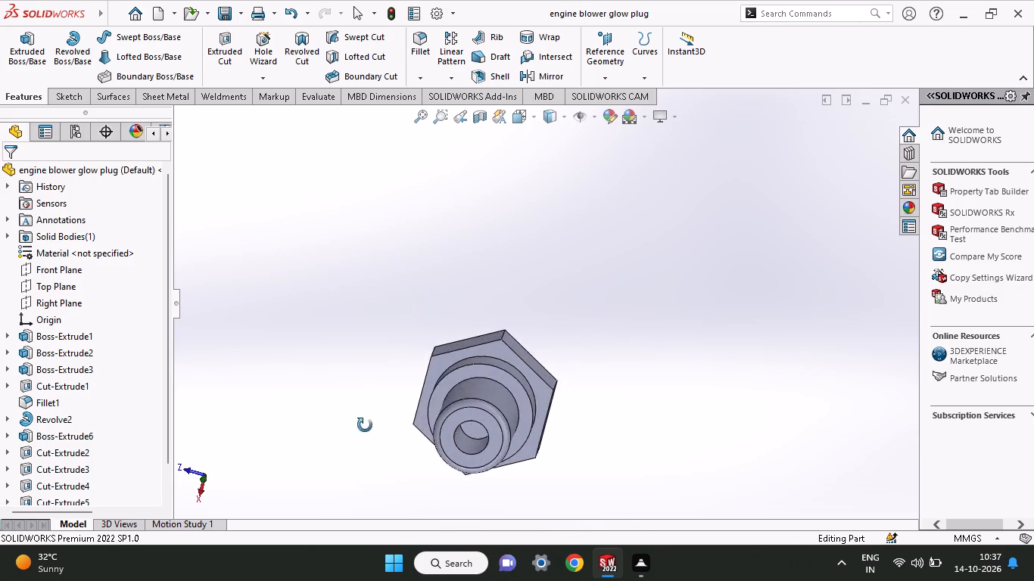
pyautogui.moveTo(365, 425); pyautogui.dragTo(712, 377, button='middle')
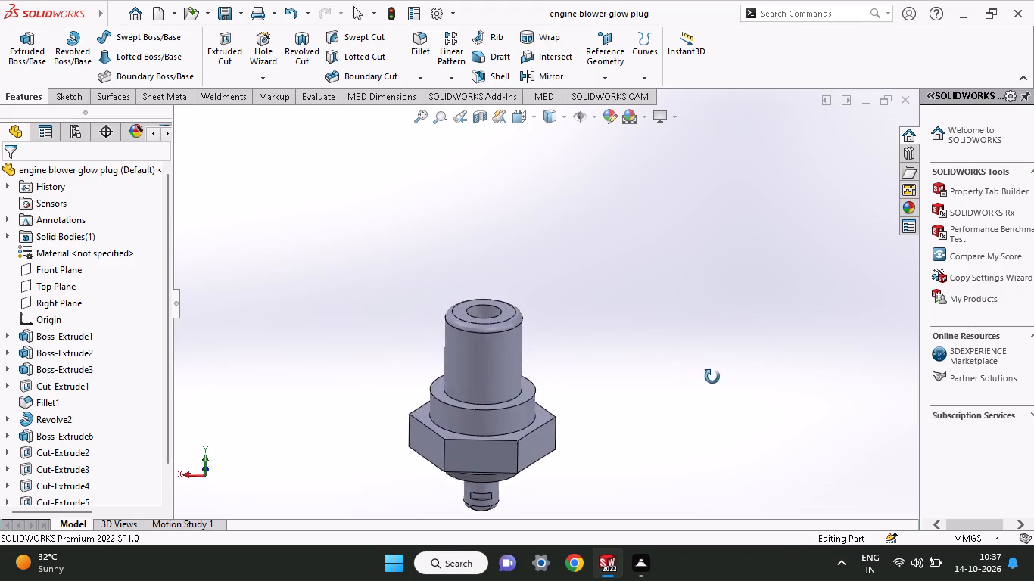
pyautogui.moveTo(712, 377); pyautogui.dragTo(716, 444, button='middle')
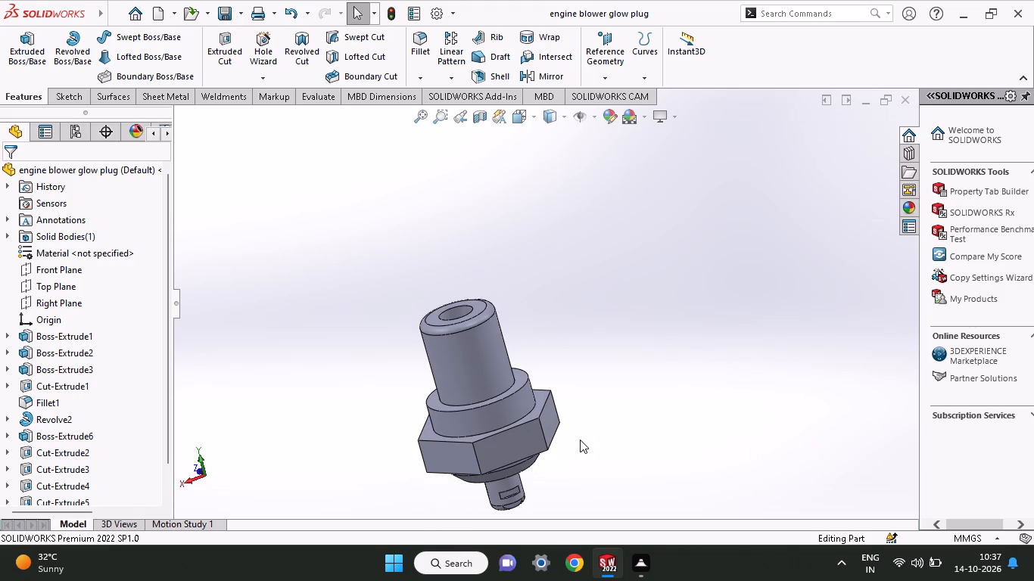
pyautogui.moveTo(570, 469); pyautogui.dragTo(558, 466, button='middle')
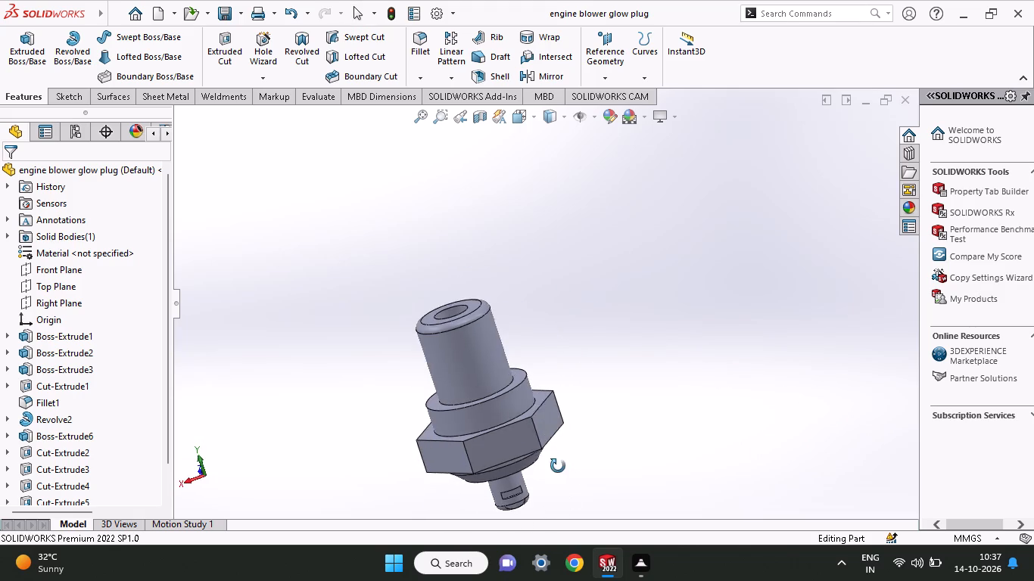
pyautogui.moveTo(558, 466); pyautogui.dragTo(353, 365, button='middle')
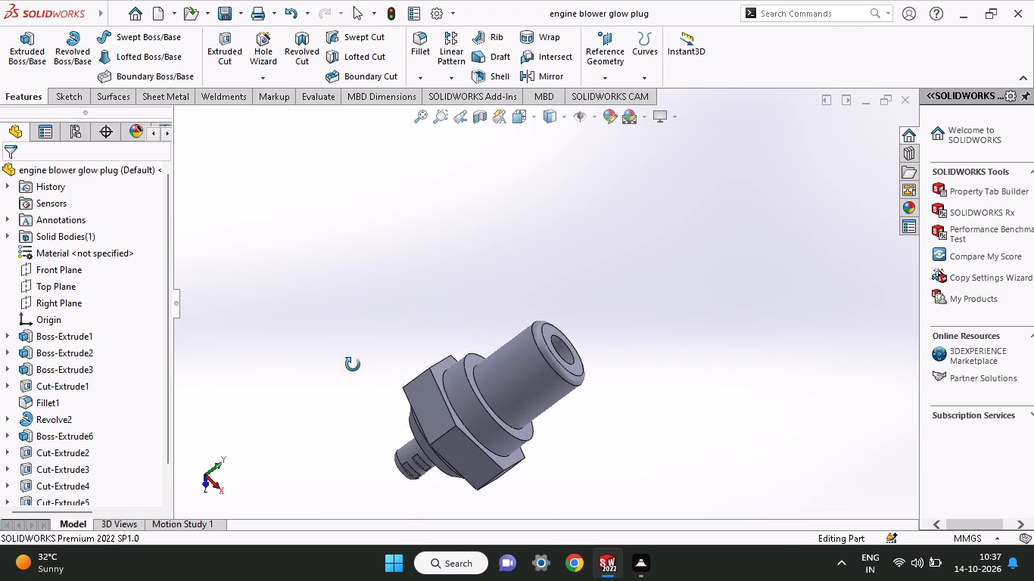
pyautogui.moveTo(353, 365); pyautogui.dragTo(444, 283, button='middle')
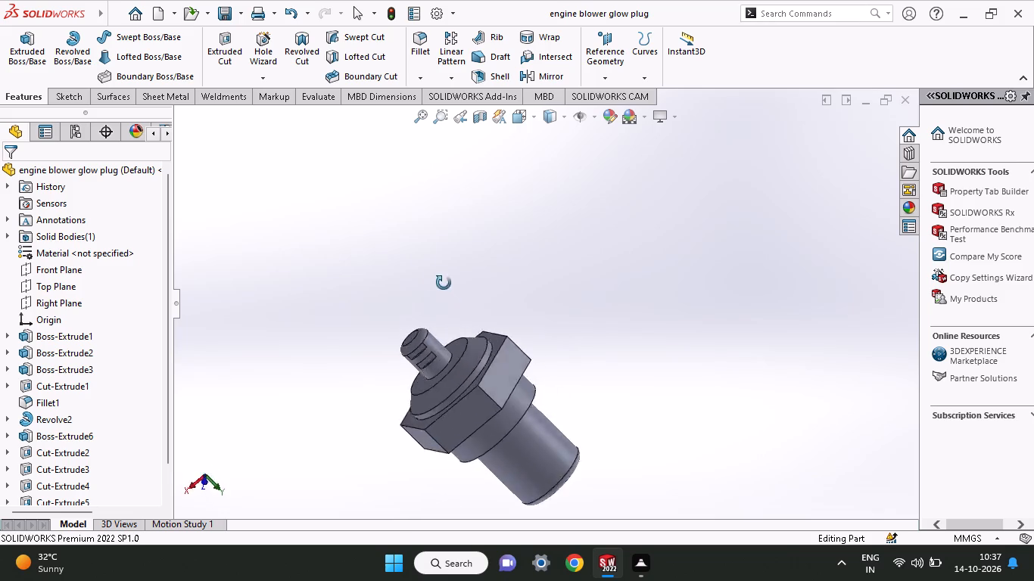
pyautogui.moveTo(444, 283); pyautogui.dragTo(444, 486, button='middle')
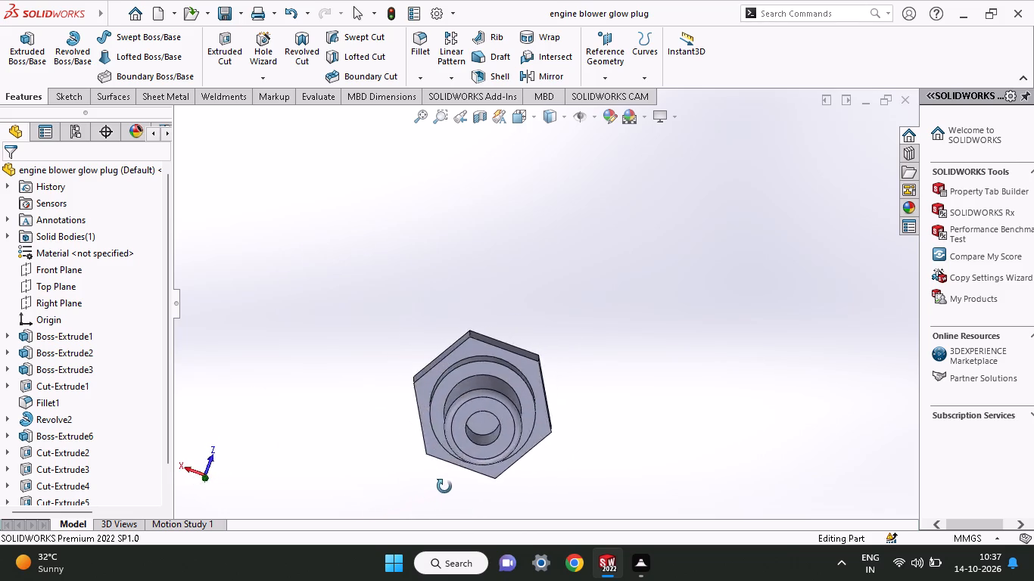
pyautogui.moveTo(444, 486); pyautogui.dragTo(547, 432, button='middle')
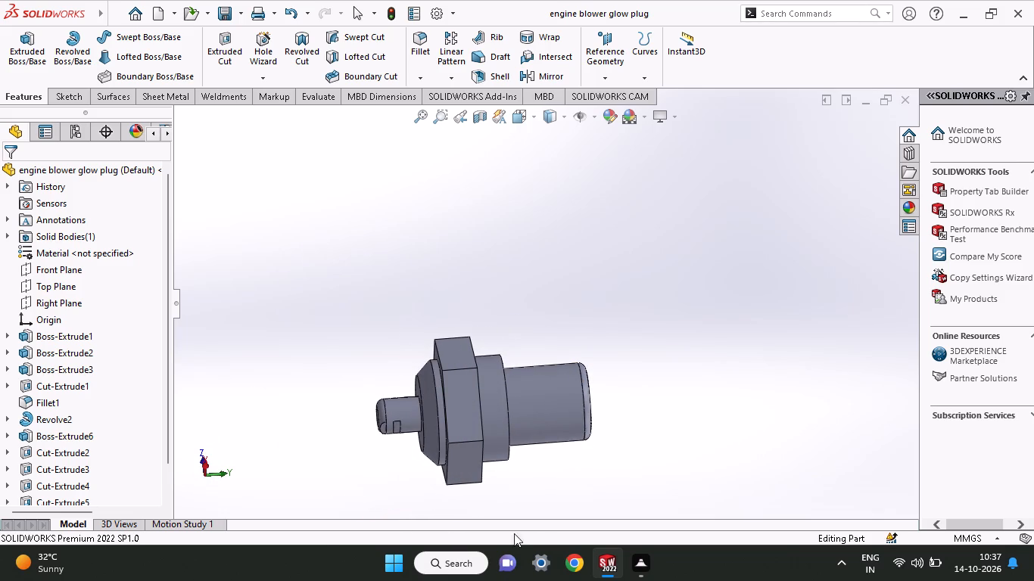
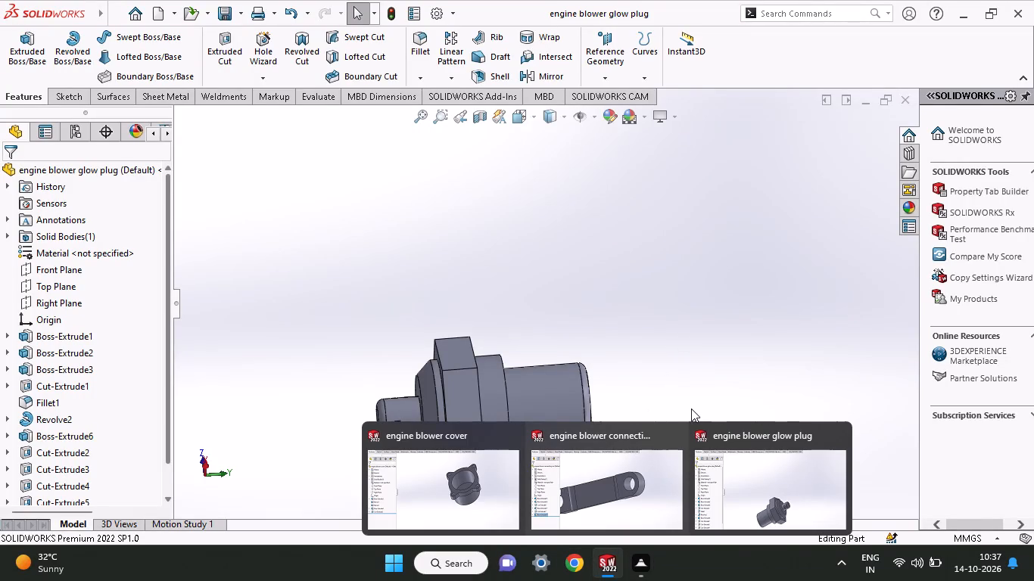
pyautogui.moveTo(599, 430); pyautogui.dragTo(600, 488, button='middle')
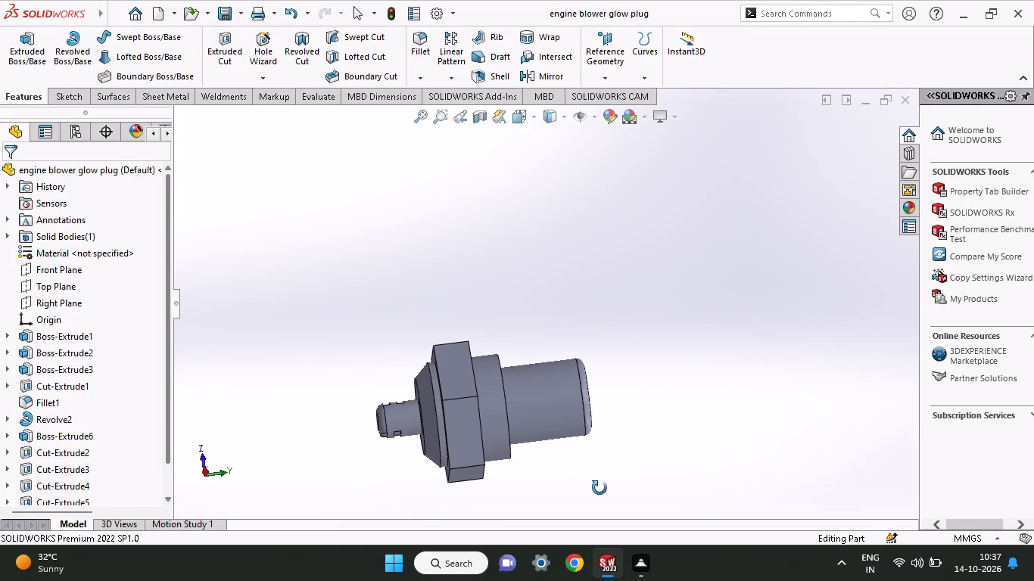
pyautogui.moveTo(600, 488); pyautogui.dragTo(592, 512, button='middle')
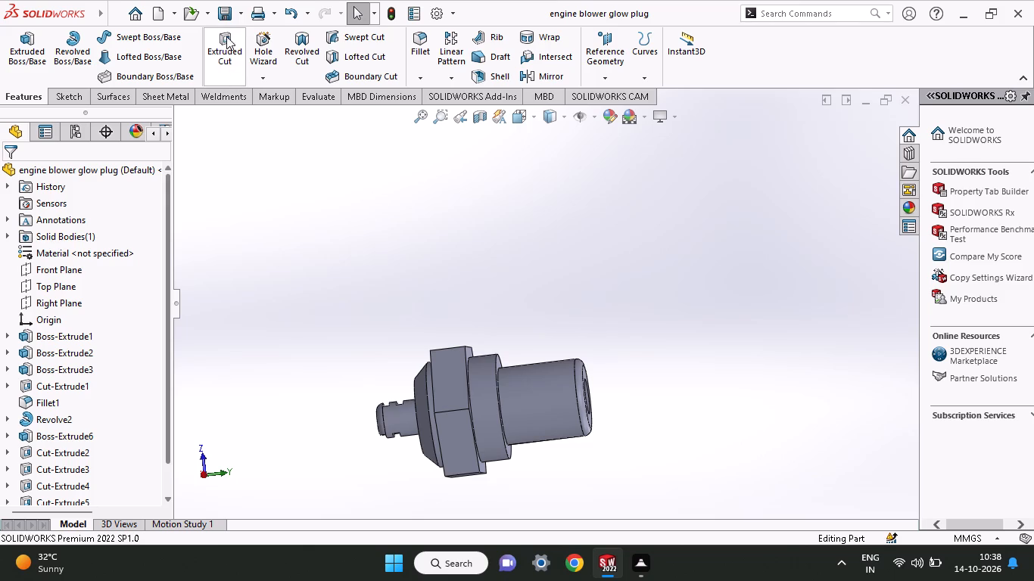
# Save the current glow plug part.
pyautogui.click(235, 15)
pyautogui.rightClick(235, 15)
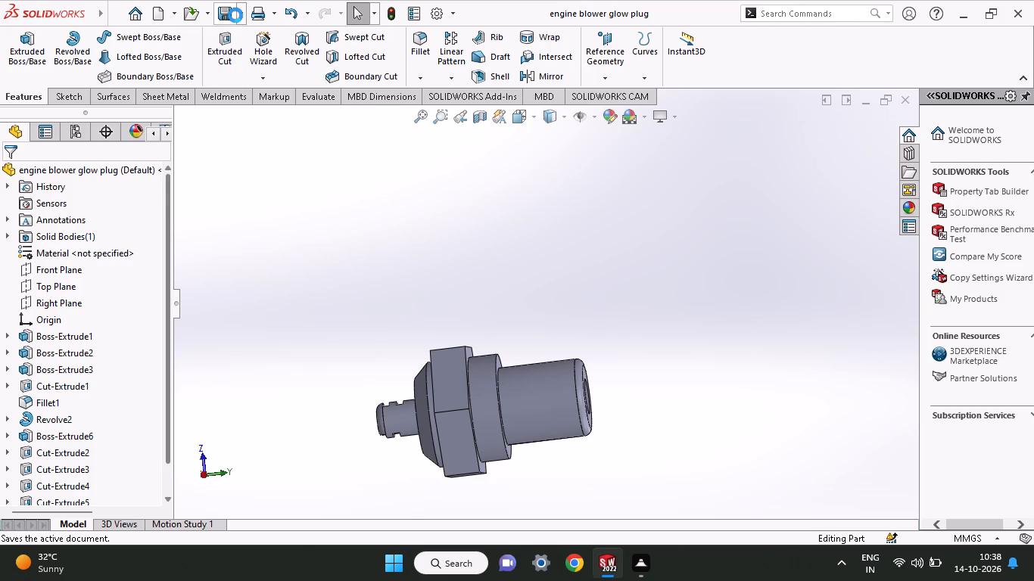
pyautogui.click(279, 176)
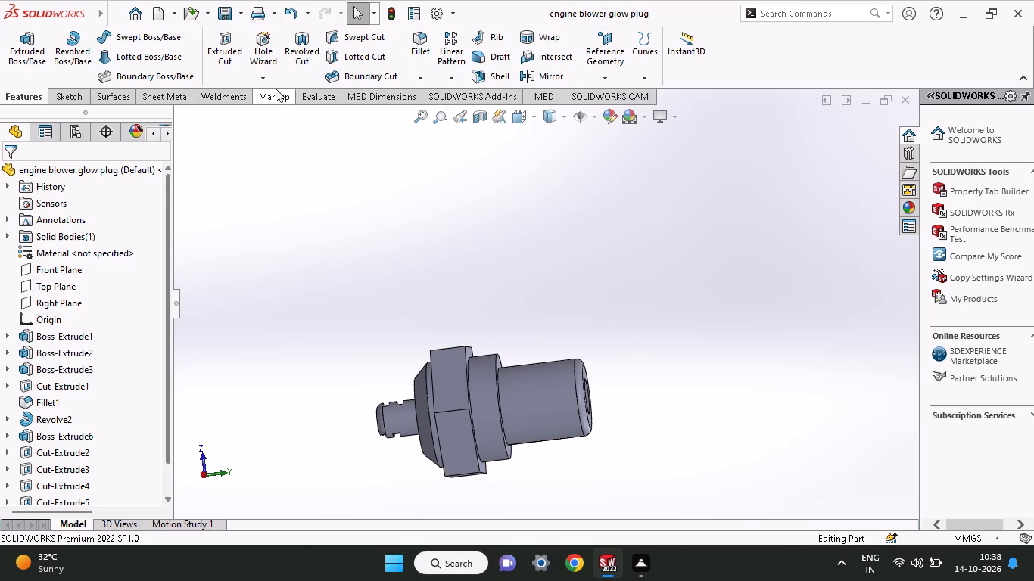
# Save the part under the new file name "engine blower glow plug", with two spaces between "blower" and "glow", as a SOLIDWORKS Part in Documents.
pyautogui.click(243, 16)
pyautogui.rightClick(243, 16)
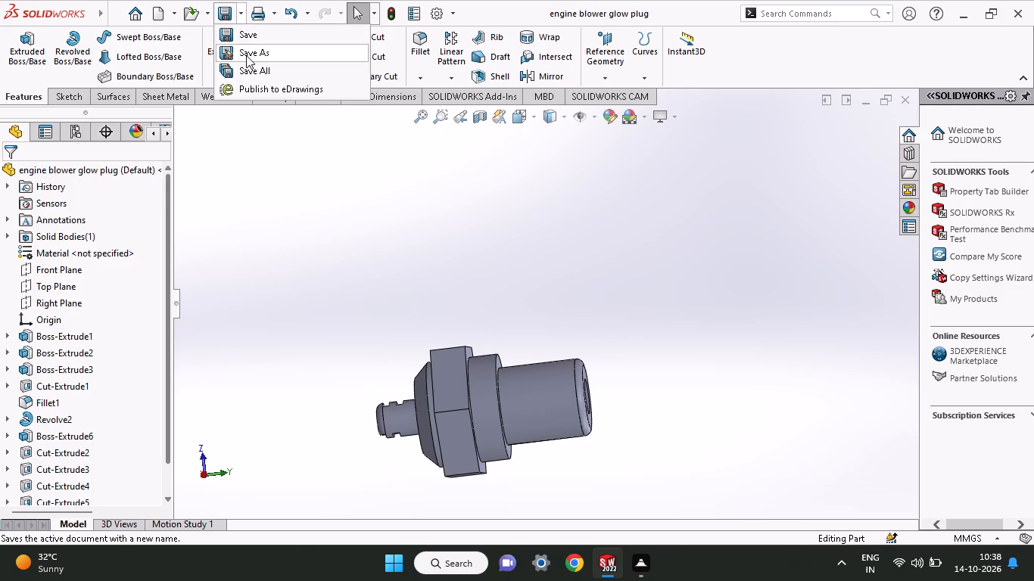
pyautogui.click(246, 55)
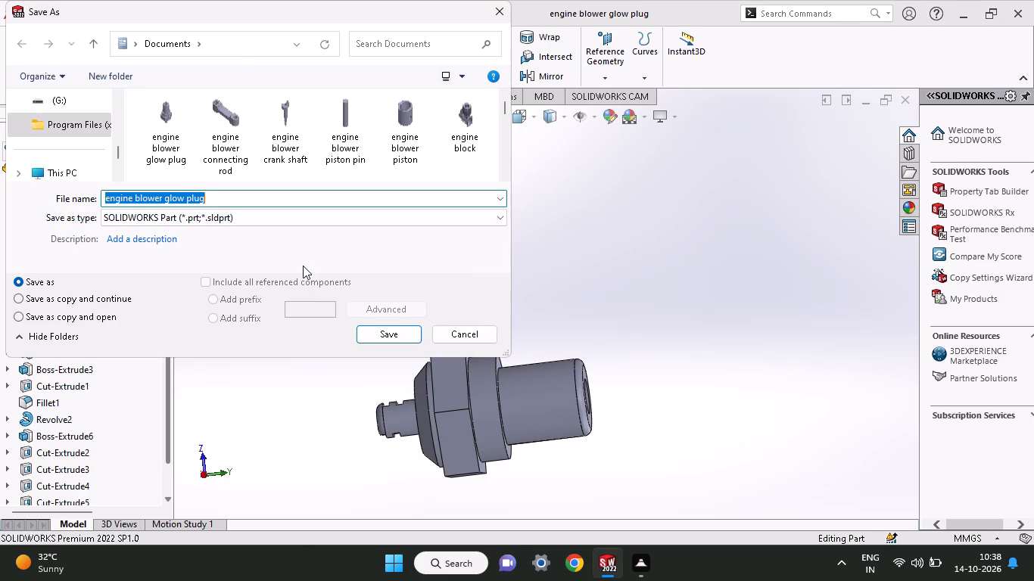
pyautogui.click(254, 197)
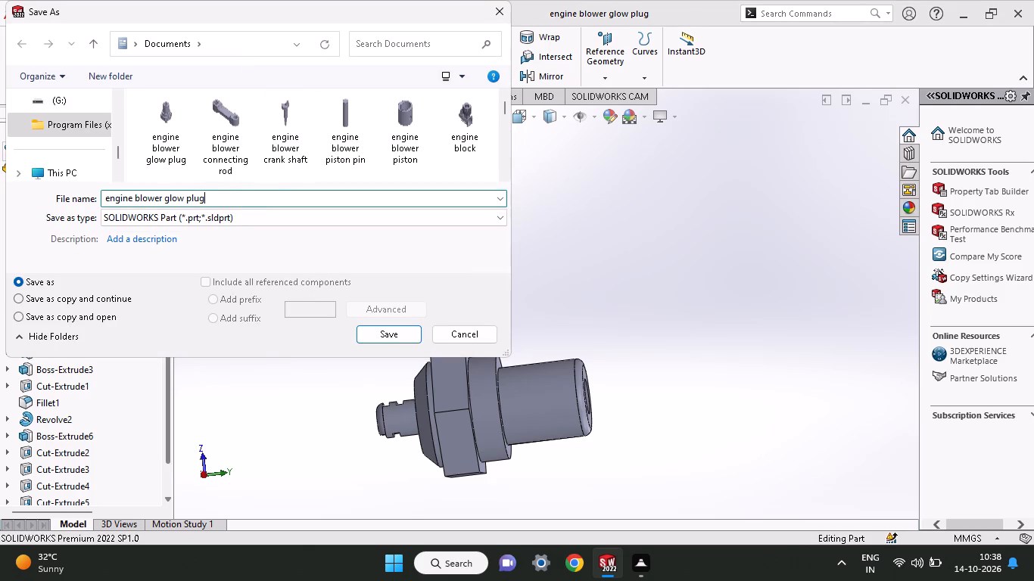
pyautogui.press('Delete')
pyautogui.press('BackSpace')
pyautogui.press('BackSpace')
pyautogui.press('BackSpace')
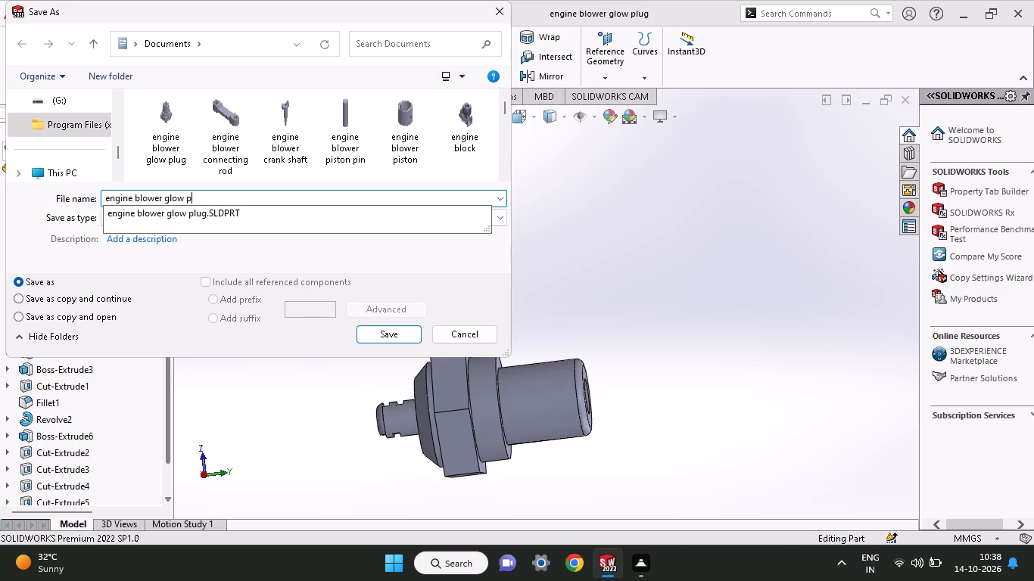
pyautogui.press('BackSpace')
pyautogui.press('BackSpace')
pyautogui.press('BackSpace')
pyautogui.press('BackSpace')
pyautogui.press('BackSpace')
pyautogui.press('BackSpace')
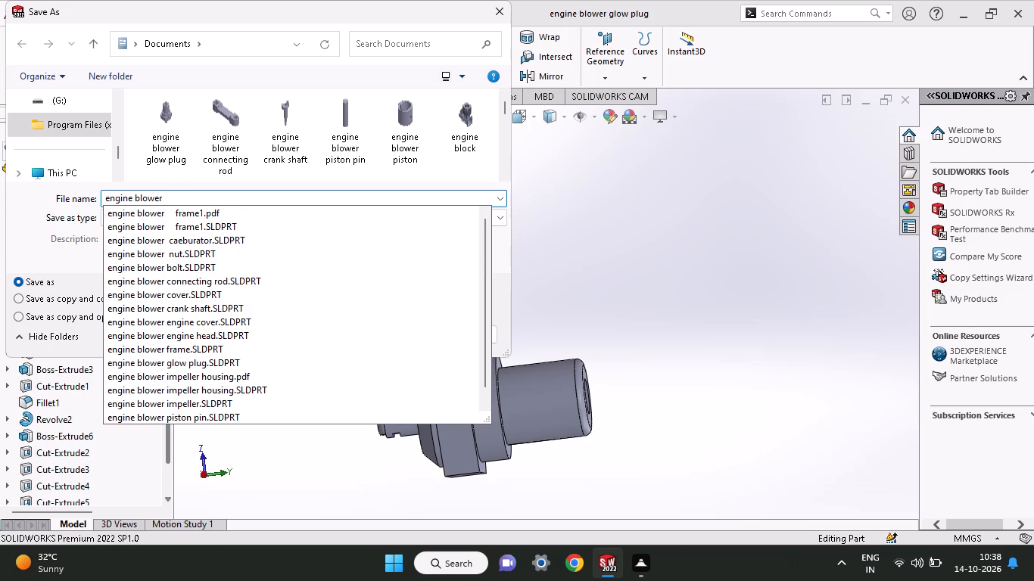
pyautogui.press('space')
pyautogui.write('glo')
pyautogui.press('w')
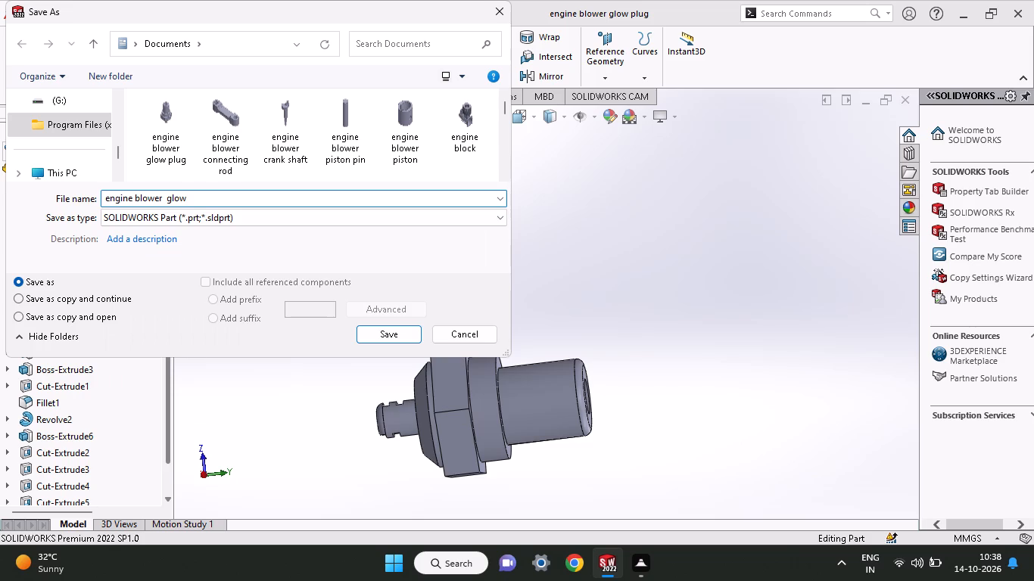
pyautogui.press('space')
pyautogui.write('plu')
pyautogui.write('g')
pyautogui.press('space')
pyautogui.click(385, 340)
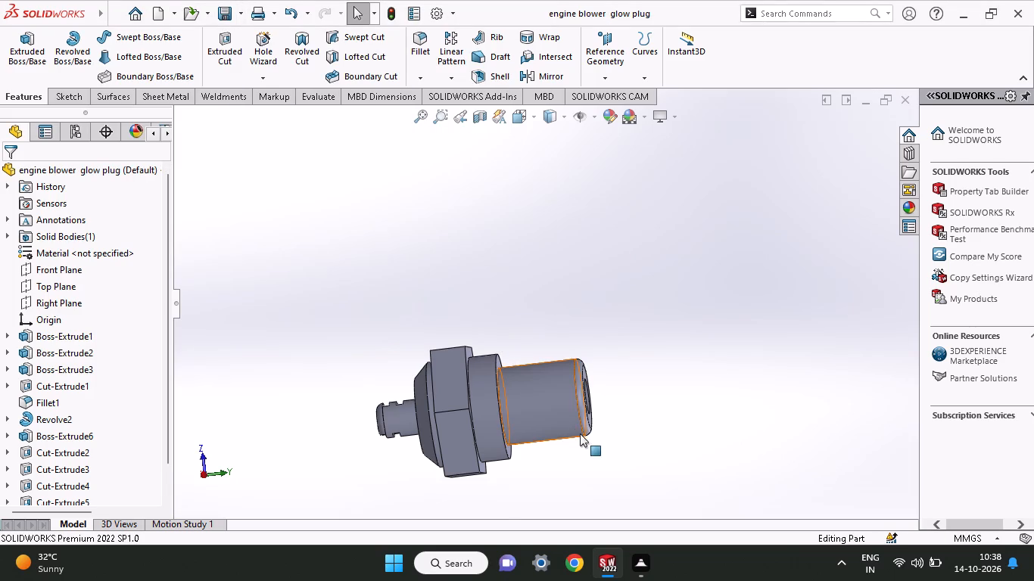
# Examine the newly saved glow plug from all sides, including the bored cylindrical end, the hex body and the notched end pin.
pyautogui.moveTo(567, 443); pyautogui.dragTo(481, 471, button='middle')
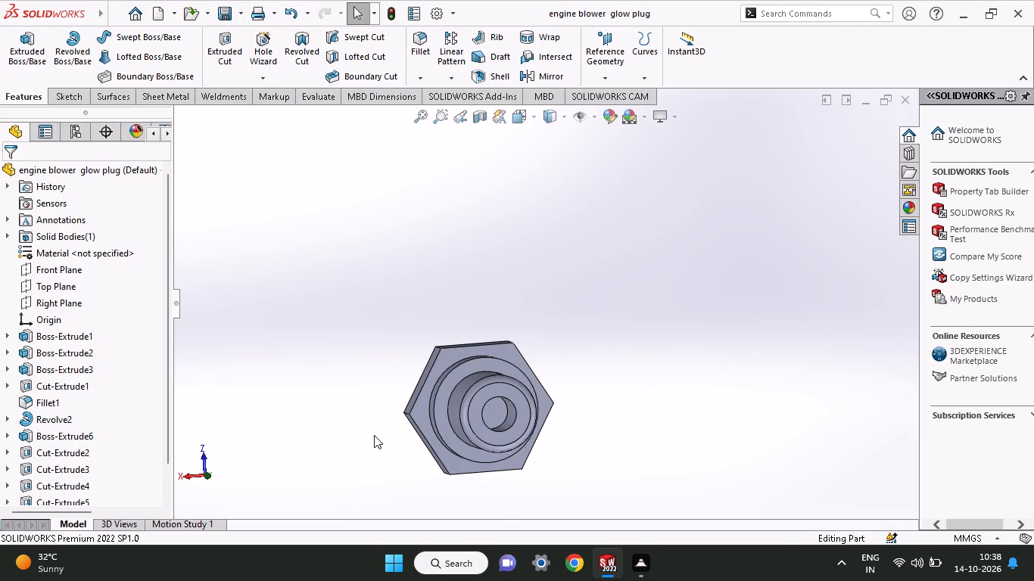
pyautogui.moveTo(446, 411); pyautogui.dragTo(337, 446, button='middle')
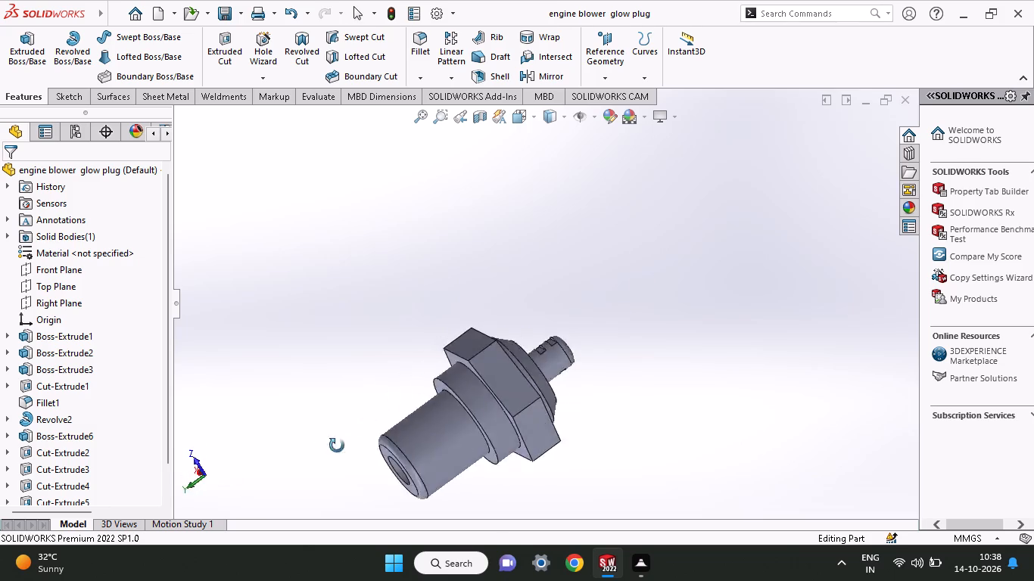
pyautogui.moveTo(337, 446); pyautogui.dragTo(450, 314, button='middle')
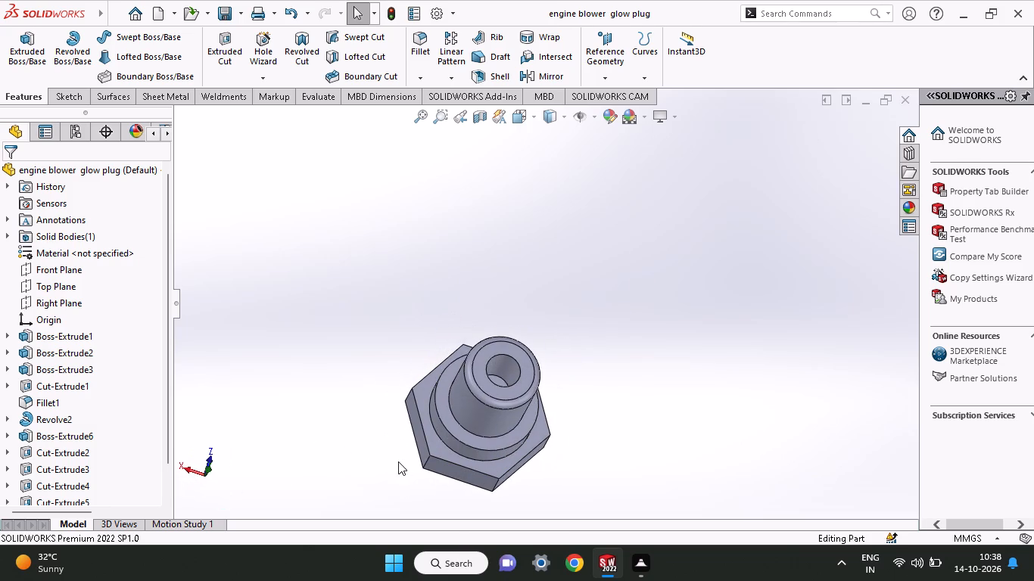
pyautogui.moveTo(313, 452); pyautogui.dragTo(334, 441, button='middle')
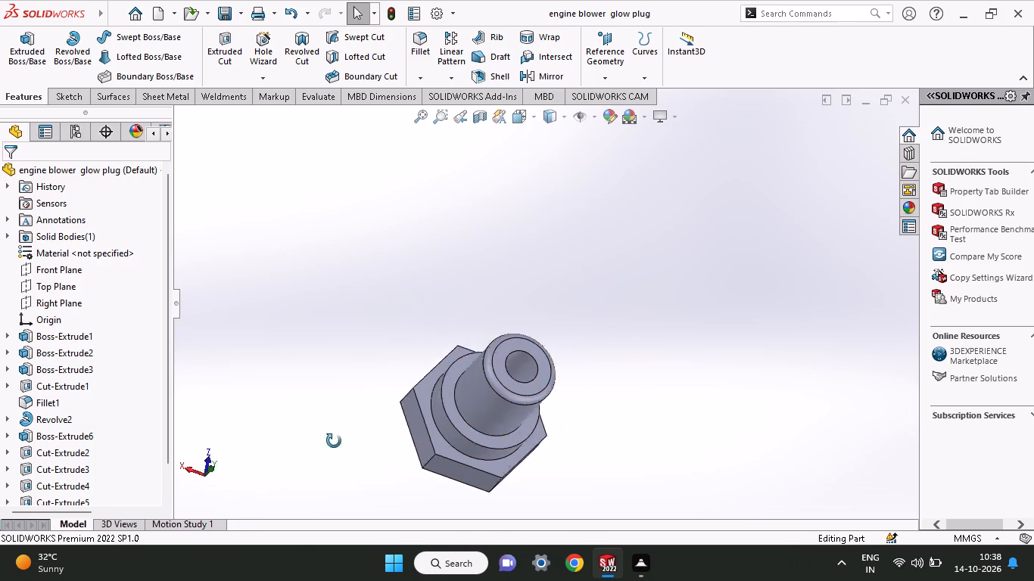
pyautogui.moveTo(334, 441); pyautogui.dragTo(389, 188, button='middle')
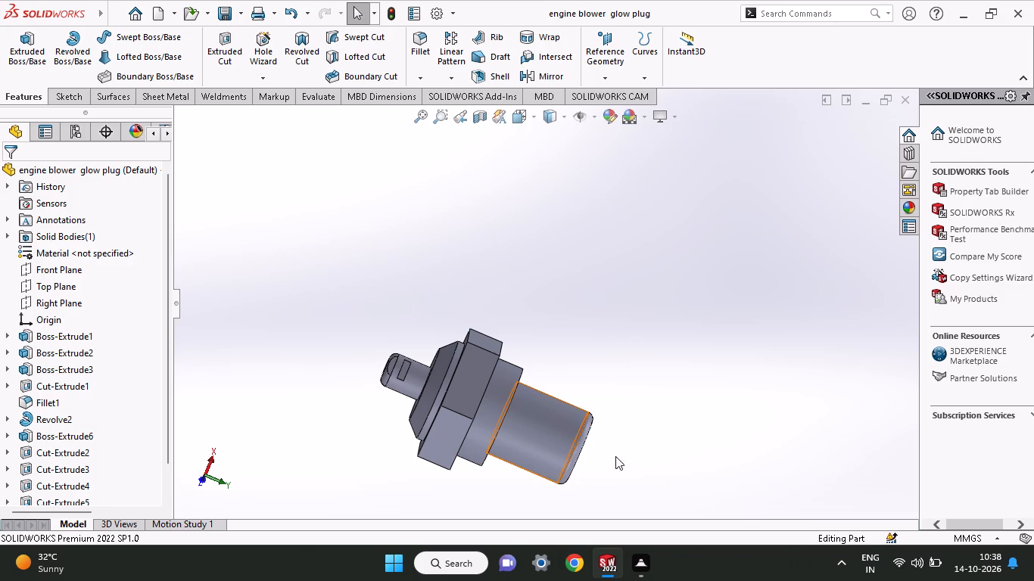
pyautogui.moveTo(678, 449); pyautogui.dragTo(608, 377, button='middle')
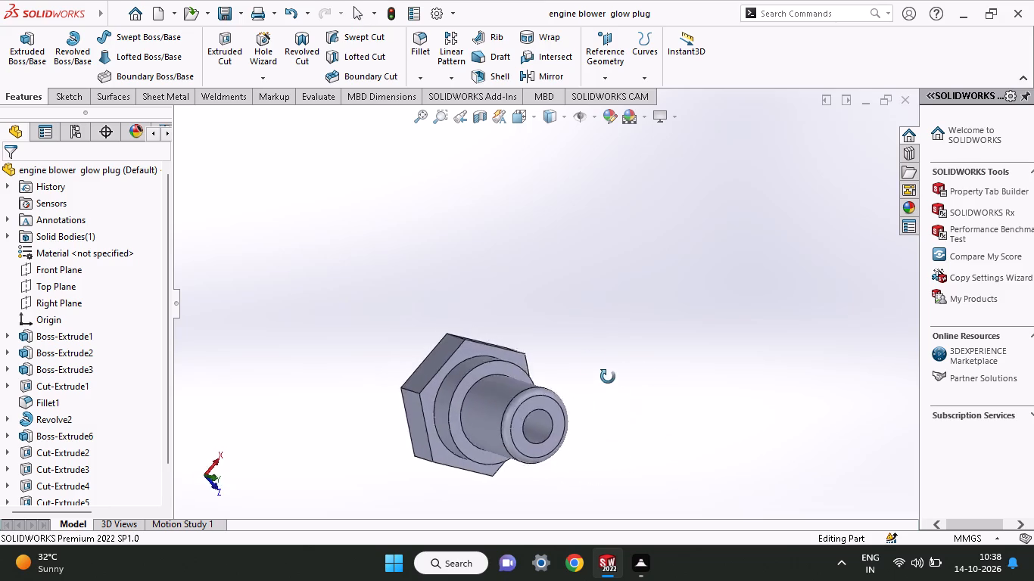
pyautogui.moveTo(608, 377); pyautogui.dragTo(576, 331, button='middle')
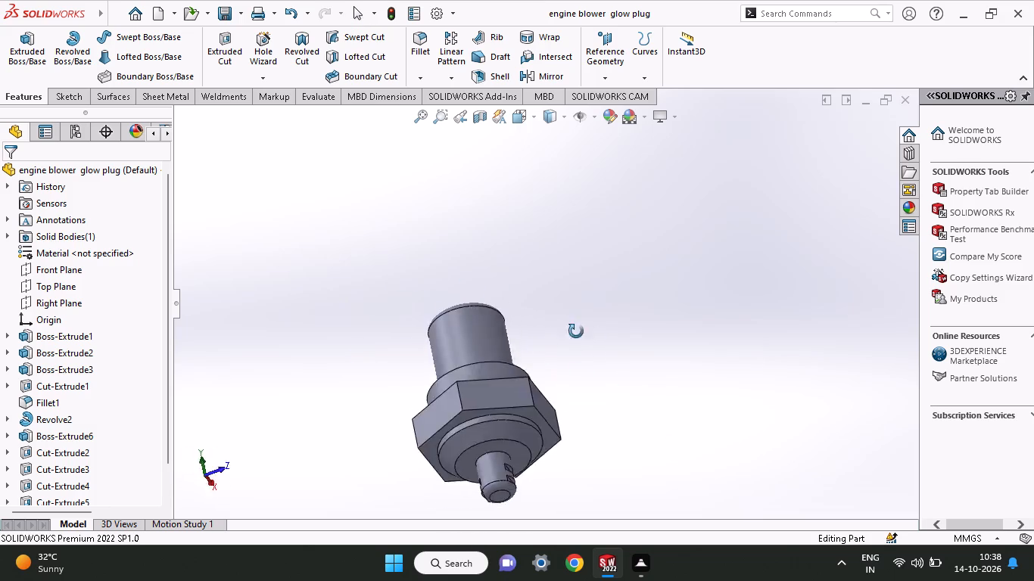
pyautogui.moveTo(576, 331); pyautogui.dragTo(431, 442, button='middle')
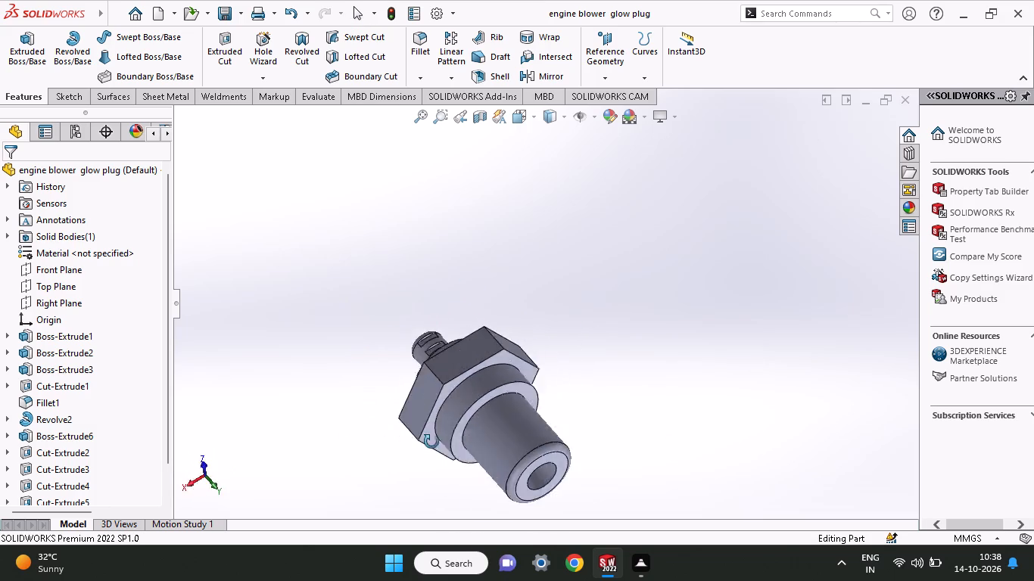
pyautogui.moveTo(431, 442); pyautogui.dragTo(439, 311, button='middle')
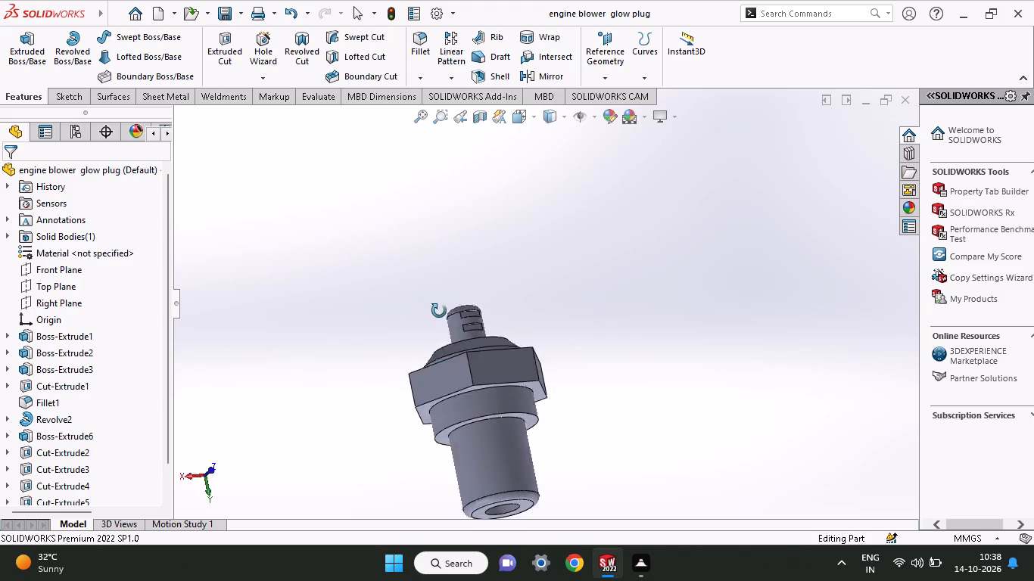
pyautogui.moveTo(439, 311); pyautogui.dragTo(454, 253, button='middle')
pyautogui.moveTo(443, 425); pyautogui.dragTo(468, 239, button='middle')
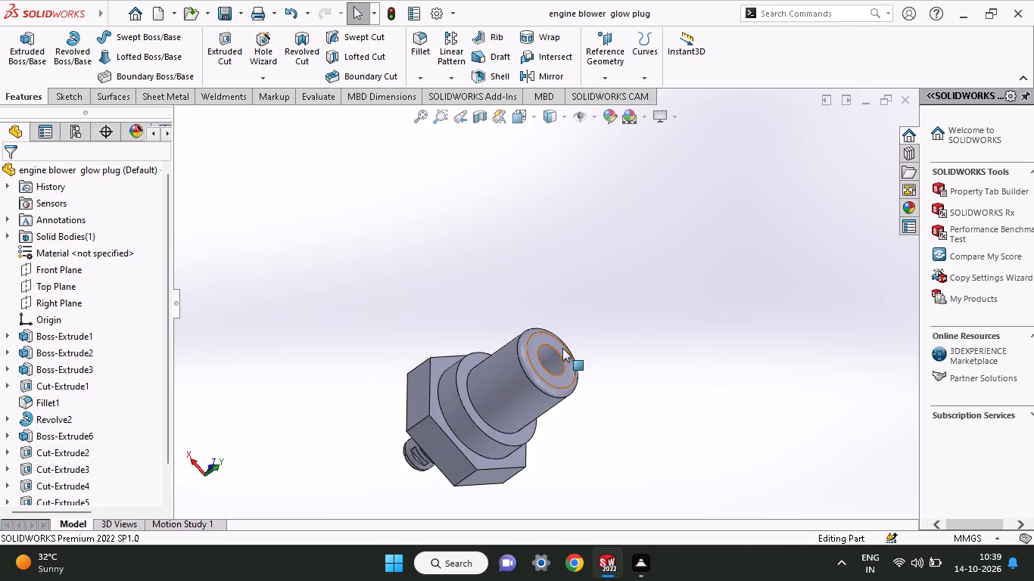
pyautogui.moveTo(654, 350); pyautogui.dragTo(602, 493, button='middle')
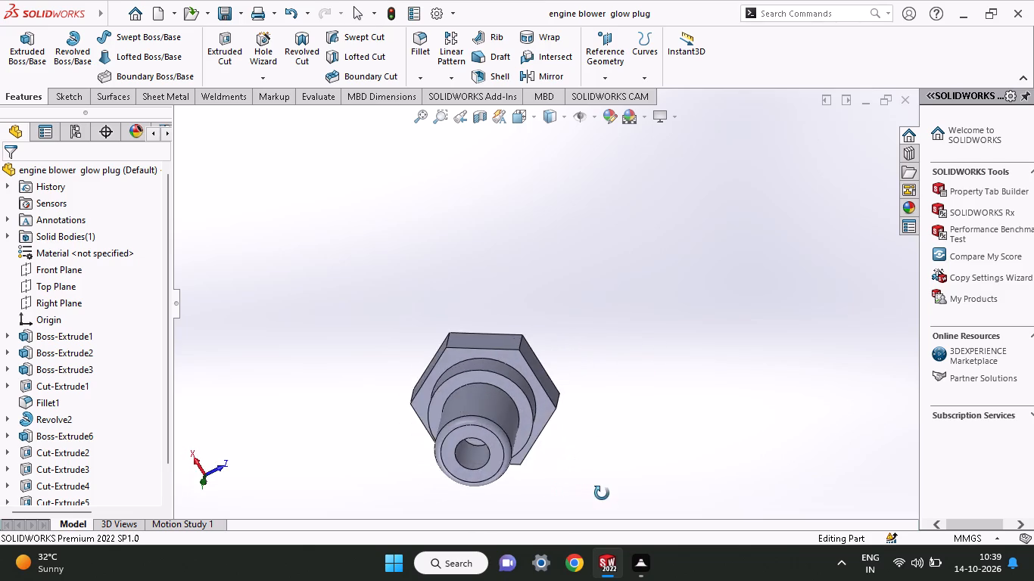
pyautogui.moveTo(602, 493); pyautogui.dragTo(538, 239, button='middle')
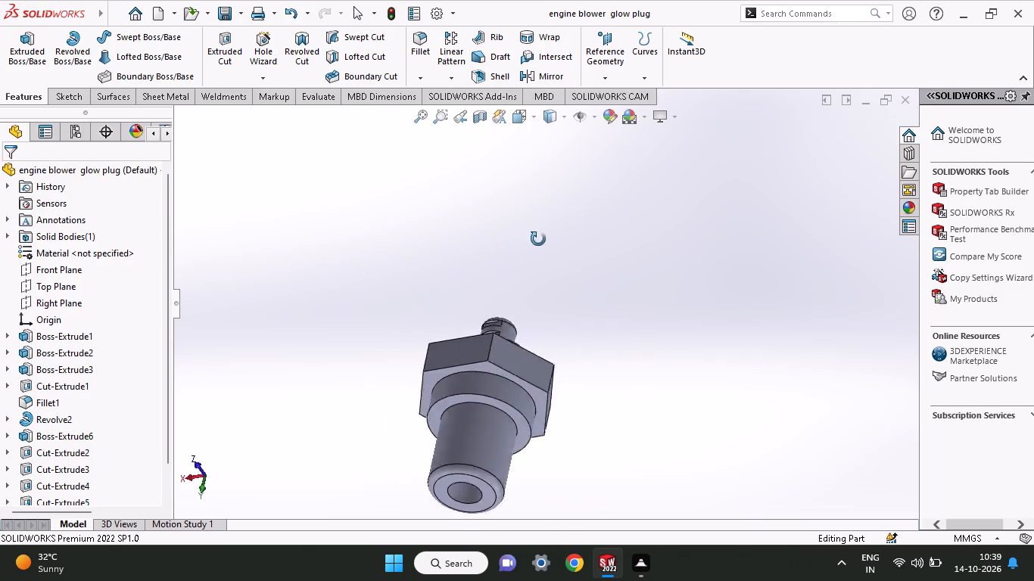
pyautogui.moveTo(538, 239); pyautogui.dragTo(637, 188, button='middle')
pyautogui.moveTo(447, 474); pyautogui.dragTo(464, 339, button='middle')
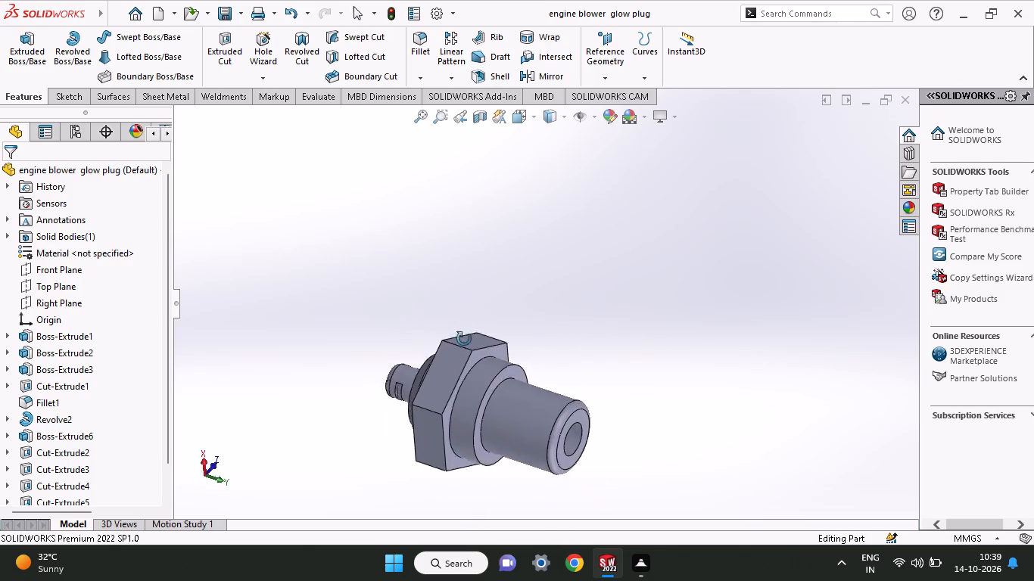
pyautogui.moveTo(464, 339); pyautogui.dragTo(498, 202, button='middle')
pyautogui.moveTo(511, 466); pyautogui.dragTo(370, 480, button='middle')
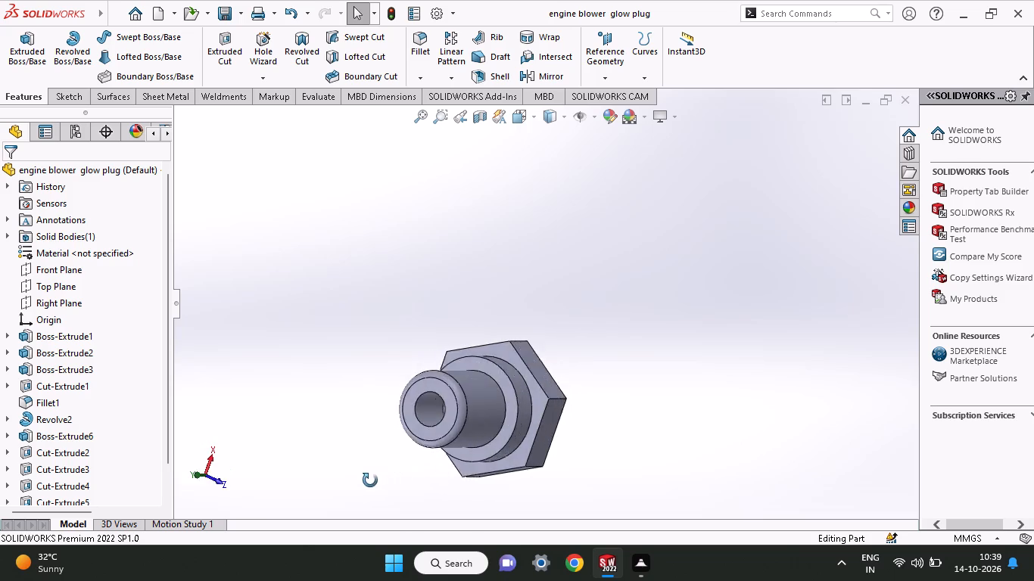
pyautogui.moveTo(370, 480); pyautogui.dragTo(677, 350, button='middle')
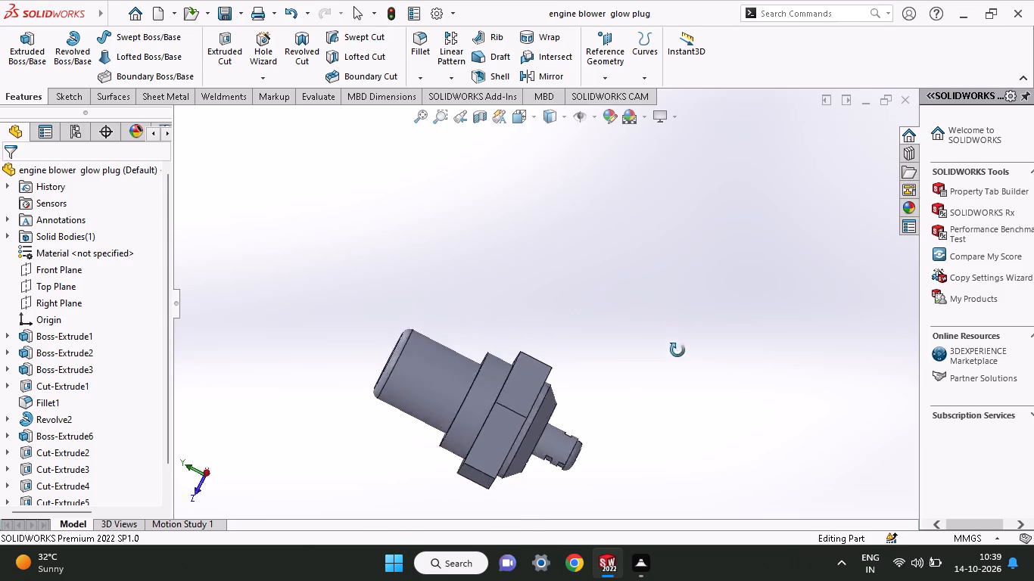
pyautogui.moveTo(677, 350); pyautogui.dragTo(358, 461, button='middle')
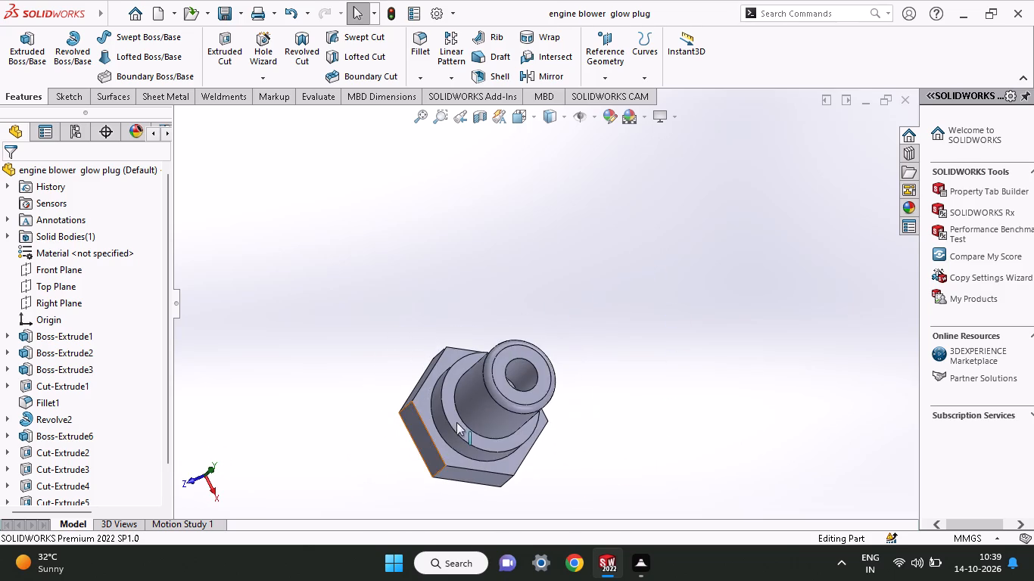
pyautogui.moveTo(614, 356); pyautogui.dragTo(572, 412, button='middle')
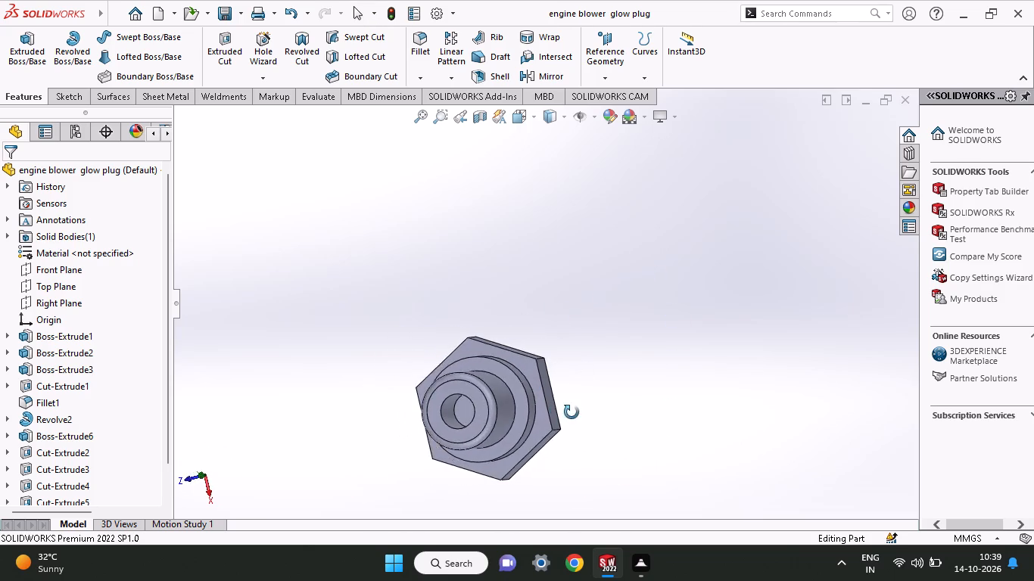
pyautogui.moveTo(572, 412); pyautogui.dragTo(475, 447, button='middle')
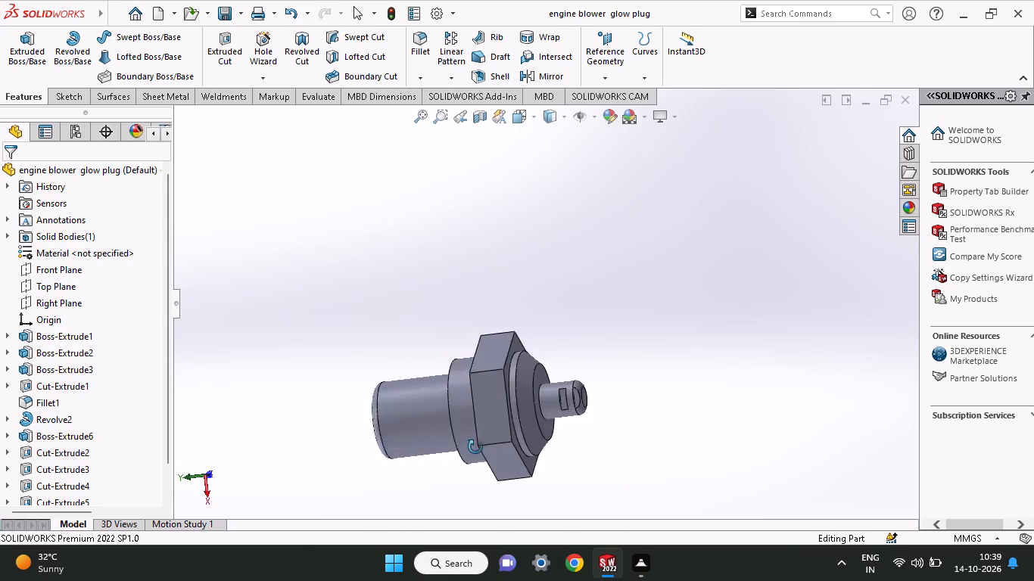
pyautogui.moveTo(475, 447); pyautogui.dragTo(472, 460, button='middle')
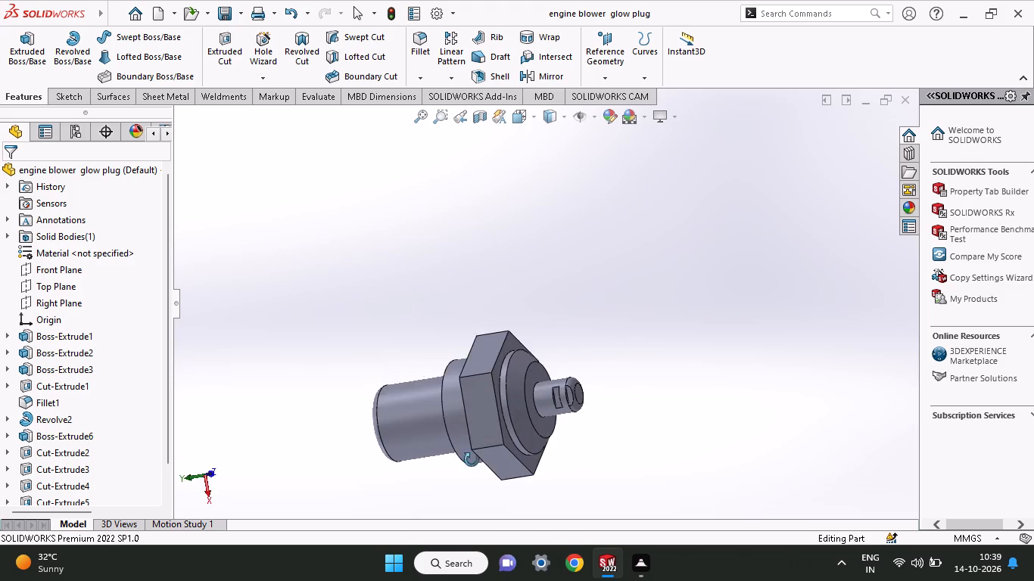
pyautogui.moveTo(472, 460); pyautogui.dragTo(506, 441, button='middle')
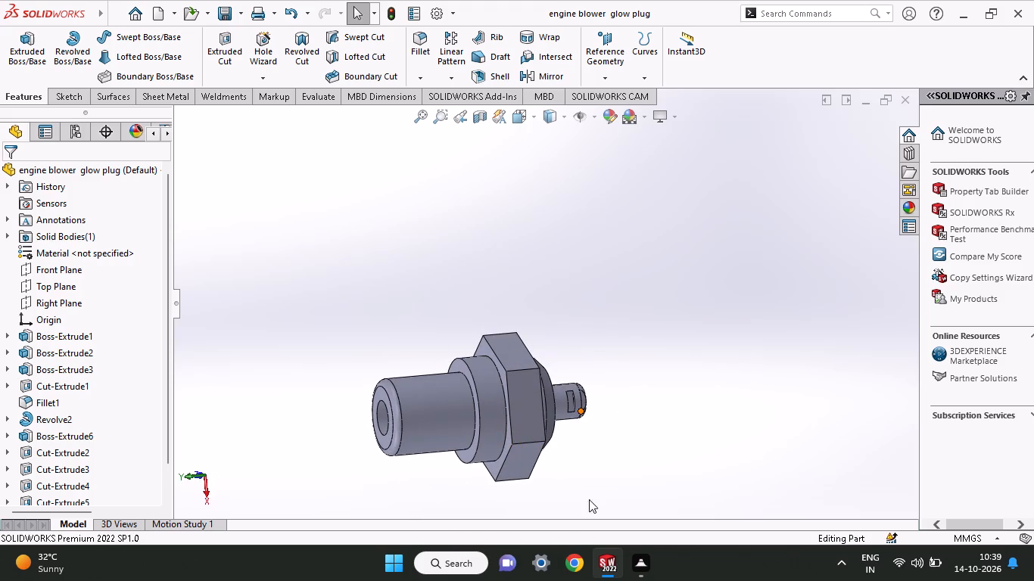
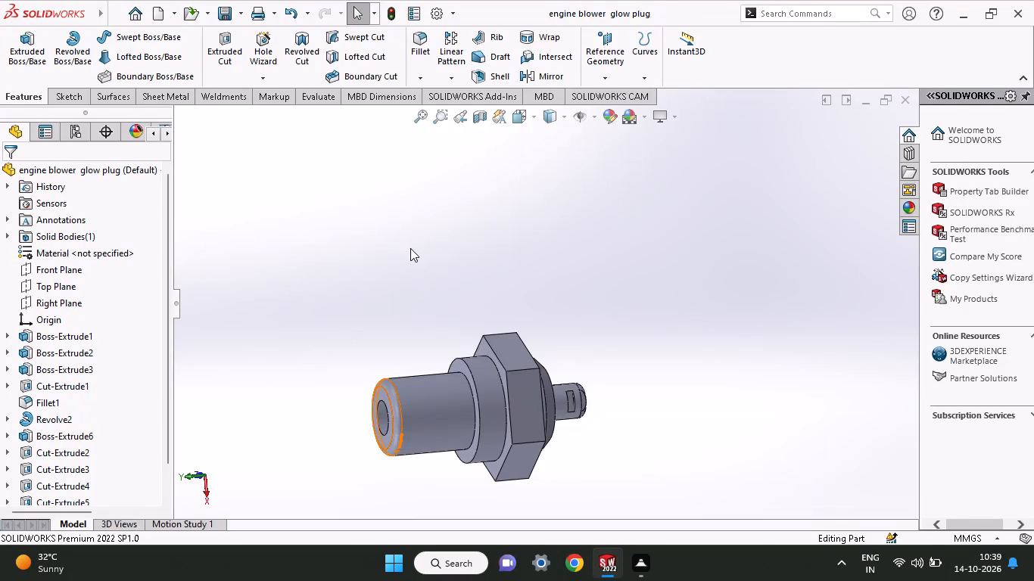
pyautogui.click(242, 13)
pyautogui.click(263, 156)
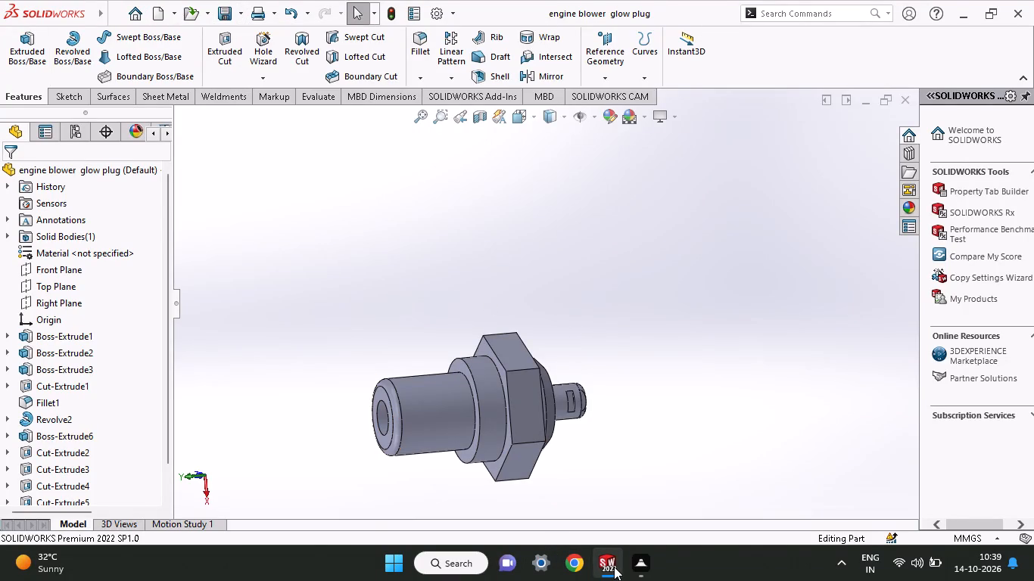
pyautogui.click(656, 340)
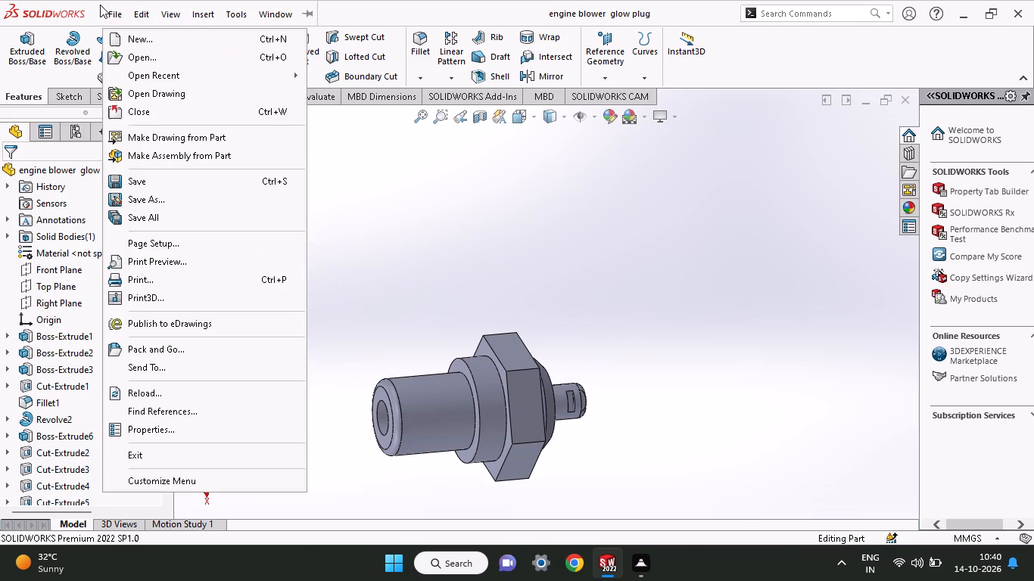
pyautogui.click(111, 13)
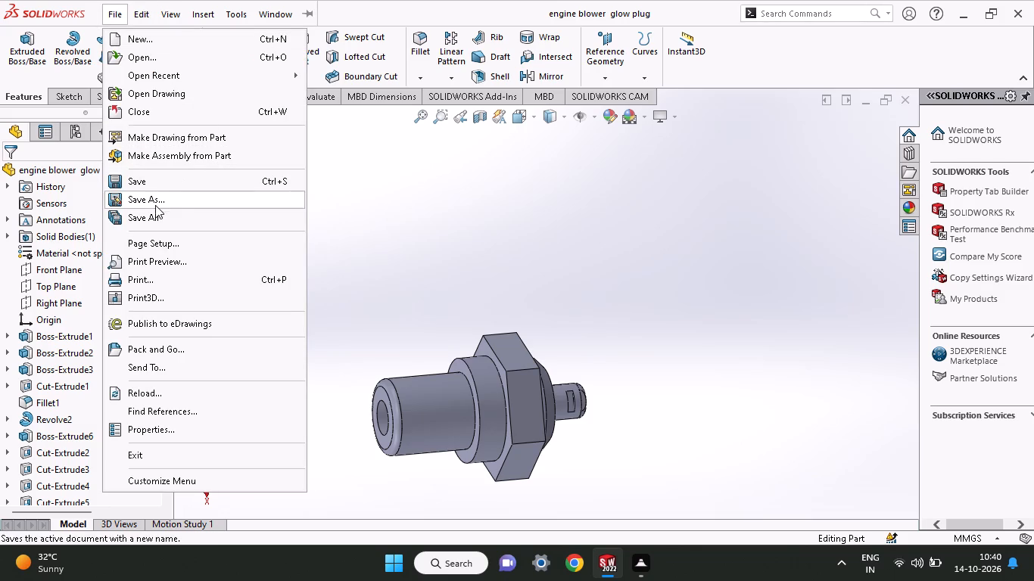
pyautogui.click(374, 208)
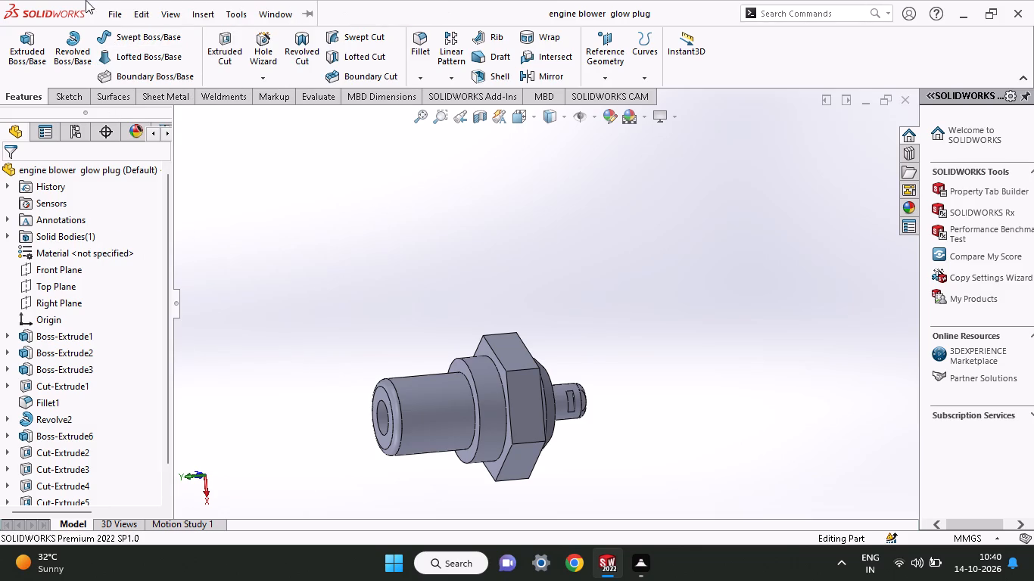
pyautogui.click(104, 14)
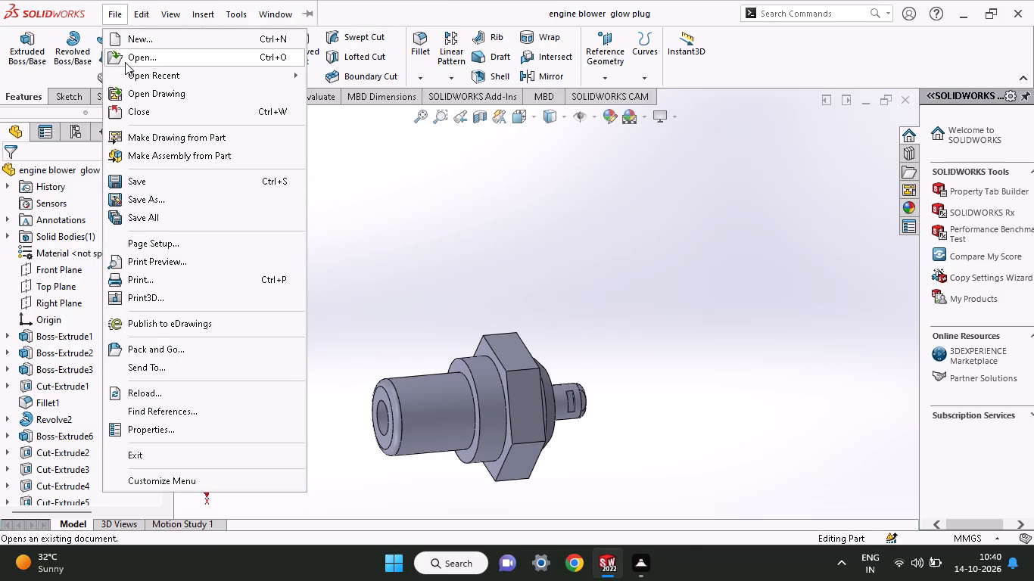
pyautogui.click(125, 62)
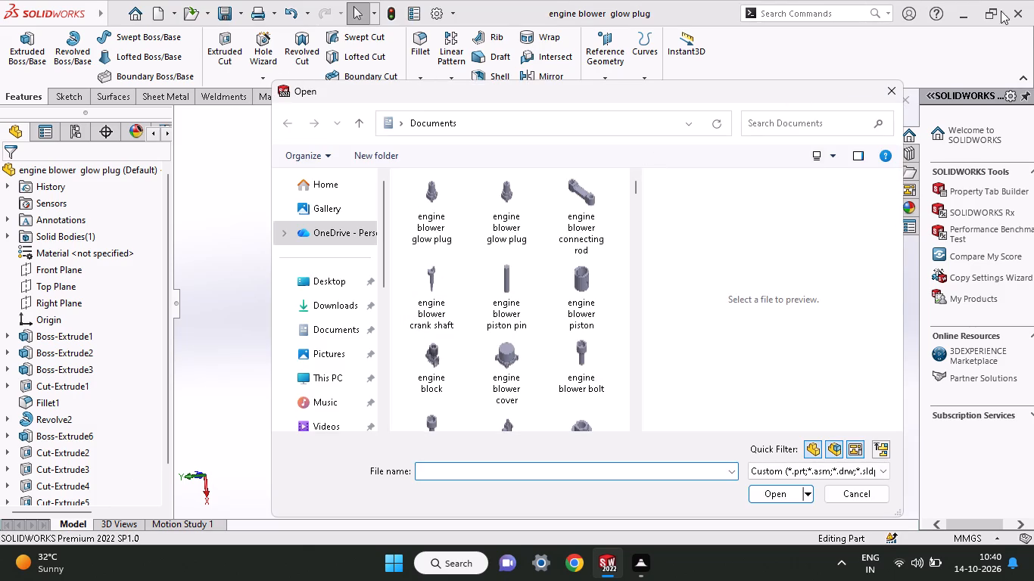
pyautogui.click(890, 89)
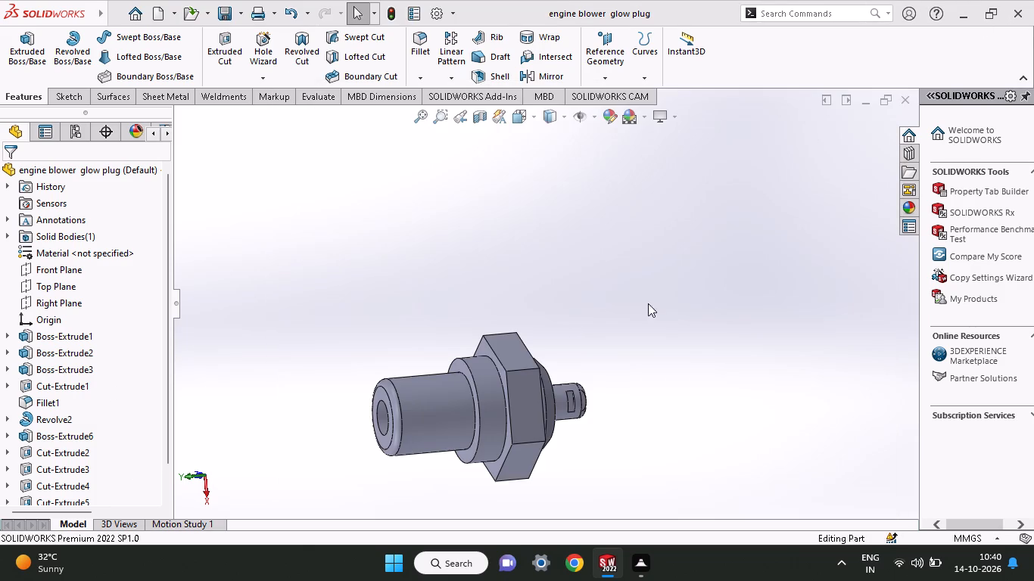
# Delete all the glow plug's features, from the first boss extrusion through the last fillet.
pyautogui.moveTo(164, 297); pyautogui.dragTo(176, 452)
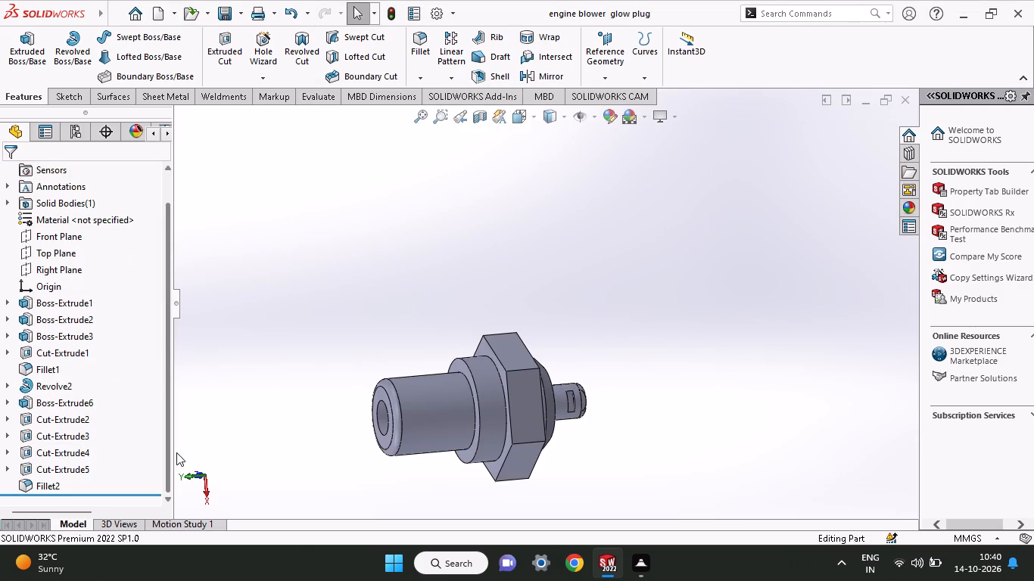
pyautogui.moveTo(176, 452); pyautogui.dragTo(178, 459)
pyautogui.moveTo(92, 486); pyautogui.dragTo(92, 486)
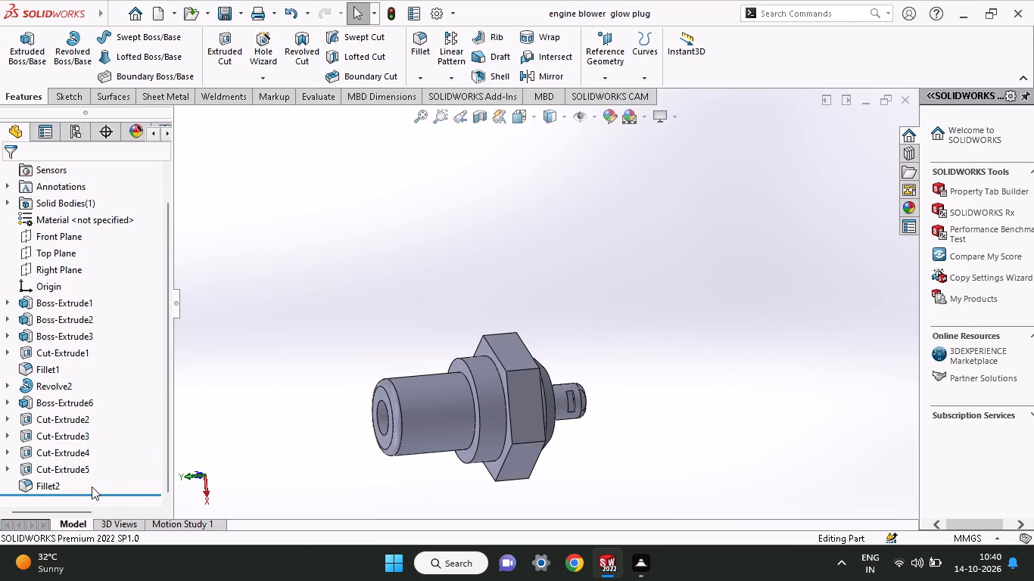
pyautogui.moveTo(92, 486); pyautogui.dragTo(1, 300)
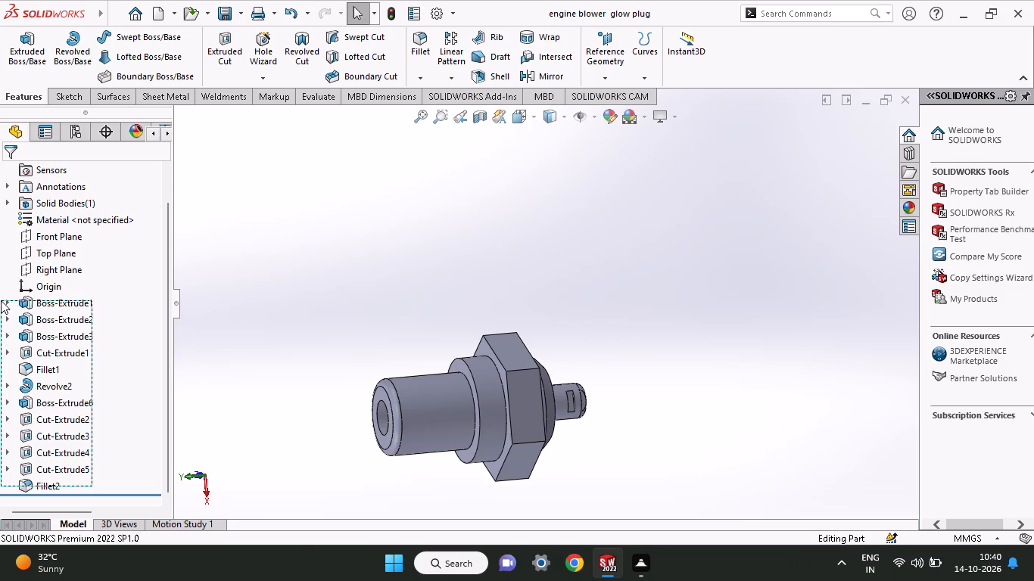
pyautogui.moveTo(1, 300); pyautogui.dragTo(3, 296)
pyautogui.rightClick(30, 335)
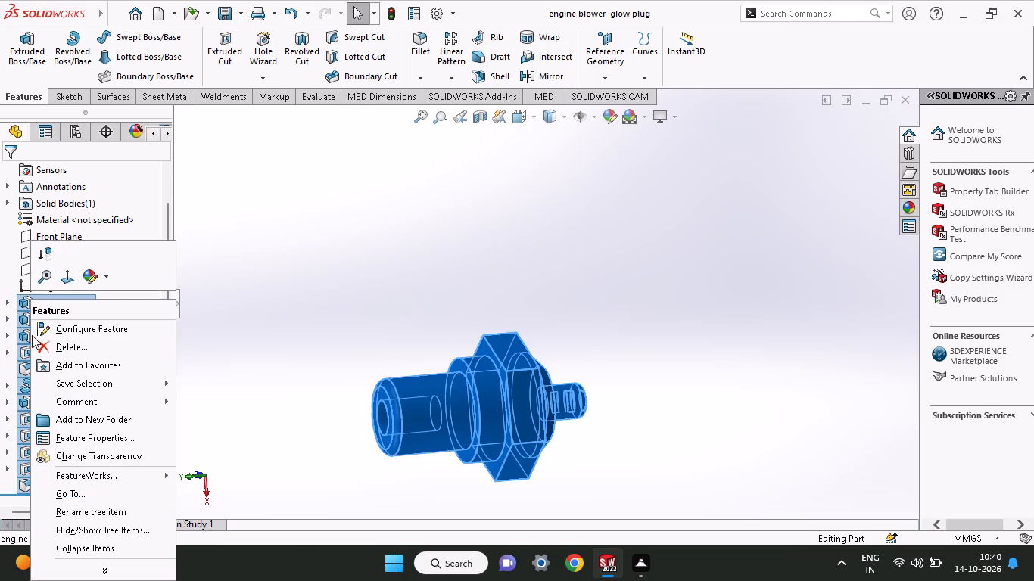
pyautogui.click(56, 349)
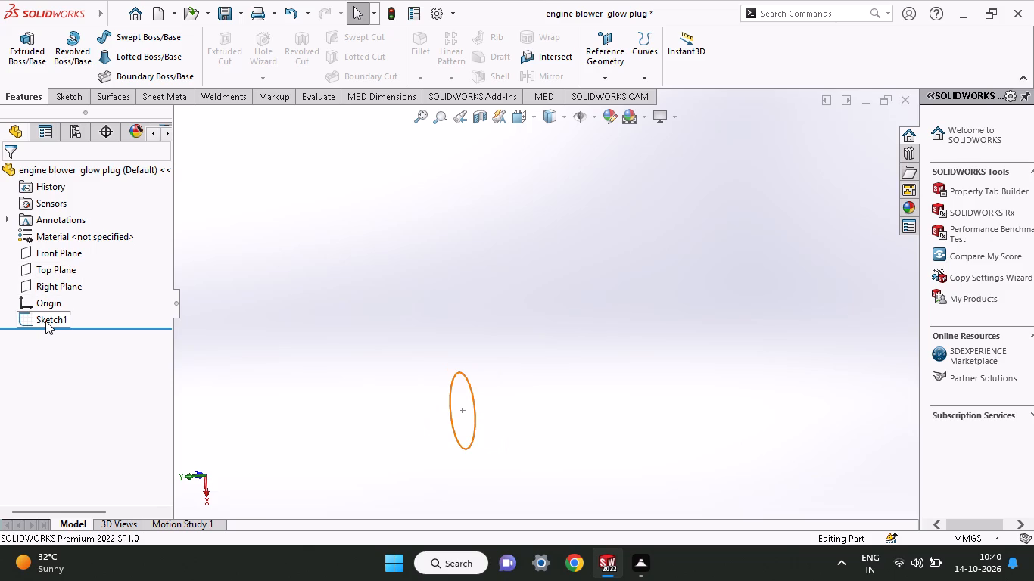
# Delete the leftover circle sketch, Sketch1, from the part.
pyautogui.click(45, 321)
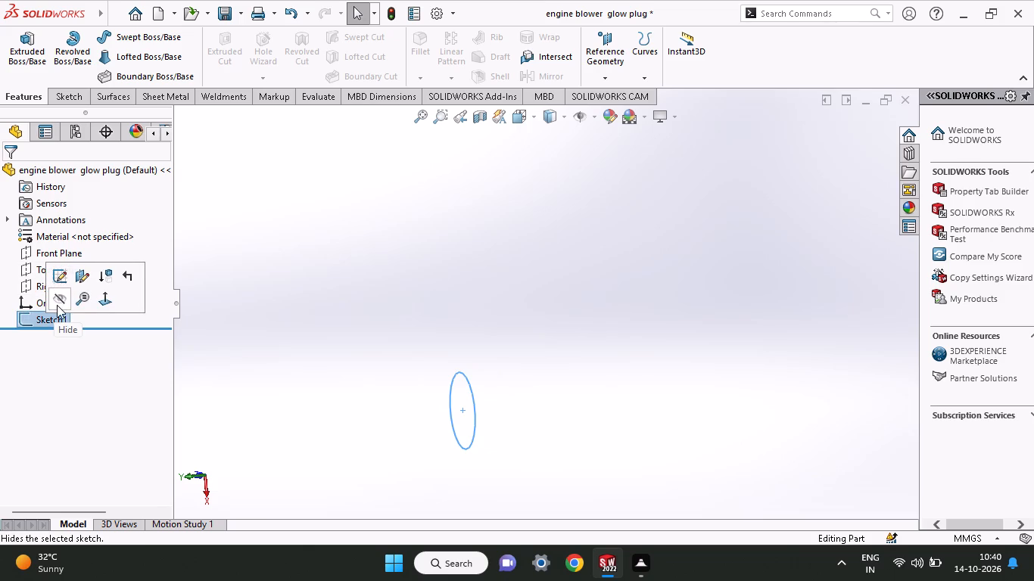
pyautogui.click(48, 339)
pyautogui.rightClick(47, 322)
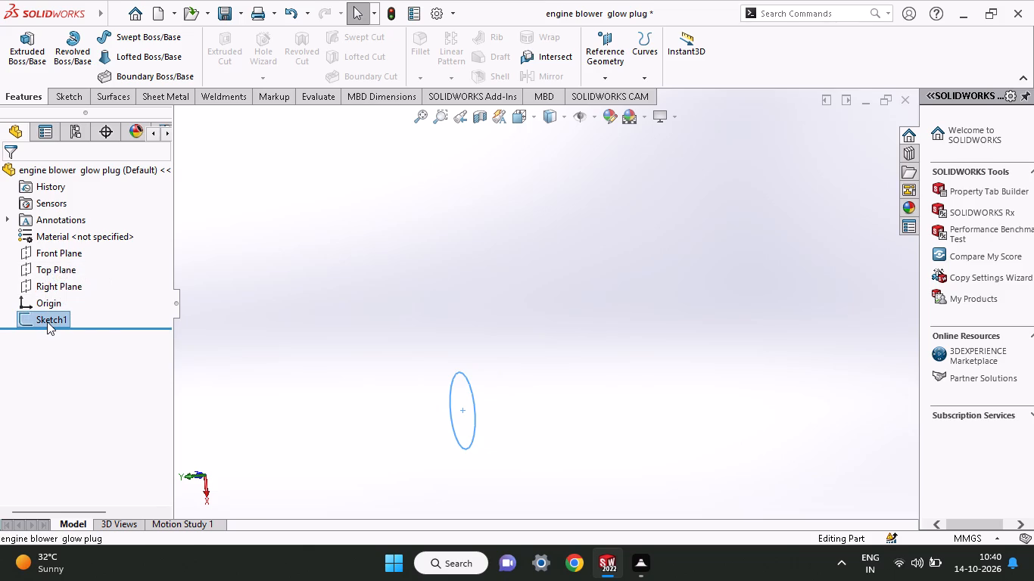
pyautogui.click(66, 370)
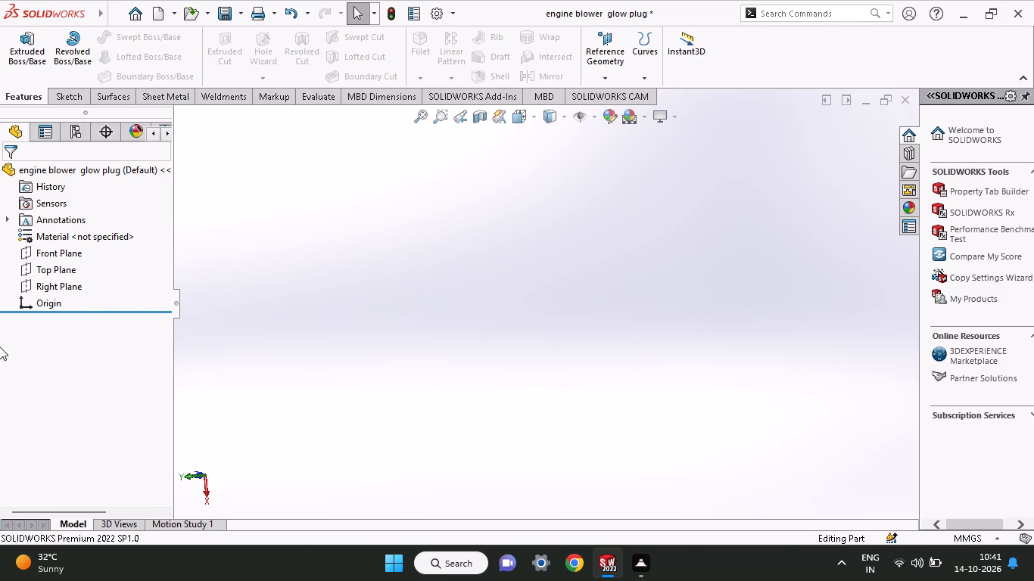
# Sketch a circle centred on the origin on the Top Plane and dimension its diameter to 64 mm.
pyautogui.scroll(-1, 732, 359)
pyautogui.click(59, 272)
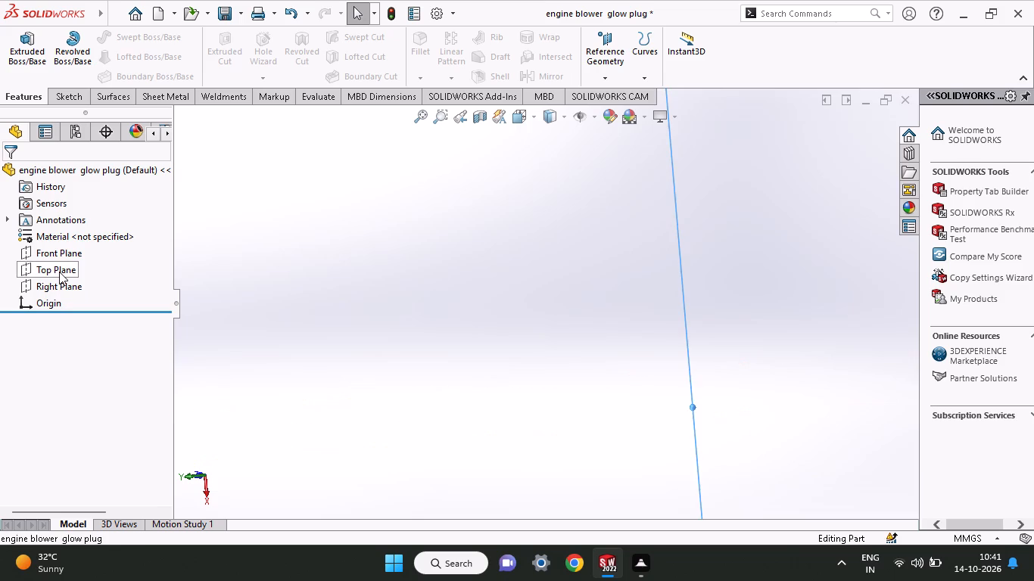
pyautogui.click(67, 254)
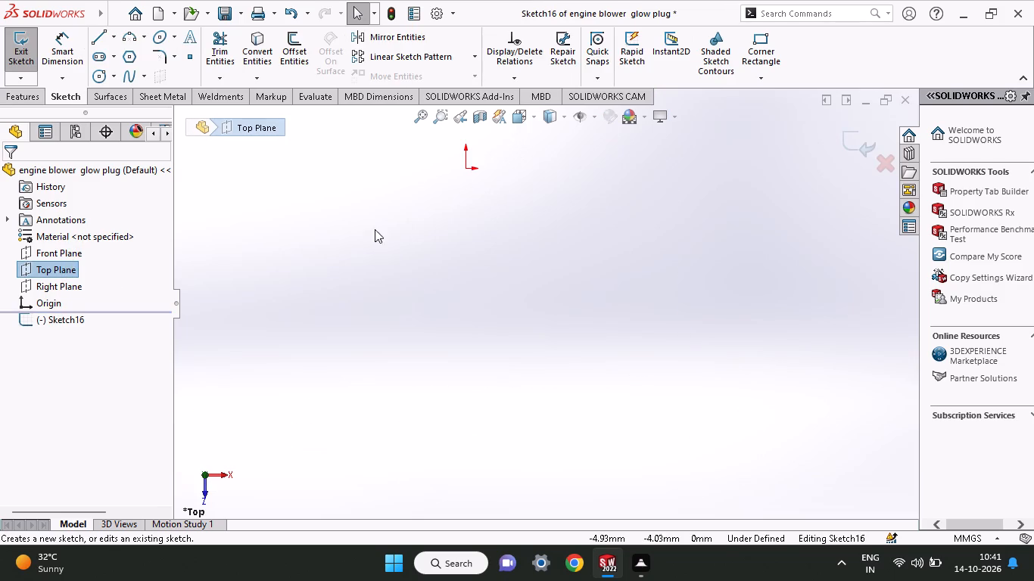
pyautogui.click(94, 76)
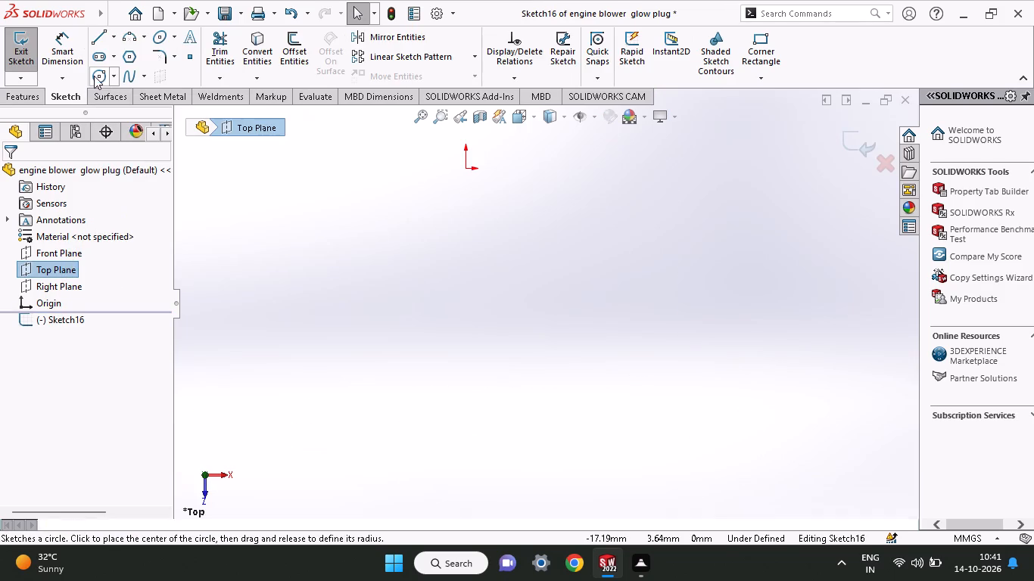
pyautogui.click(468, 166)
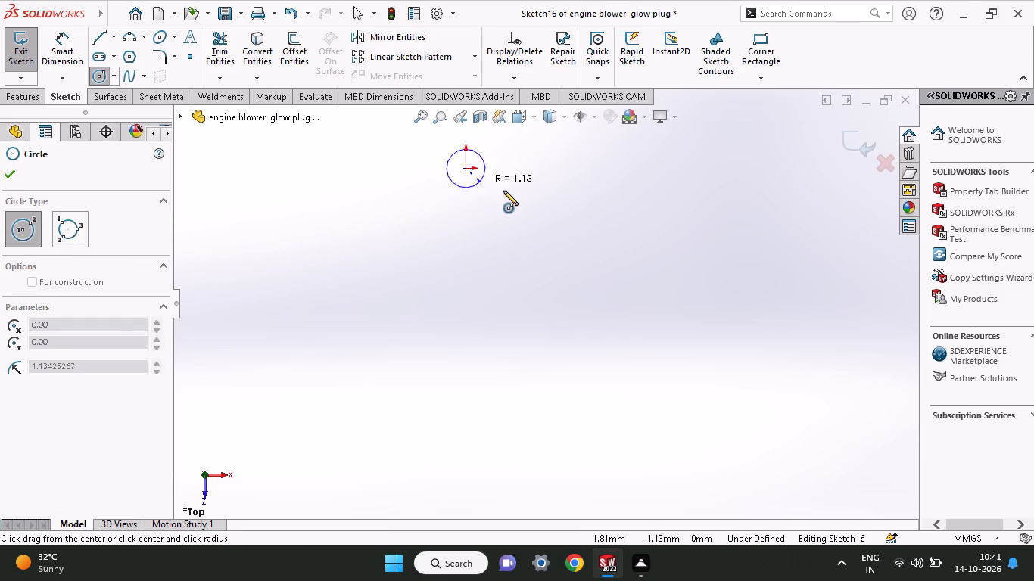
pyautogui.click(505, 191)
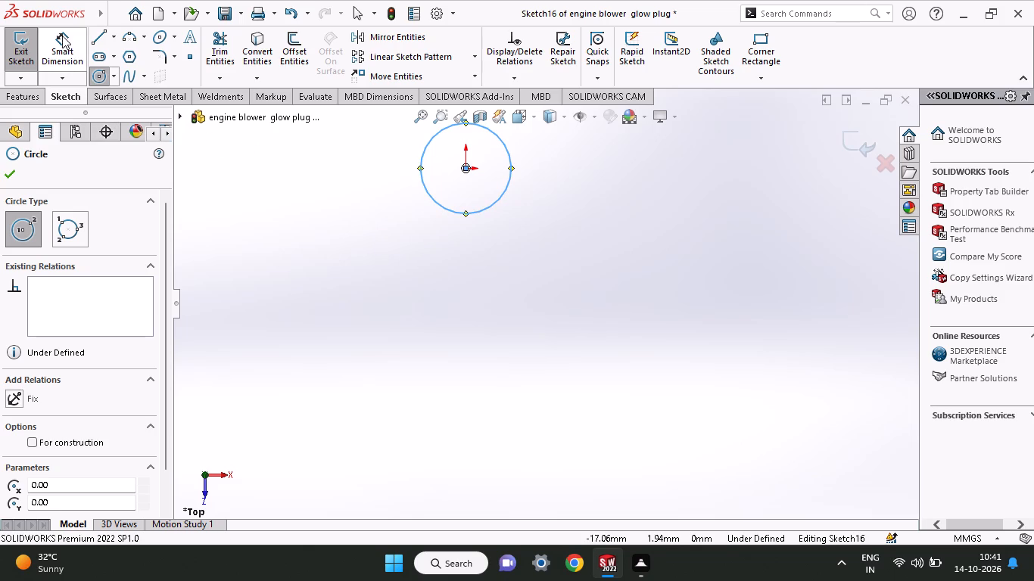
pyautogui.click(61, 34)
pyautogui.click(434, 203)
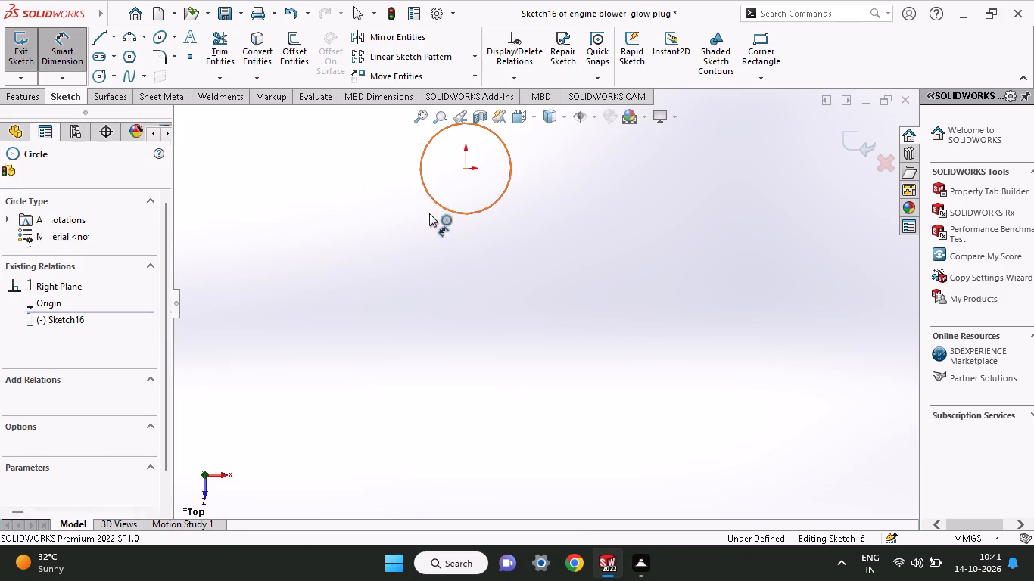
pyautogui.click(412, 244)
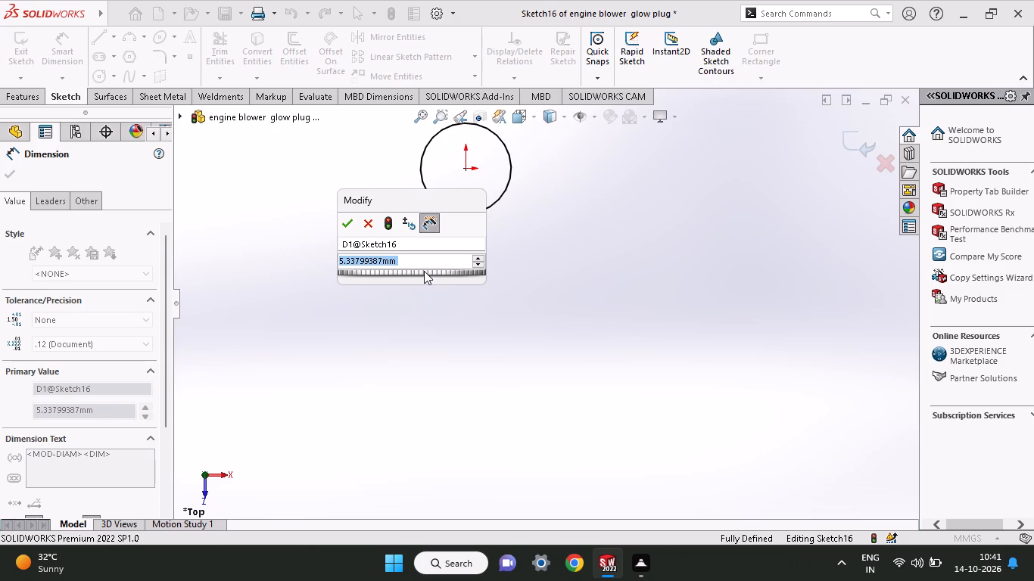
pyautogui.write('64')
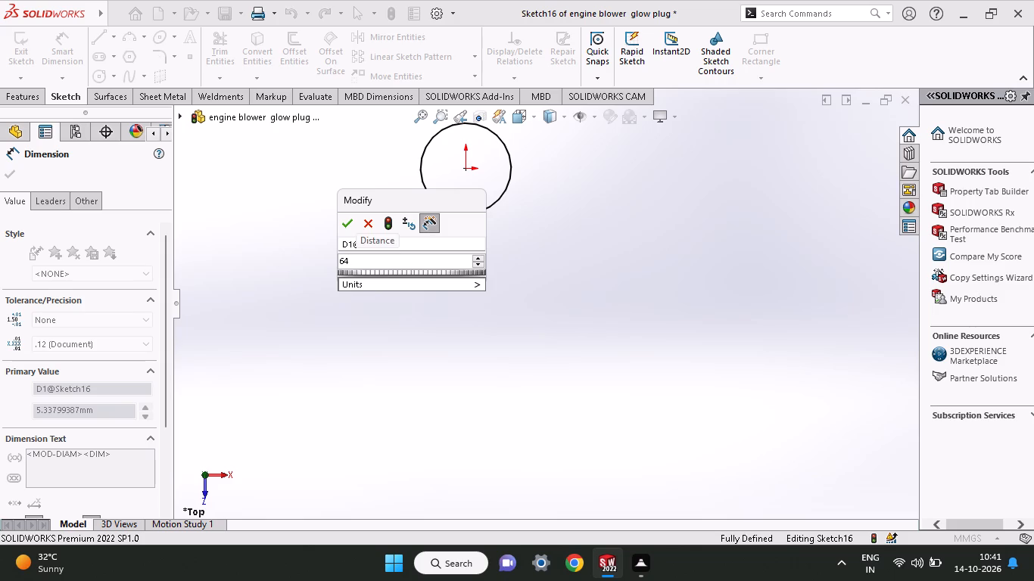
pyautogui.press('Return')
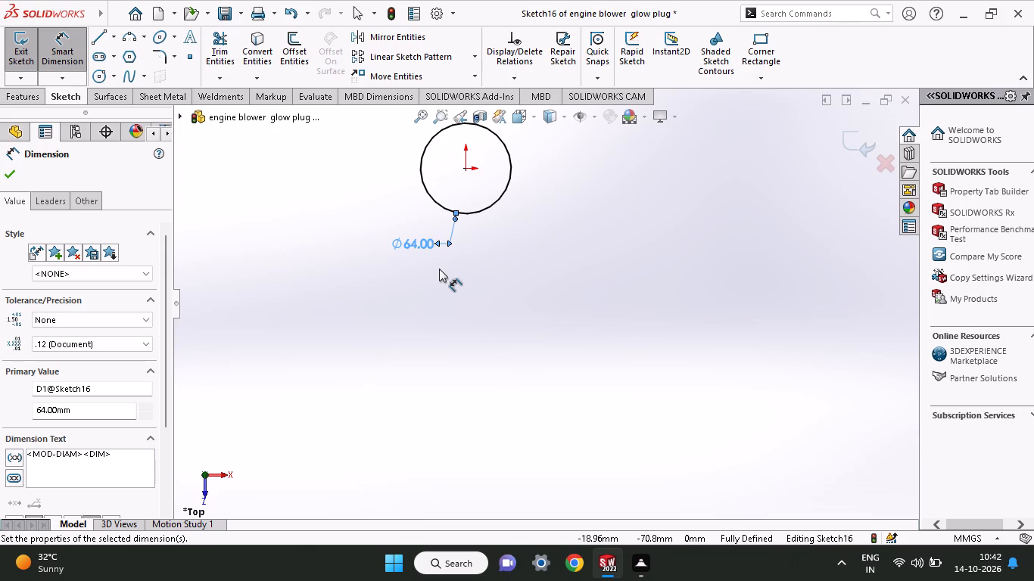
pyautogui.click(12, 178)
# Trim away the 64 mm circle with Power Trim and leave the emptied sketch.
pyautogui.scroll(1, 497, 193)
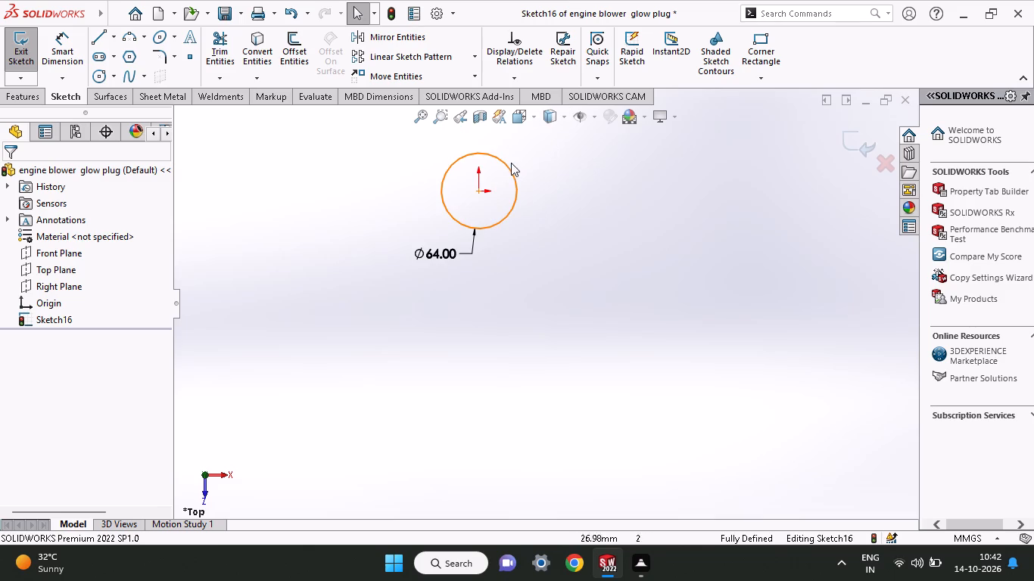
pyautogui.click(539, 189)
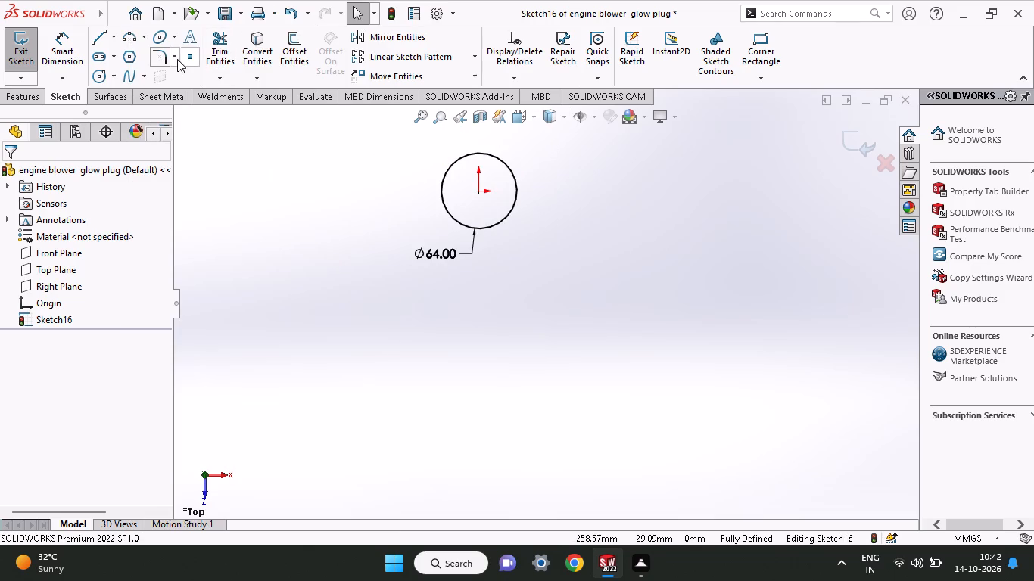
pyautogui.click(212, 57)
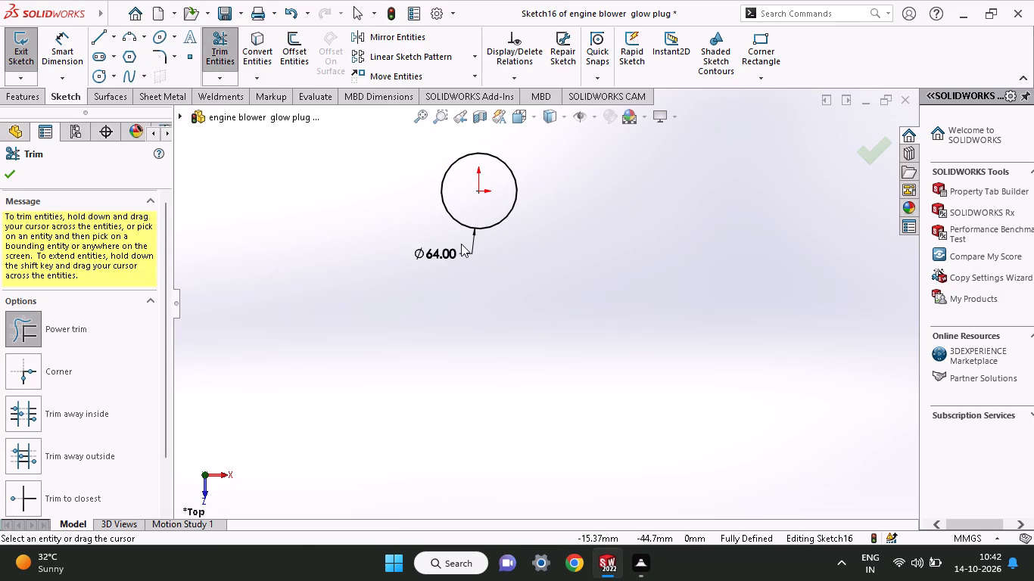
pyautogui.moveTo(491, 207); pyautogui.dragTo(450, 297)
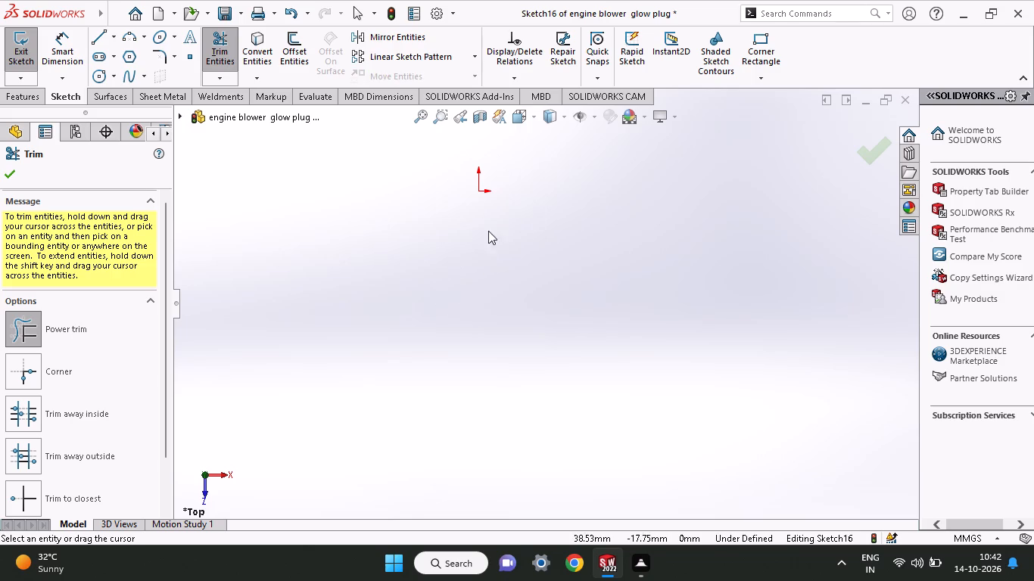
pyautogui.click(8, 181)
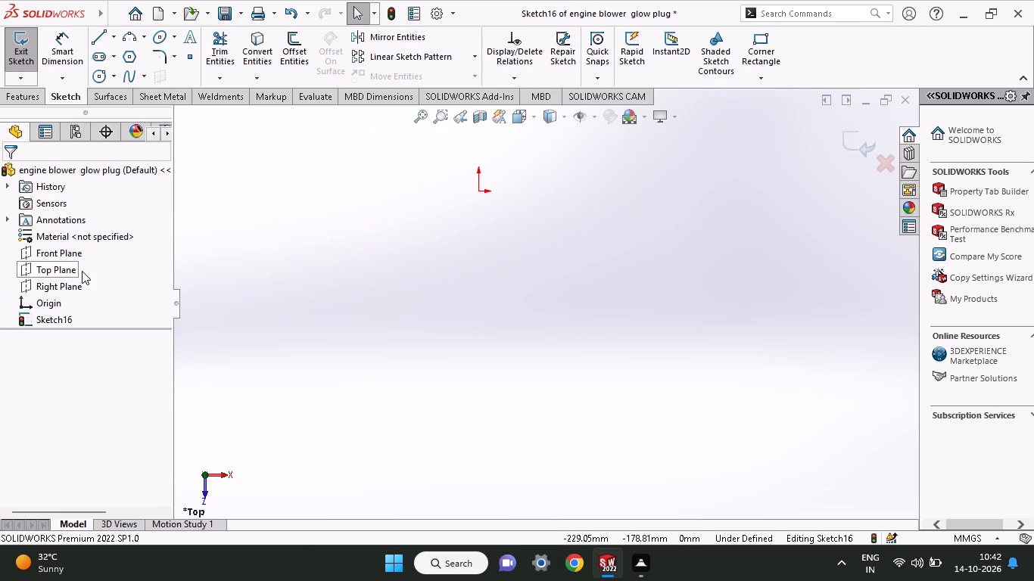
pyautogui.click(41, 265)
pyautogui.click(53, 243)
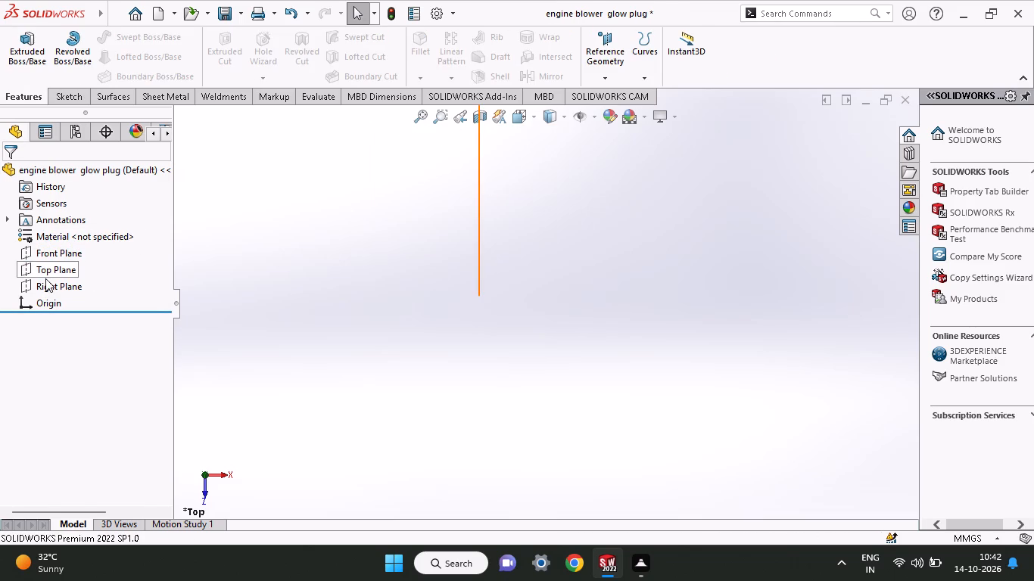
# Start a new sketch on the Top Plane and draw a circle of about 44.9 mm radius centred on the origin.
pyautogui.click(46, 268)
pyautogui.click(58, 249)
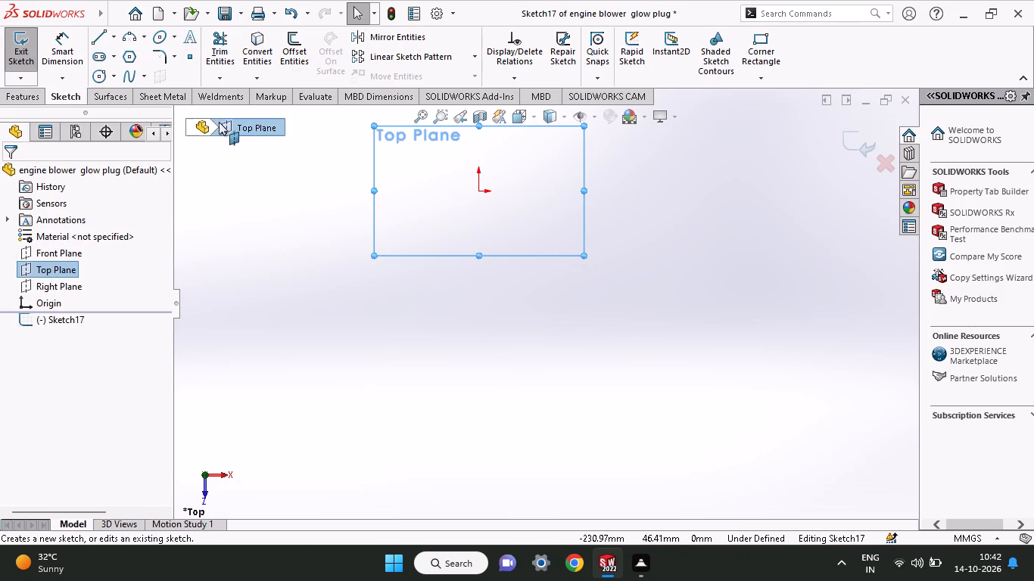
pyautogui.click(95, 71)
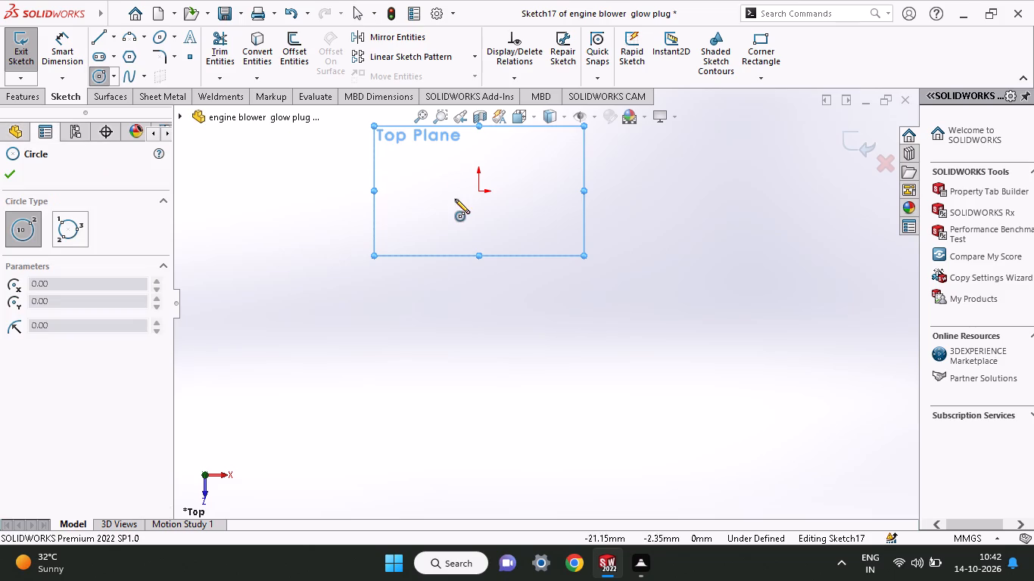
pyautogui.click(479, 193)
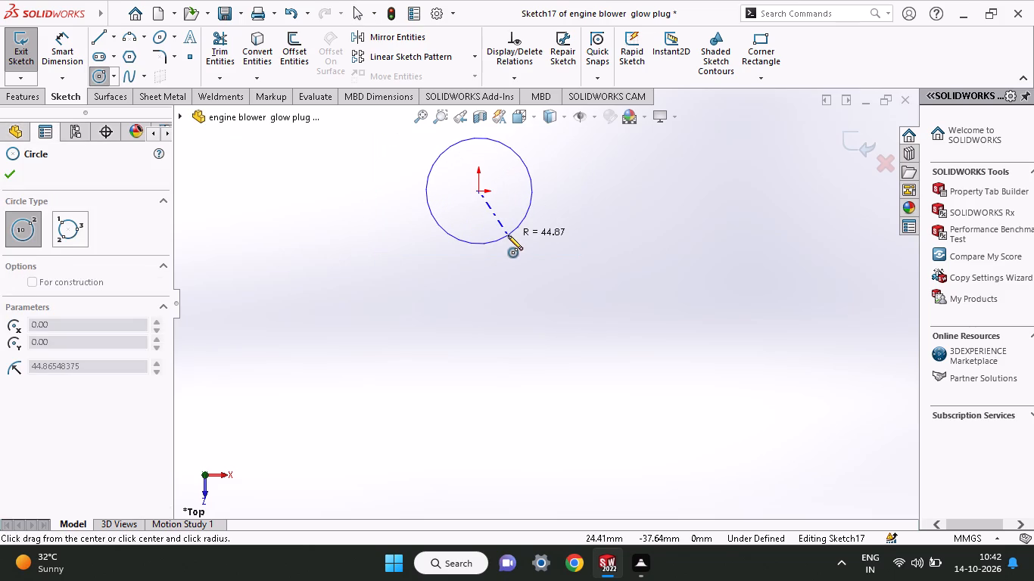
pyautogui.click(508, 235)
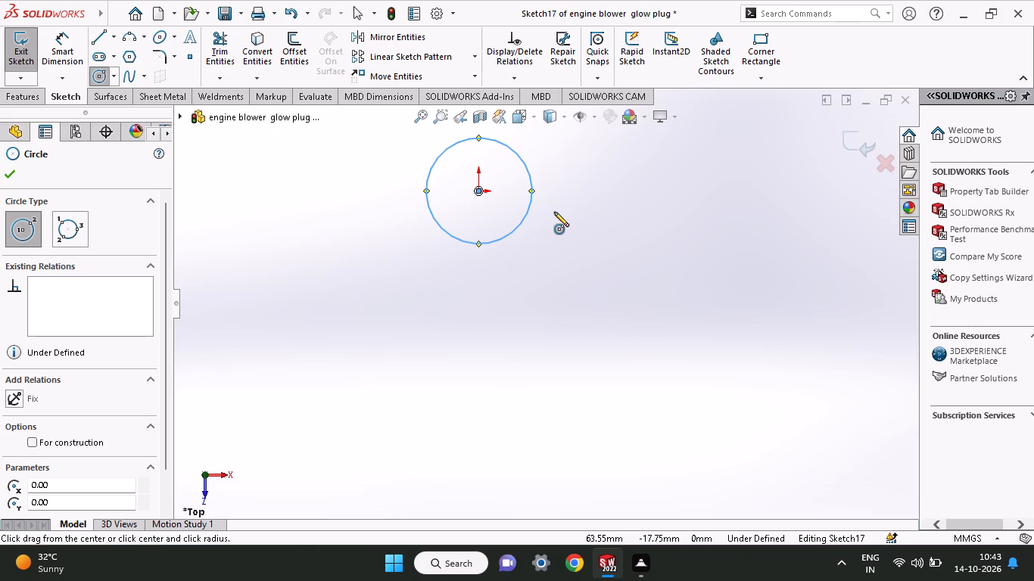
# Dimension the diameter of the circle centred on the origin and set it to 64 mm.
pyautogui.scroll(-1, 554, 212)
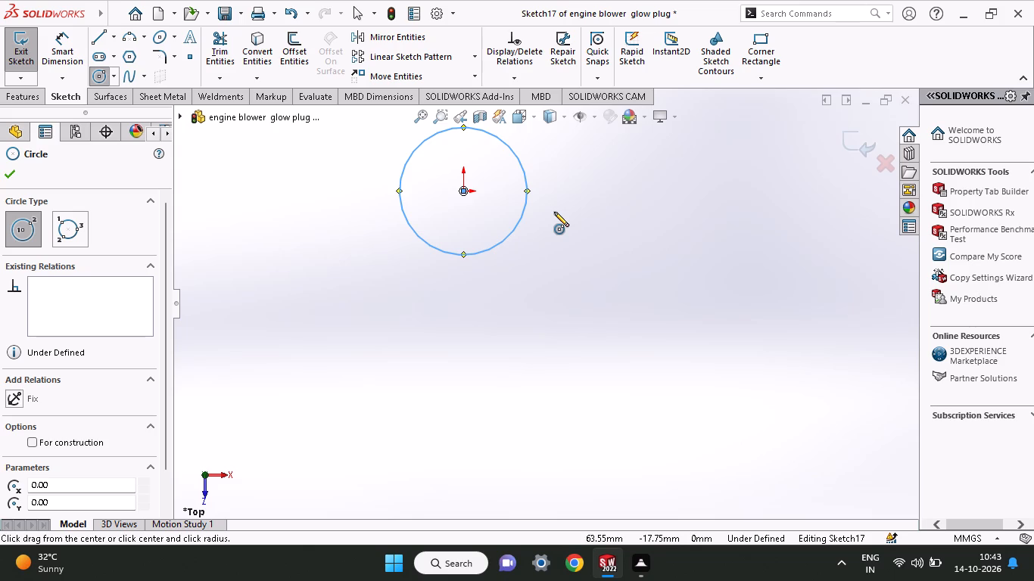
pyautogui.scroll(1, 491, 551)
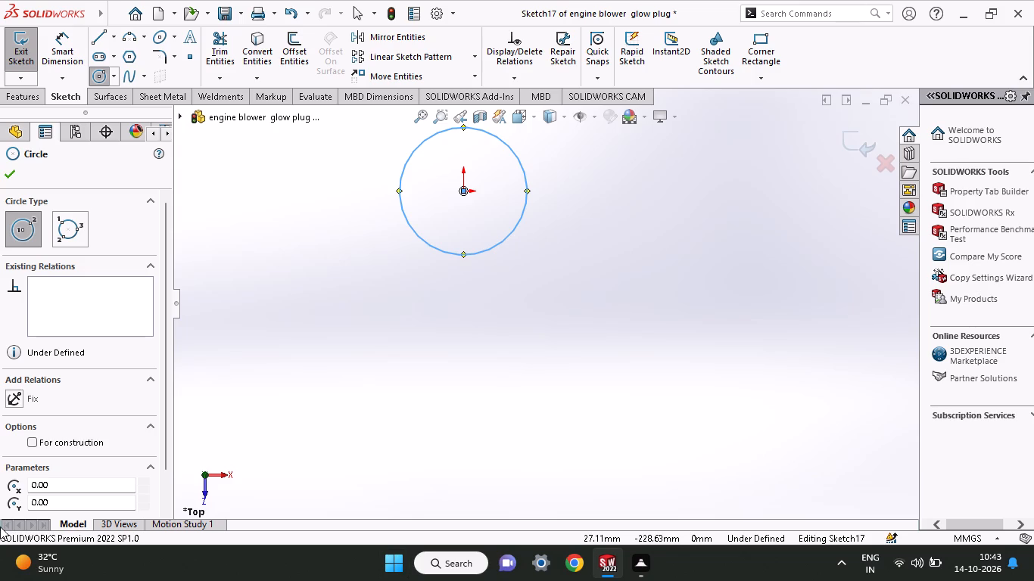
pyautogui.click(73, 57)
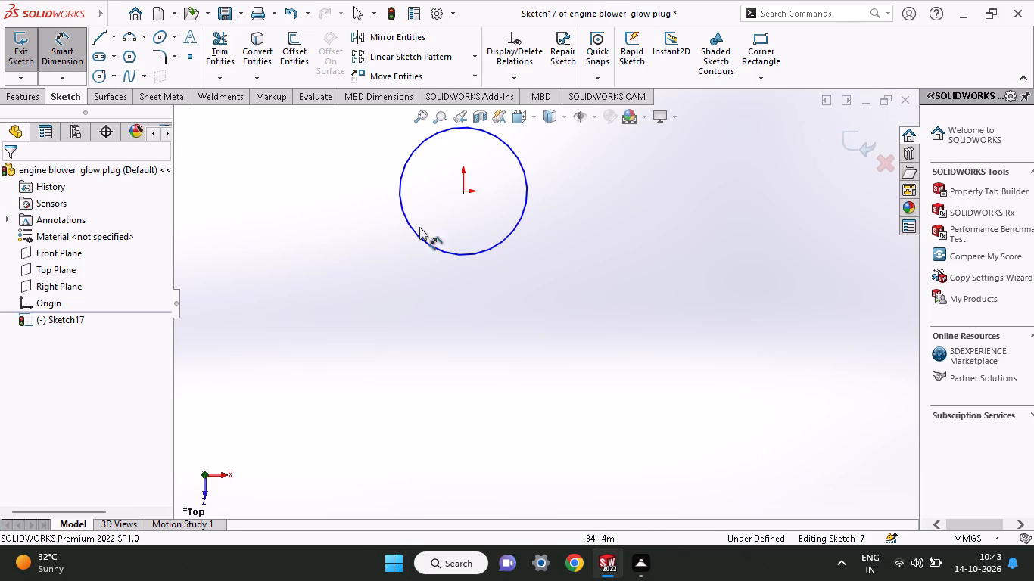
pyautogui.click(434, 247)
pyautogui.click(515, 315)
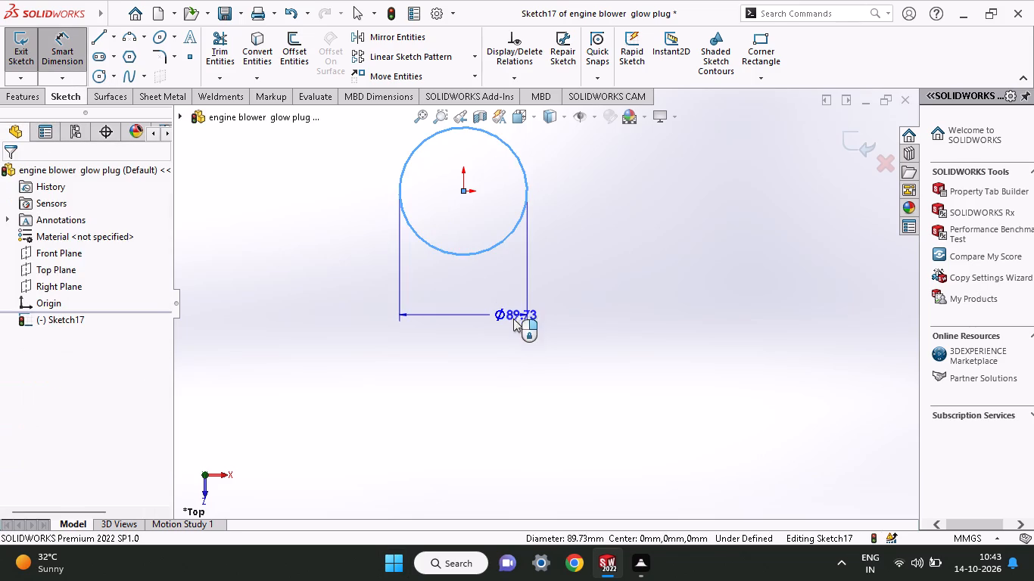
pyautogui.write('64')
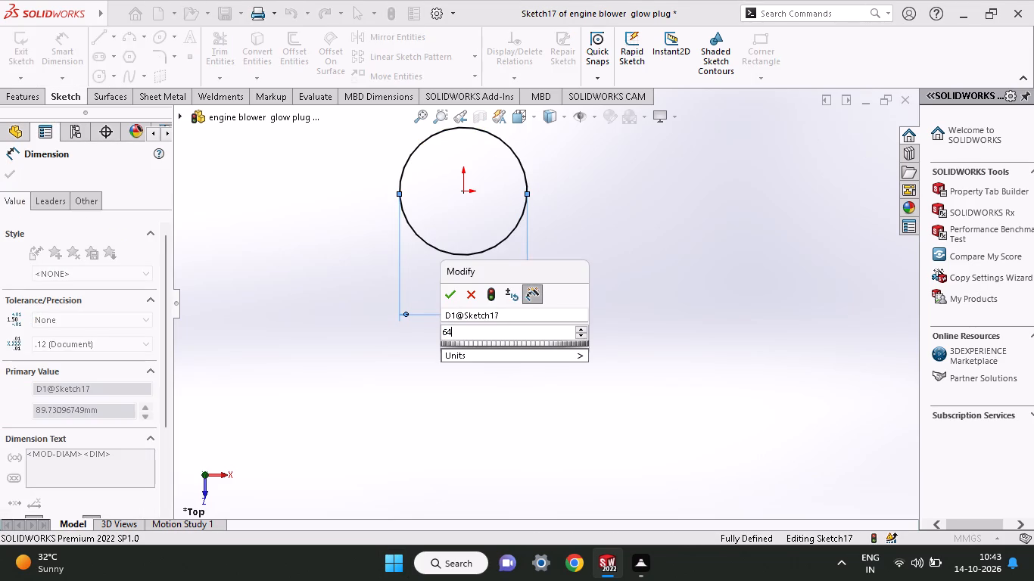
pyautogui.press('Return')
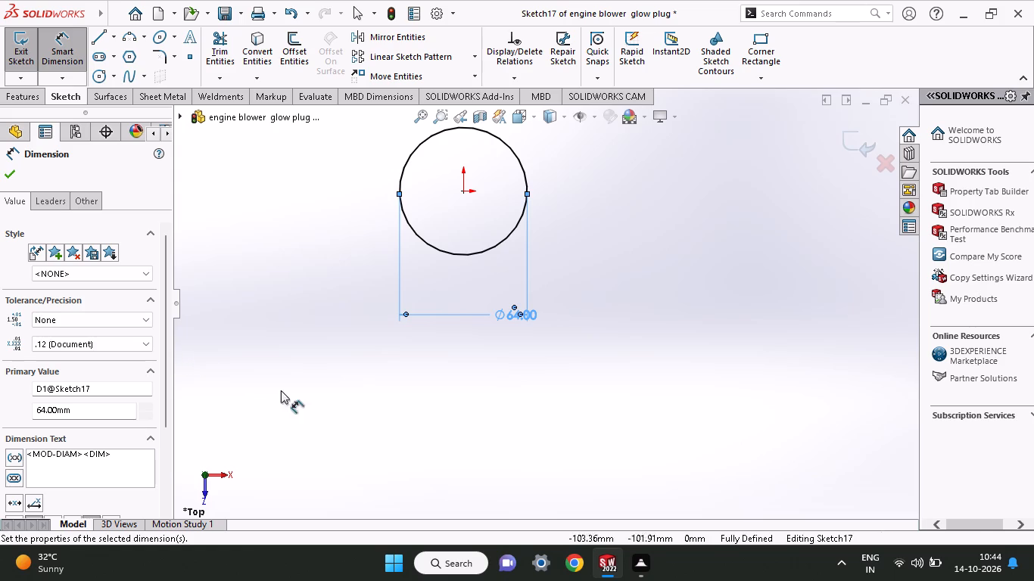
# Open the circle's diameter dimension for editing and select its current value.
pyautogui.tripleClick(531, 319)
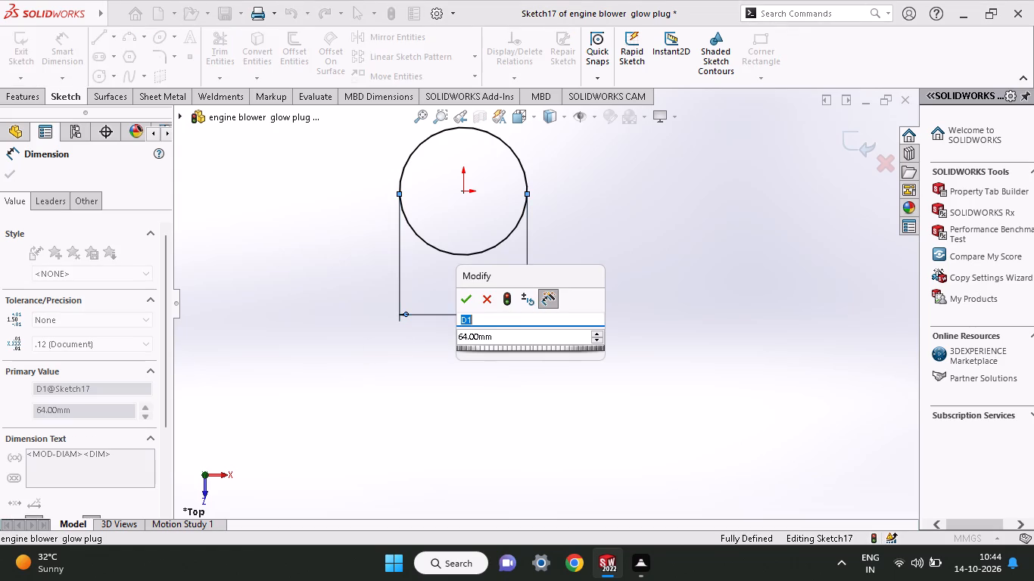
pyautogui.moveTo(505, 337); pyautogui.dragTo(480, 347)
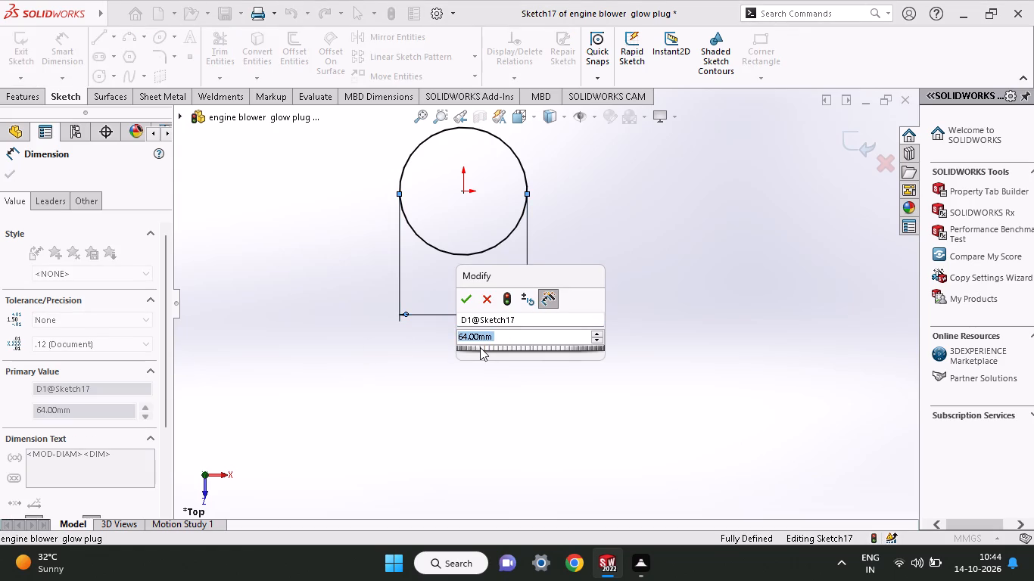
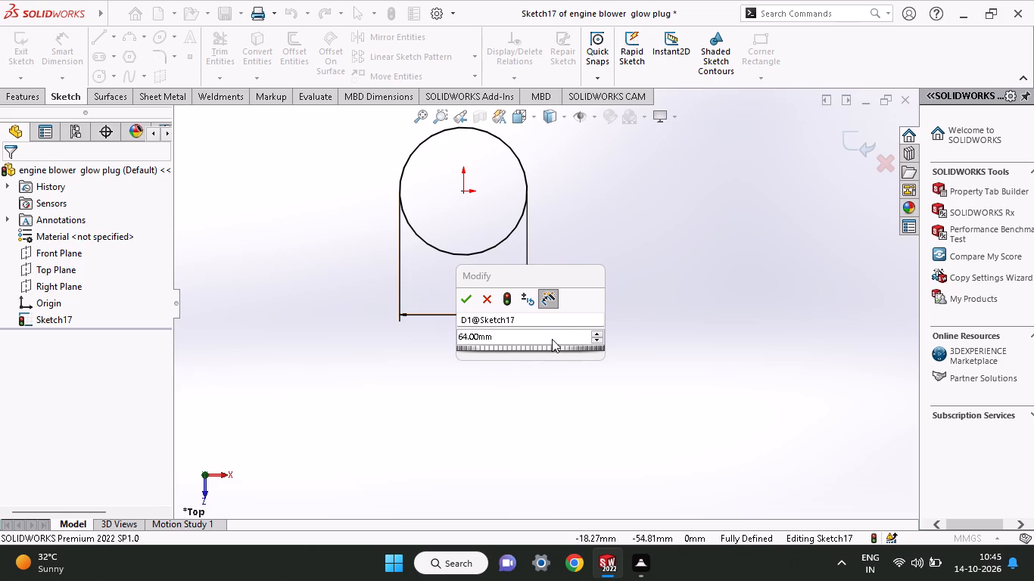
# Set the diameter of the circle centred on the origin to 72 mm.
pyautogui.moveTo(513, 337); pyautogui.dragTo(459, 356)
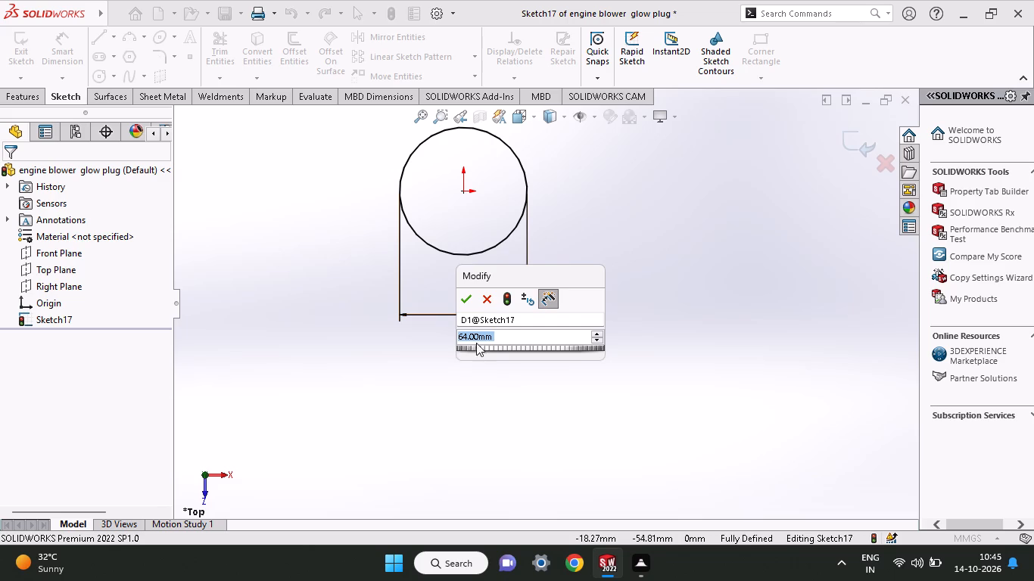
pyautogui.write('72')
pyautogui.press('Return')
pyautogui.press('Return')
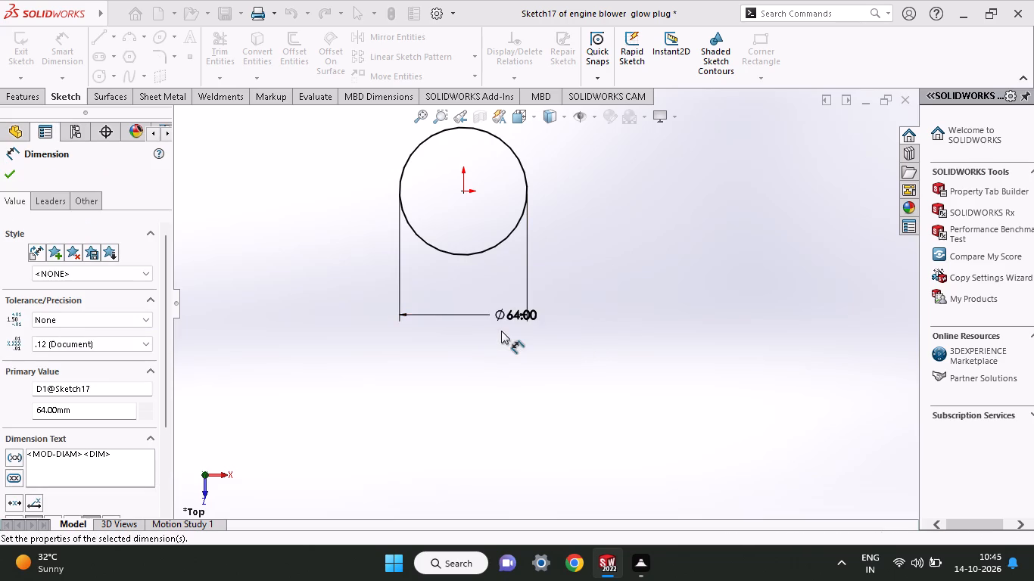
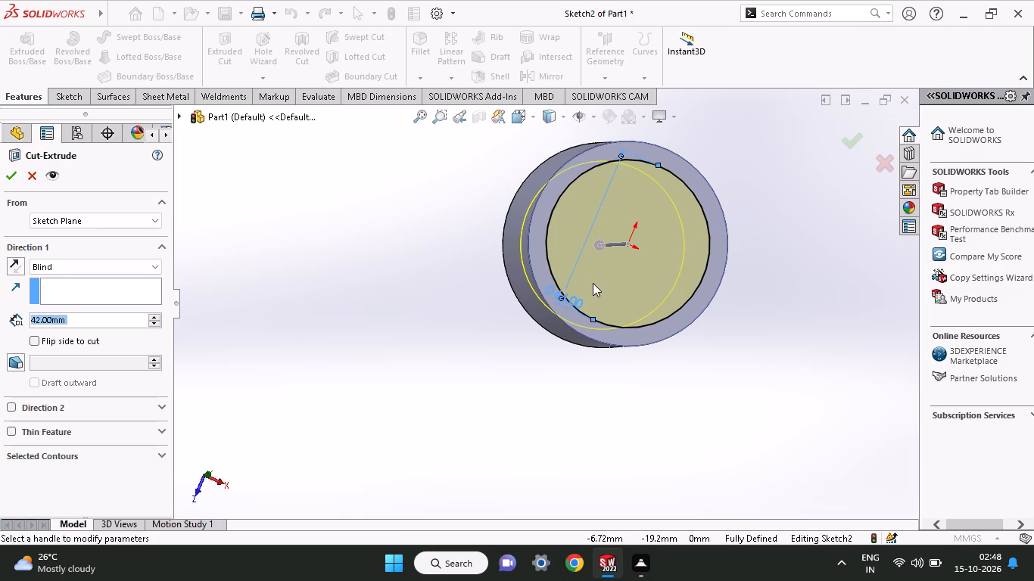
# Cancel the 42 mm extruded cut, then undo the 64 mm circle sketch and the base extrusion, back to the 78 mm circle sketch.
pyautogui.moveTo(593, 283); pyautogui.dragTo(715, 317, button='middle')
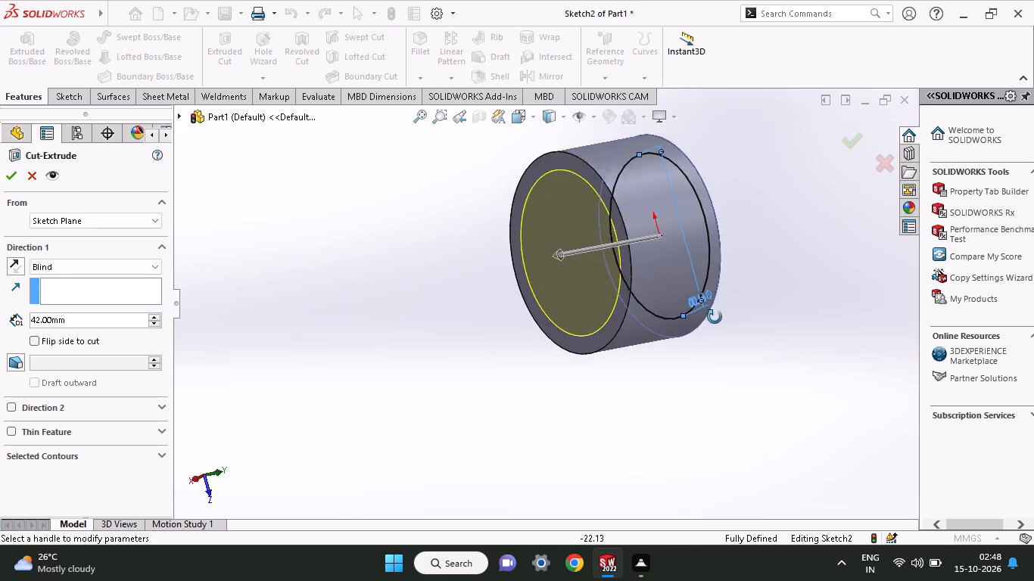
pyautogui.moveTo(715, 317); pyautogui.dragTo(598, 335, button='middle')
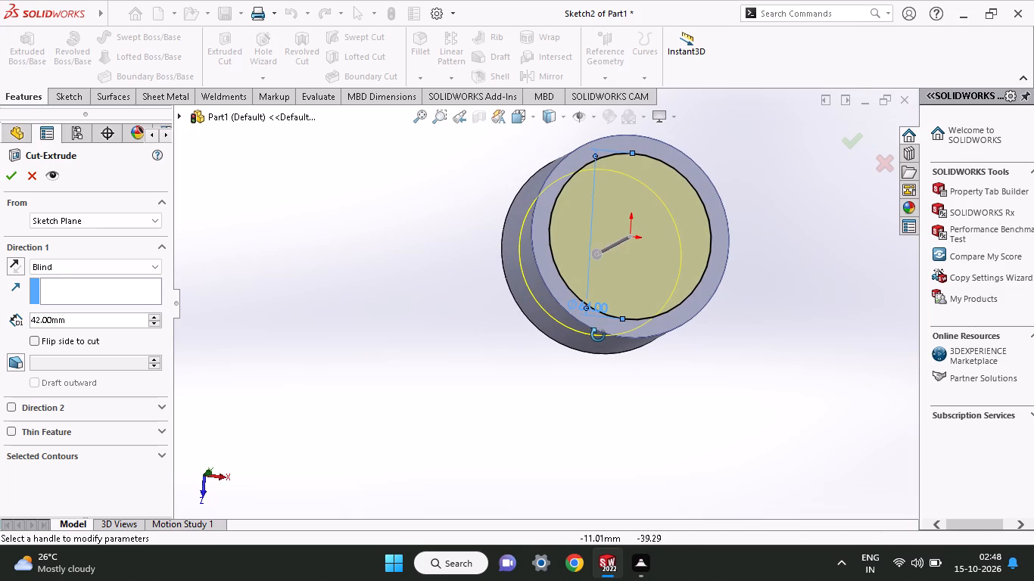
pyautogui.click(31, 173)
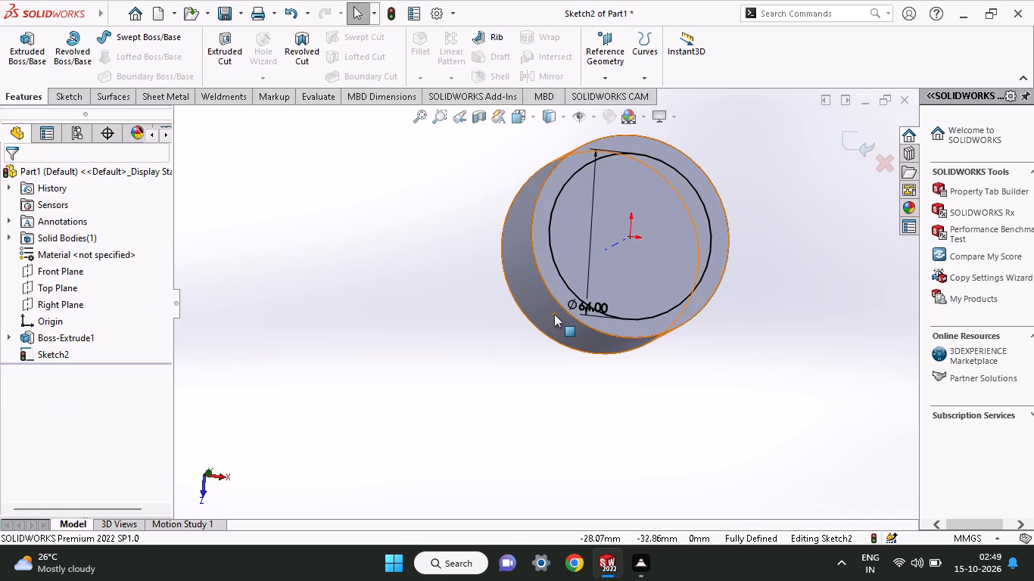
pyautogui.hotkey('ctrl', 'z')
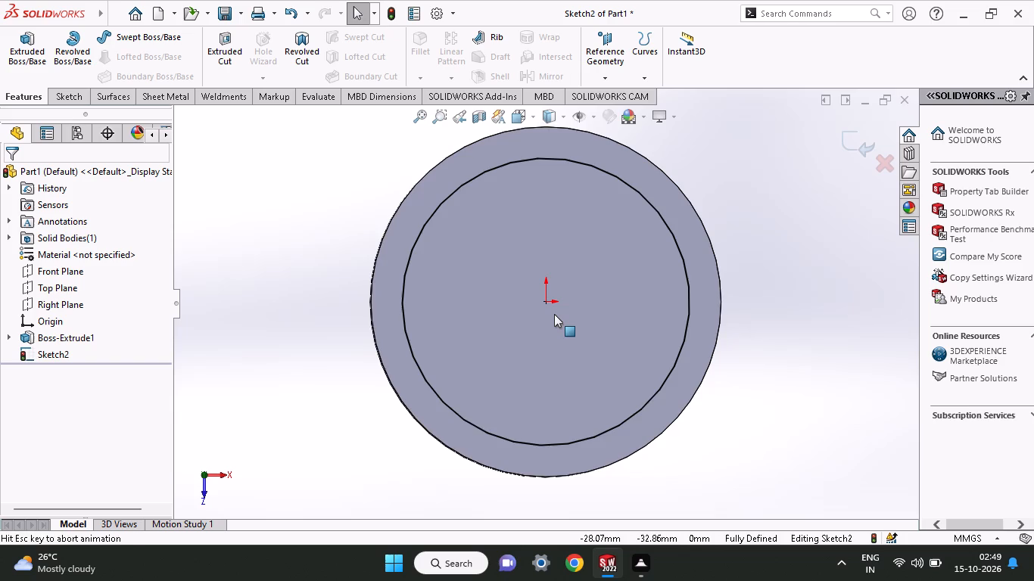
pyautogui.hotkey('ctrl', 'z')
pyautogui.hotkey('ctrl', 'z')
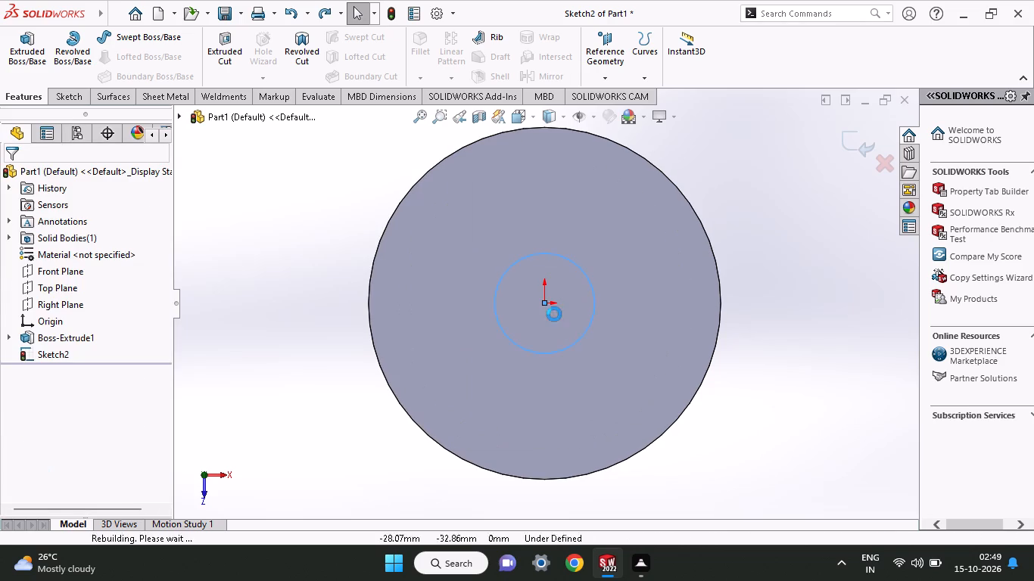
pyautogui.hotkey('ctrl', 'z')
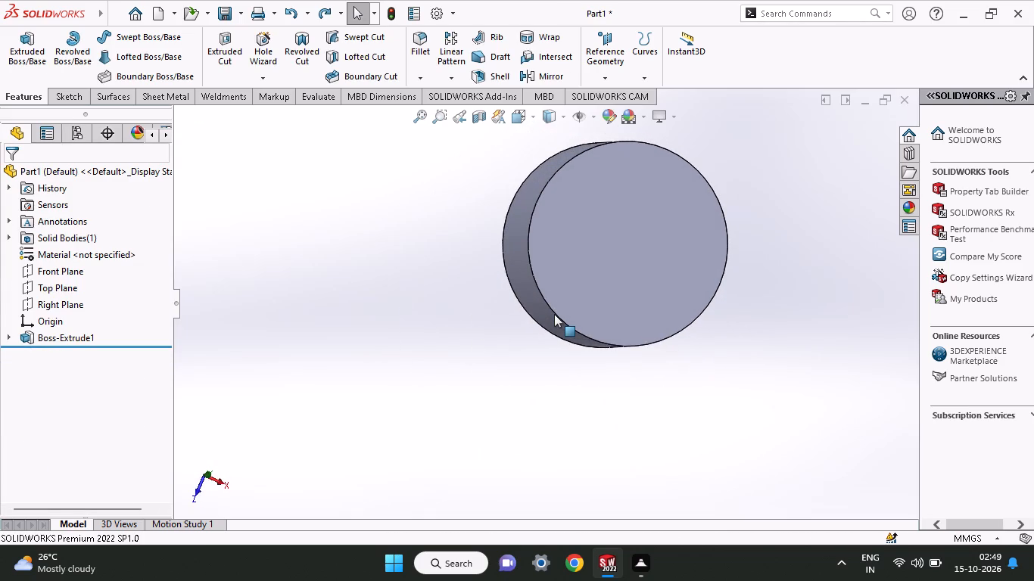
pyautogui.hotkey('ctrl', 'z')
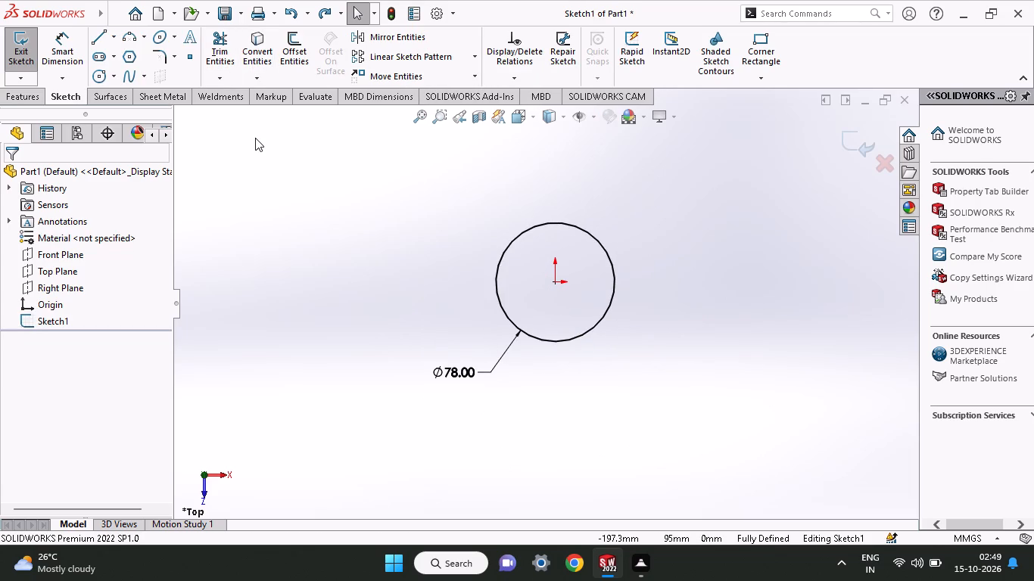
# Extrude the 78 mm circle as a boss with a blind depth of 2 mm.
pyautogui.click(39, 97)
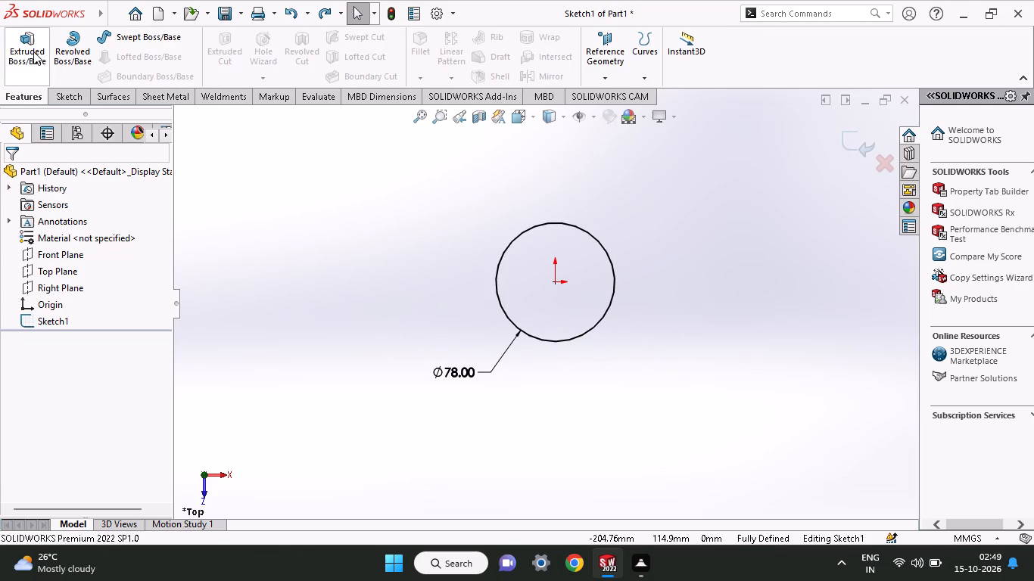
pyautogui.click(33, 51)
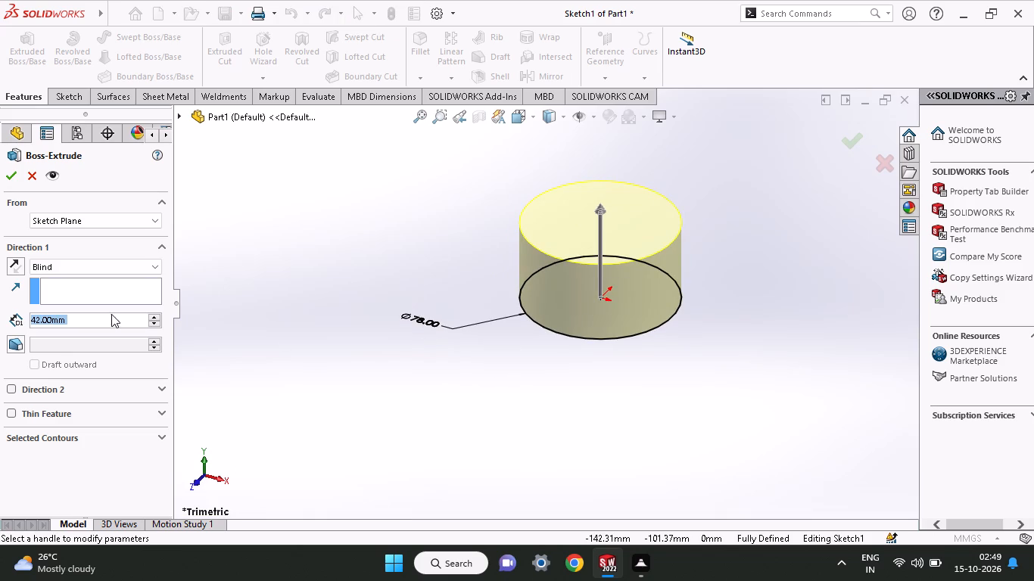
pyautogui.press('2')
pyautogui.press('Return')
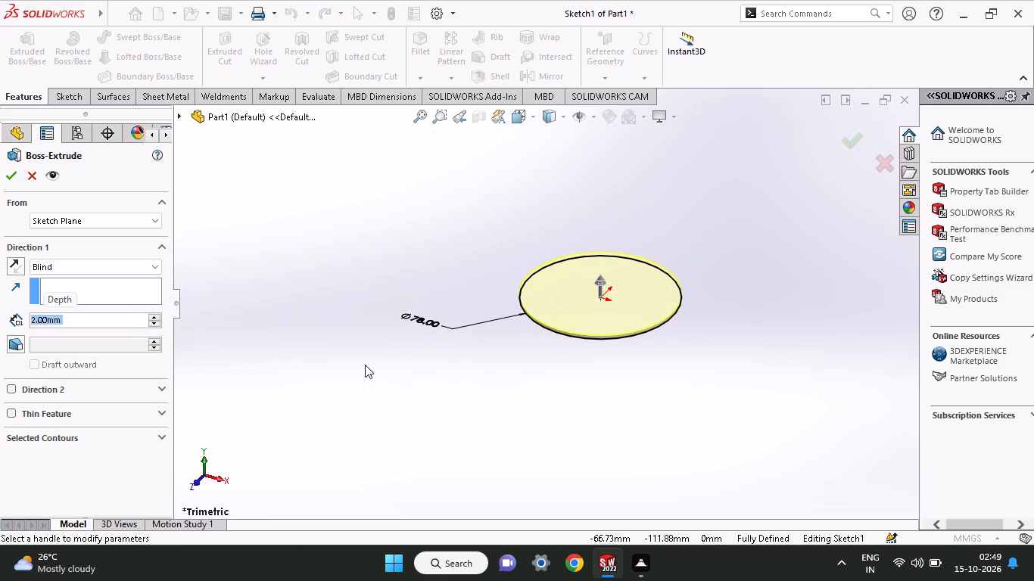
pyautogui.click(16, 166)
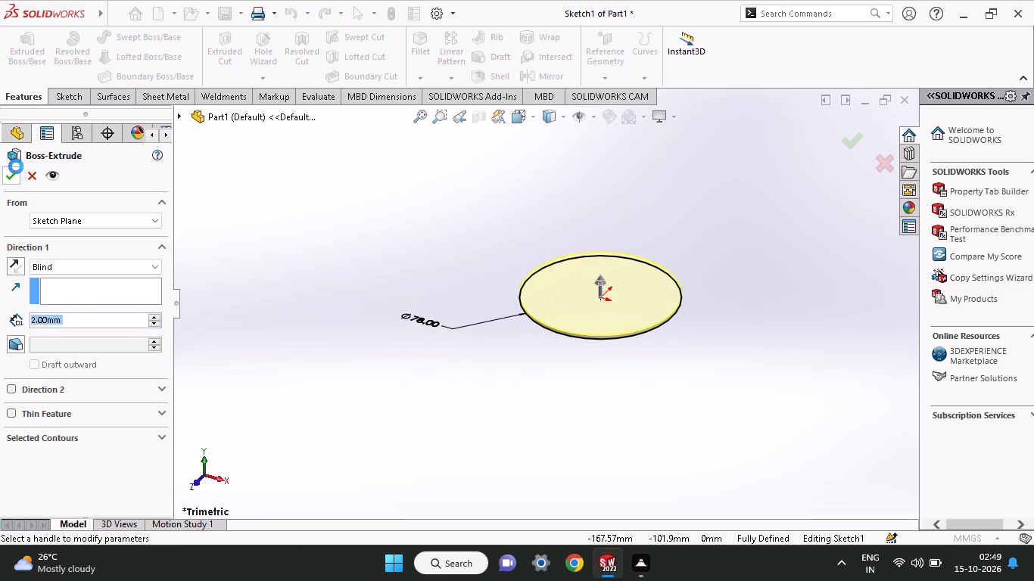
# Sketch a circle centred on the origin on the disc's top face and dimension its diameter to 64 mm.
pyautogui.click(577, 311)
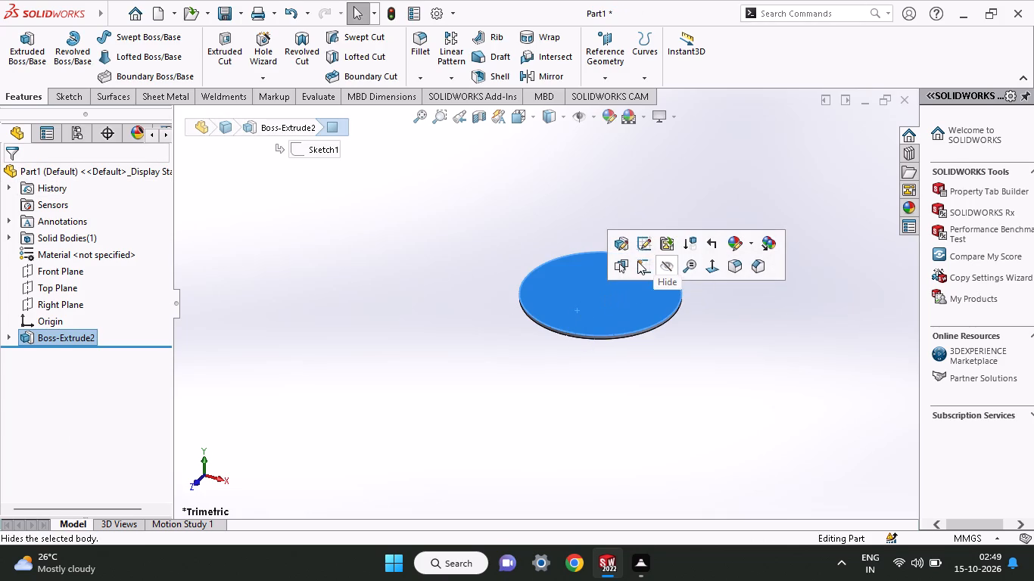
pyautogui.click(637, 261)
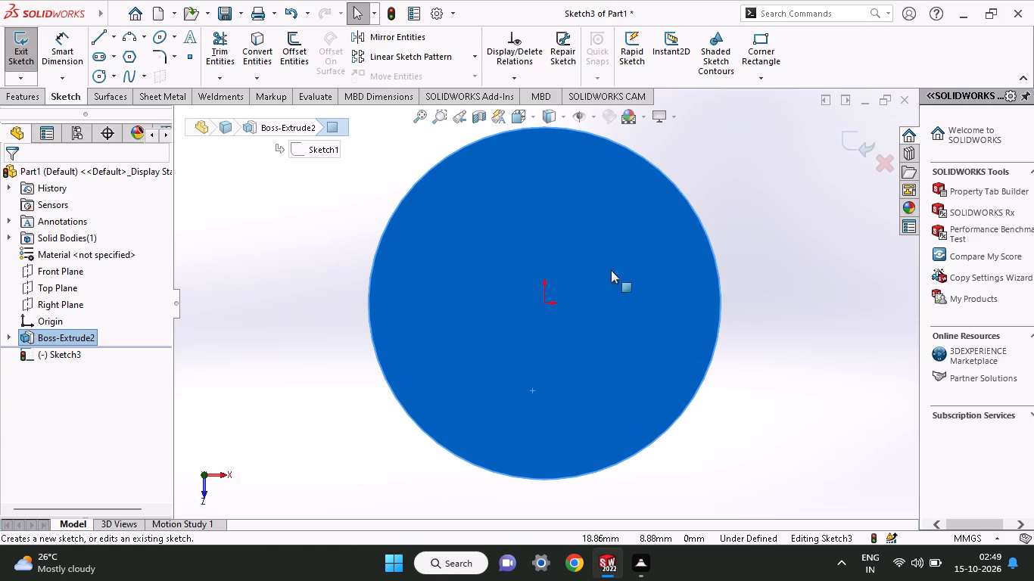
pyautogui.click(99, 73)
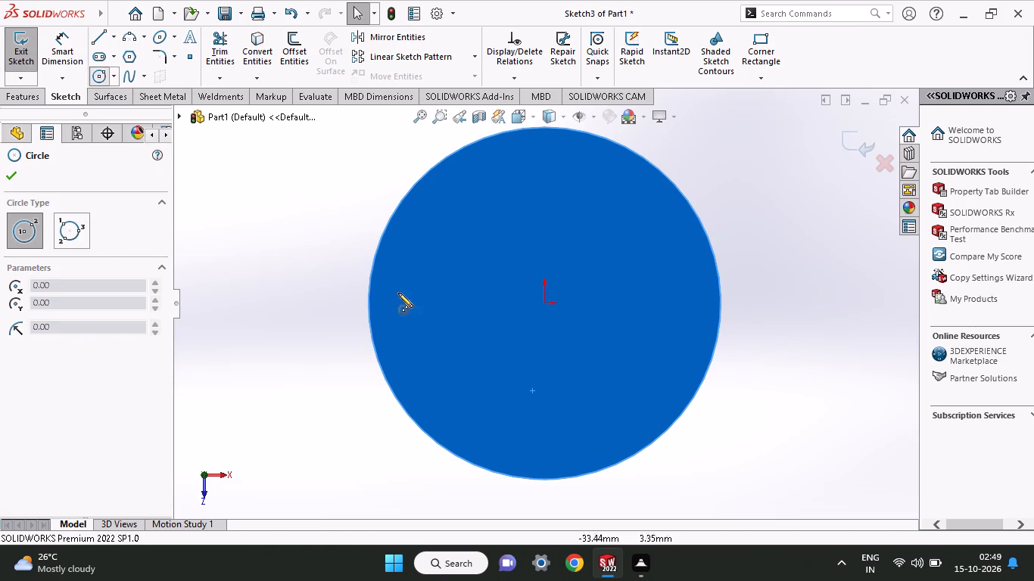
pyautogui.click(547, 300)
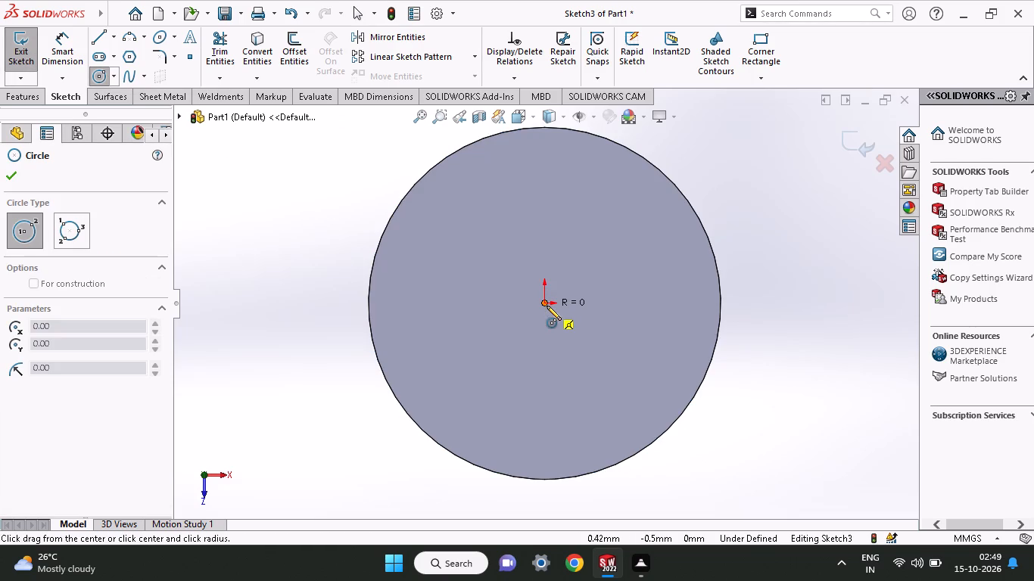
pyautogui.click(565, 383)
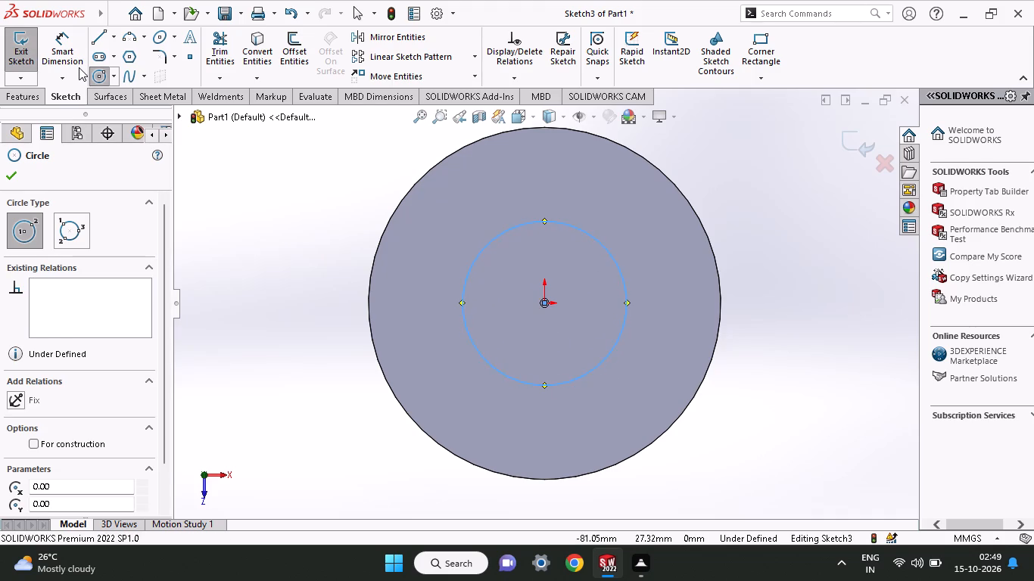
pyautogui.click(79, 67)
pyautogui.click(464, 309)
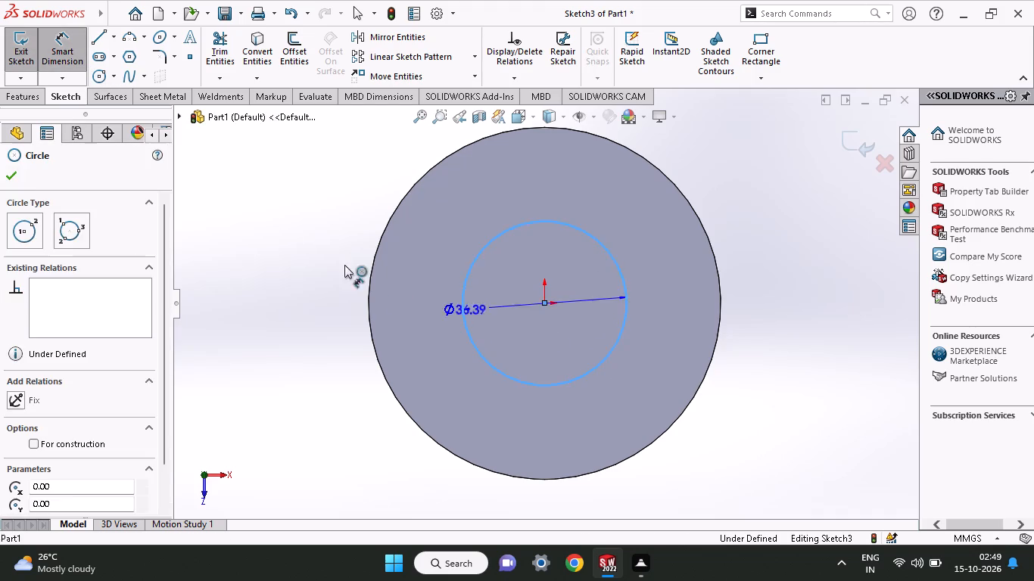
pyautogui.click(319, 256)
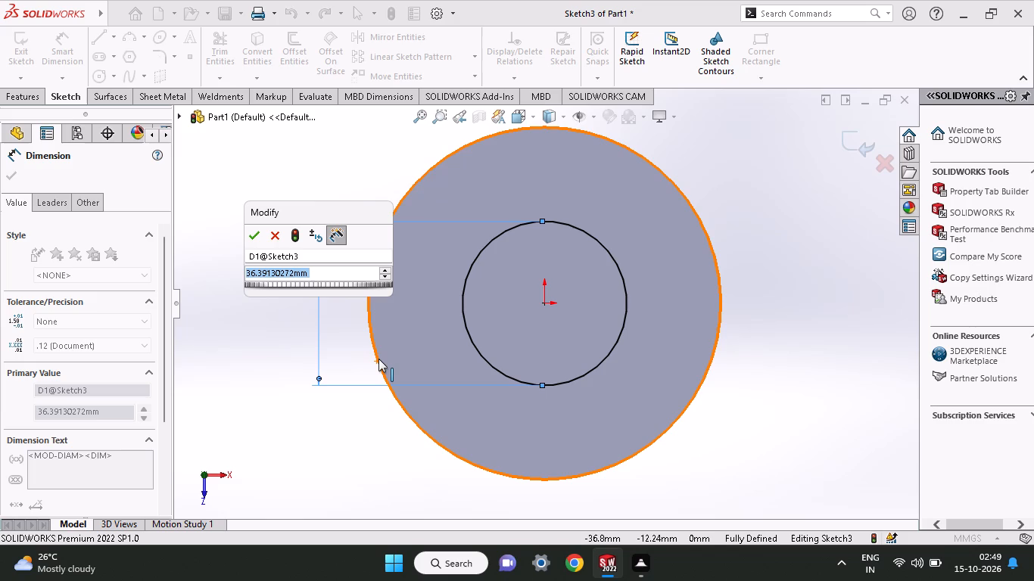
pyautogui.write('64')
pyautogui.press('Return')
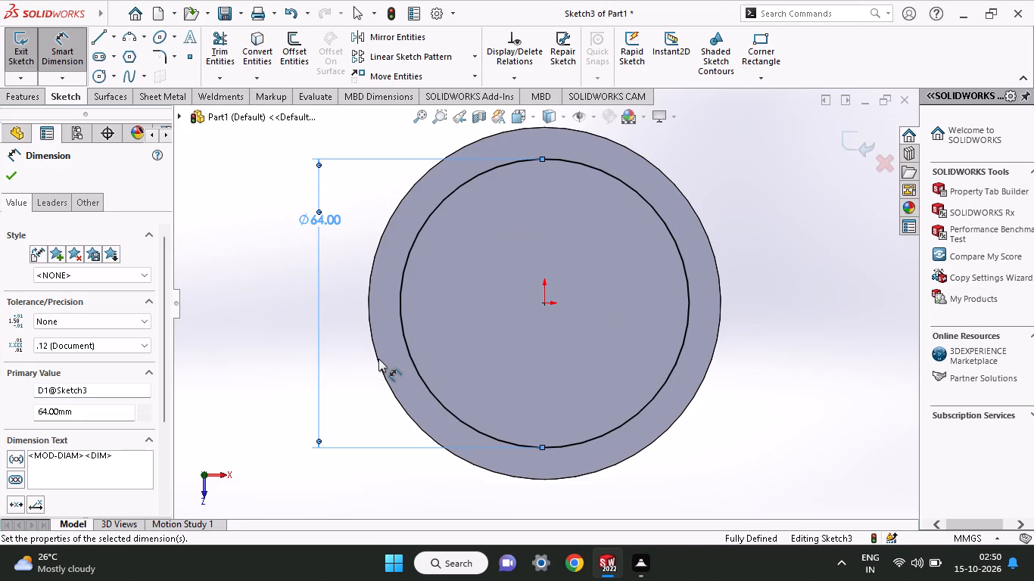
# Set up an extruded cut from the 64 mm circle with a blind depth of 42 mm.
pyautogui.click(31, 97)
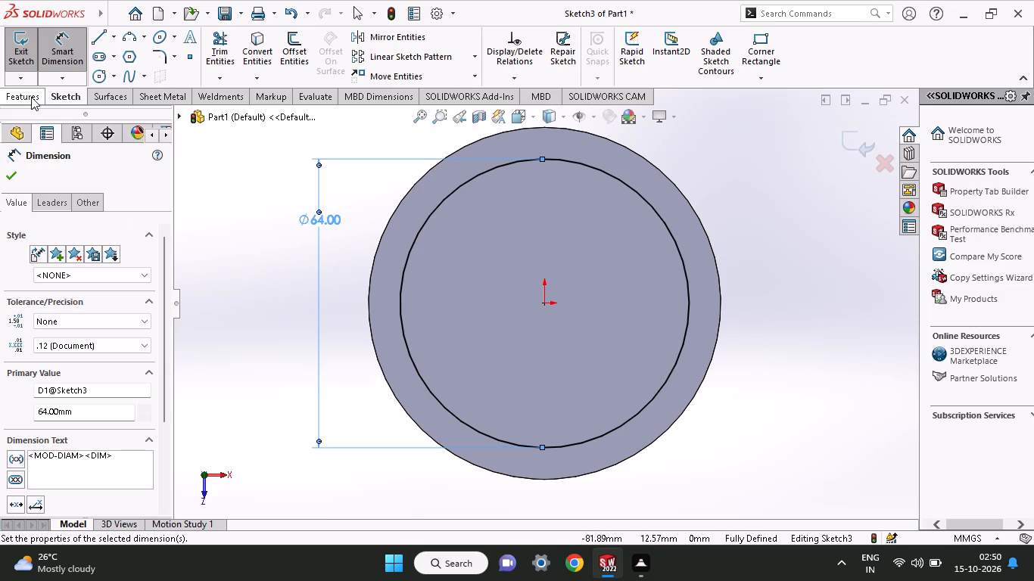
pyautogui.click(226, 67)
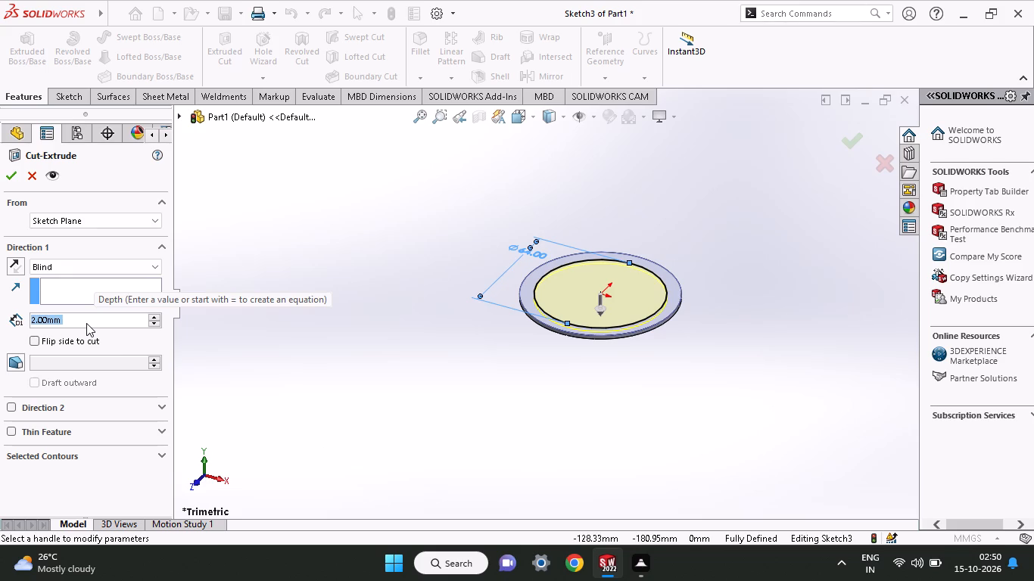
pyautogui.press('4')
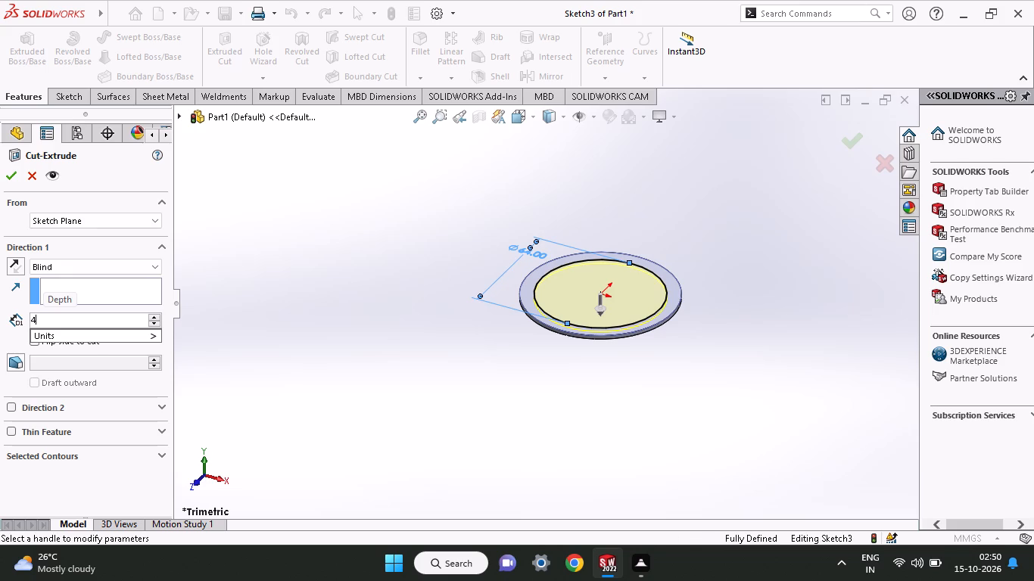
pyautogui.press('0')
pyautogui.hotkey('shift', '+')
pyautogui.press('2')
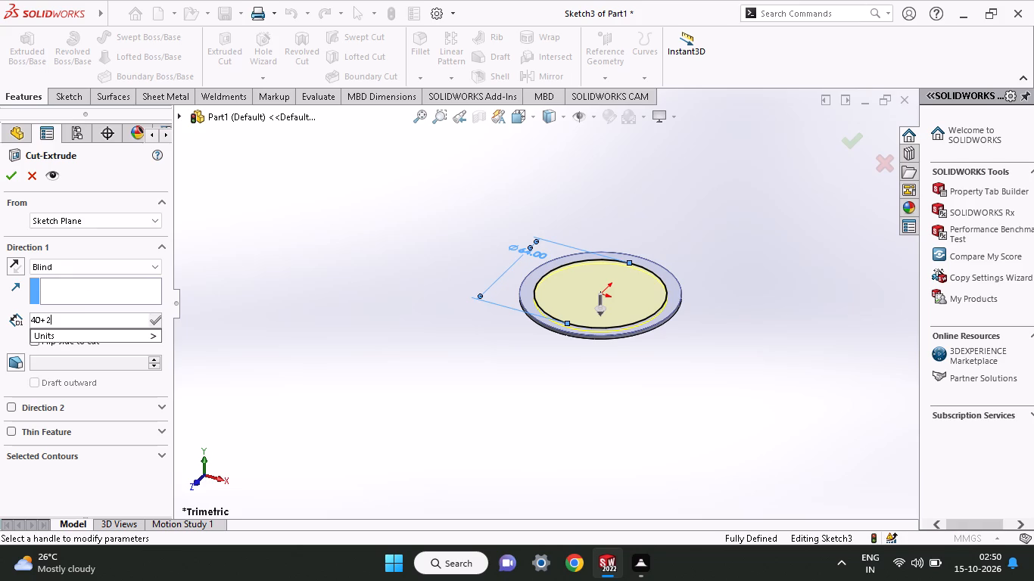
pyautogui.press('Return')
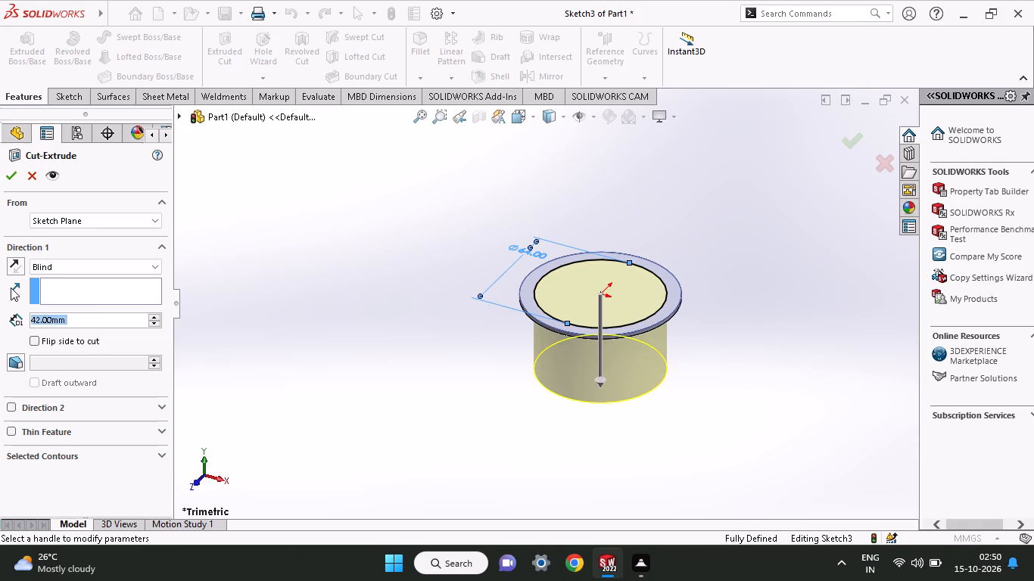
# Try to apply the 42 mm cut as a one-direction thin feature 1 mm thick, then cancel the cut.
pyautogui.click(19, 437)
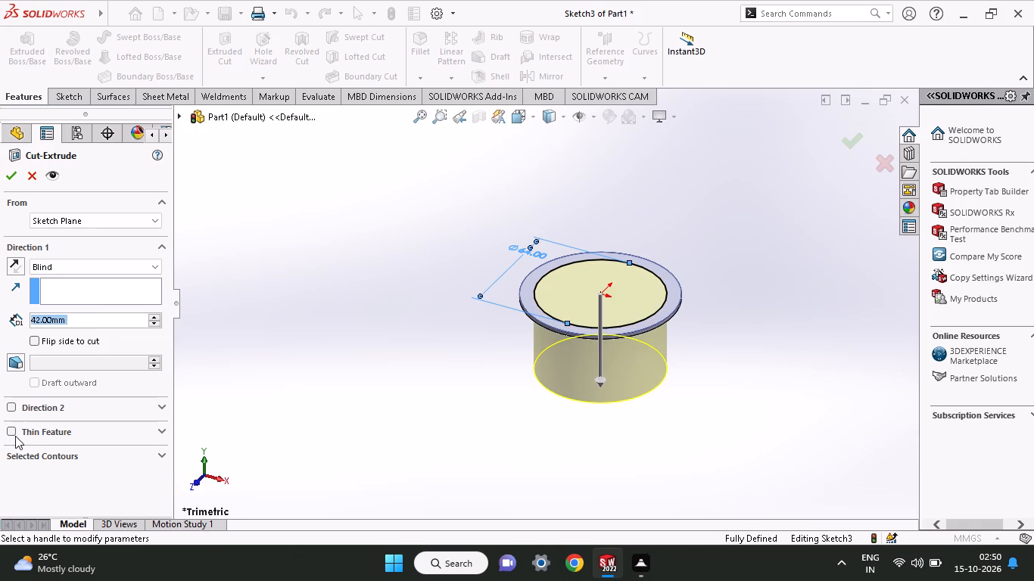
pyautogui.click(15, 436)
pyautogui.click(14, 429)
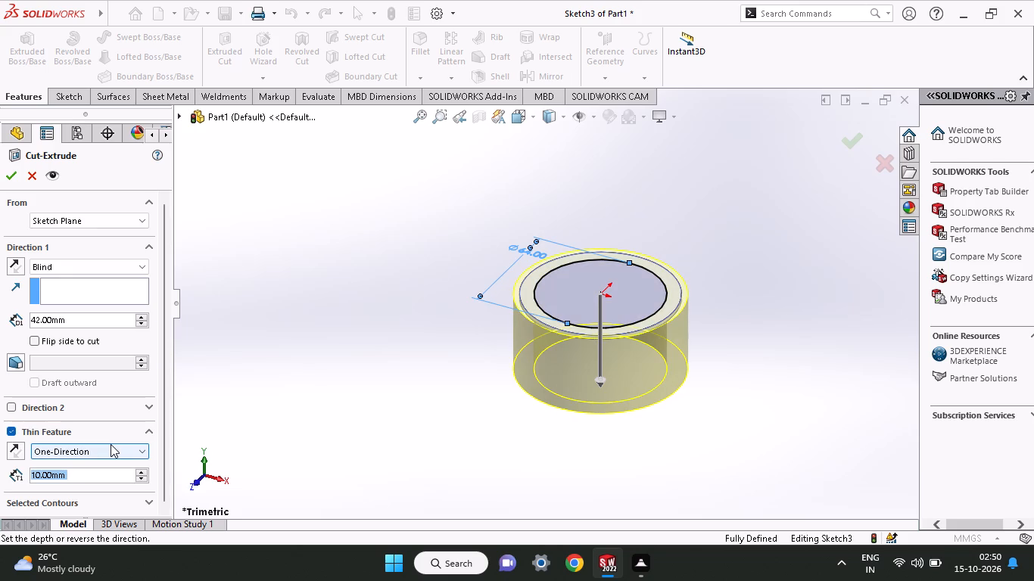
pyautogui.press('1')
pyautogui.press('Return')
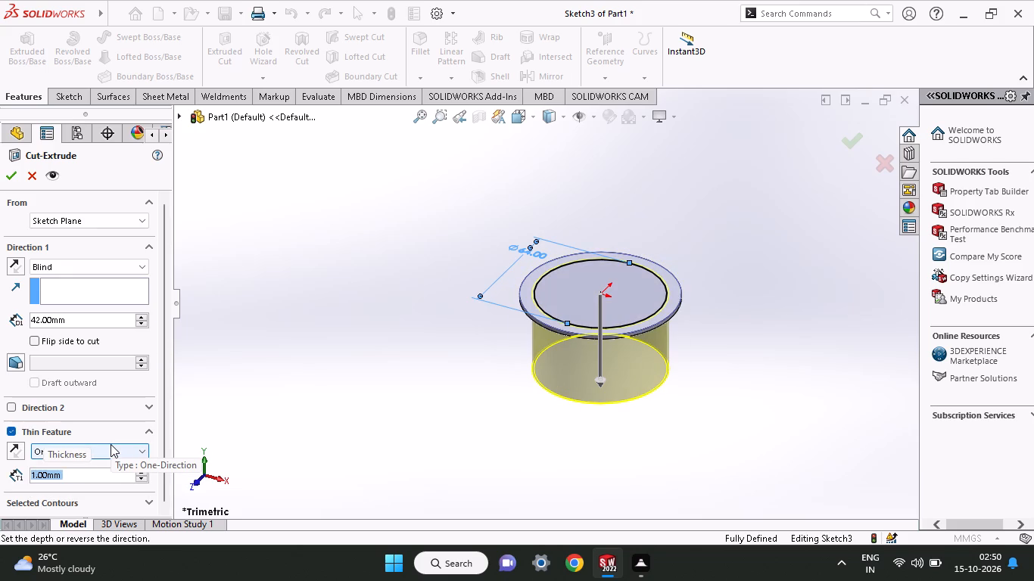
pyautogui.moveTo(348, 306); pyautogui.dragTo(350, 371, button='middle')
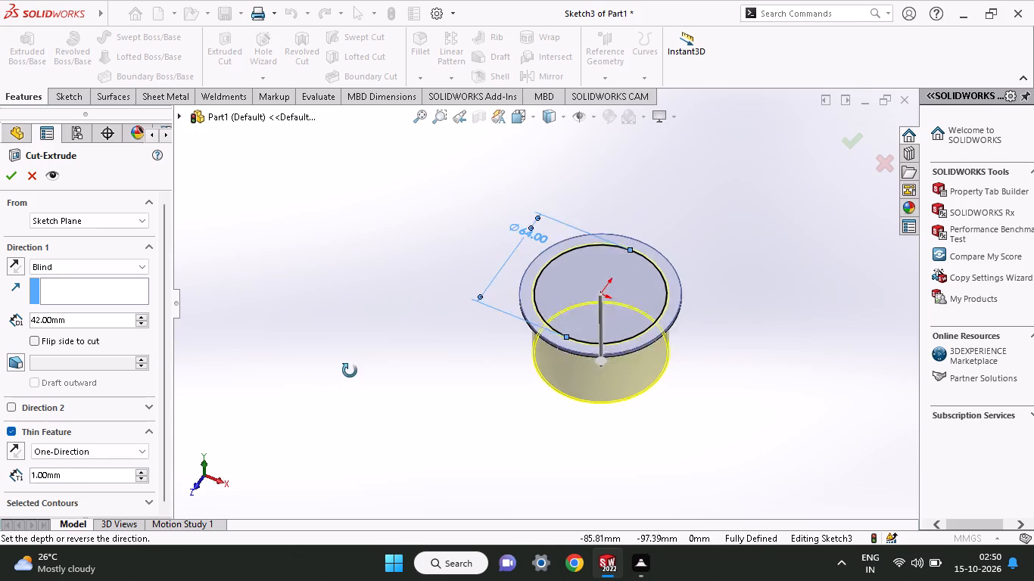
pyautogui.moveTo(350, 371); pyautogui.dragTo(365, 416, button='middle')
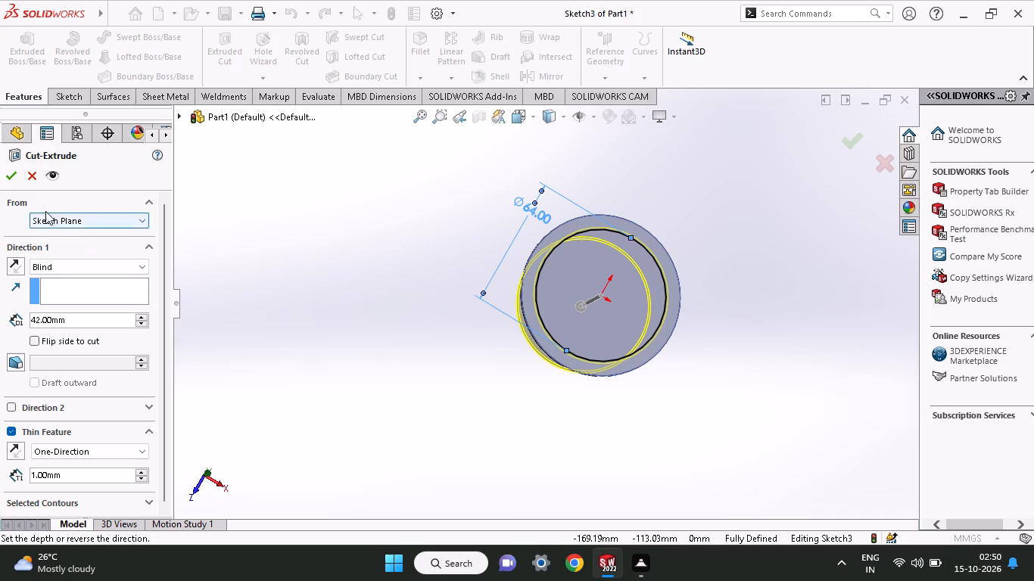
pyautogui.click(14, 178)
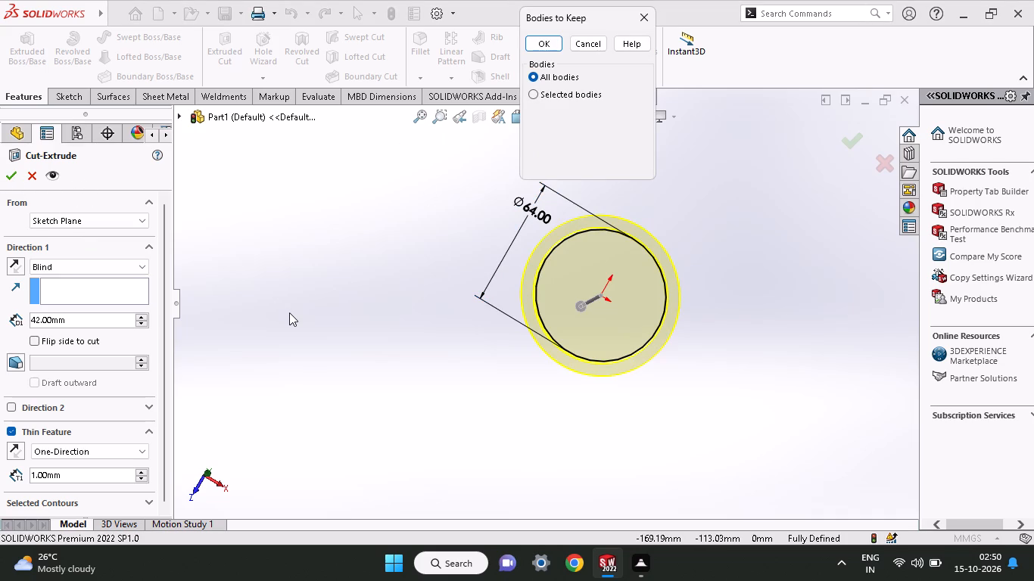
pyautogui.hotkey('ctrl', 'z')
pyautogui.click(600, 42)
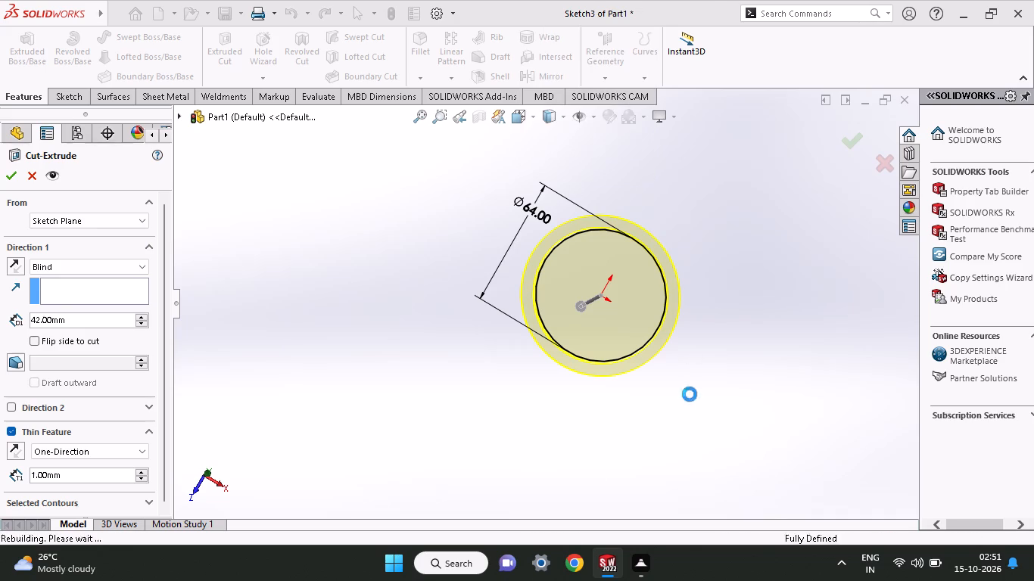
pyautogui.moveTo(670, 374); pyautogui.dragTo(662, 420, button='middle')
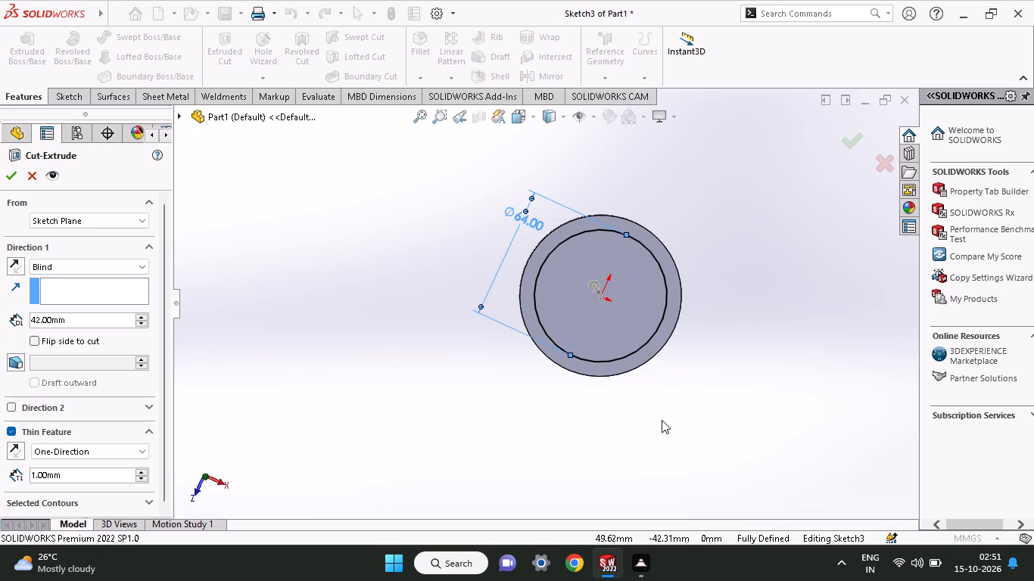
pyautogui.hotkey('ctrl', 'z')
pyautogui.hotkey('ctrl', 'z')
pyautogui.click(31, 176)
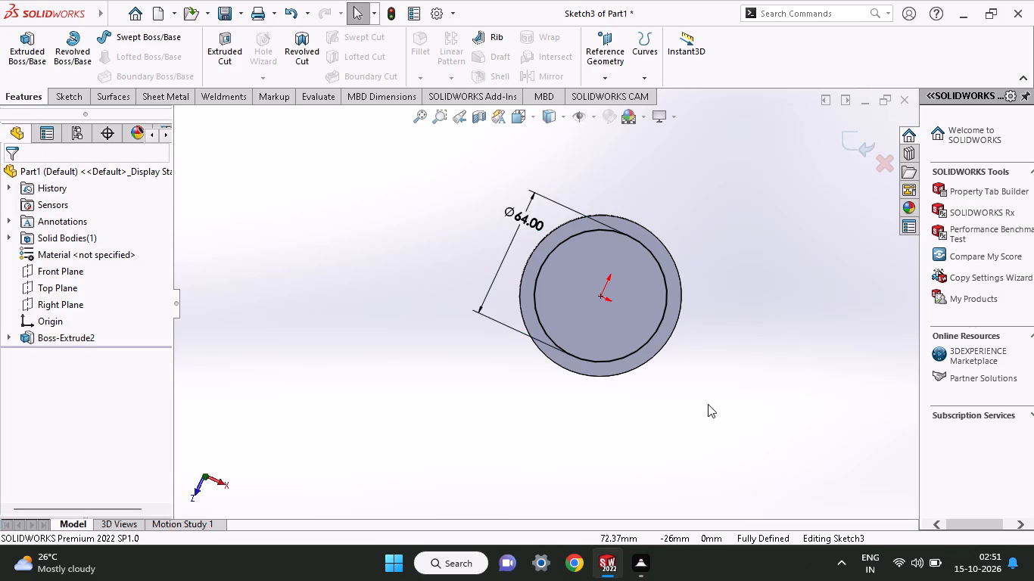
# Trim away the 64 mm circle from the sketch on the disc face.
pyautogui.moveTo(705, 401); pyautogui.dragTo(728, 343, button='middle')
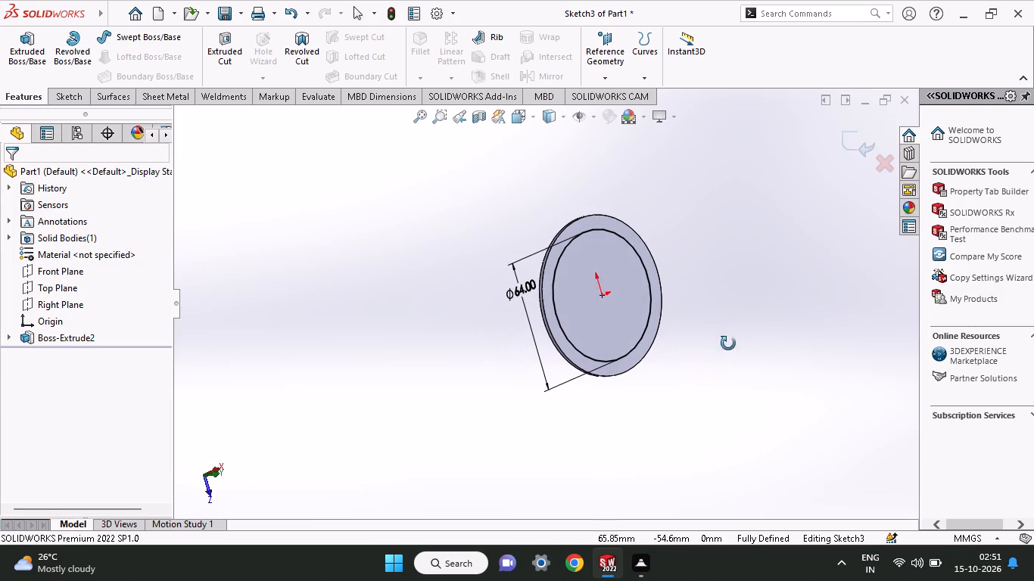
pyautogui.moveTo(728, 343); pyautogui.dragTo(727, 359, button='middle')
pyautogui.moveTo(727, 322); pyautogui.dragTo(743, 283, button='middle')
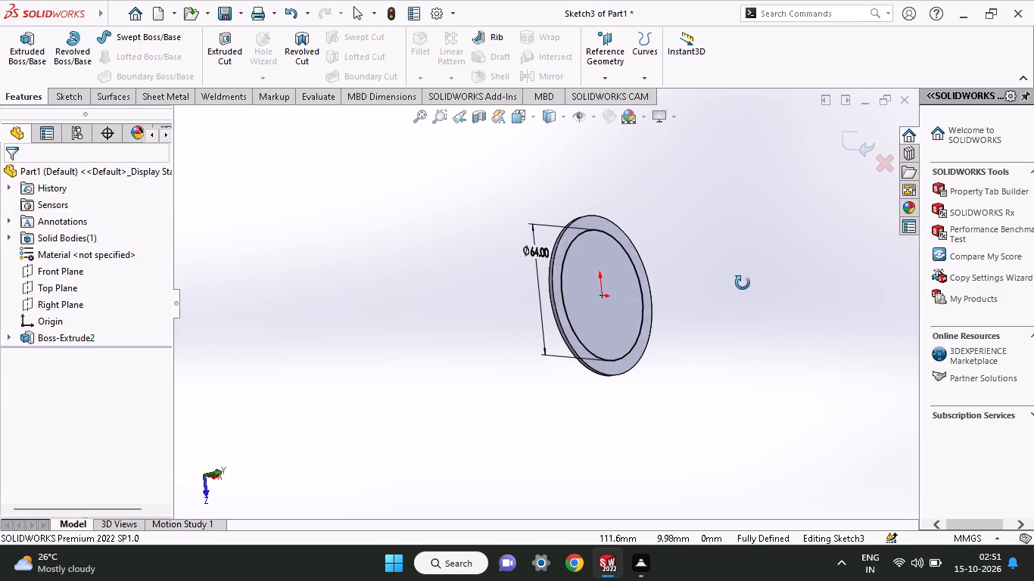
pyautogui.moveTo(743, 283); pyautogui.dragTo(744, 278, button='middle')
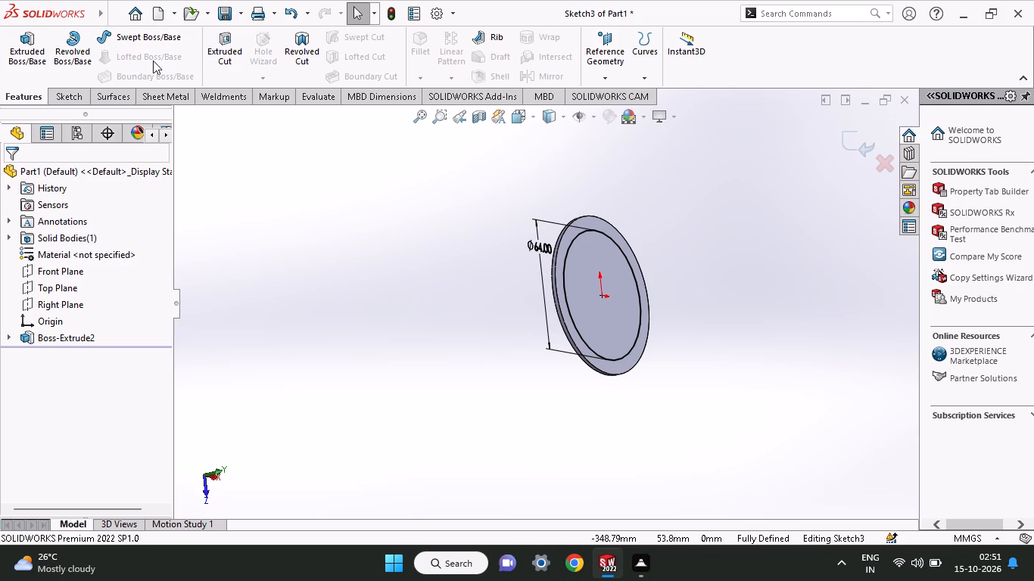
pyautogui.click(67, 95)
pyautogui.click(234, 31)
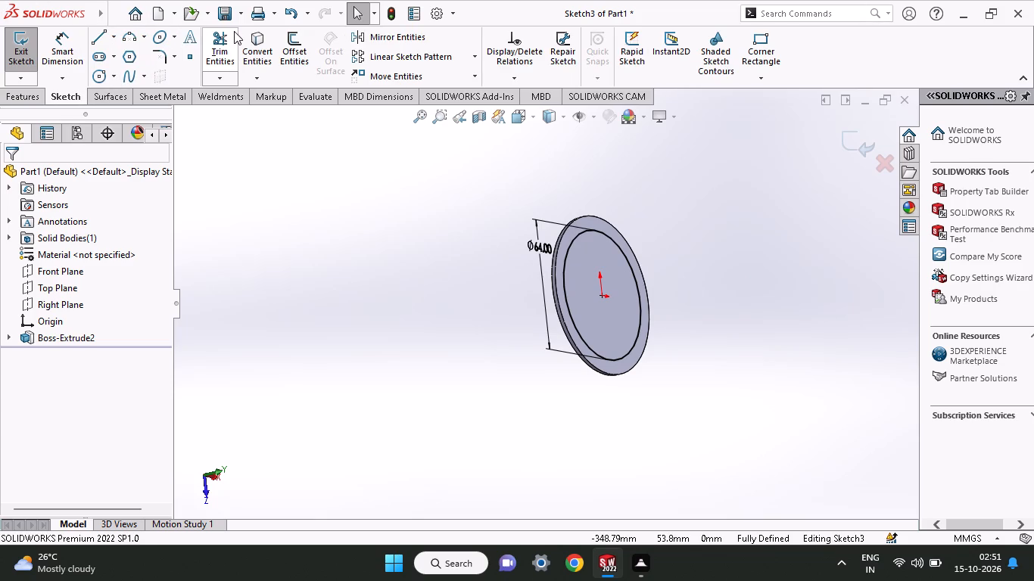
pyautogui.moveTo(619, 331); pyautogui.dragTo(618, 381)
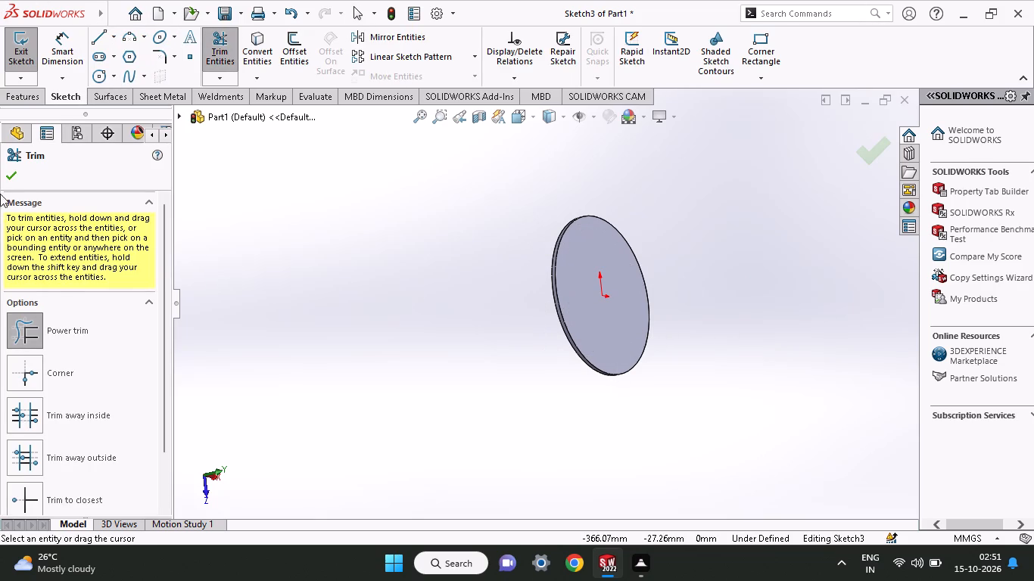
pyautogui.click(8, 169)
# Sketch a circle centred on the origin in the open sketch and dimension its diameter to 68 mm.
pyautogui.moveTo(589, 324); pyautogui.dragTo(681, 334, button='middle')
pyautogui.click(592, 313)
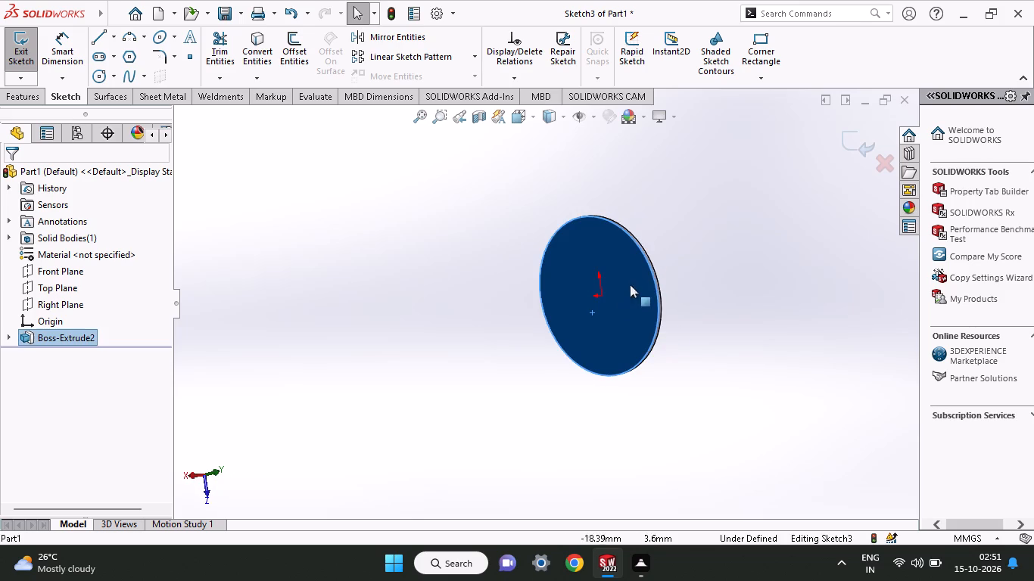
pyautogui.click(407, 312)
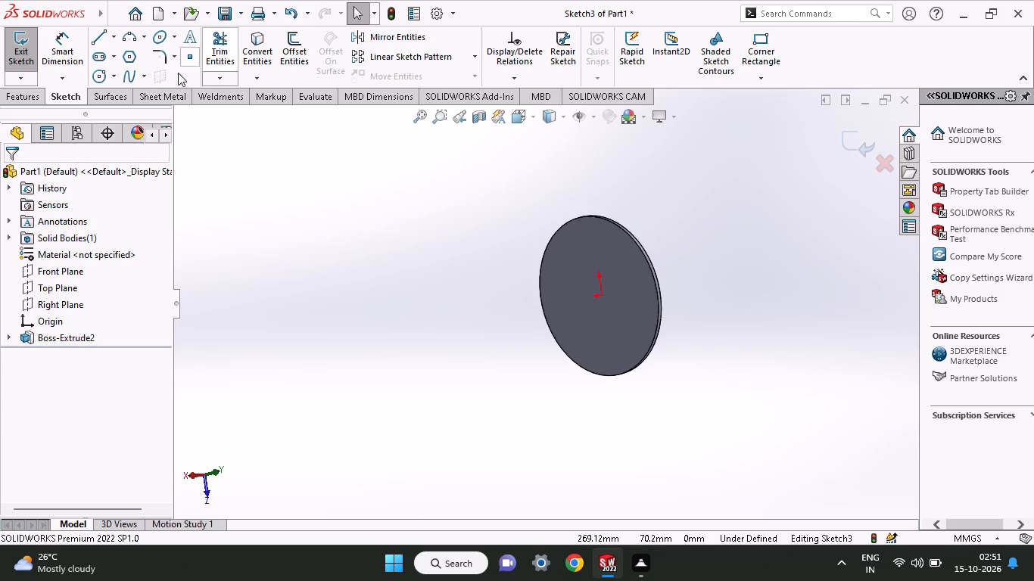
pyautogui.click(94, 77)
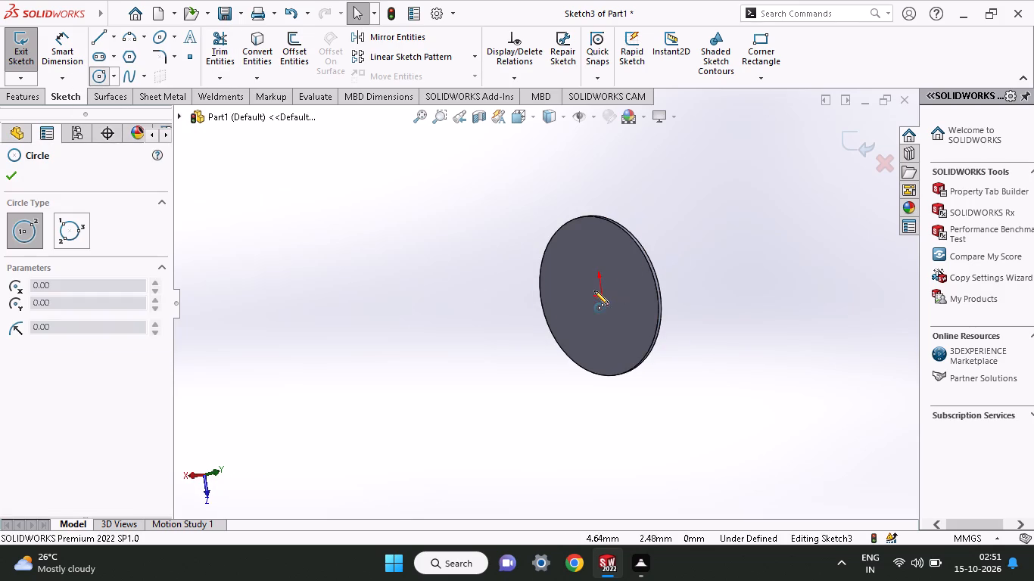
pyautogui.click(603, 297)
pyautogui.click(630, 334)
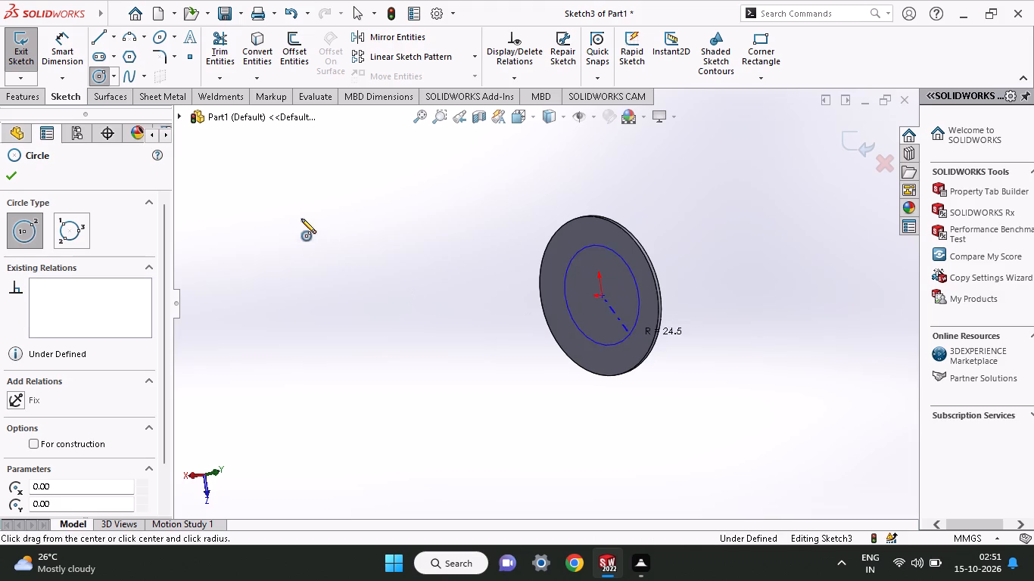
pyautogui.click(72, 61)
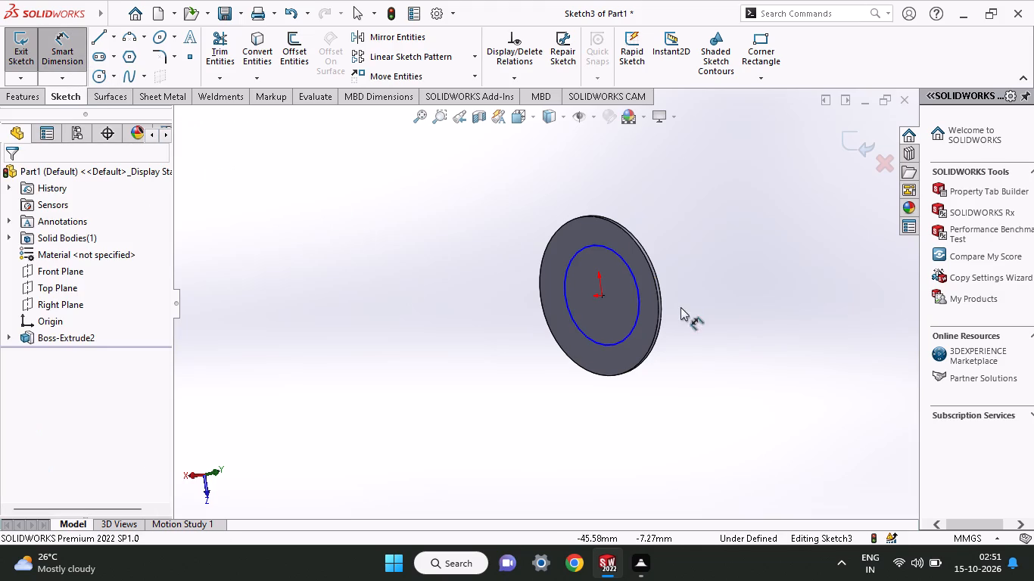
pyautogui.click(640, 318)
pyautogui.moveTo(483, 322); pyautogui.dragTo(483, 333)
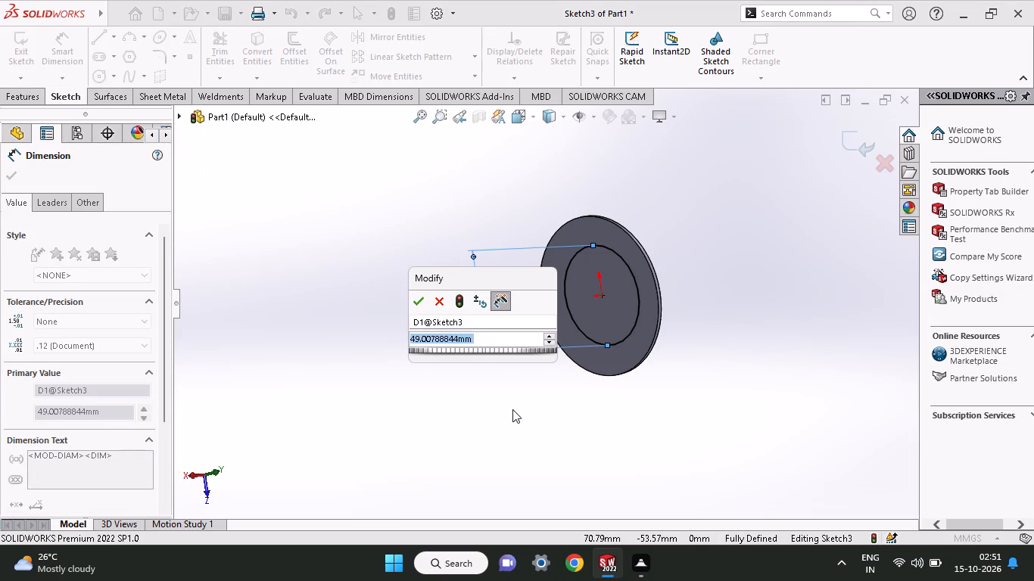
pyautogui.write('68')
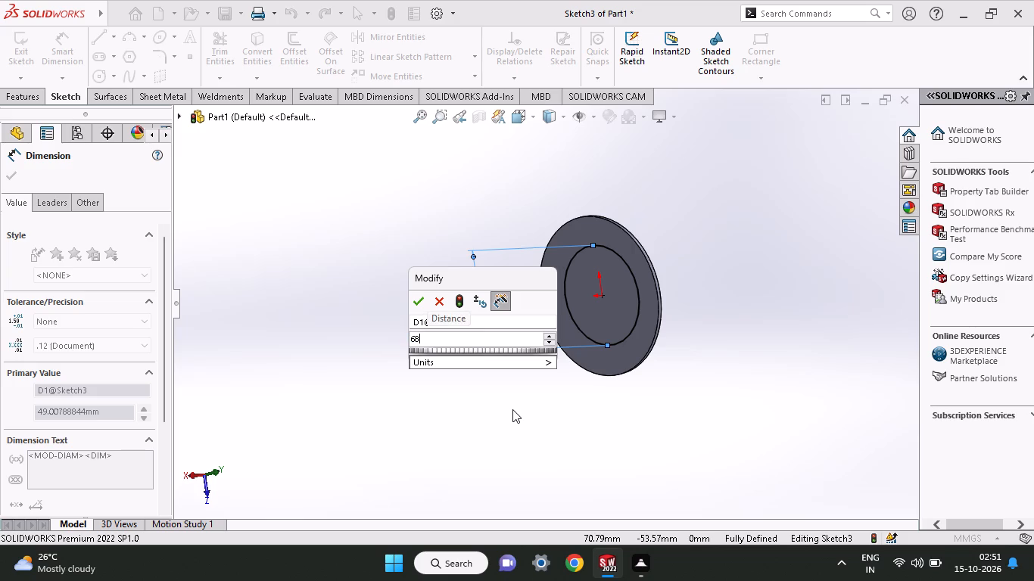
pyautogui.press('Return')
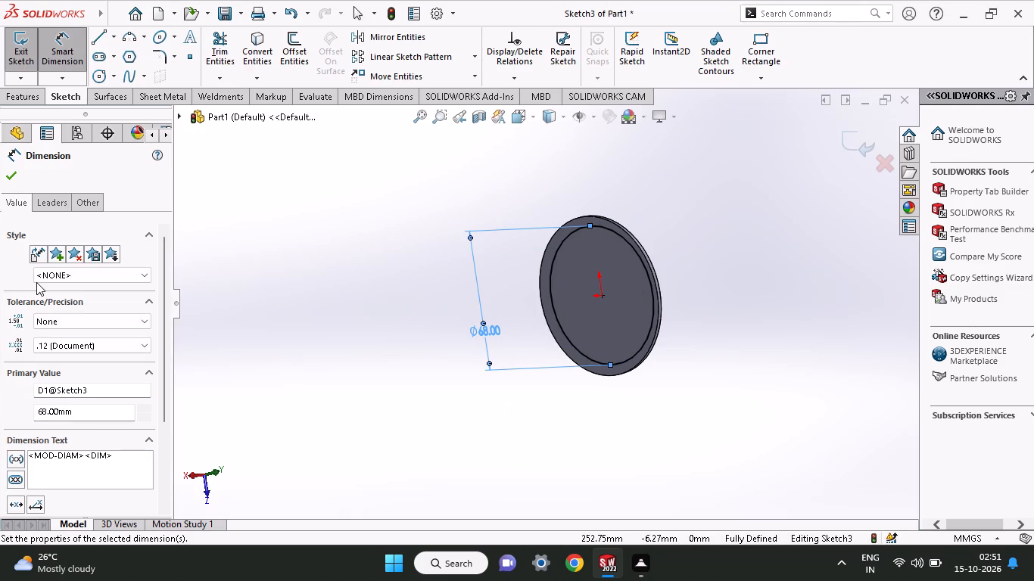
# Extrude the 68 mm circle as a boss merged with the disc, with a blind depth of 42 mm.
pyautogui.click(14, 101)
pyautogui.click(35, 65)
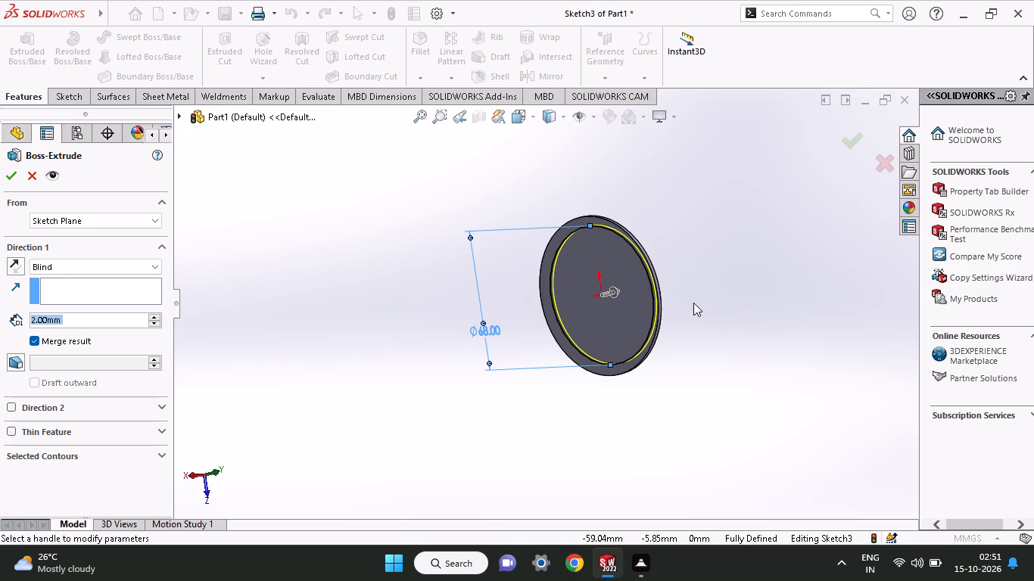
pyautogui.moveTo(693, 303); pyautogui.dragTo(618, 331, button='middle')
pyautogui.moveTo(625, 290); pyautogui.dragTo(635, 290)
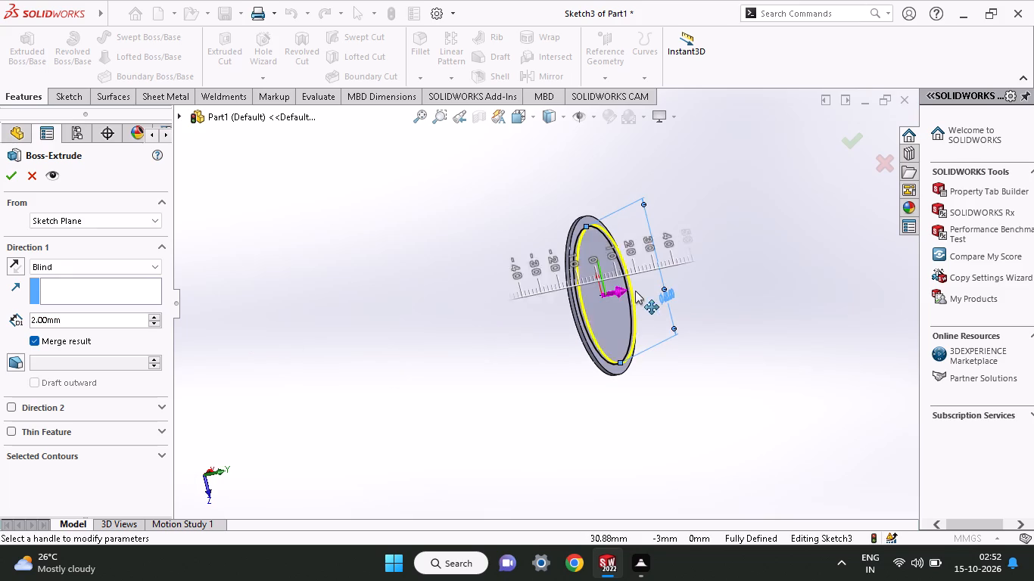
pyautogui.moveTo(635, 290); pyautogui.dragTo(652, 284)
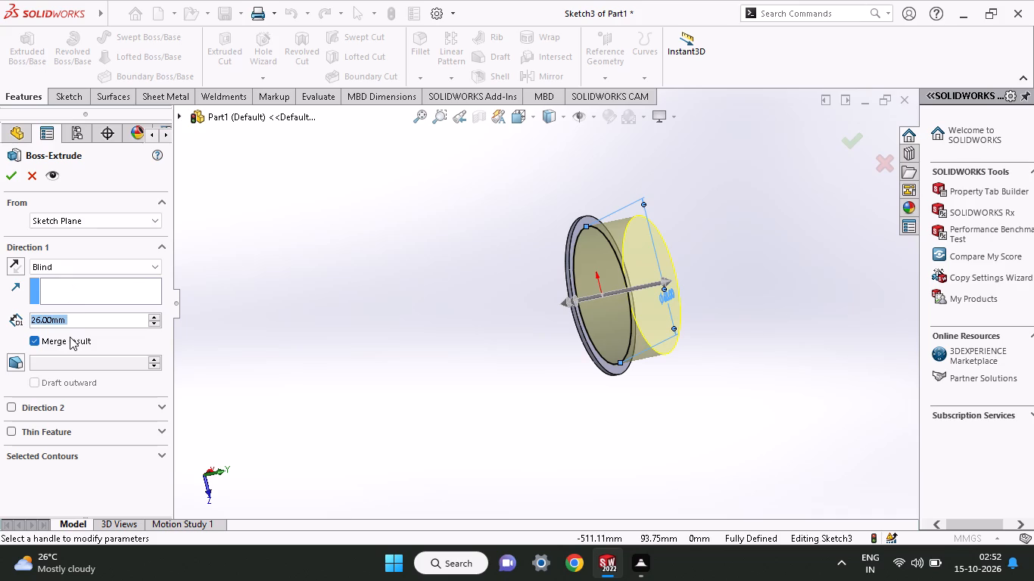
pyautogui.write('42')
pyautogui.press('Return')
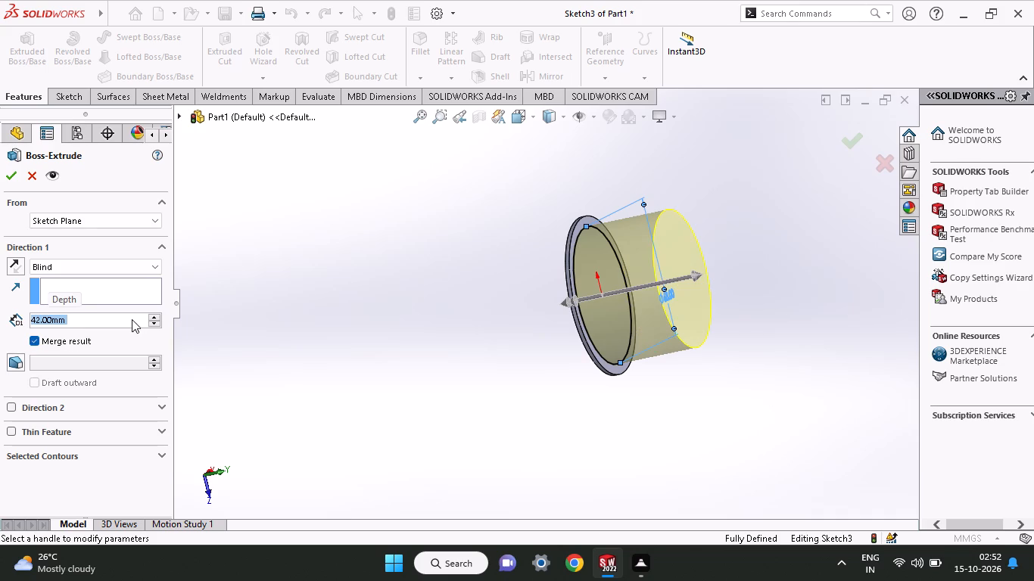
pyautogui.click(18, 176)
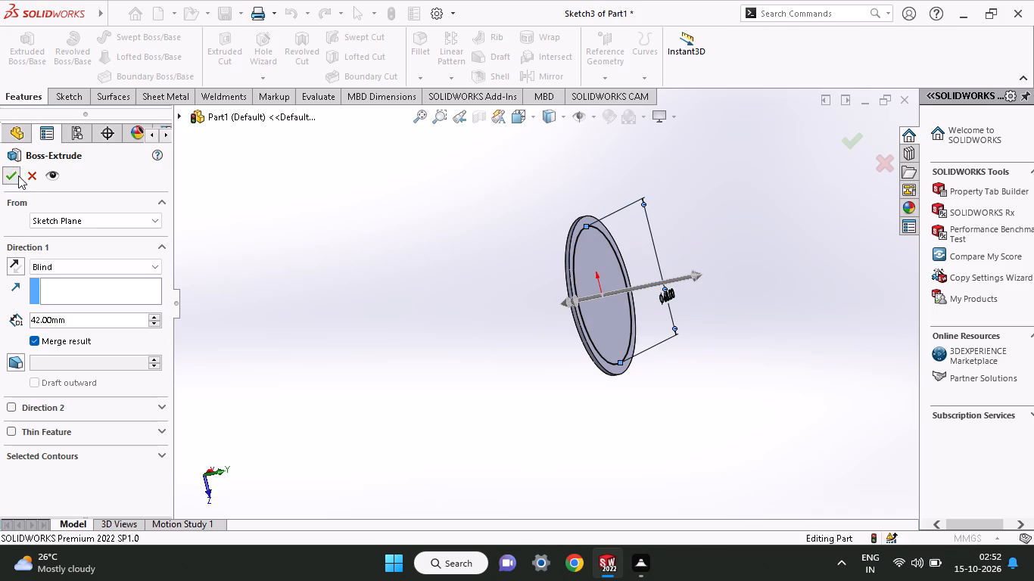
# Hide the solid body by picking the flat outer face of the 2 mm disc.
pyautogui.moveTo(569, 396); pyautogui.dragTo(612, 387, button='middle')
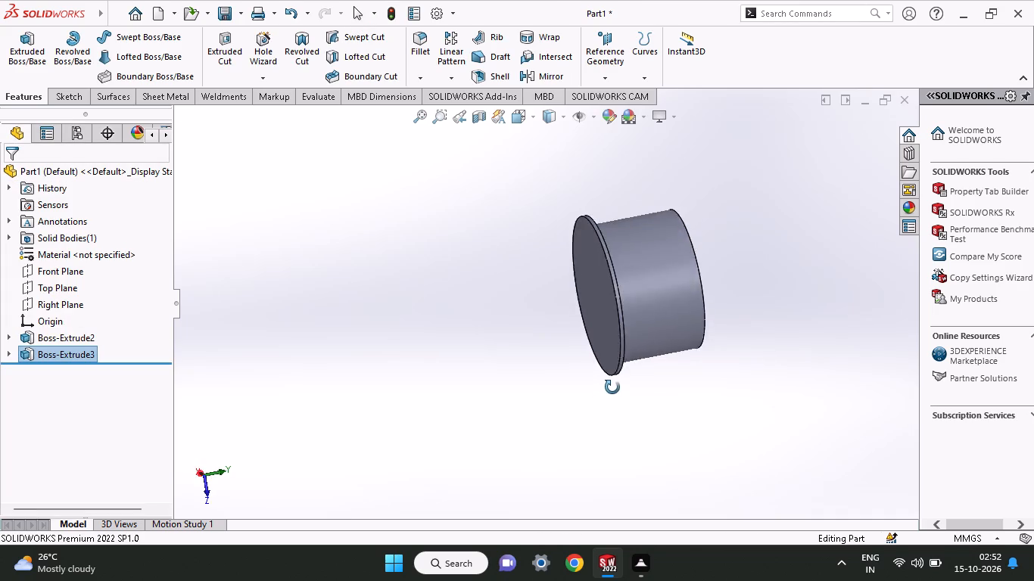
pyautogui.moveTo(612, 387); pyautogui.dragTo(703, 408, button='middle')
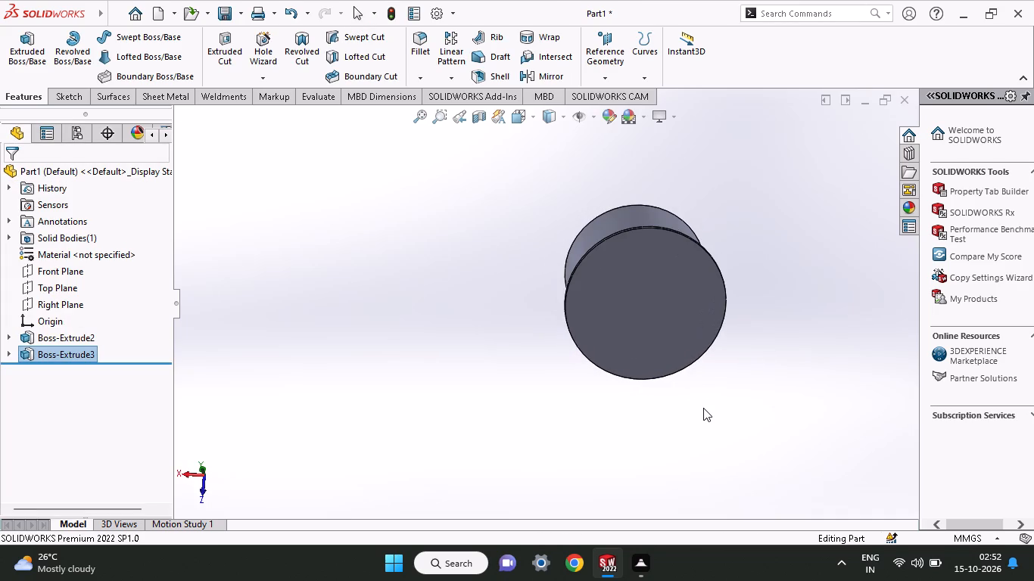
pyautogui.click(665, 298)
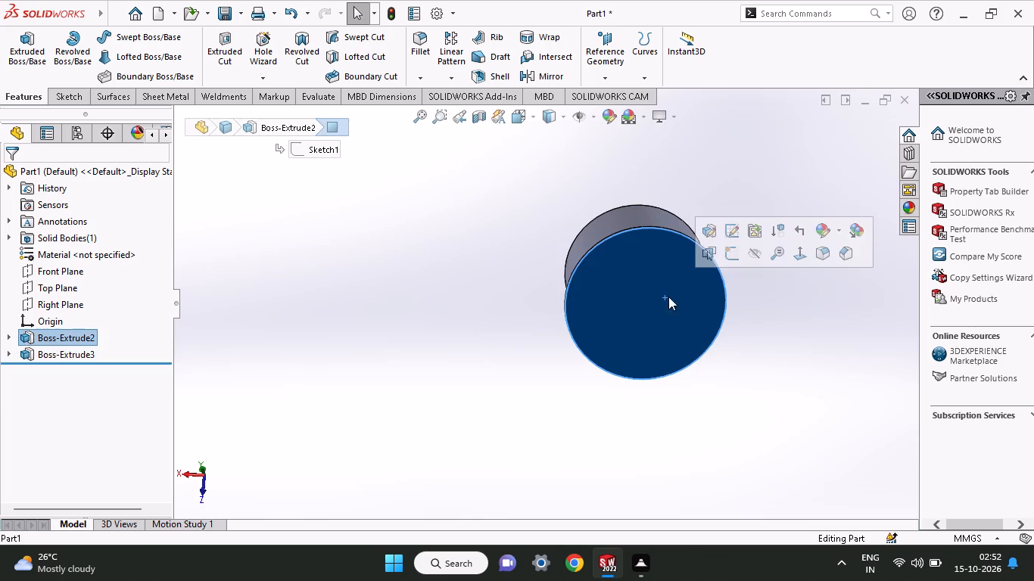
pyautogui.click(744, 255)
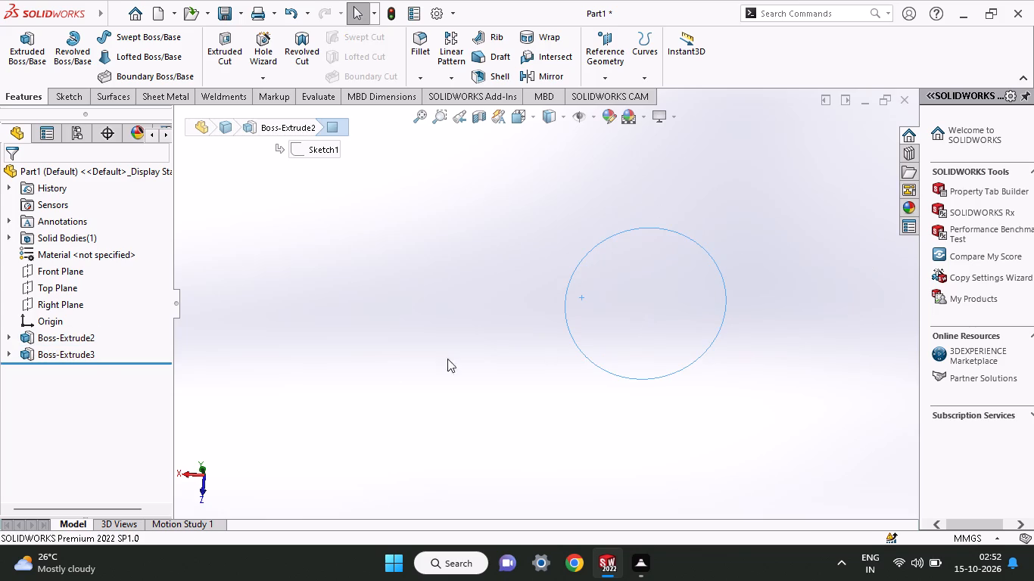
# Show the hidden solid body of the disc and boss again.
pyautogui.rightClick(80, 358)
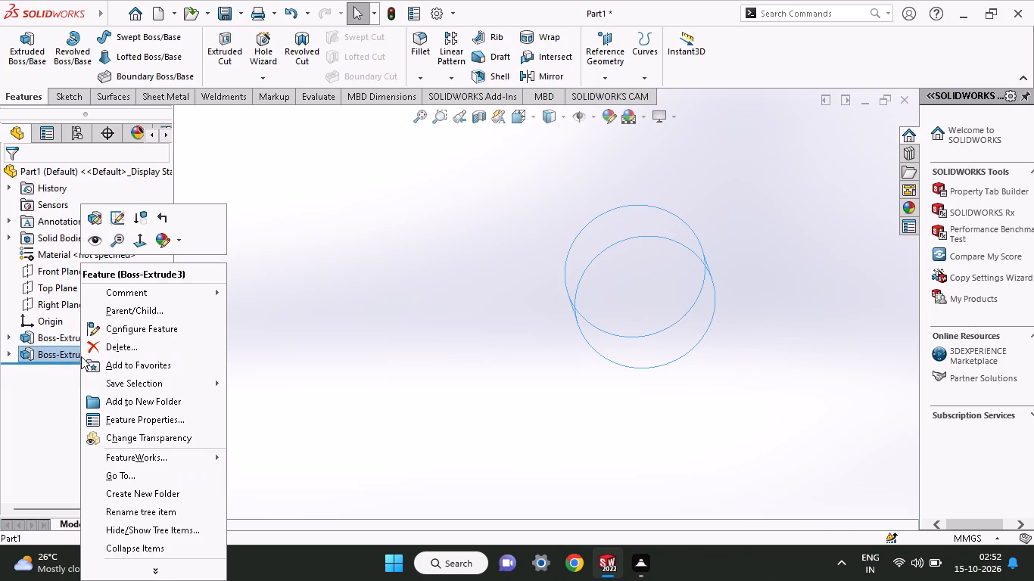
pyautogui.click(91, 241)
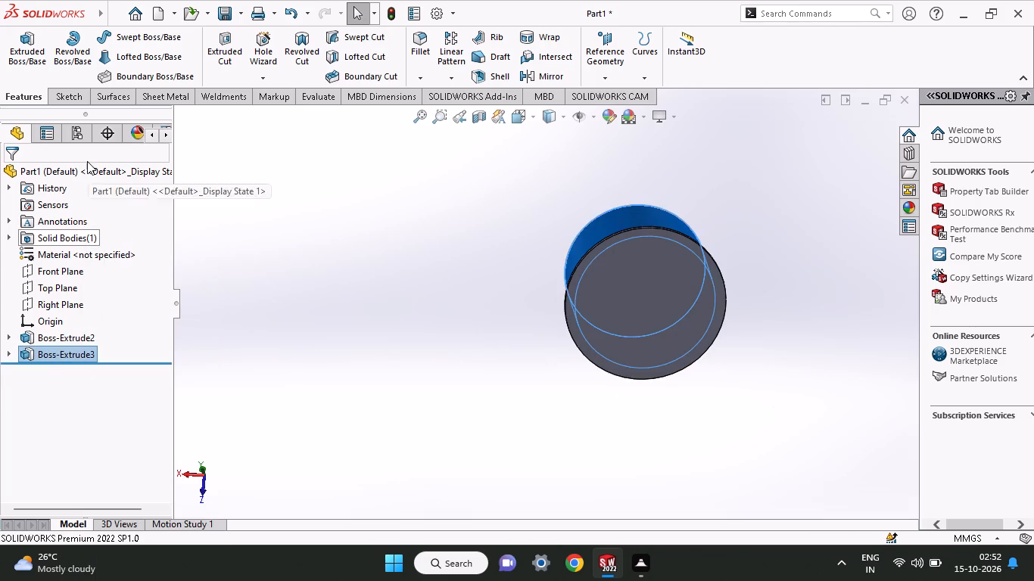
# Sketch a circle centred on the origin on the disc's flat outer face and dimension its diameter to 64 mm.
pyautogui.click(69, 104)
pyautogui.click(73, 88)
pyautogui.click(101, 70)
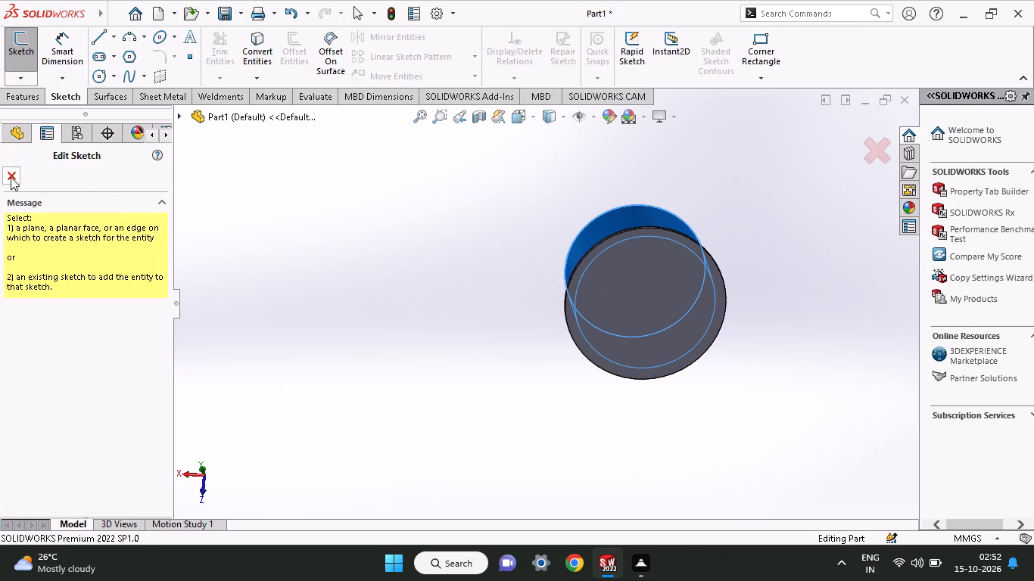
pyautogui.click(11, 177)
pyautogui.click(94, 81)
pyautogui.click(650, 326)
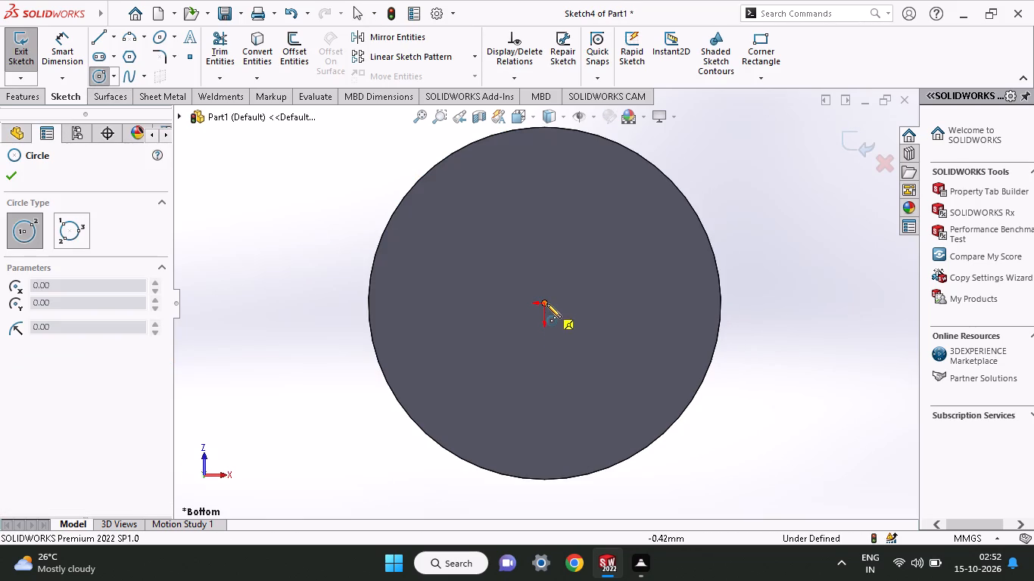
pyautogui.click(547, 303)
pyautogui.click(596, 343)
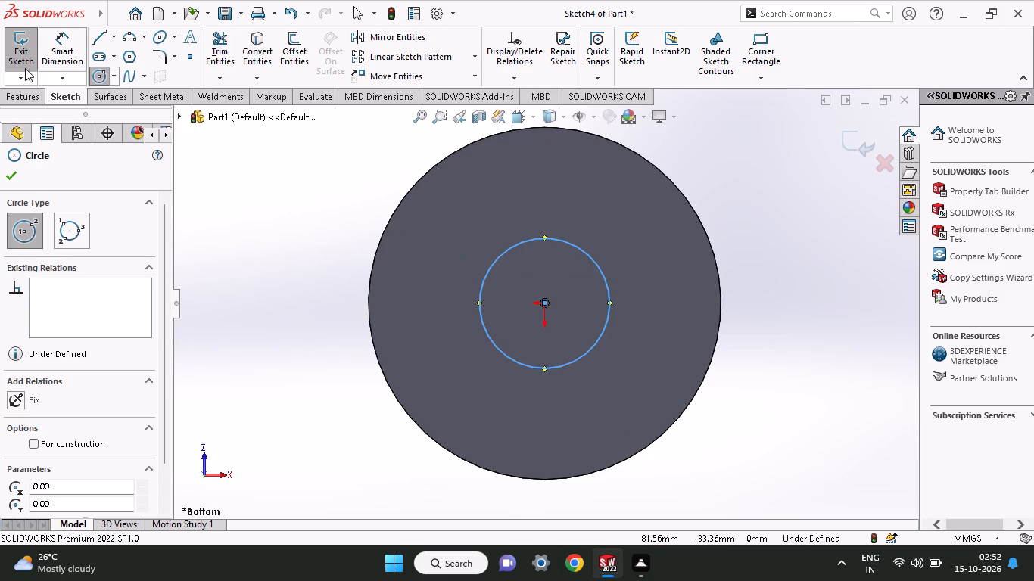
pyautogui.click(72, 38)
pyautogui.click(605, 272)
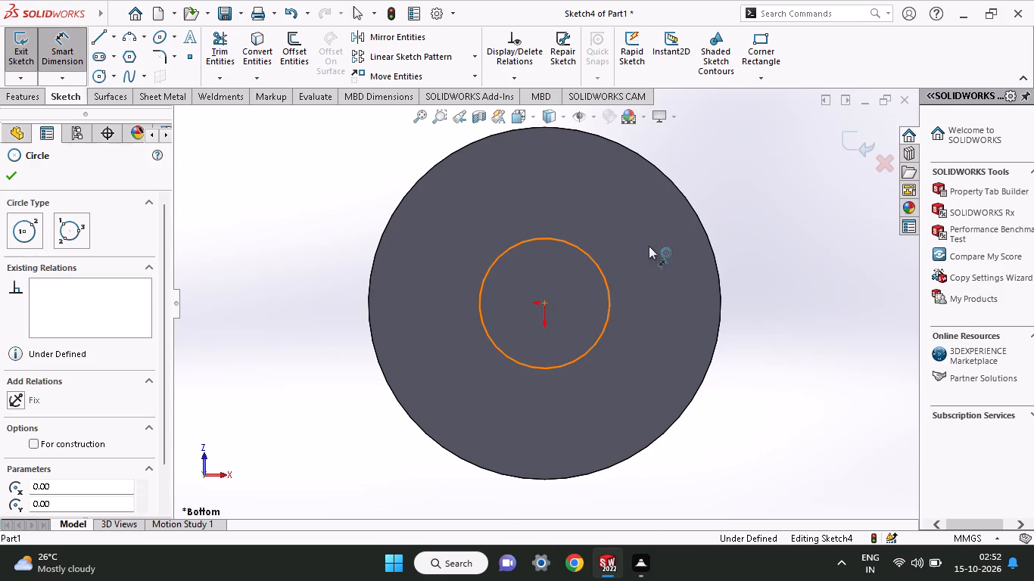
pyautogui.moveTo(650, 246); pyautogui.dragTo(651, 256)
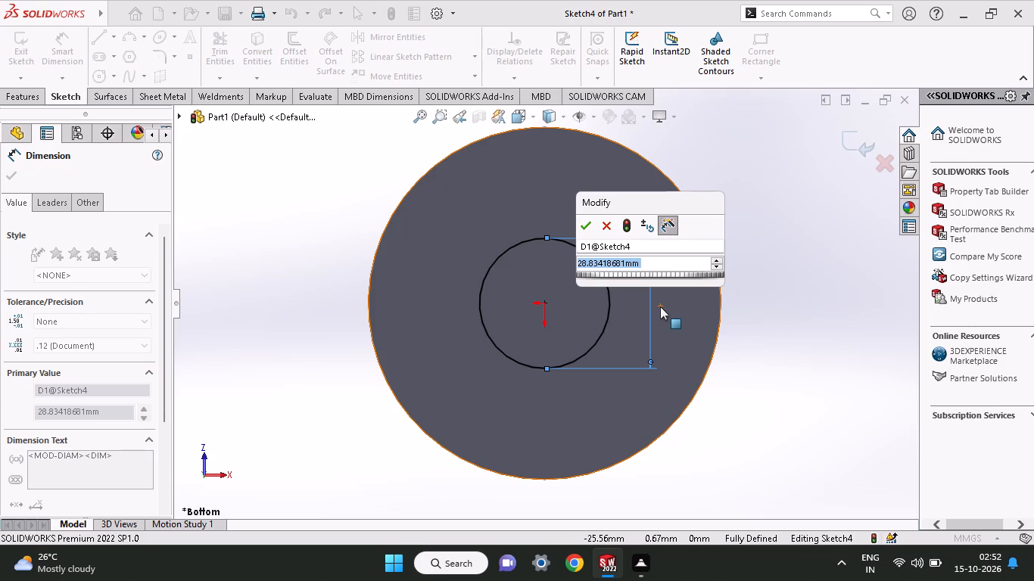
pyautogui.write('64')
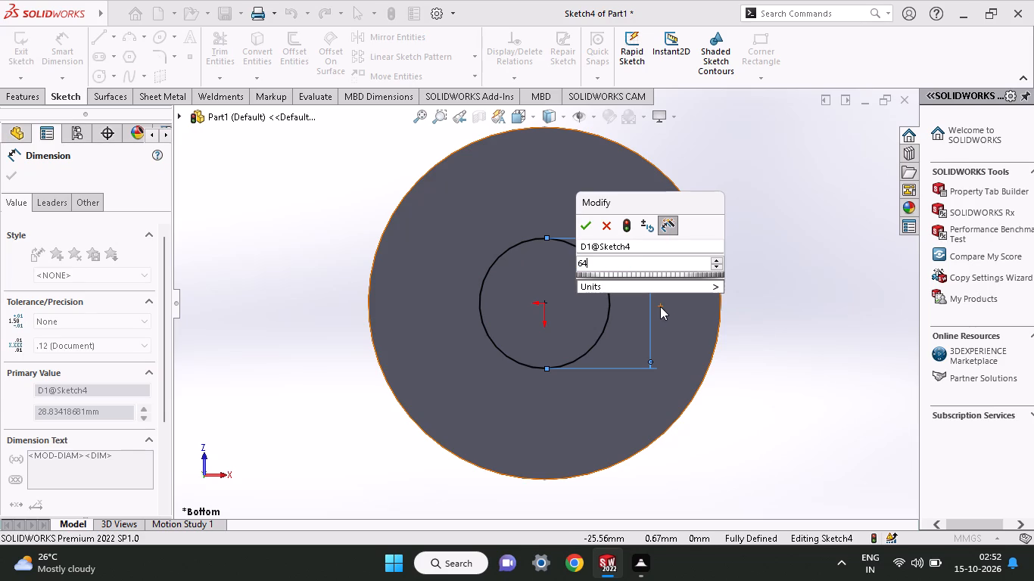
pyautogui.press('Return')
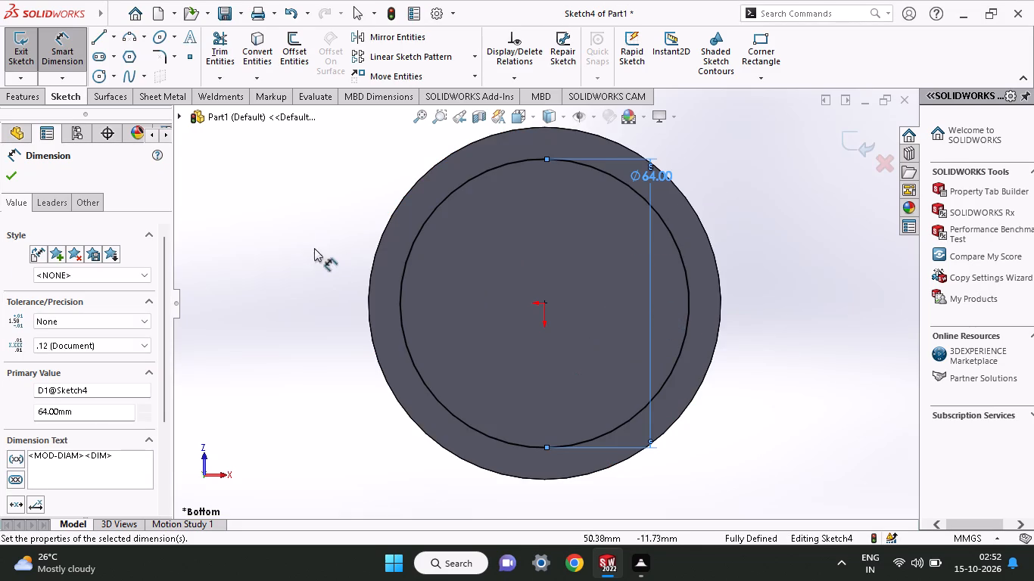
# Cut-extrude the 64 mm circle into the boss from the disc face with a blind depth of 42 mm.
pyautogui.click(17, 98)
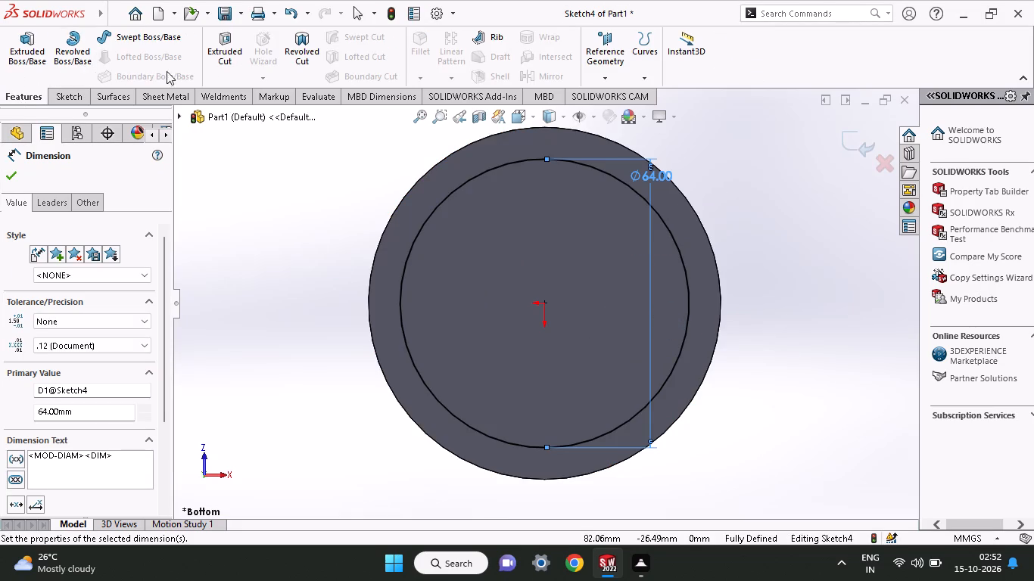
pyautogui.click(235, 55)
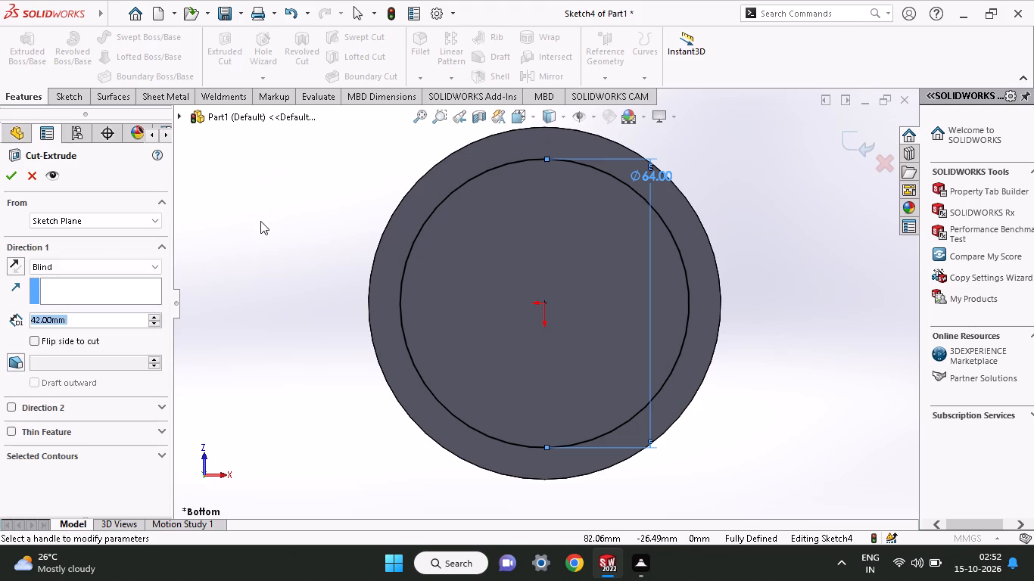
pyautogui.moveTo(260, 221); pyautogui.dragTo(311, 276, button='middle')
pyautogui.moveTo(191, 248); pyautogui.dragTo(291, 281, button='middle')
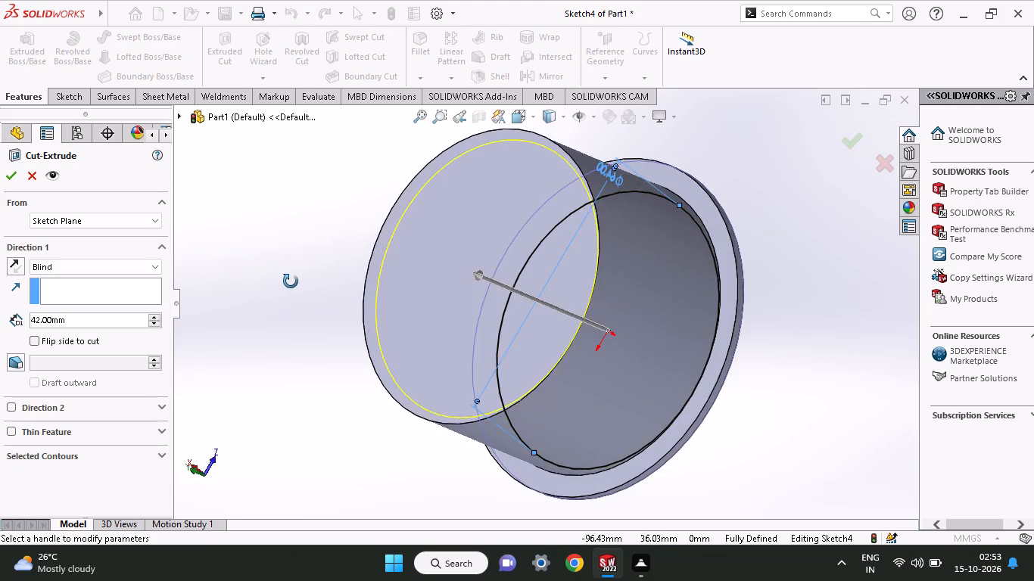
pyautogui.moveTo(291, 281); pyautogui.dragTo(179, 289, button='middle')
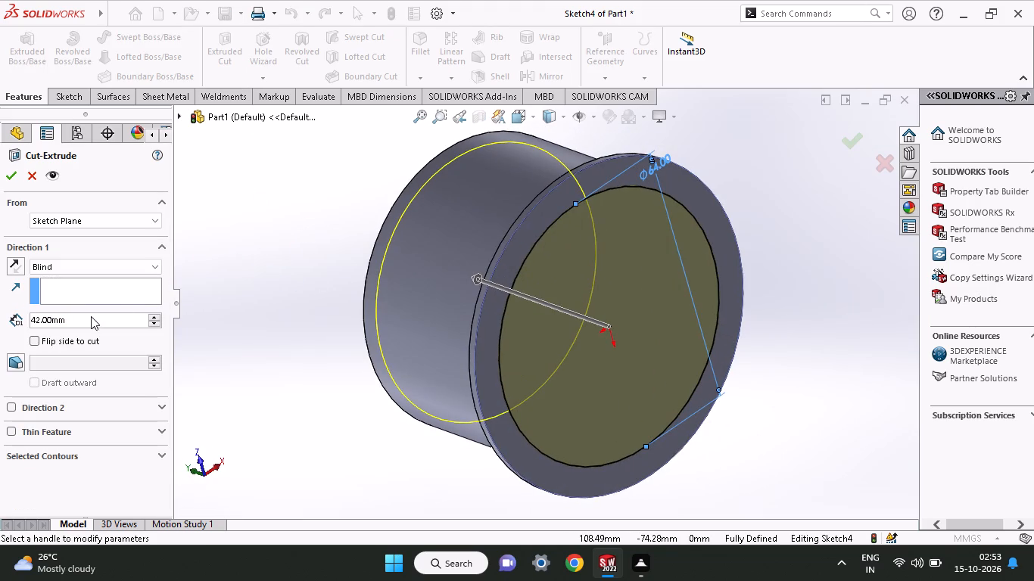
pyautogui.moveTo(91, 316); pyautogui.dragTo(7, 307)
pyautogui.write('10')
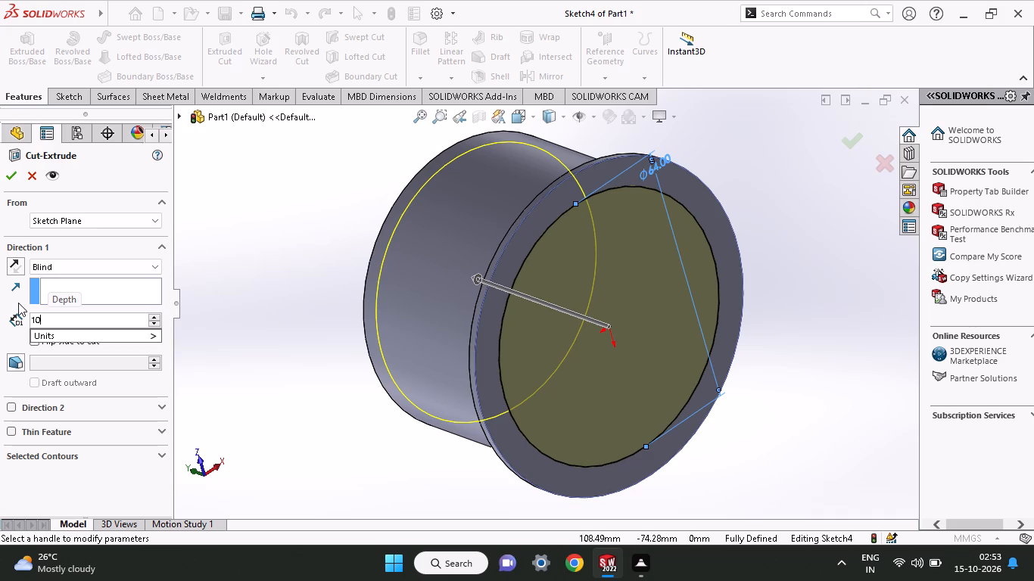
pyautogui.press('BackSpace')
pyautogui.press('BackSpace')
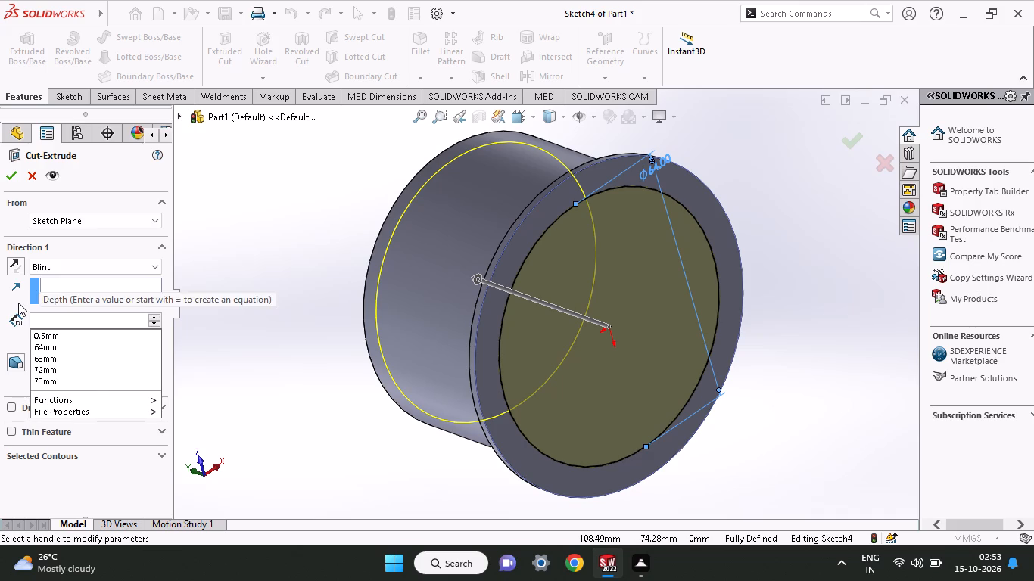
pyautogui.write('42')
pyautogui.press('Return')
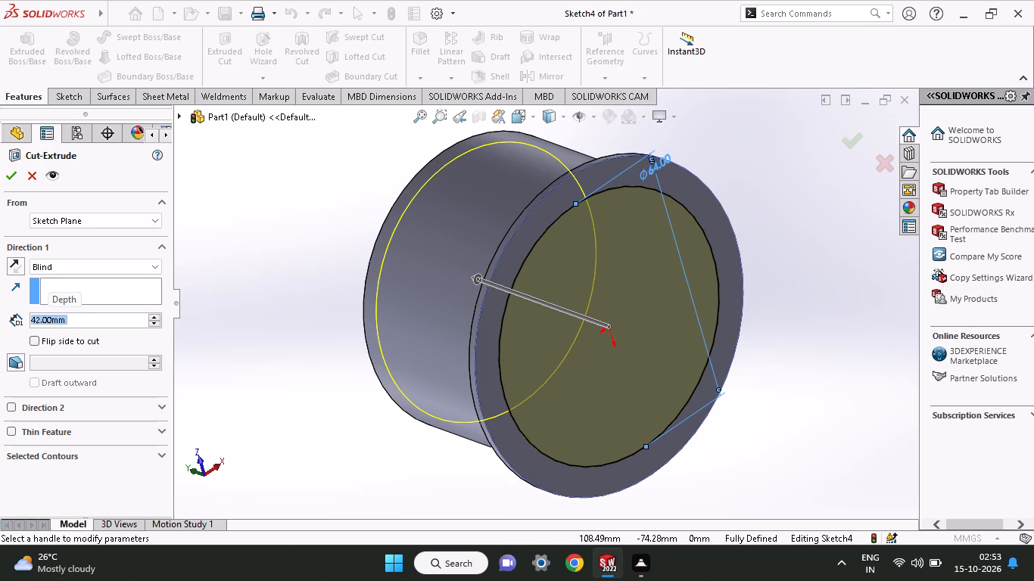
pyautogui.click(13, 182)
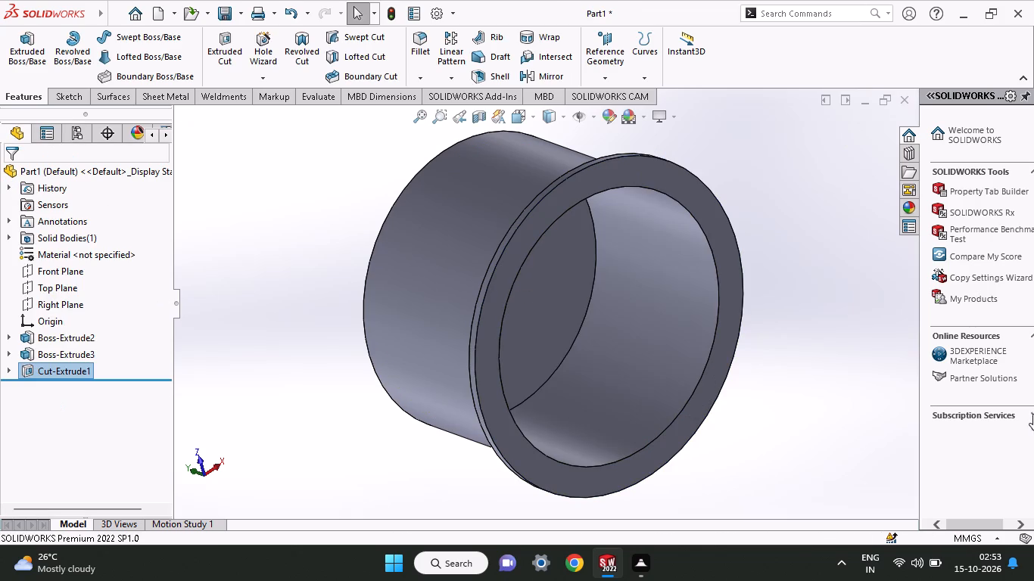
# Examine the hollowed part from the front, top and right views and from its open flanged end.
pyautogui.moveTo(752, 418); pyautogui.dragTo(689, 381, button='middle')
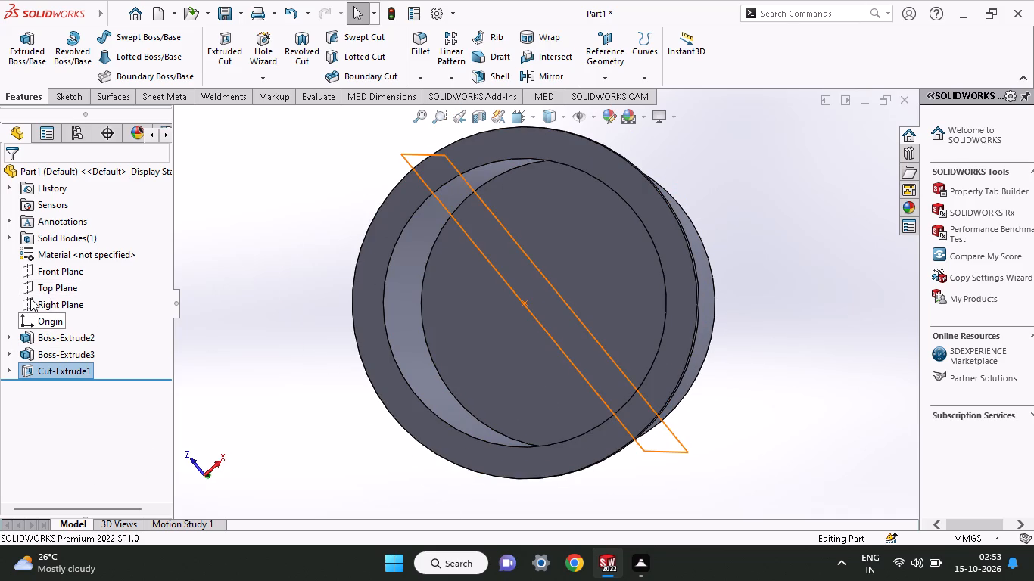
pyautogui.click(213, 466)
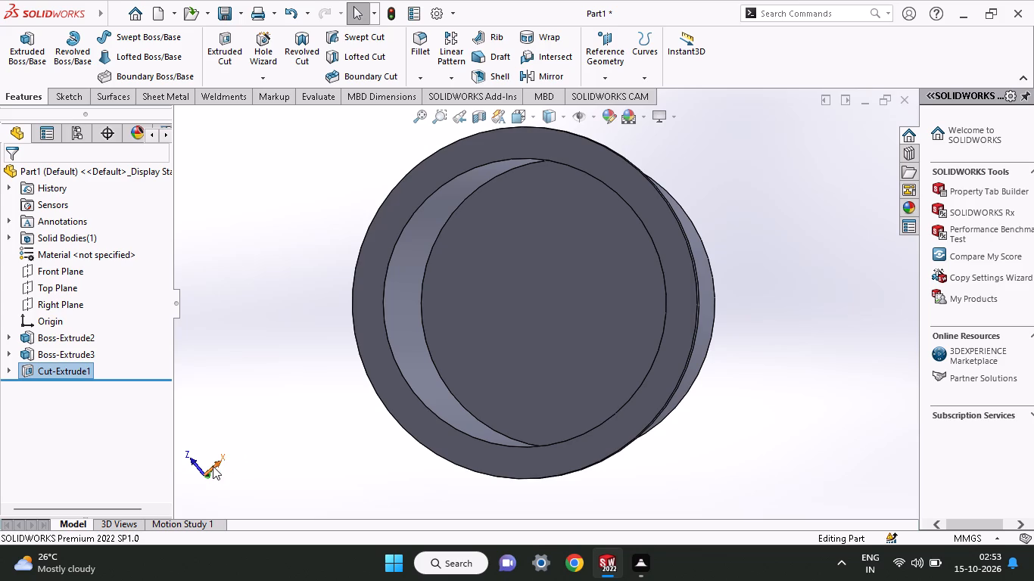
pyautogui.click(185, 477)
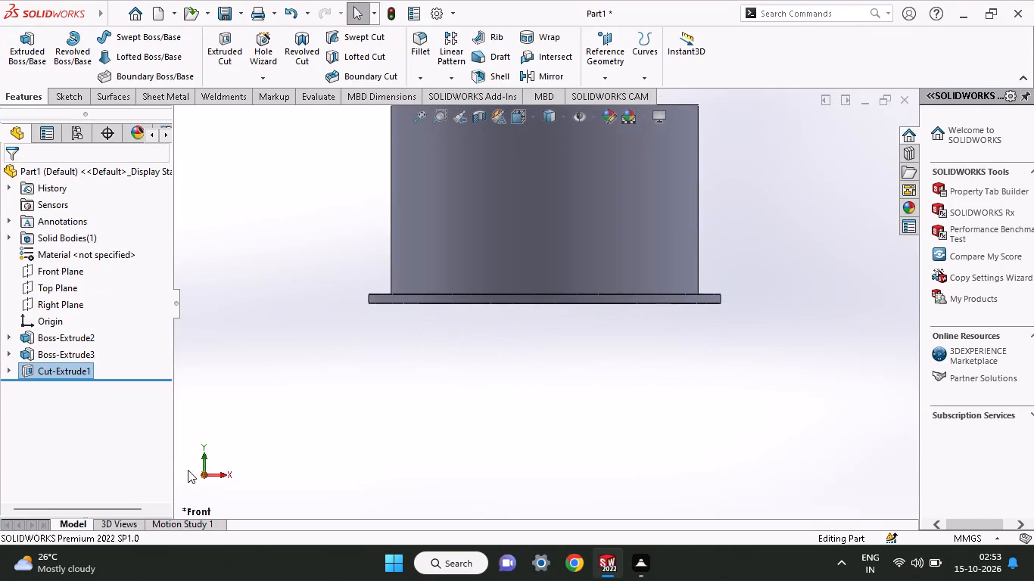
pyautogui.click(203, 456)
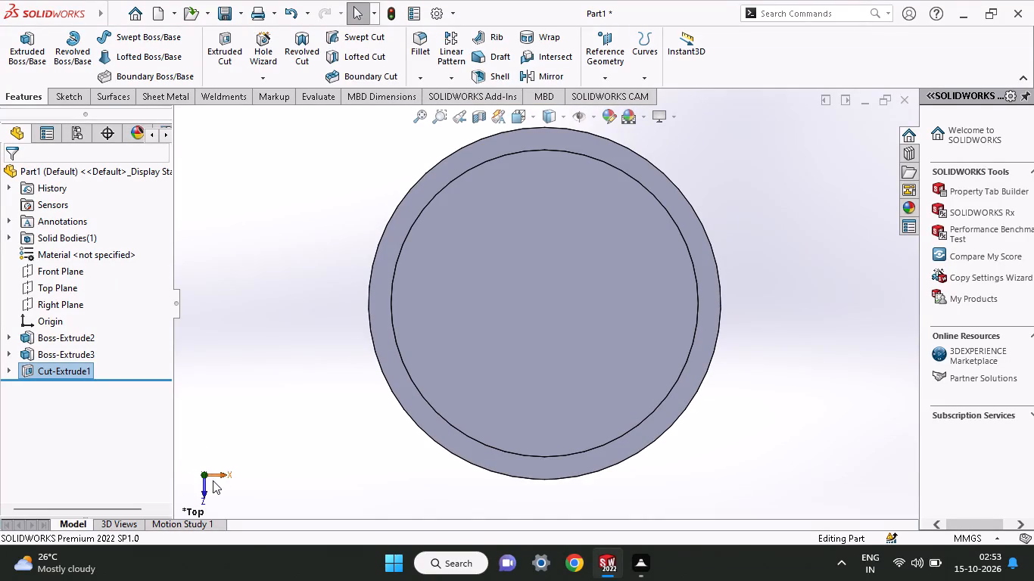
pyautogui.click(220, 480)
pyautogui.click(203, 458)
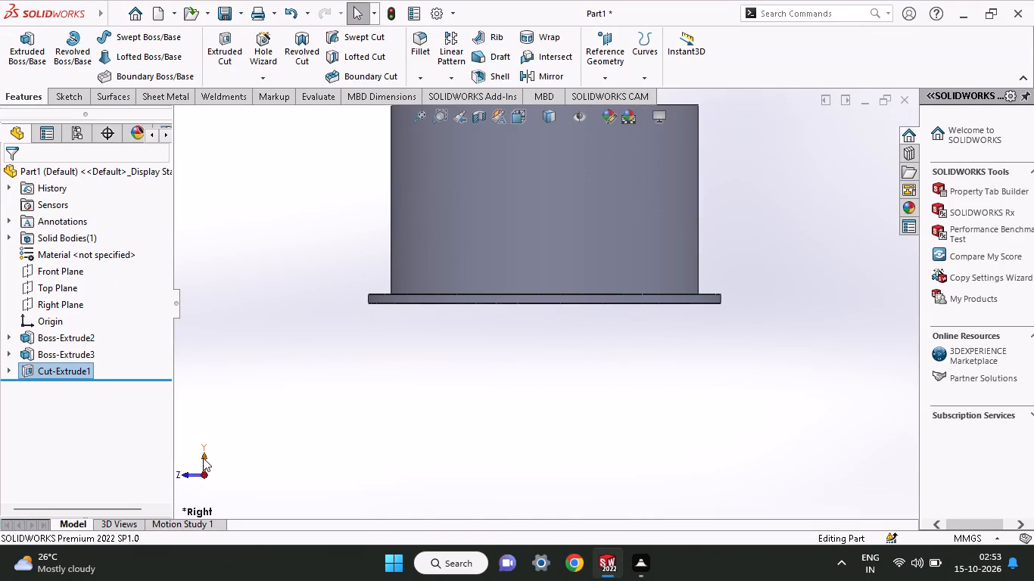
pyautogui.moveTo(790, 418); pyautogui.dragTo(701, 436, button='middle')
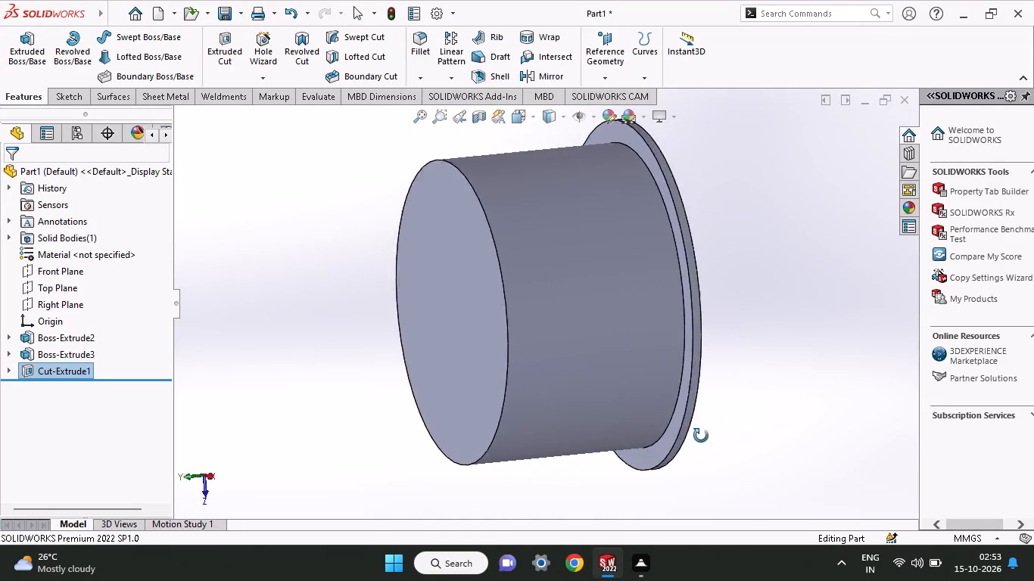
pyautogui.moveTo(701, 436); pyautogui.dragTo(603, 461, button='middle')
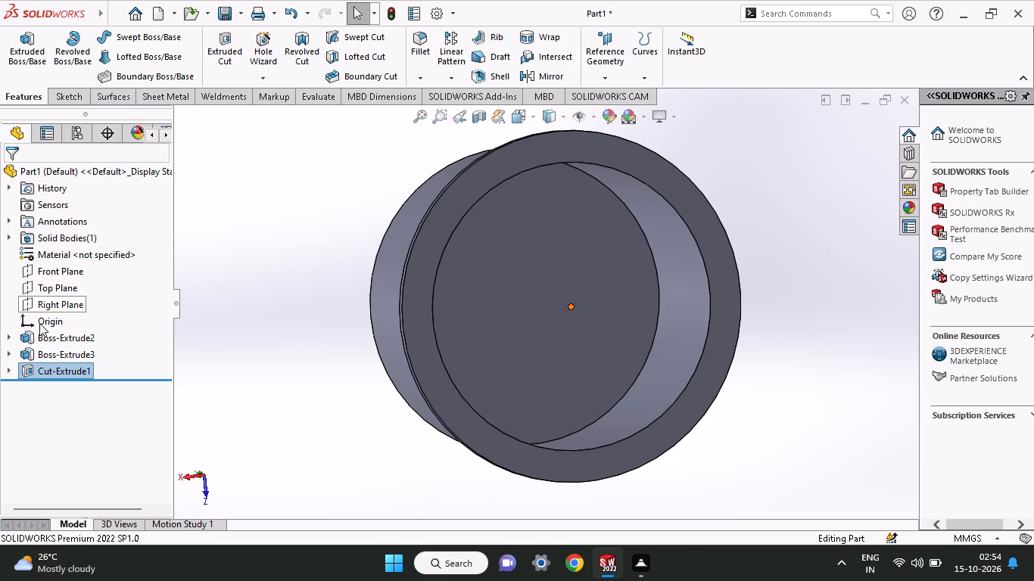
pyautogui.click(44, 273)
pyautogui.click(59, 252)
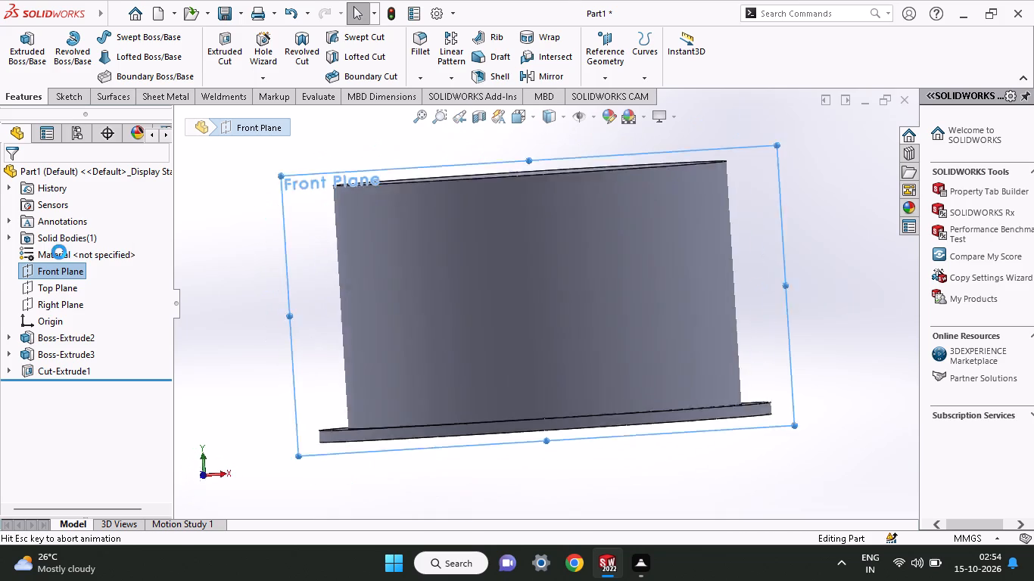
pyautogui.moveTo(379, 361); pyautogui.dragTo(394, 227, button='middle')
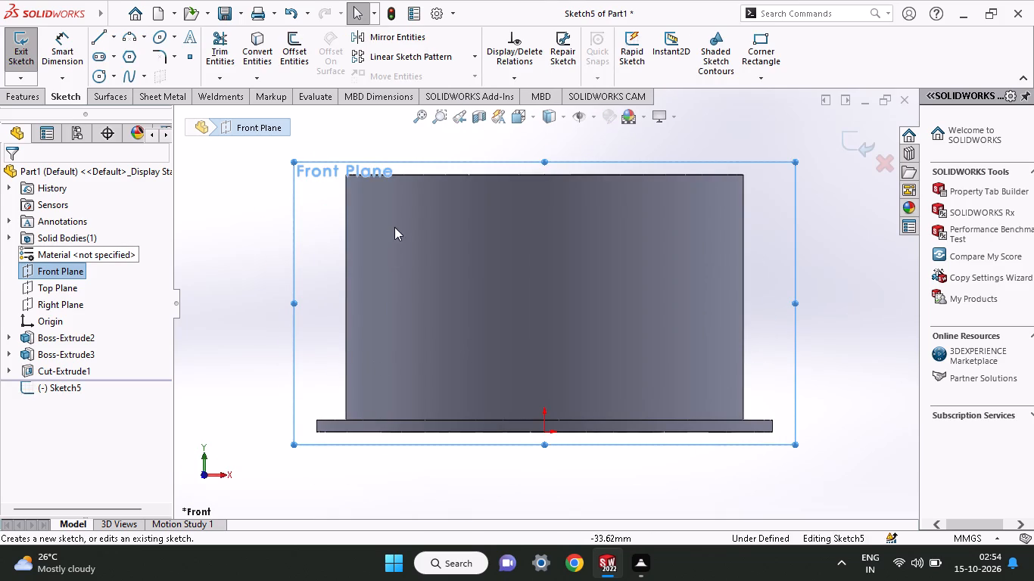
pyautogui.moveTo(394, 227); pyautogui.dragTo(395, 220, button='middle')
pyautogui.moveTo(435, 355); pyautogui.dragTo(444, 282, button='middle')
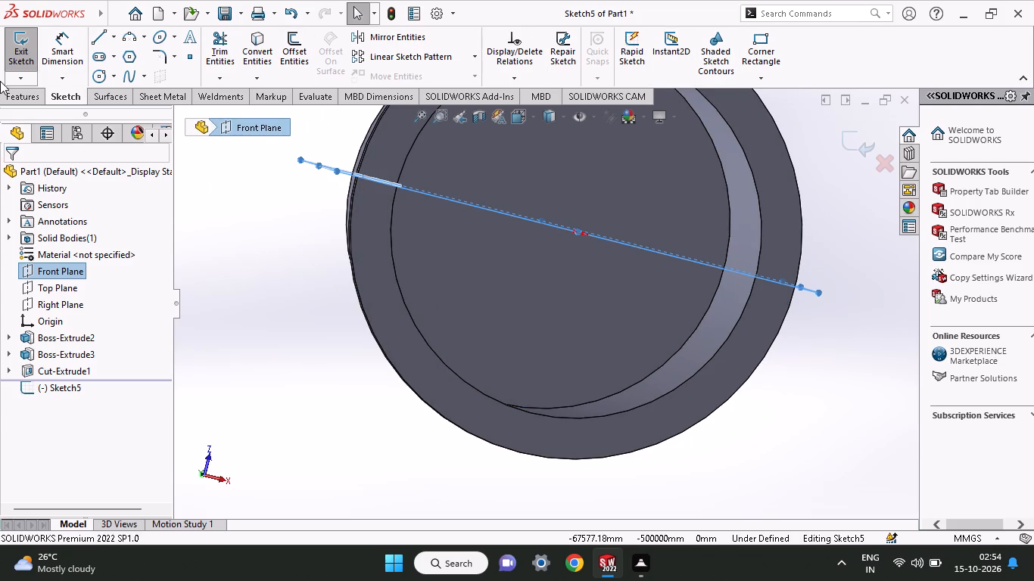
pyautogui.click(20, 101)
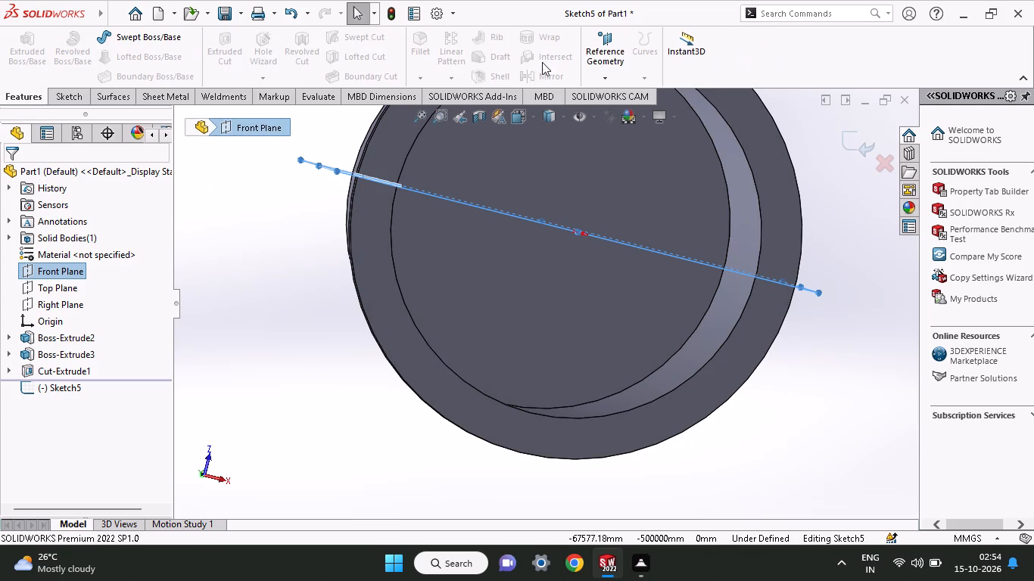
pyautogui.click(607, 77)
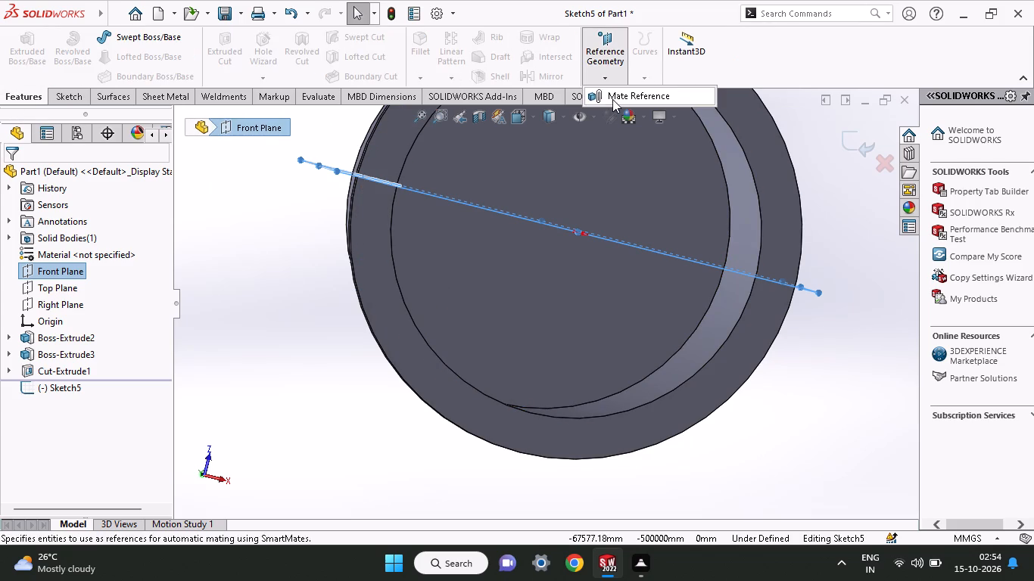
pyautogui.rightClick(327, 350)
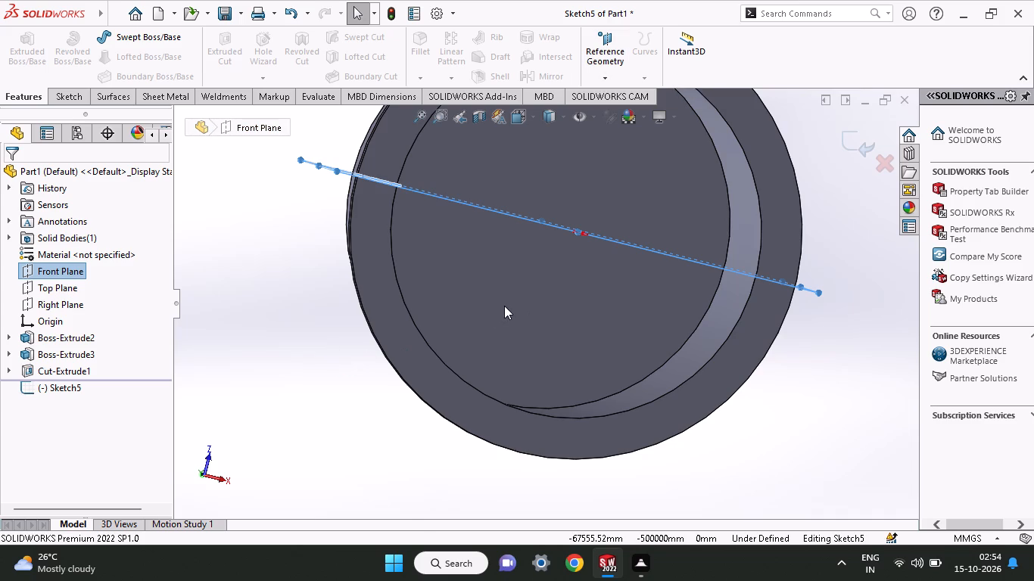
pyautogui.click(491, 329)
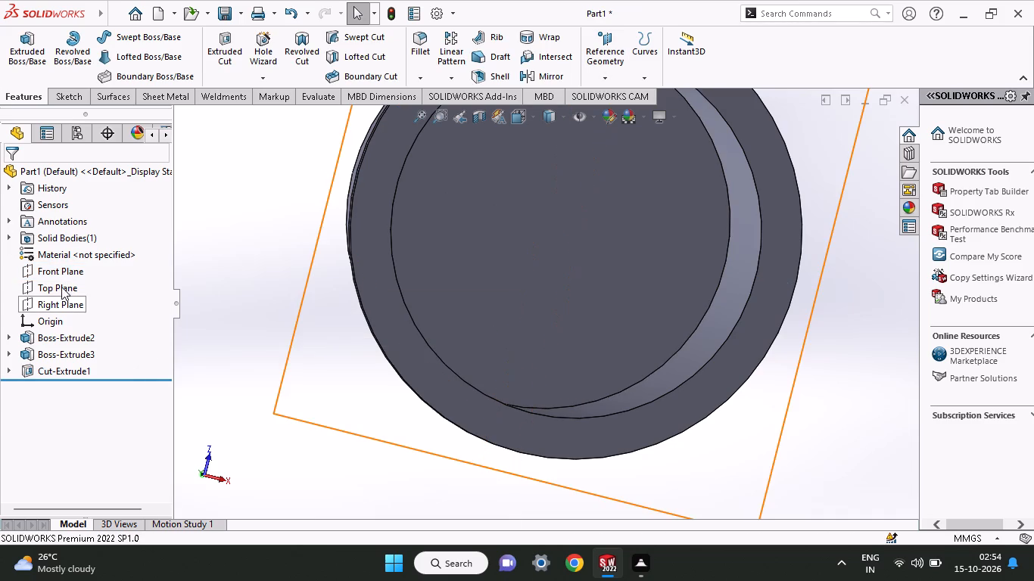
# Create a reference plane parallel to the Front Plane at an offset of 28.5 mm.
pyautogui.click(53, 269)
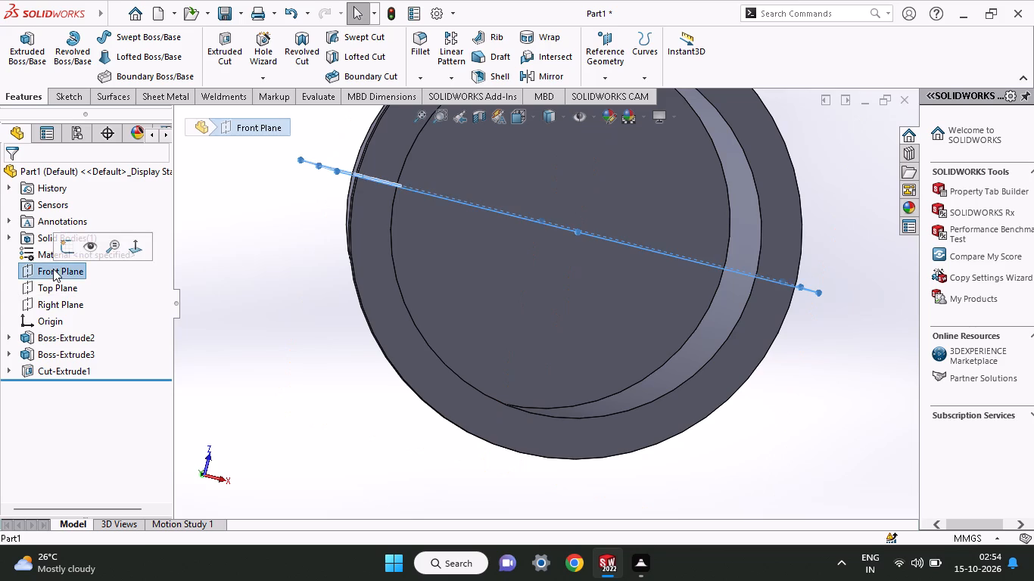
pyautogui.click(255, 294)
pyautogui.moveTo(255, 294); pyautogui.dragTo(251, 377, button='middle')
pyautogui.click(48, 278)
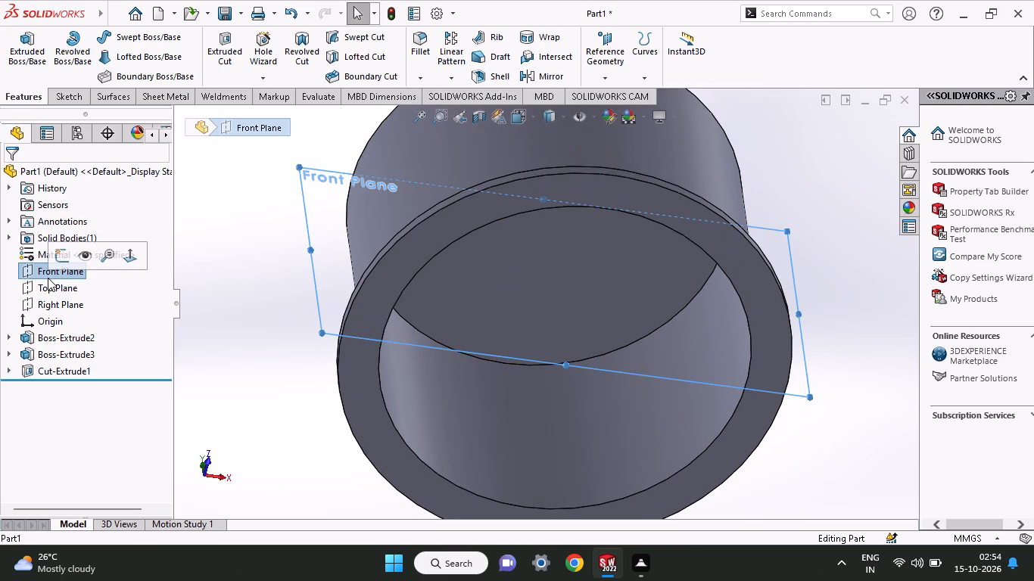
pyautogui.click(603, 76)
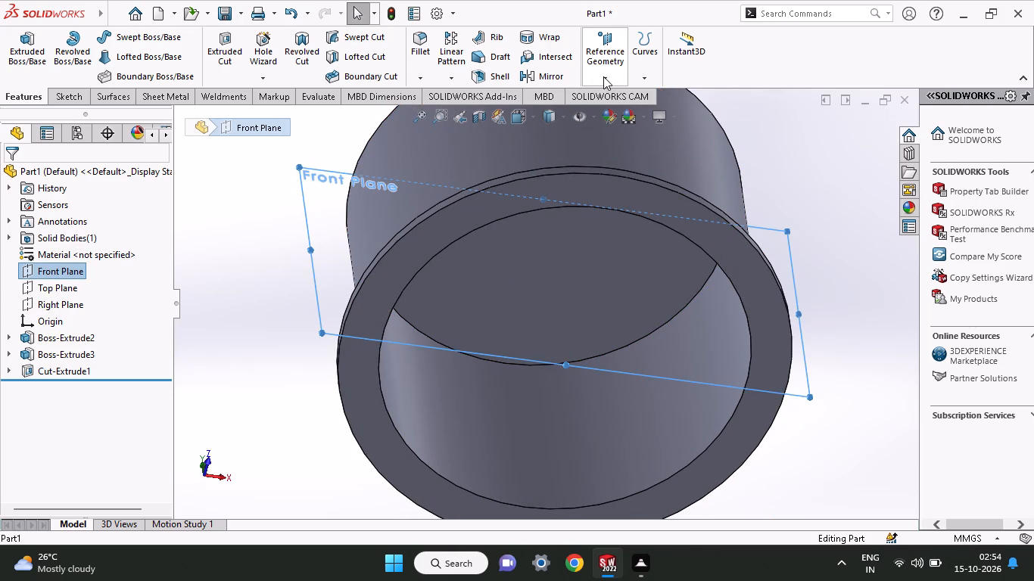
pyautogui.click(601, 104)
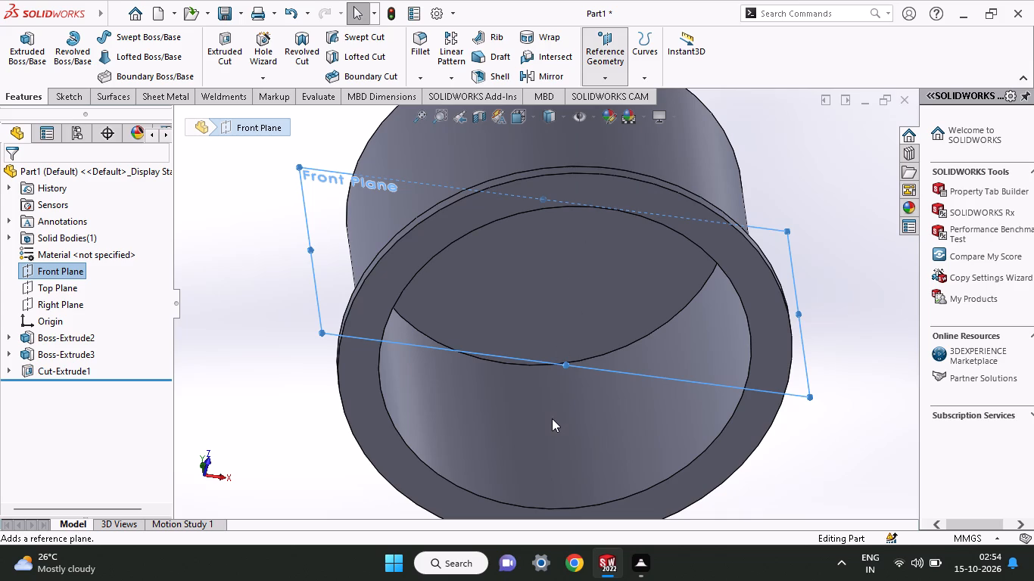
pyautogui.moveTo(552, 418); pyautogui.dragTo(588, 387, button='middle')
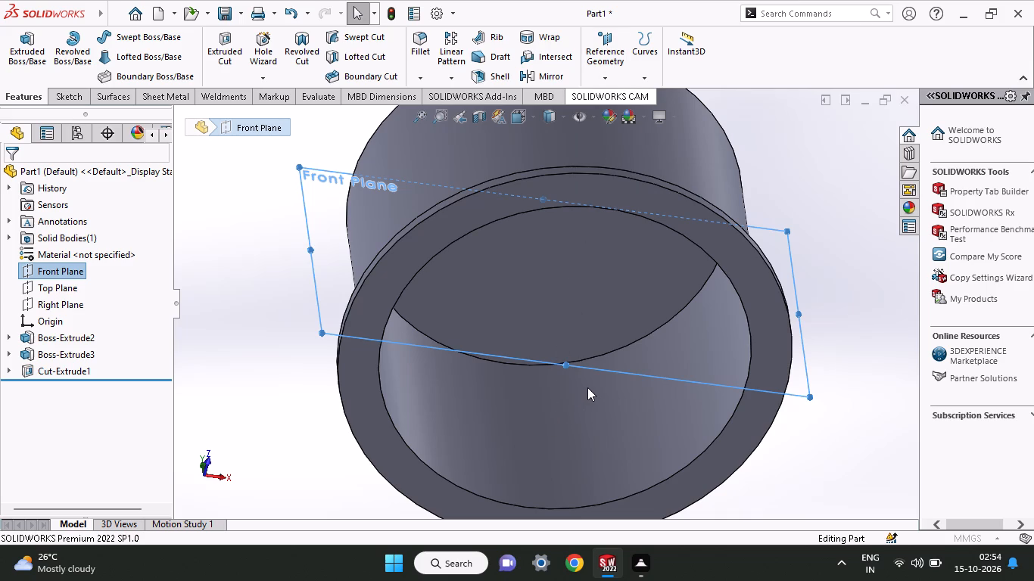
pyautogui.moveTo(566, 401); pyautogui.dragTo(629, 322, button='middle')
pyautogui.moveTo(542, 413); pyautogui.dragTo(568, 402, button='middle')
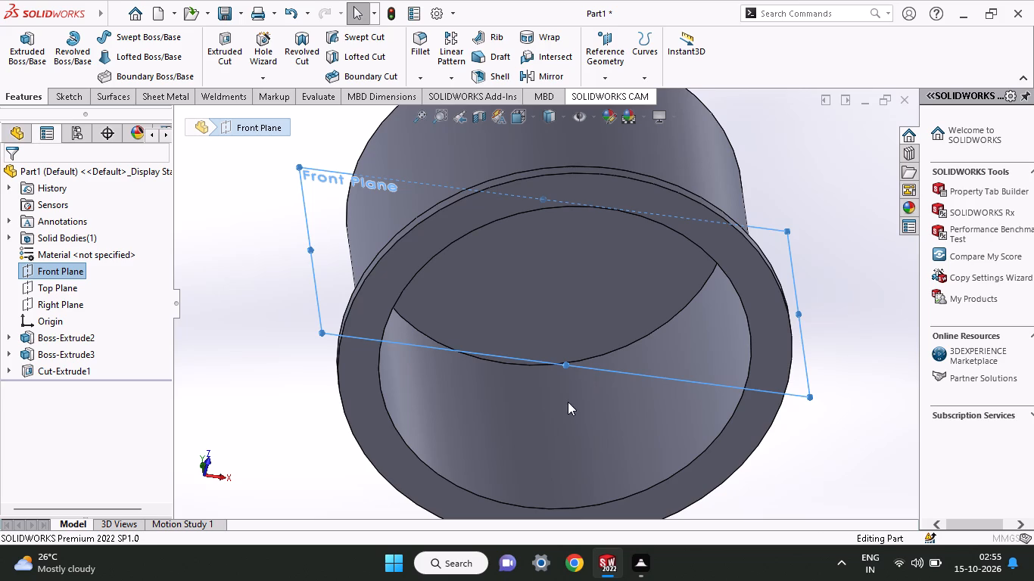
pyautogui.moveTo(568, 402); pyautogui.dragTo(588, 385, button='middle')
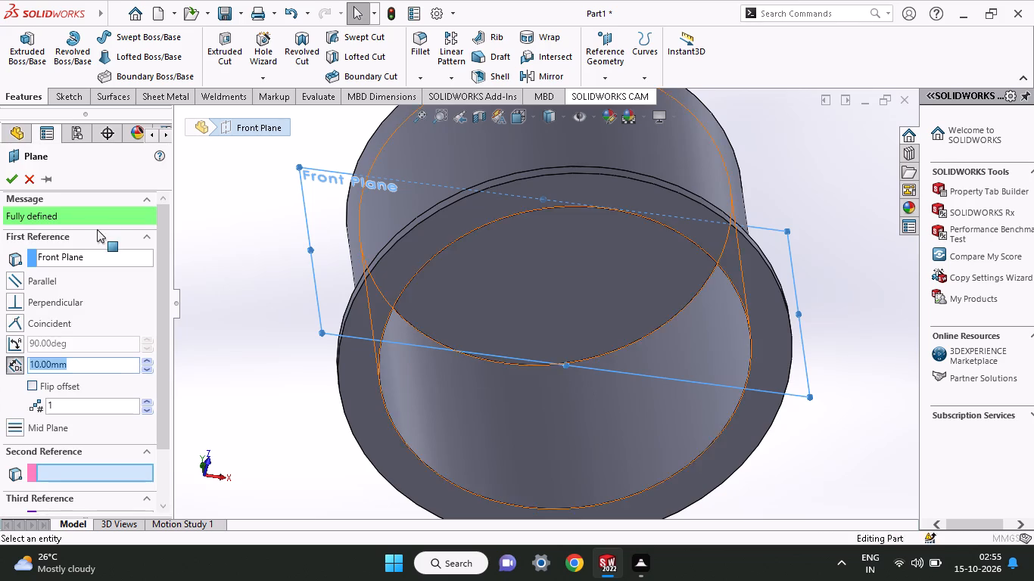
pyautogui.moveTo(382, 356); pyautogui.dragTo(425, 486, button='middle')
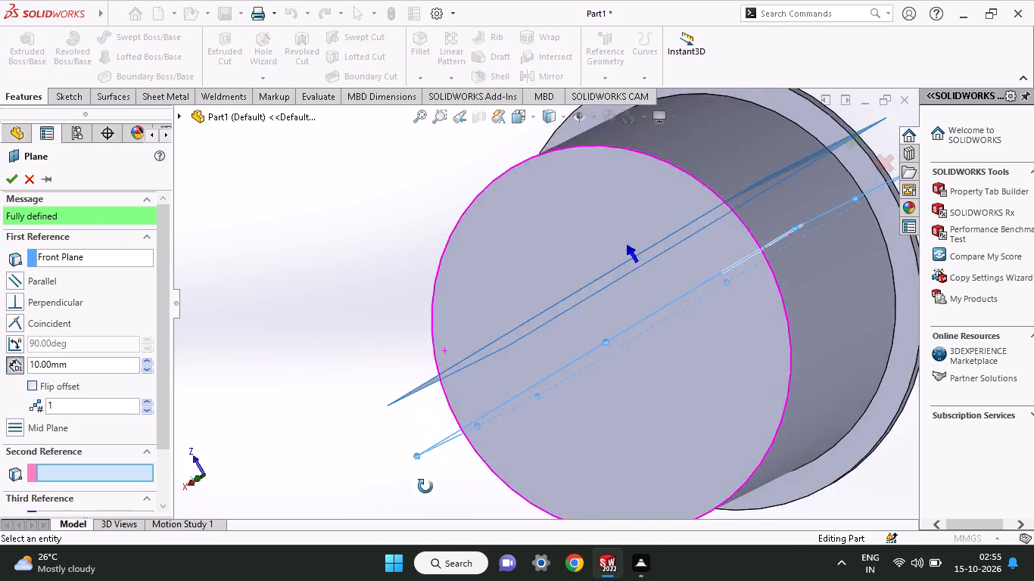
pyautogui.moveTo(425, 486); pyautogui.dragTo(328, 144, button='middle')
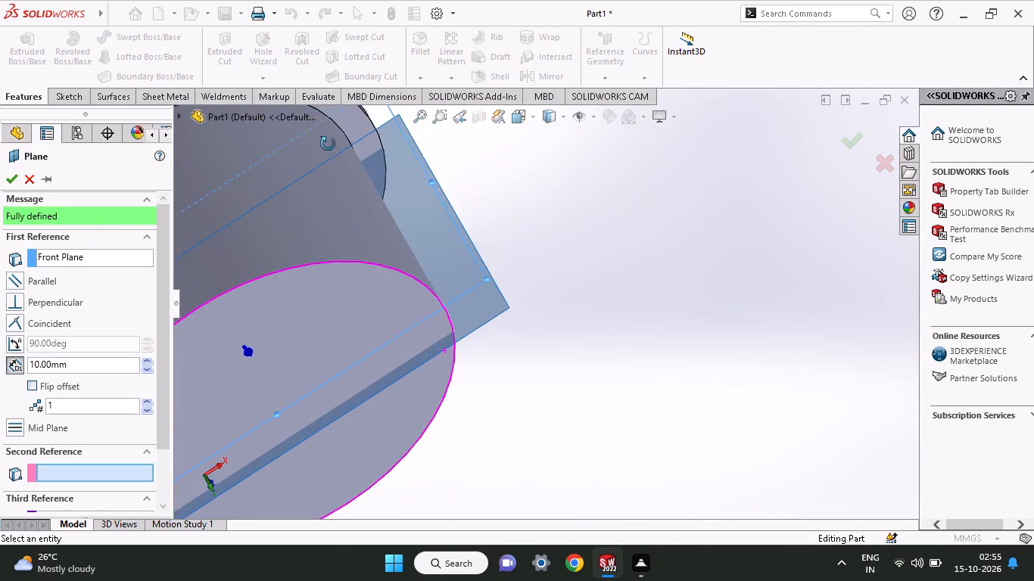
pyautogui.moveTo(328, 144); pyautogui.dragTo(330, 131, button='middle')
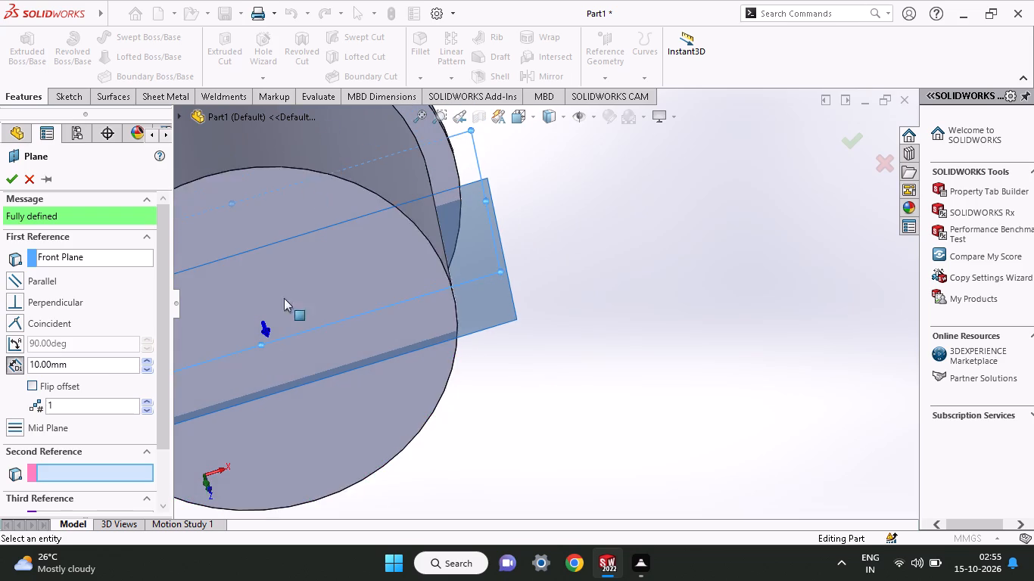
pyautogui.moveTo(73, 362); pyautogui.dragTo(0, 374)
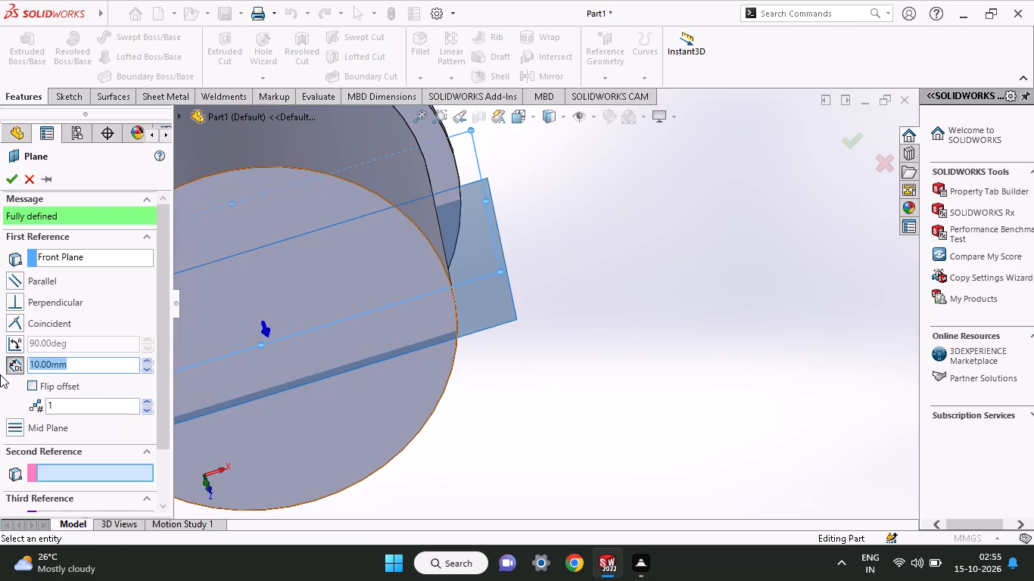
pyautogui.write('28.5')
pyautogui.press('Return')
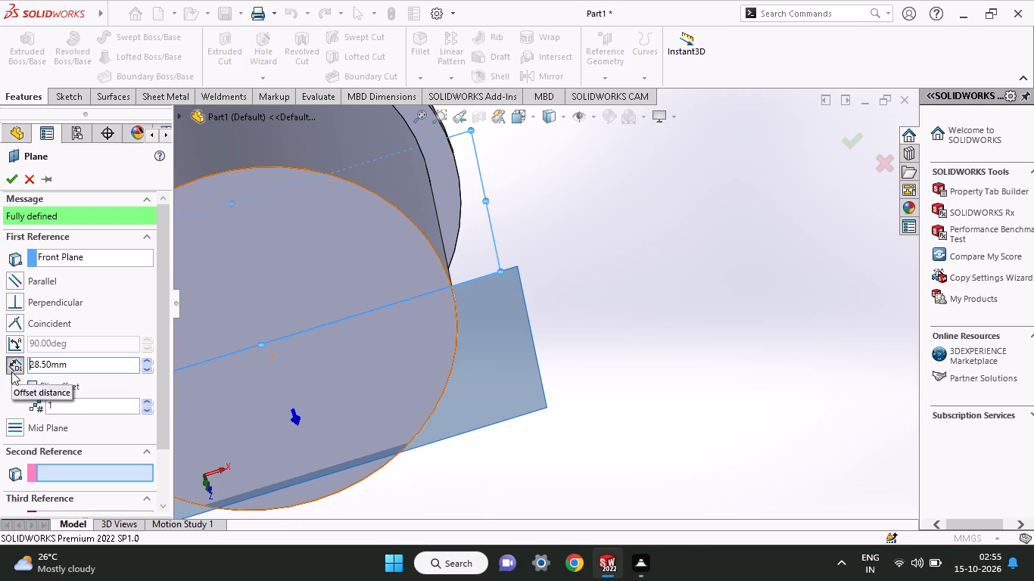
pyautogui.click(3, 182)
# Open a sketch on the new offset plane and draw a centred vertical line from the boss's base at the disc to its closed end.
pyautogui.moveTo(313, 374); pyautogui.dragTo(428, 368, button='middle')
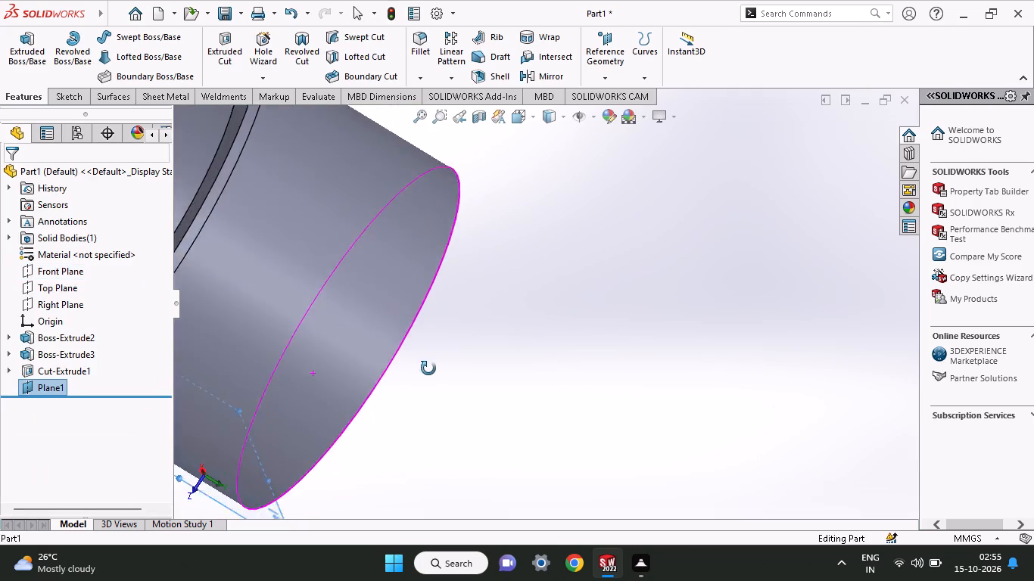
pyautogui.moveTo(428, 368); pyautogui.dragTo(703, 264, button='middle')
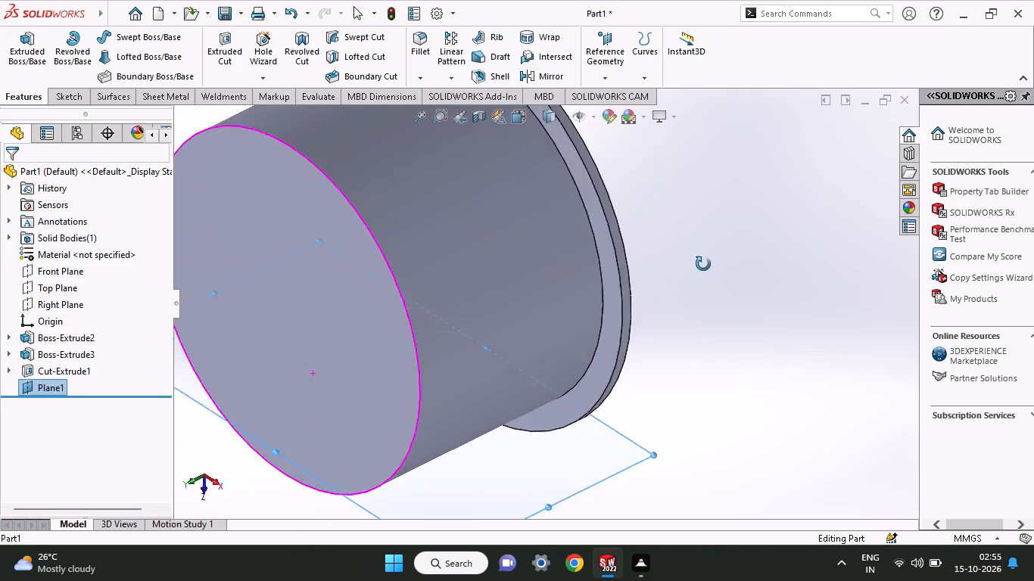
pyautogui.moveTo(703, 264); pyautogui.dragTo(659, 249, button='middle')
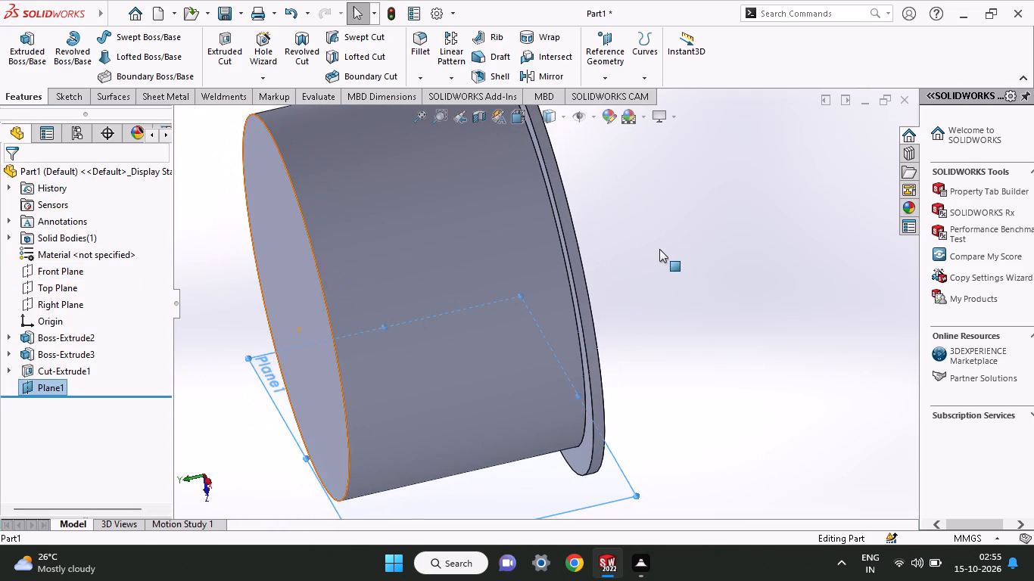
pyautogui.click(531, 486)
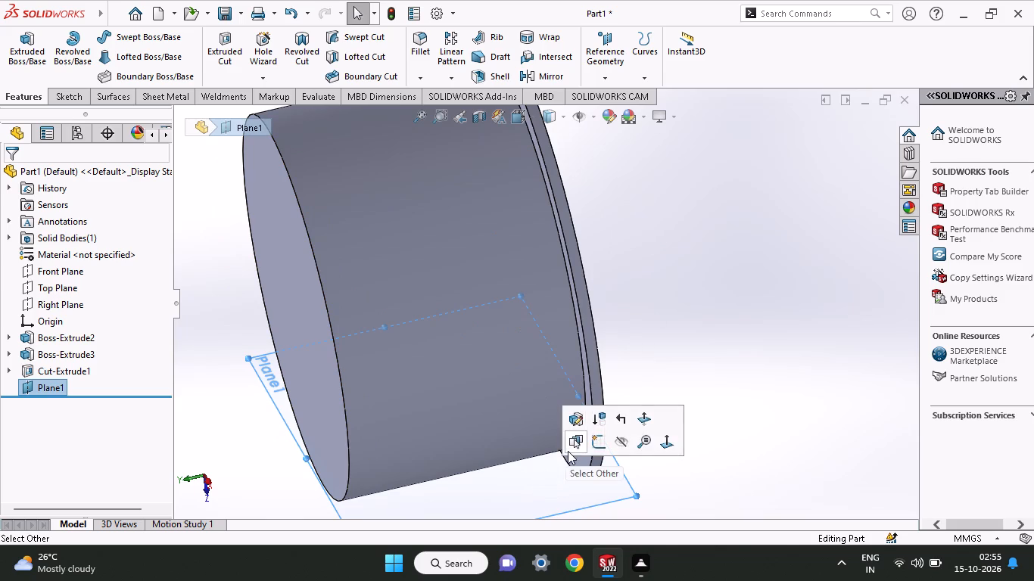
pyautogui.click(596, 449)
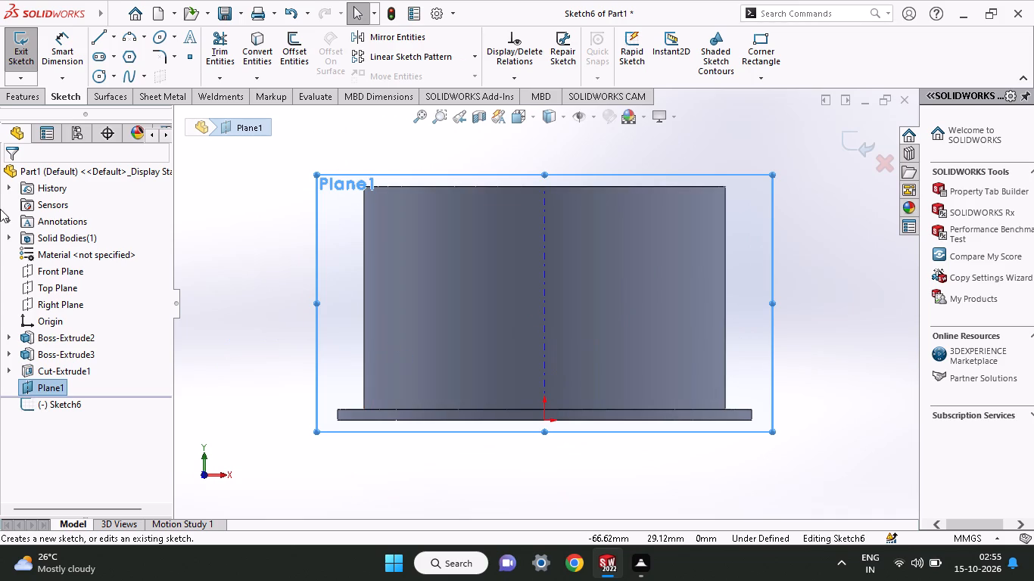
pyautogui.click(94, 33)
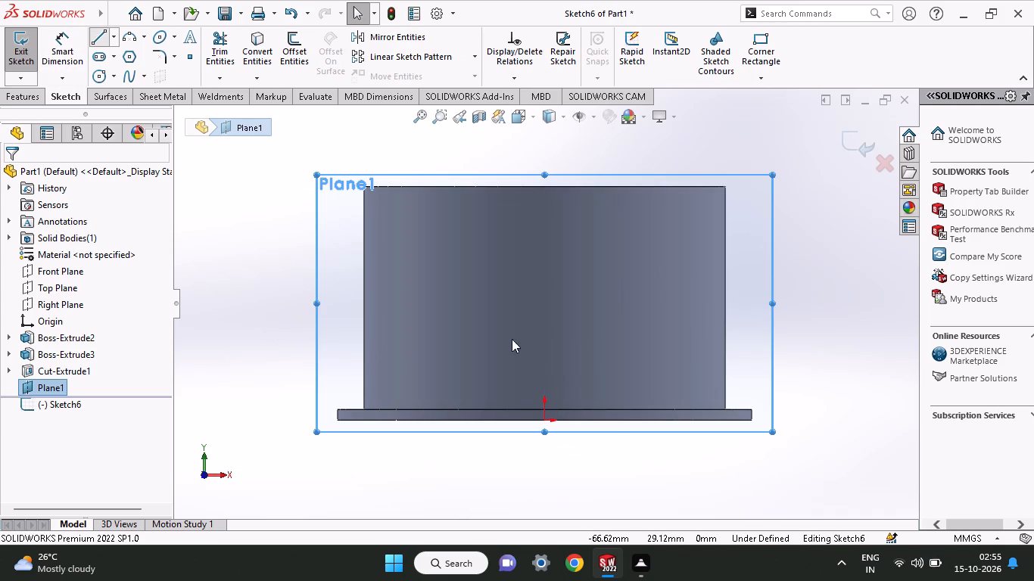
pyautogui.click(548, 408)
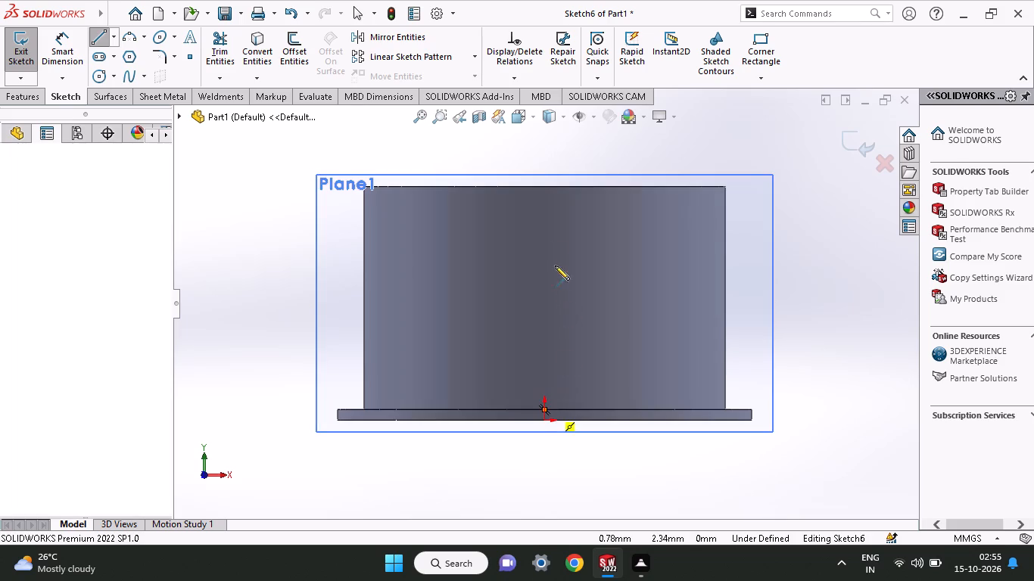
pyautogui.click(544, 183)
pyautogui.rightClick(565, 237)
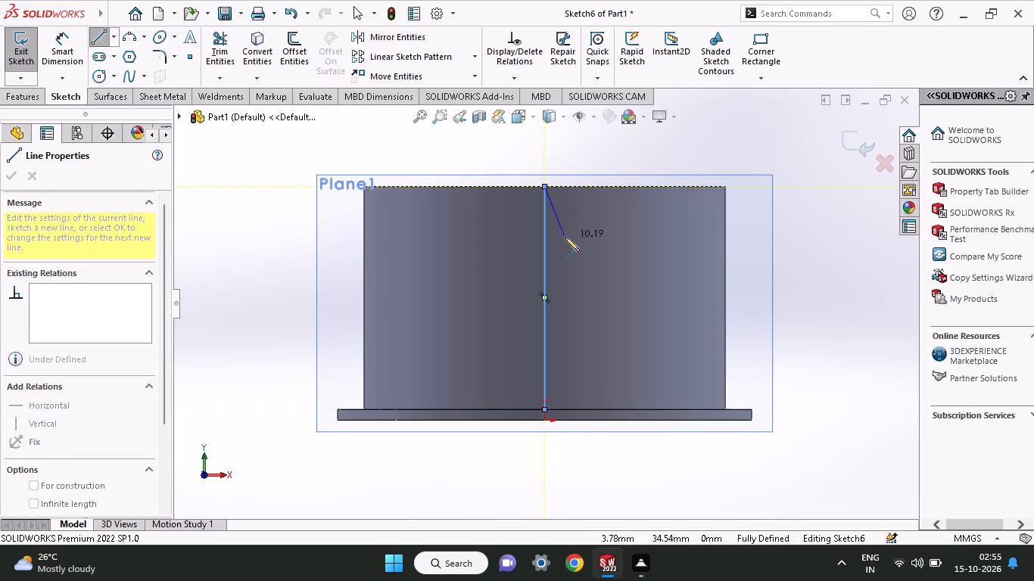
pyautogui.click(599, 250)
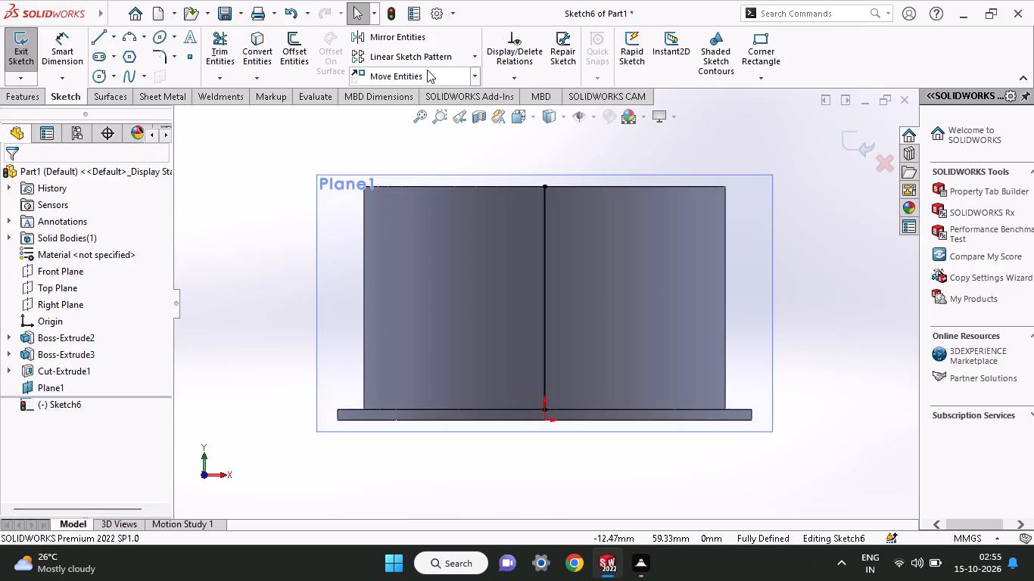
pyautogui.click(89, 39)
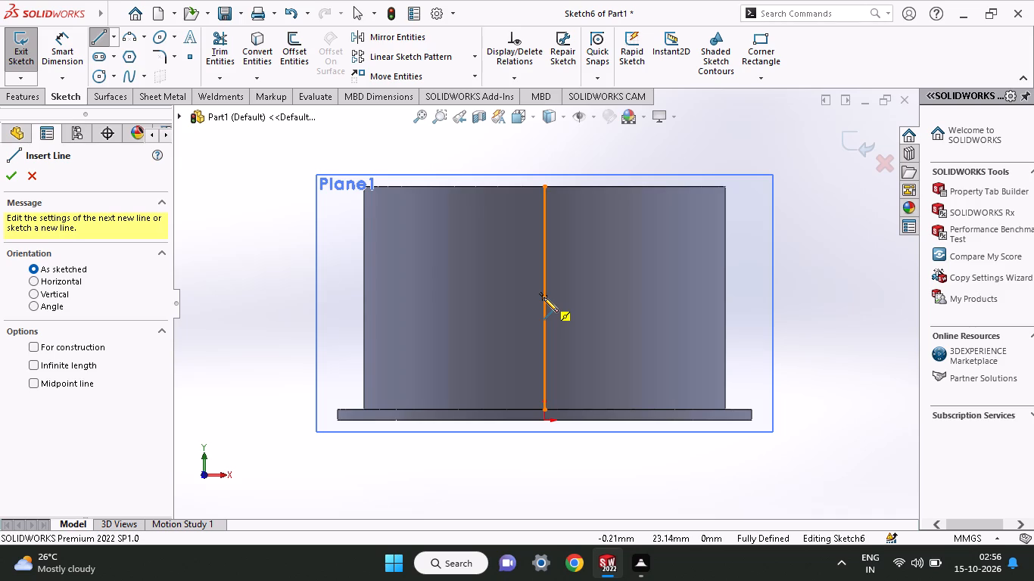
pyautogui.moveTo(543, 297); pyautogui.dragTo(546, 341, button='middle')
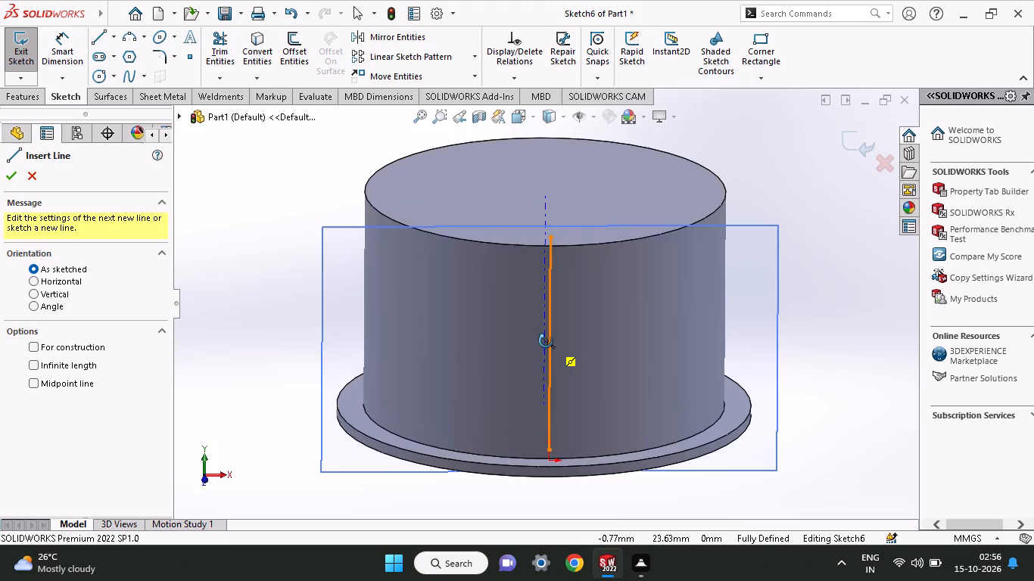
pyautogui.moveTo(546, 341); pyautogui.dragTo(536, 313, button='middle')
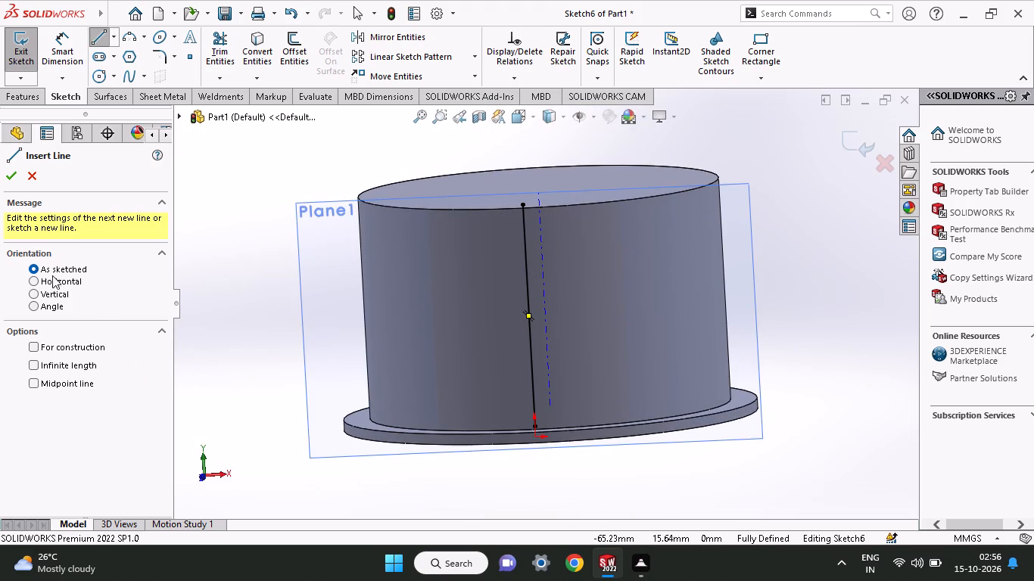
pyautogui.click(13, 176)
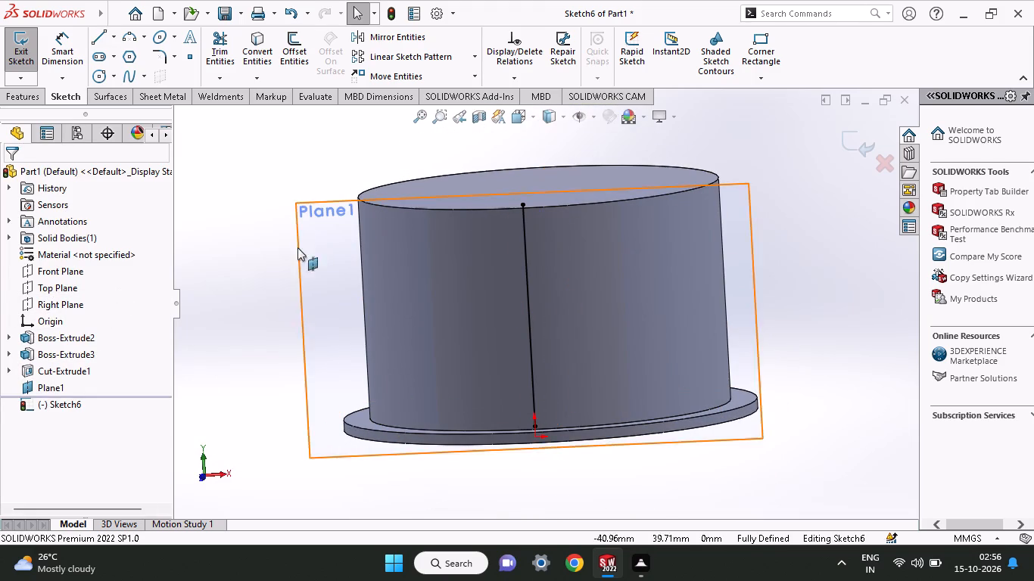
# Examine where the sketched line and offset plane sit relative to the bore and boss wall from several directions.
pyautogui.moveTo(288, 345); pyautogui.dragTo(297, 284, button='middle')
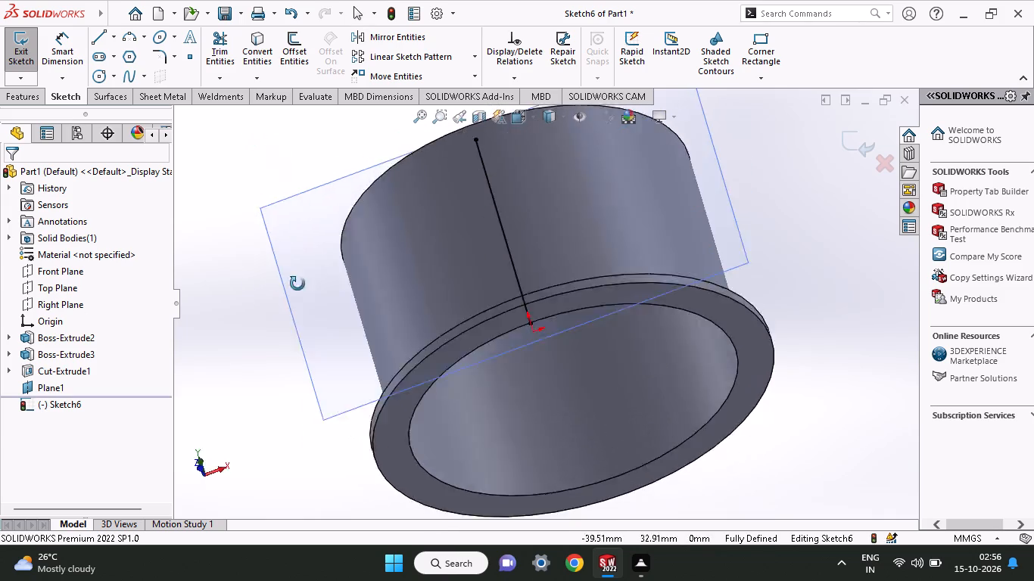
pyautogui.moveTo(297, 284); pyautogui.dragTo(120, 350, button='middle')
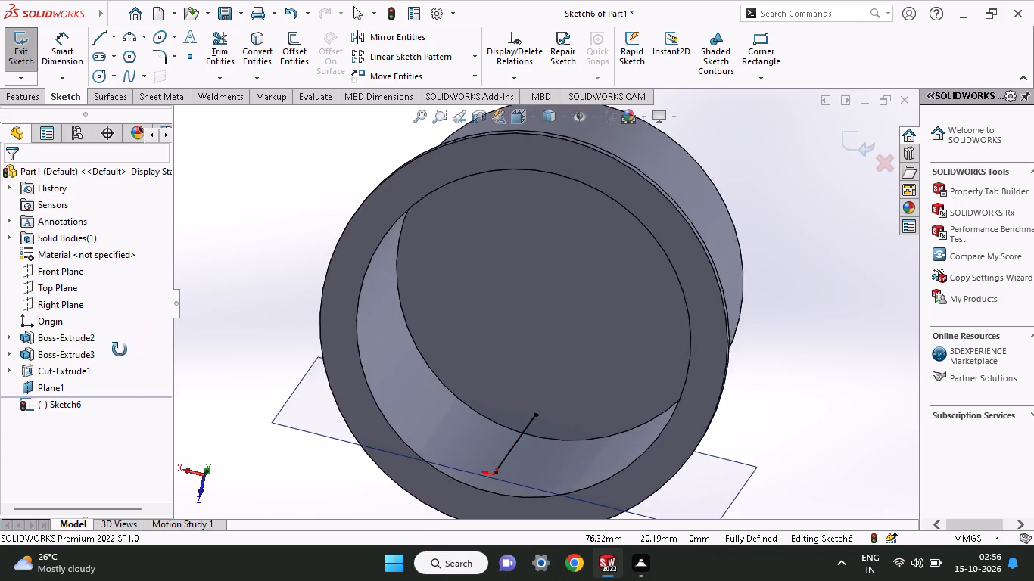
pyautogui.moveTo(120, 350); pyautogui.dragTo(112, 364, button='middle')
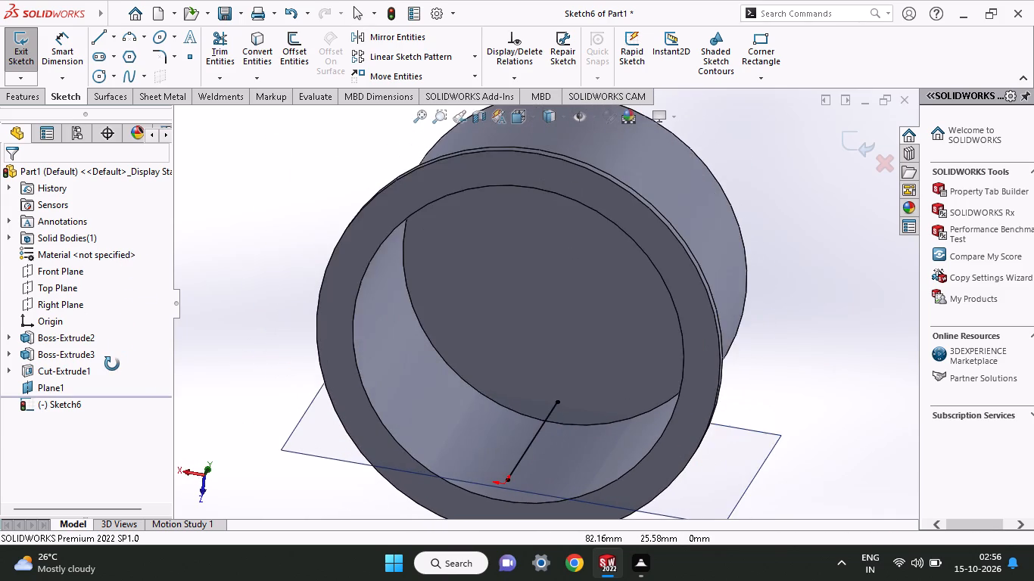
pyautogui.moveTo(112, 364); pyautogui.dragTo(128, 356, button='middle')
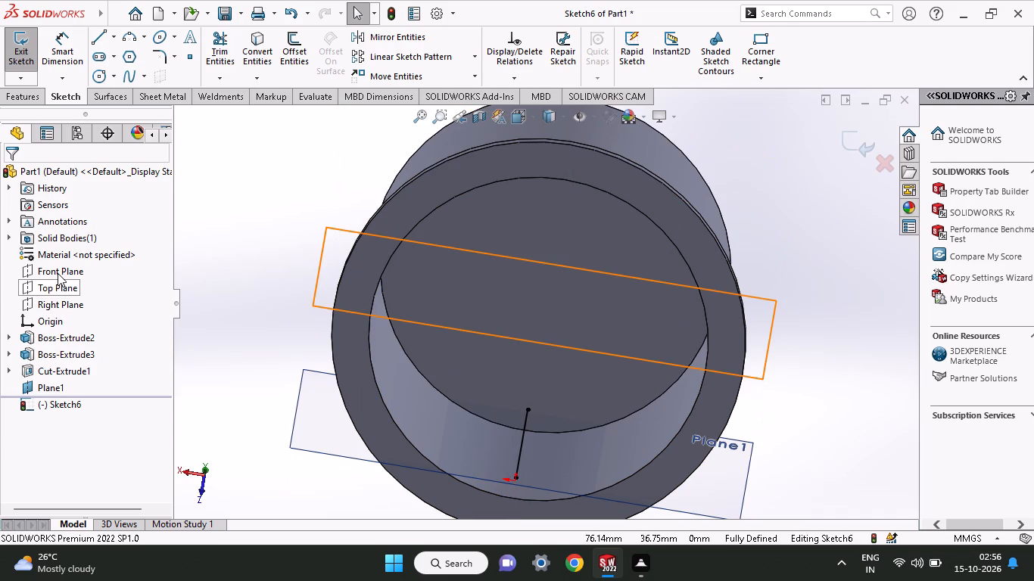
pyautogui.moveTo(387, 411); pyautogui.dragTo(508, 213, button='middle')
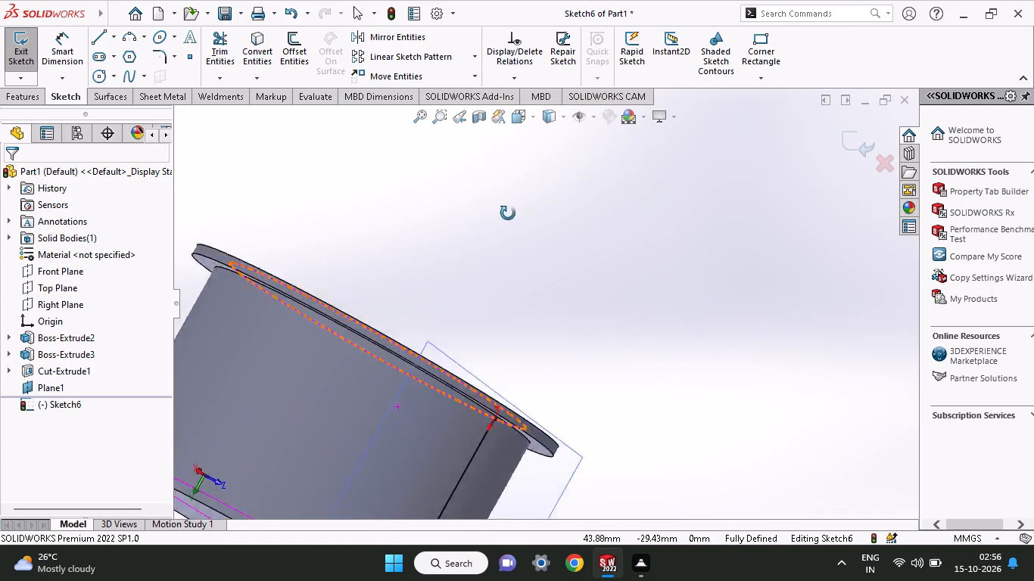
pyautogui.moveTo(508, 213); pyautogui.dragTo(481, 580, button='middle')
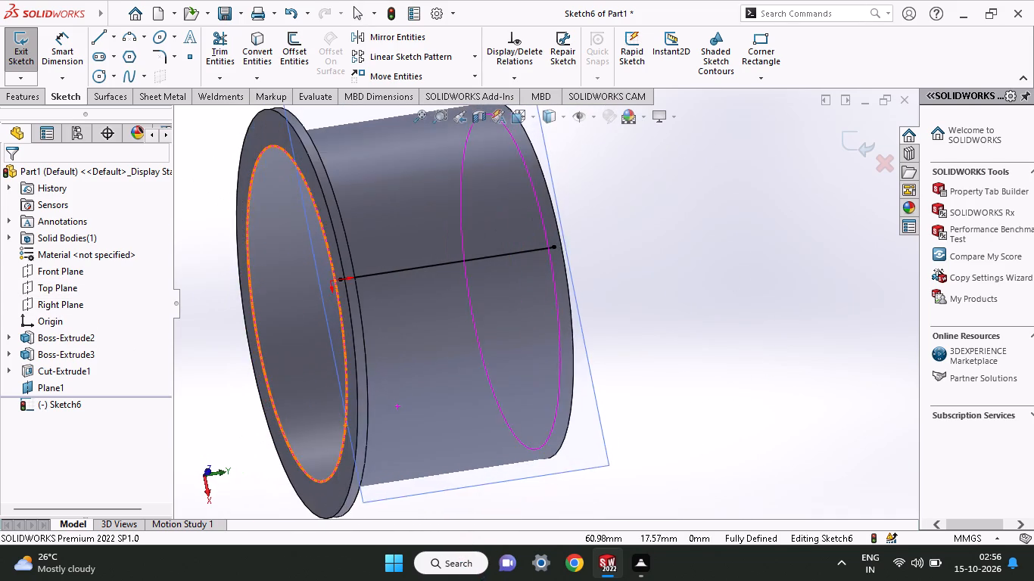
pyautogui.moveTo(577, 381); pyautogui.dragTo(577, 424, button='middle')
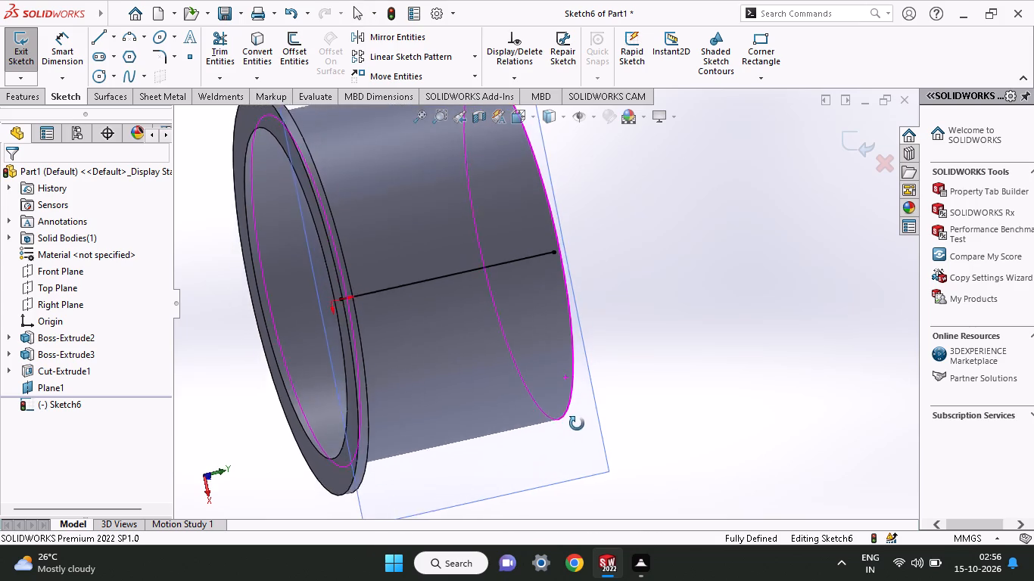
pyautogui.moveTo(577, 424); pyautogui.dragTo(550, 465, button='middle')
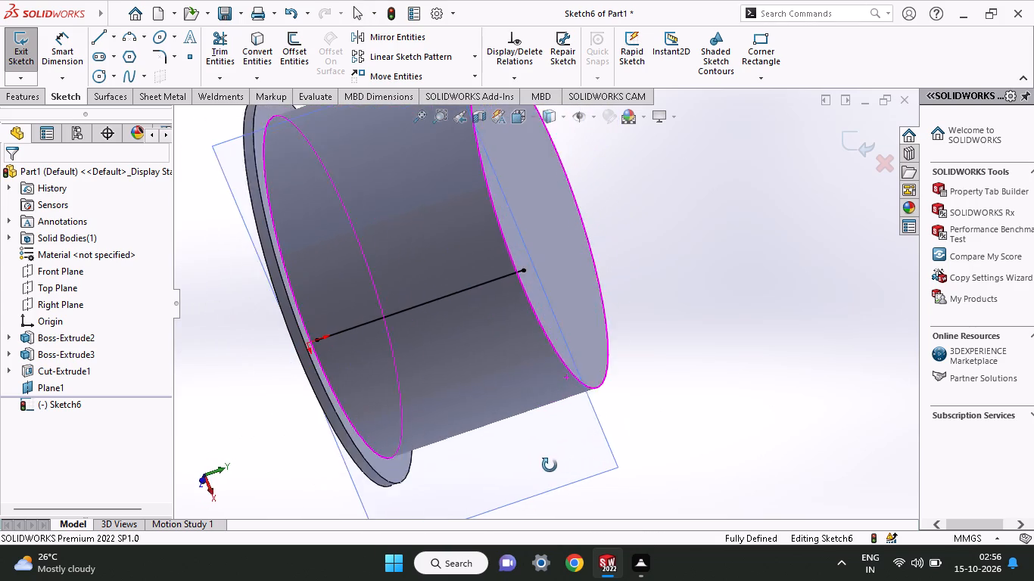
pyautogui.moveTo(550, 465); pyautogui.dragTo(438, 511, button='middle')
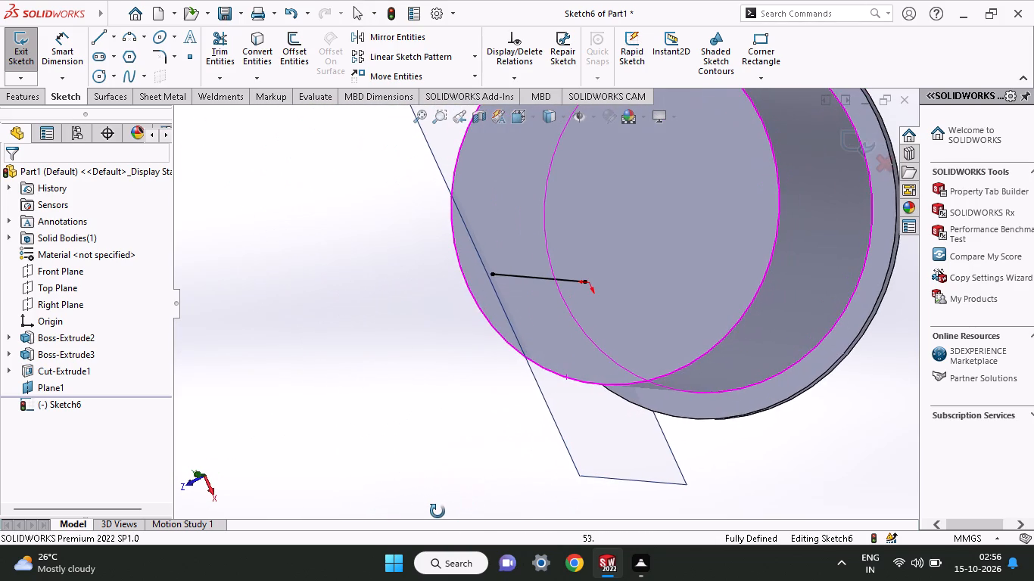
# Draw a horizontal line about 40 mm long from the vertical line's midpoint out past the boss wall in the positive X direction.
pyautogui.moveTo(438, 511); pyautogui.dragTo(537, 440, button='middle')
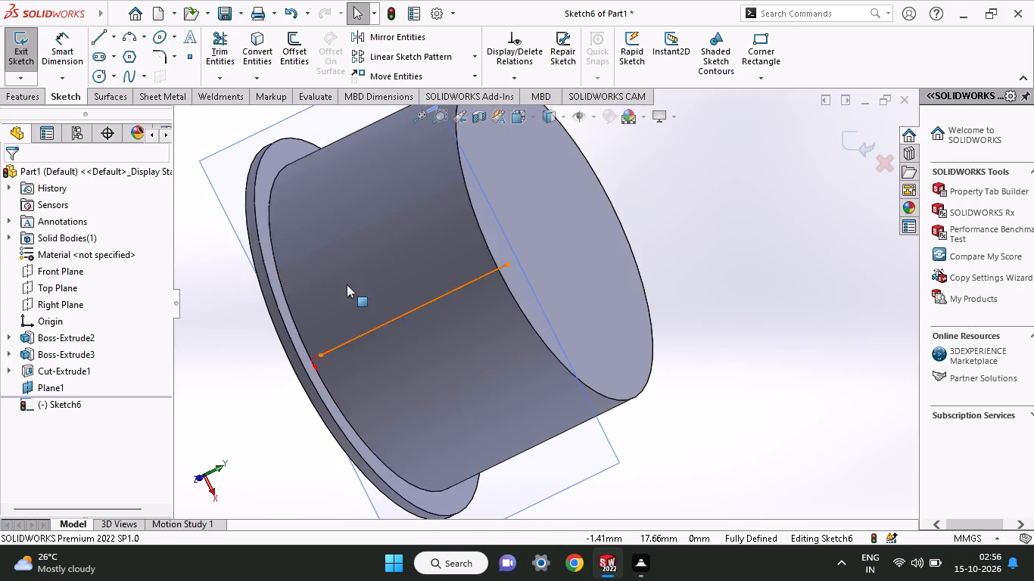
pyautogui.click(94, 46)
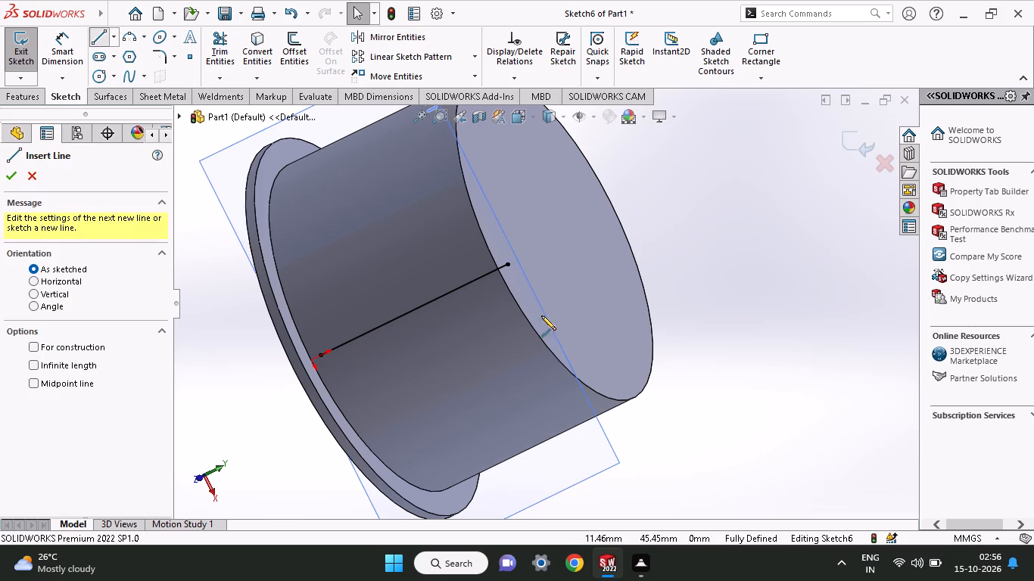
pyautogui.click(413, 312)
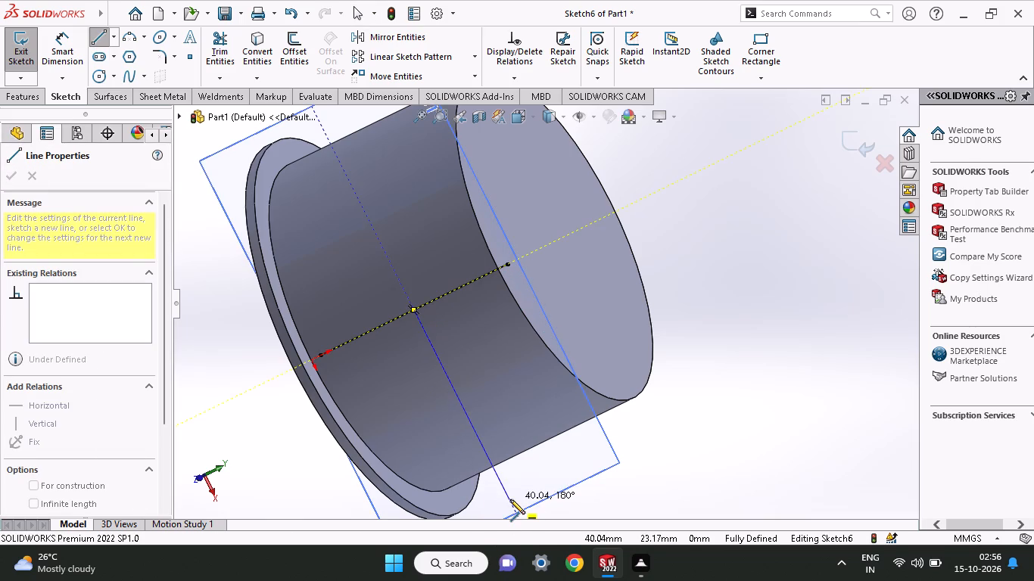
pyautogui.click(508, 499)
pyautogui.rightClick(687, 424)
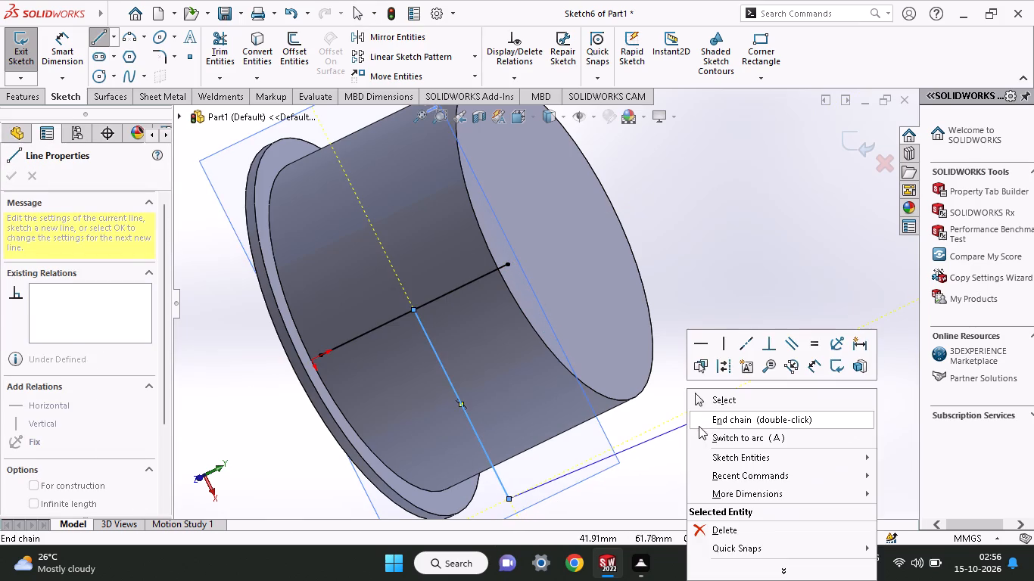
pyautogui.click(705, 399)
# Dimension the new horizontal line's length at 36 mm.
pyautogui.moveTo(593, 393); pyautogui.dragTo(540, 458, button='middle')
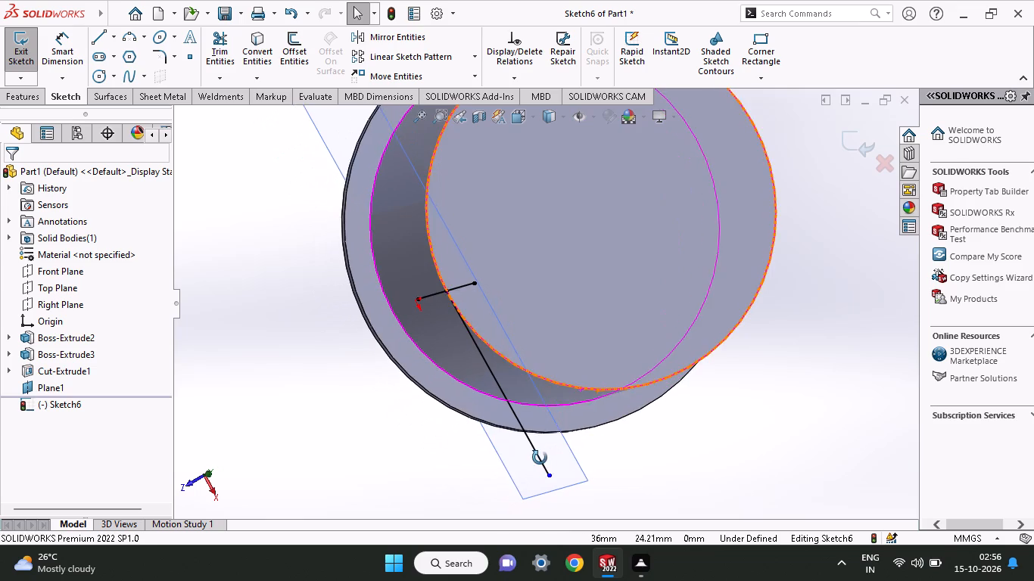
pyautogui.moveTo(540, 458); pyautogui.dragTo(593, 540, button='middle')
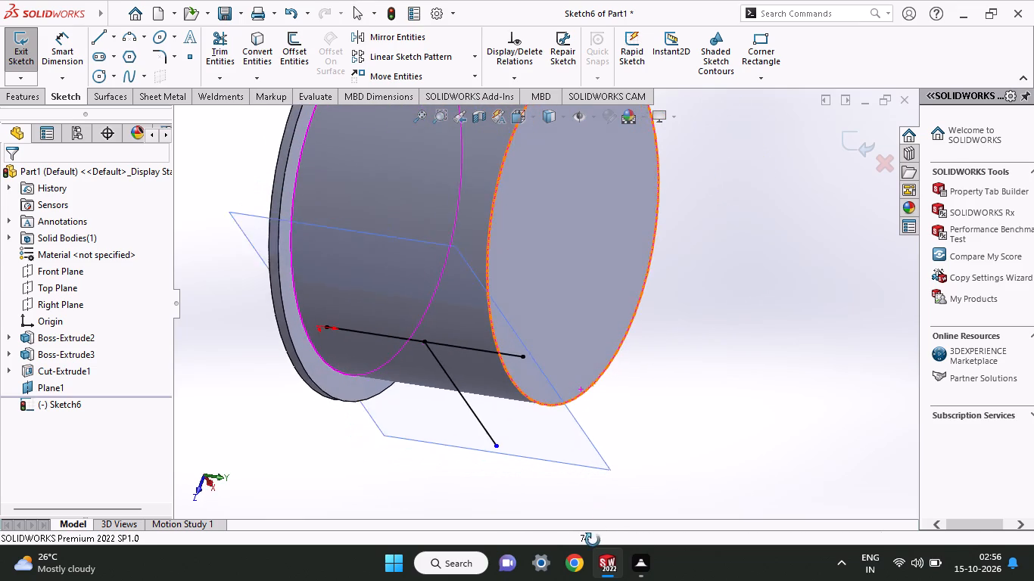
pyautogui.moveTo(593, 540); pyautogui.dragTo(580, 447, button='middle')
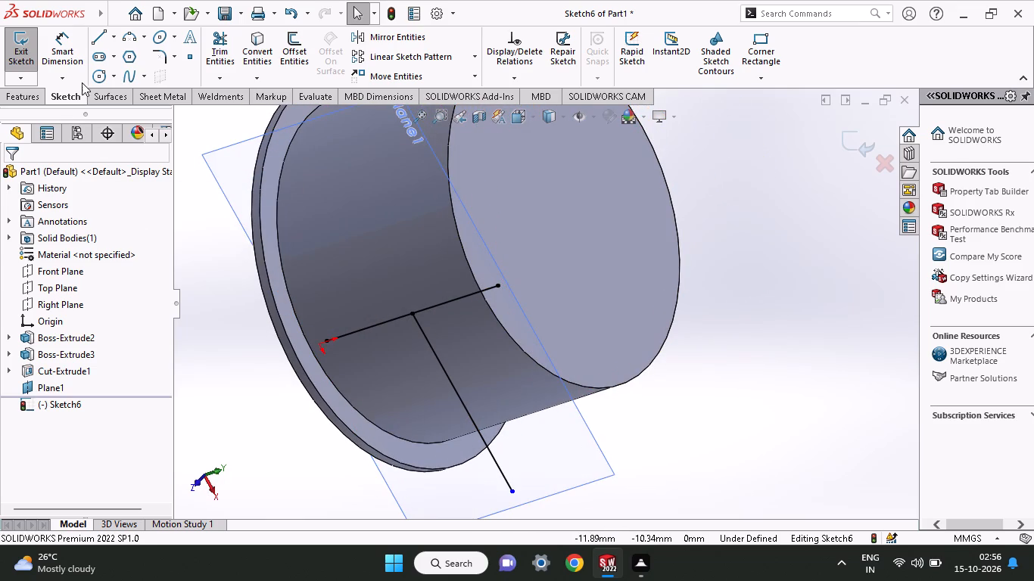
pyautogui.click(65, 55)
pyautogui.click(486, 446)
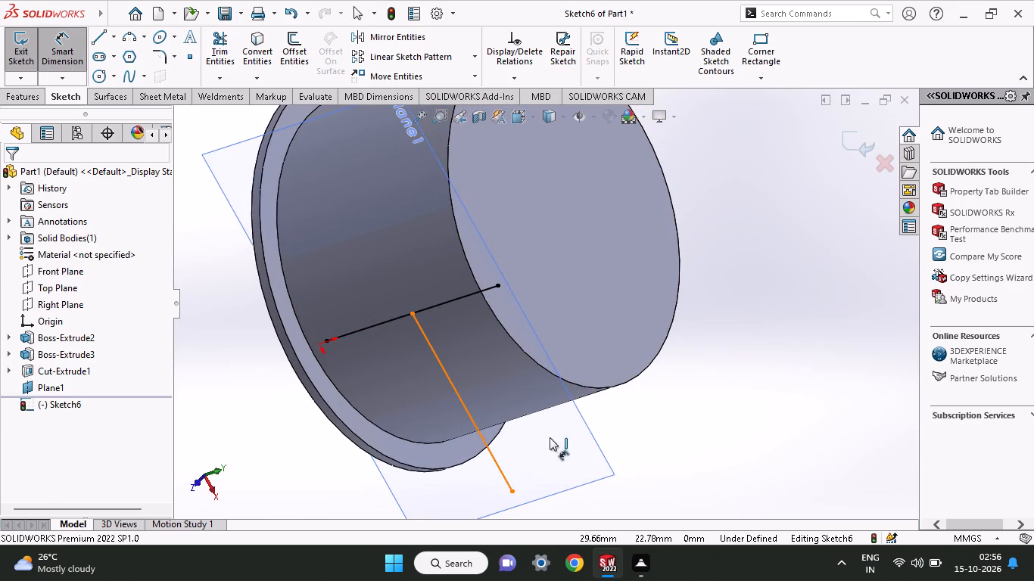
pyautogui.click(761, 388)
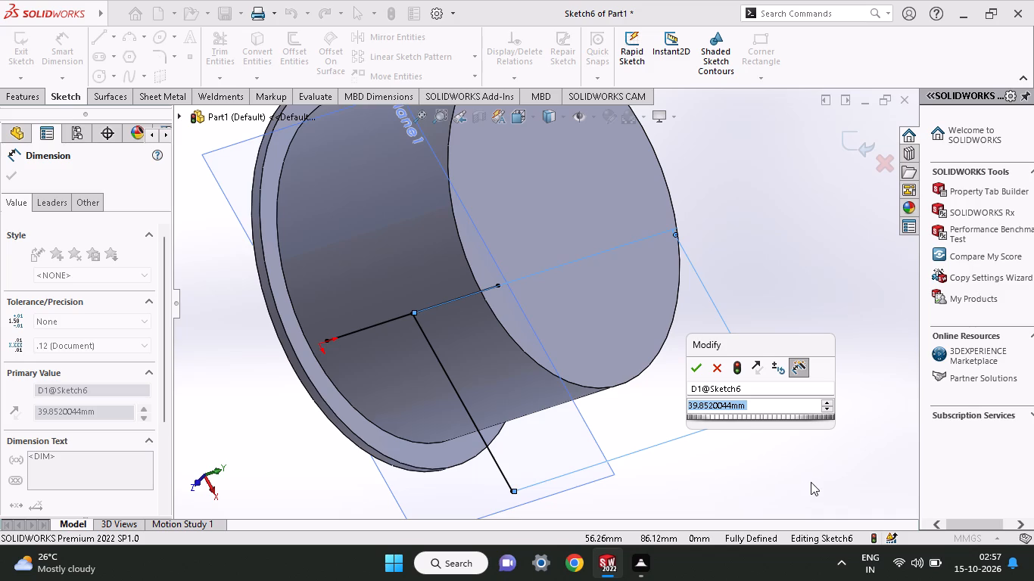
pyautogui.write('36')
pyautogui.press('Return')
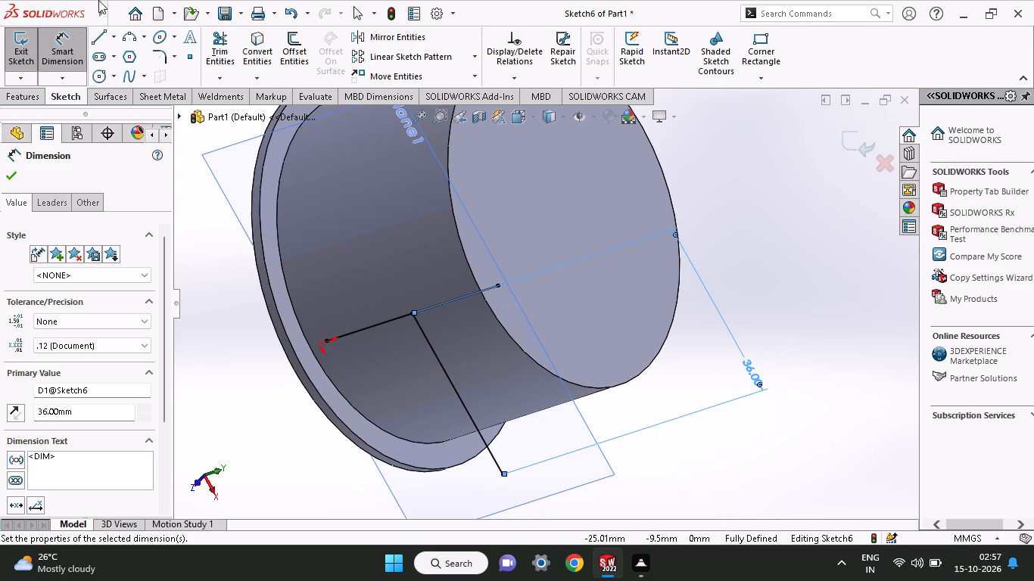
# Draw a second horizontal line about 32 mm long from the same midpoint in the negative X direction.
pyautogui.click(92, 36)
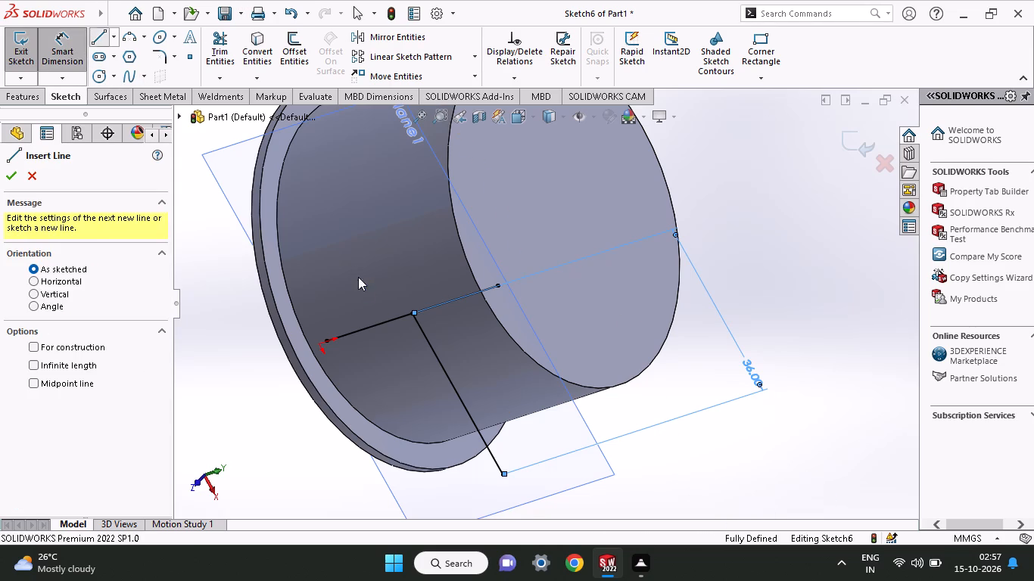
pyautogui.click(413, 315)
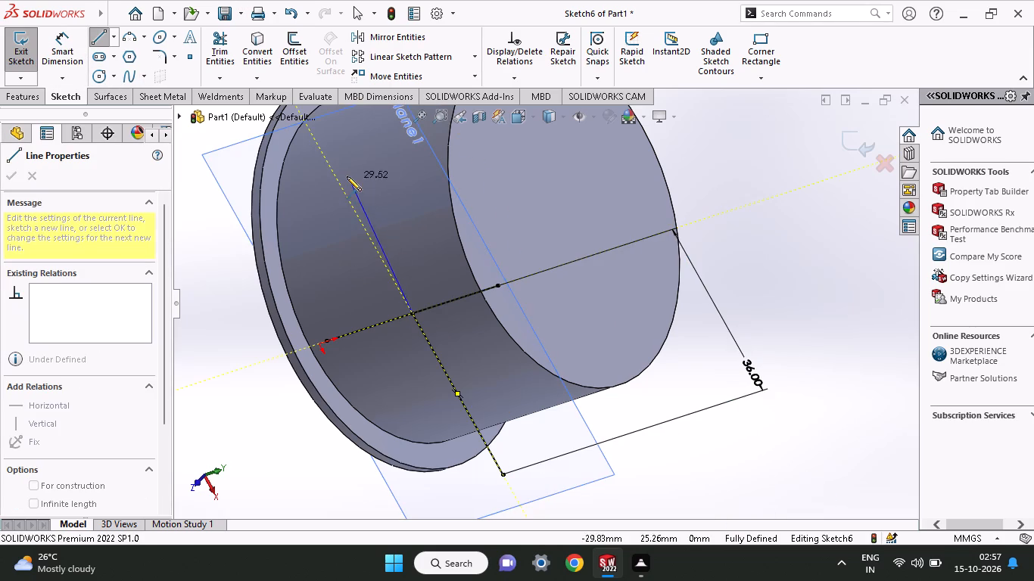
pyautogui.click(332, 172)
pyautogui.rightClick(385, 200)
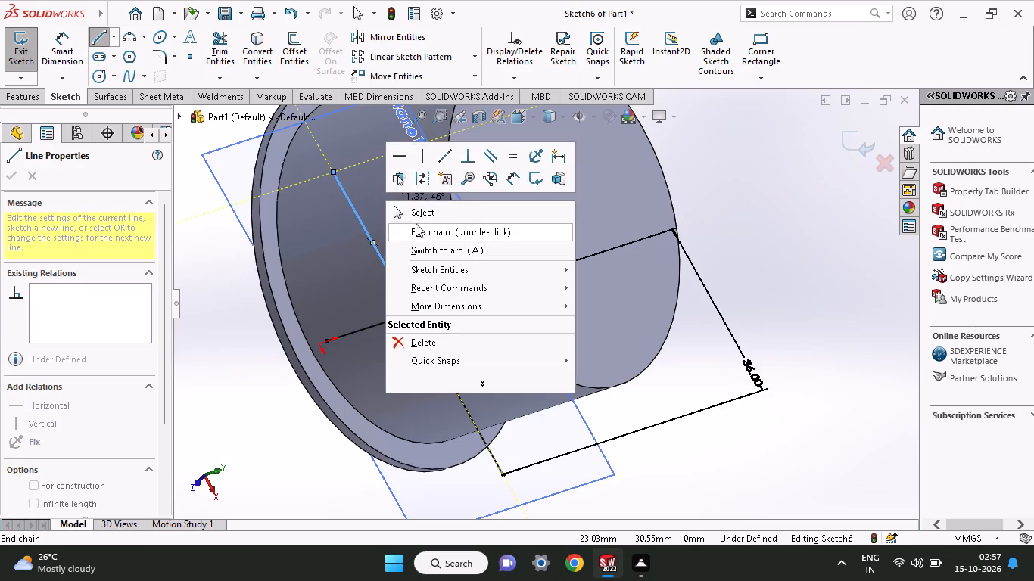
pyautogui.click(415, 213)
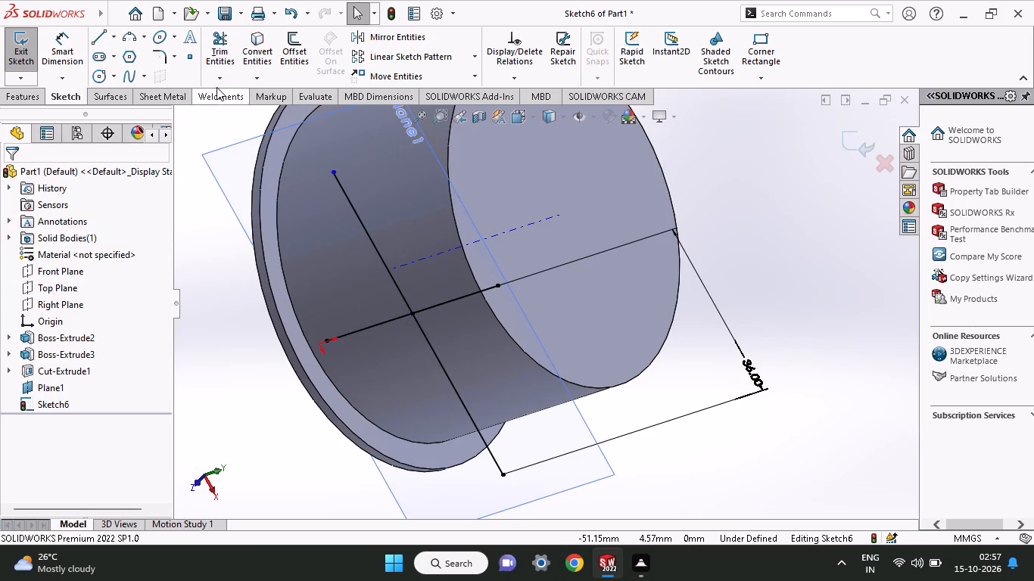
# Dimension the negative-X horizontal line between its endpoints at 36 mm.
pyautogui.click(73, 46)
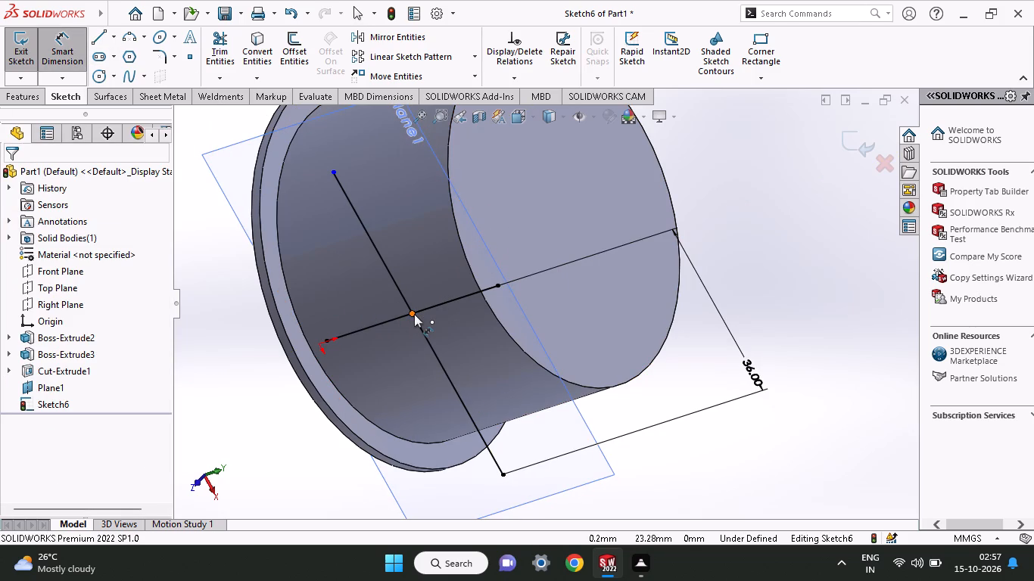
pyautogui.click(414, 314)
pyautogui.click(330, 171)
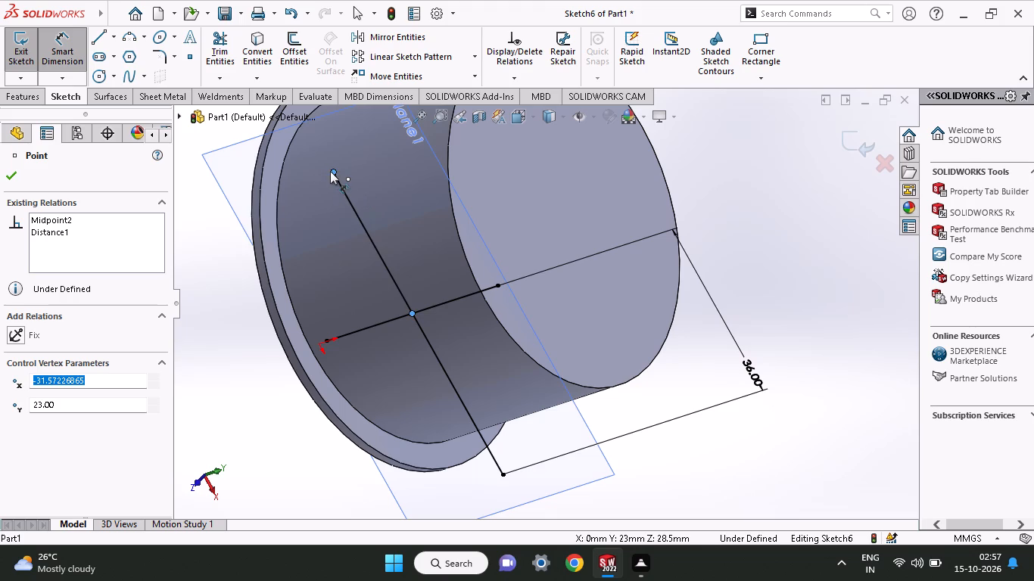
pyautogui.click(597, 184)
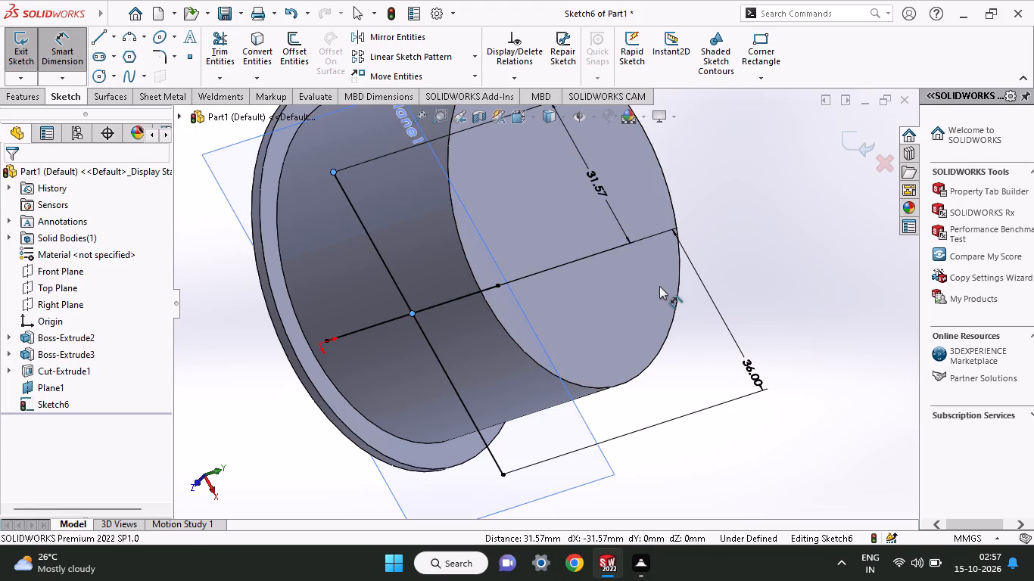
pyautogui.write('36')
pyautogui.press('Return')
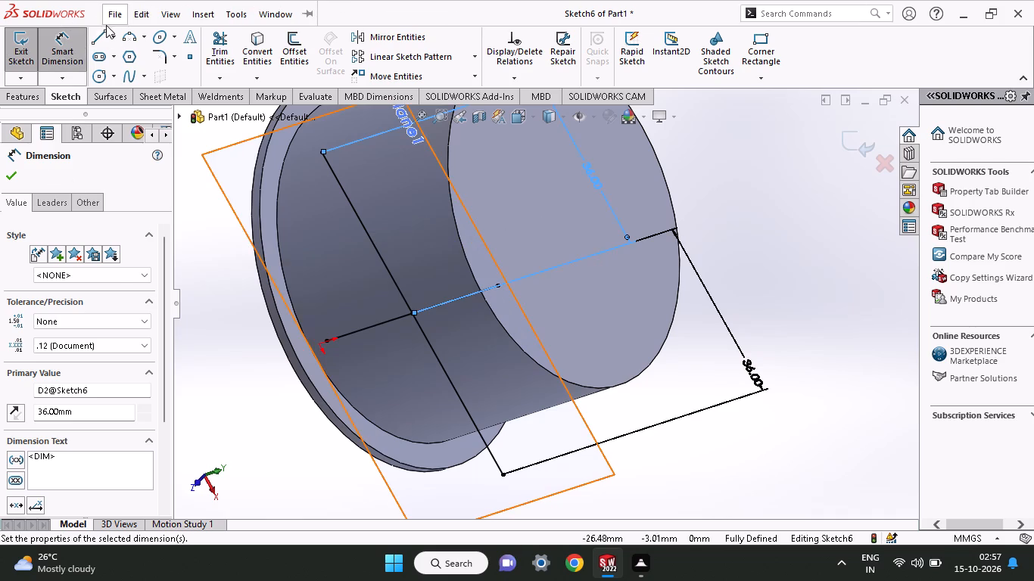
# Draw vertical lines through the negative-X endpoint, reaching about 15 mm toward the closed end and about 13 mm toward the flange.
pyautogui.click(95, 41)
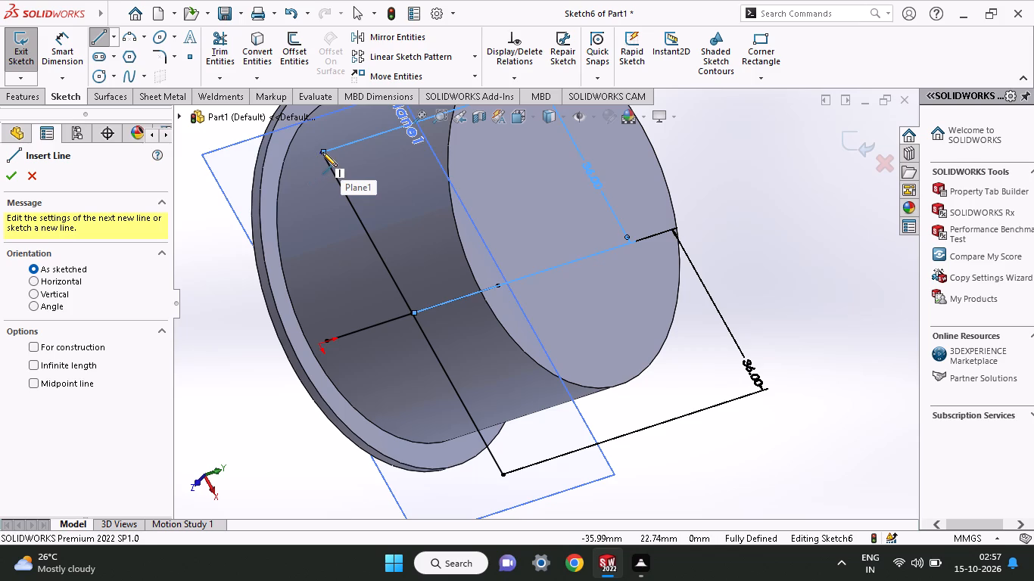
pyautogui.click(322, 152)
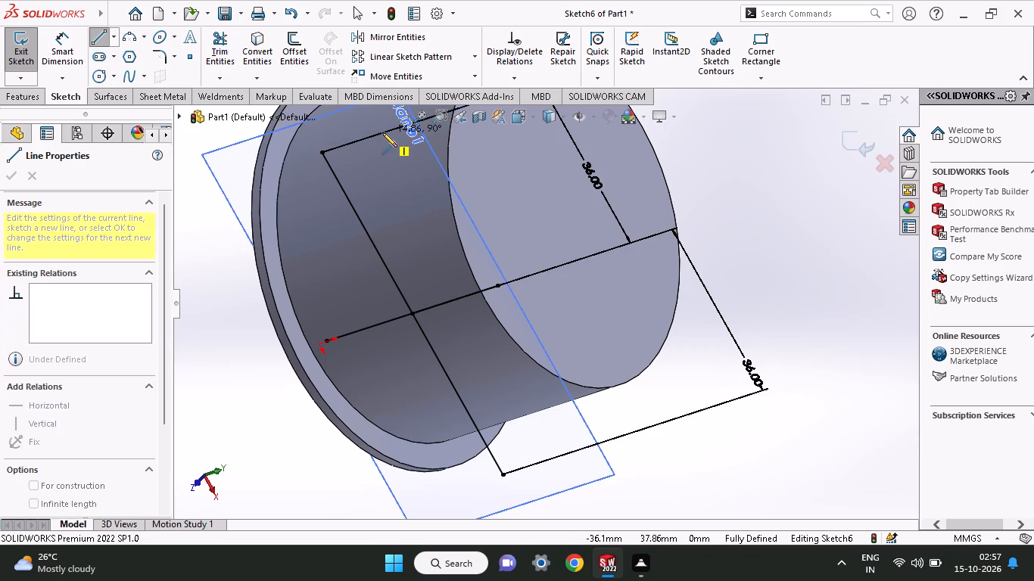
pyautogui.click(382, 132)
pyautogui.click(270, 170)
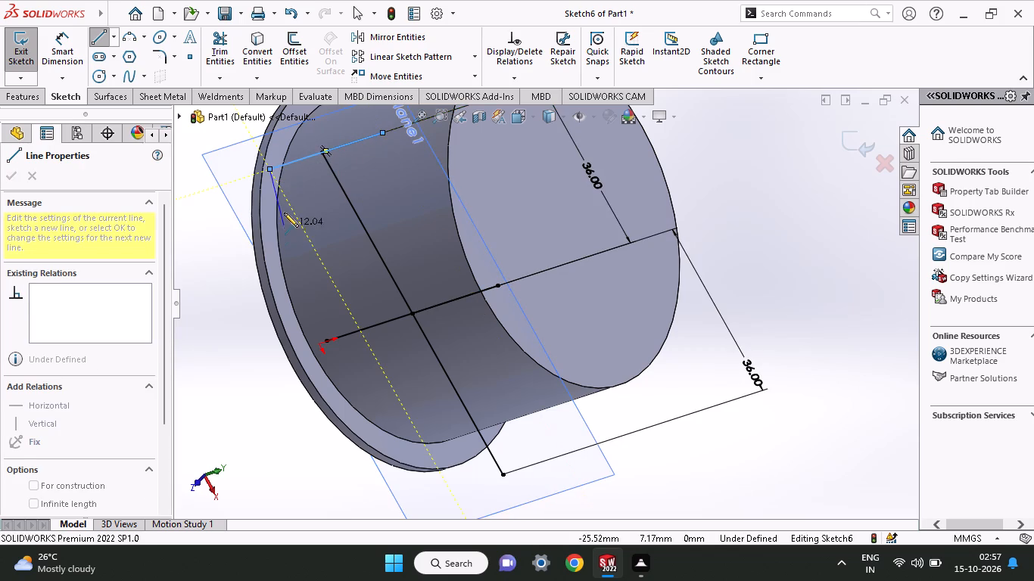
pyautogui.rightClick(284, 213)
pyautogui.click(306, 220)
# Dimension the negative-X vertical line at 19 mm from the horizontal line's endpoint to each of its two ends.
pyautogui.click(51, 42)
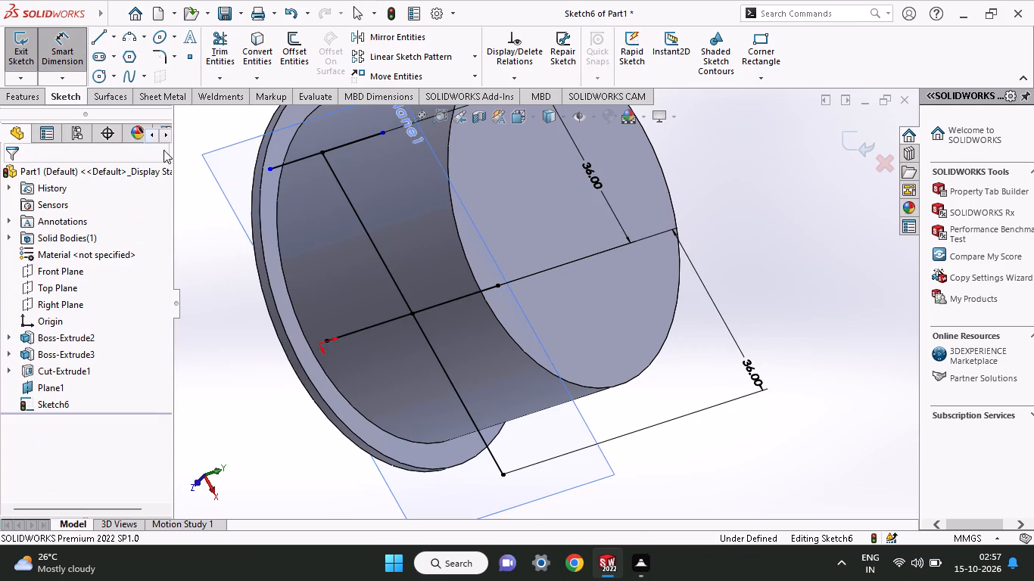
pyautogui.click(269, 172)
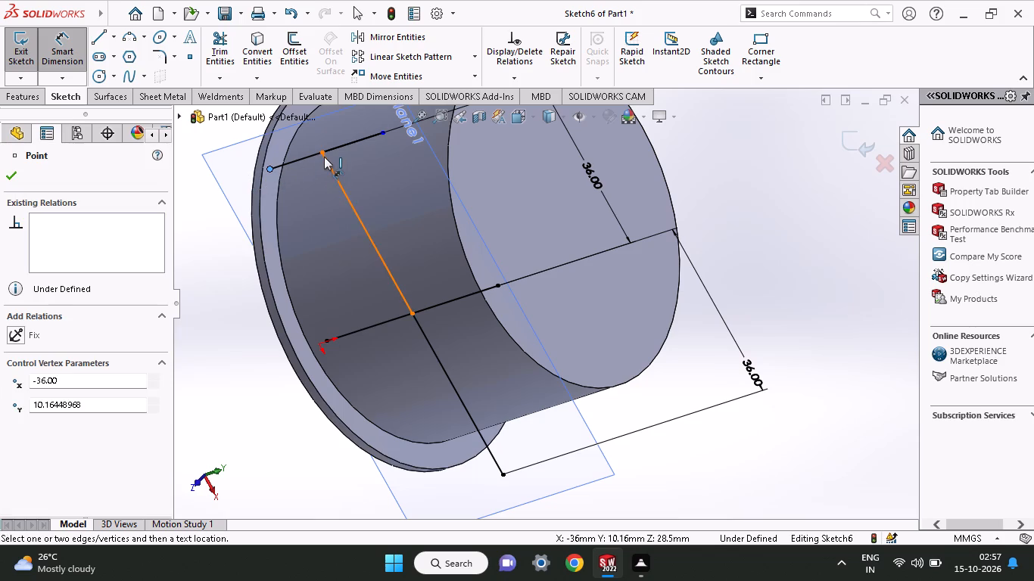
pyautogui.click(324, 155)
pyautogui.click(309, 191)
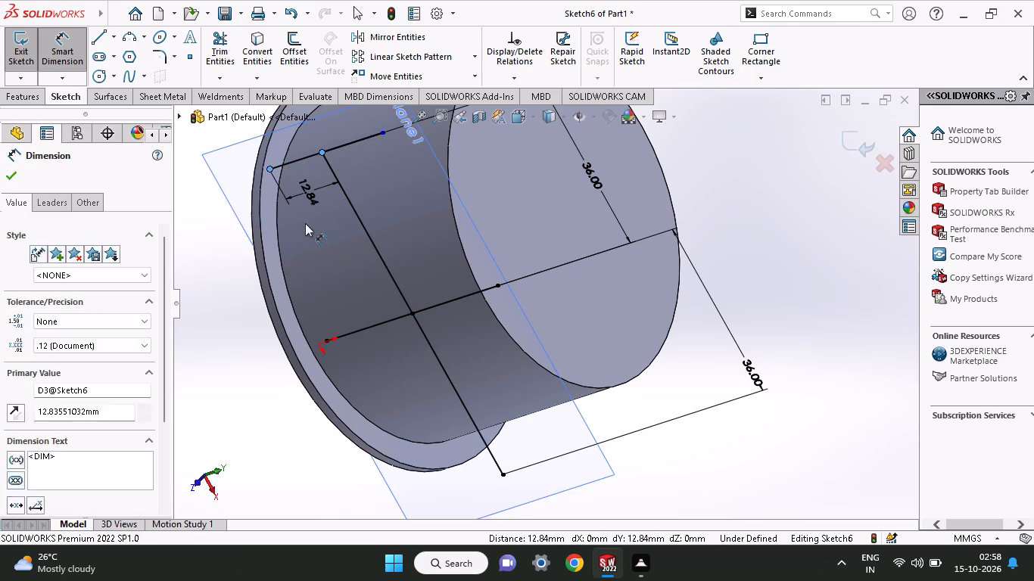
pyautogui.write('19')
pyautogui.press('Return')
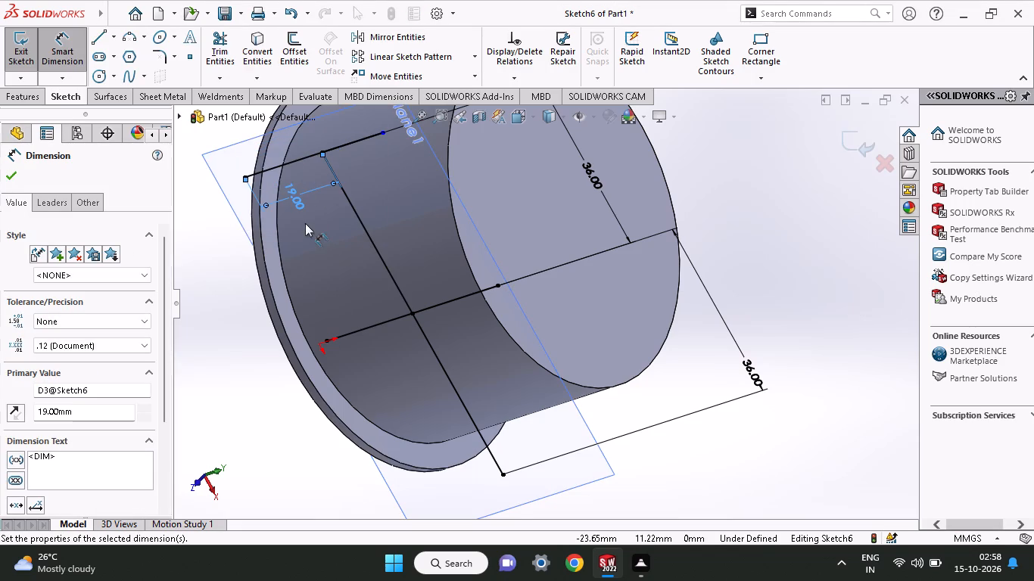
pyautogui.click(322, 151)
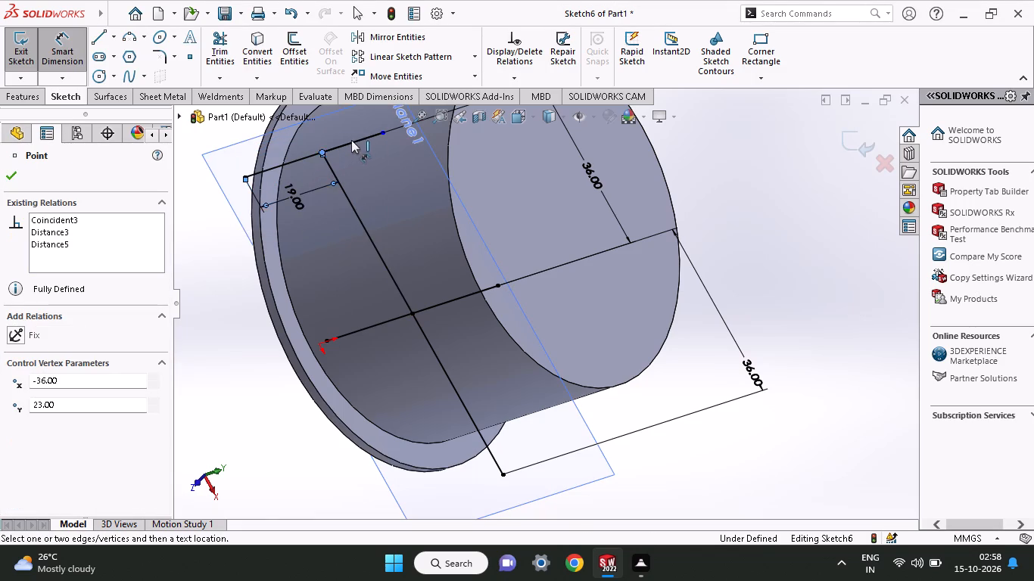
pyautogui.click(382, 130)
pyautogui.click(385, 166)
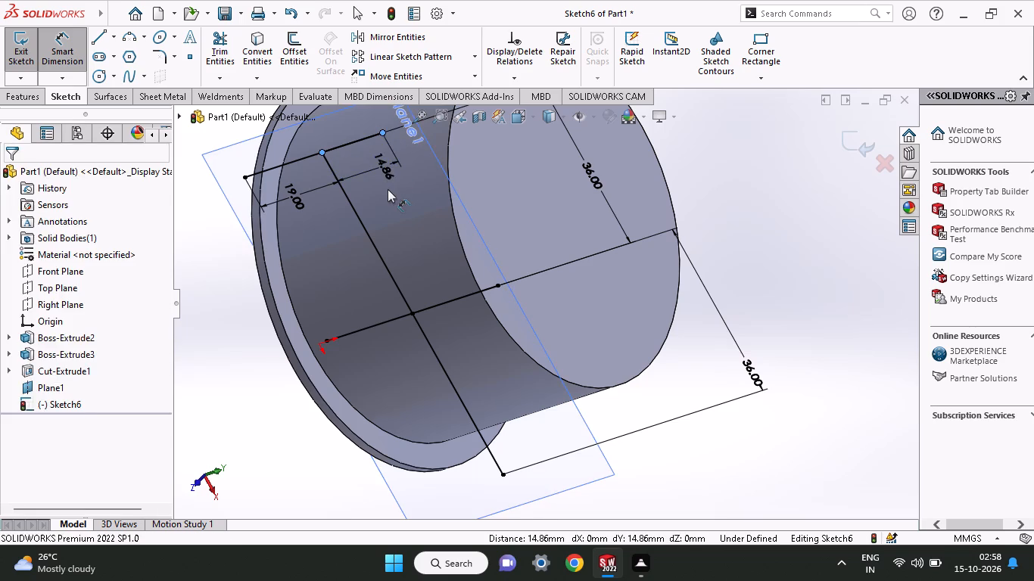
pyautogui.write('19')
pyautogui.press('Return')
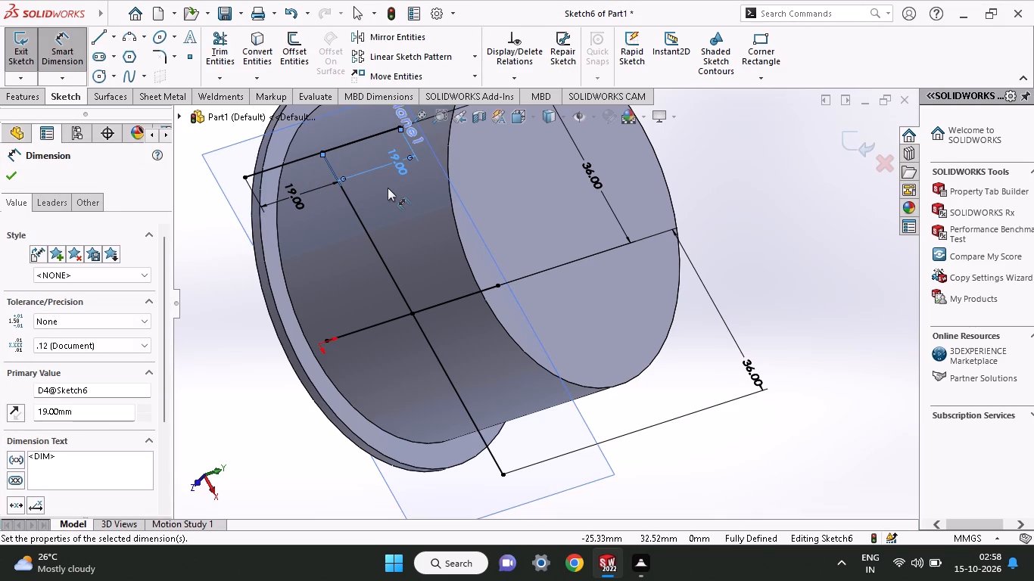
# Draw vertical lines through the positive-X endpoint, reaching about 14 mm toward the flange and about 9 mm toward the closed end.
pyautogui.click(104, 39)
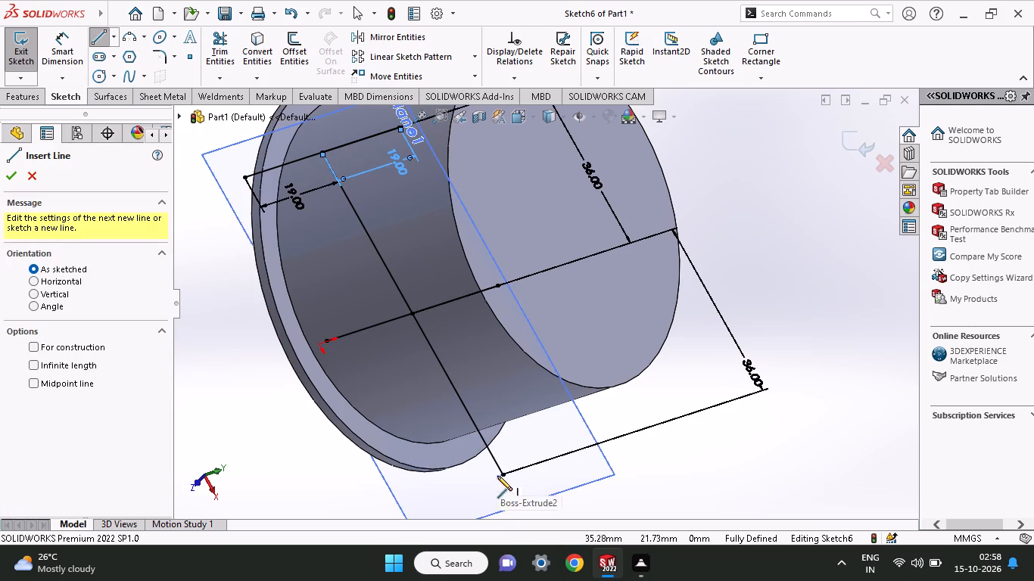
pyautogui.click(502, 474)
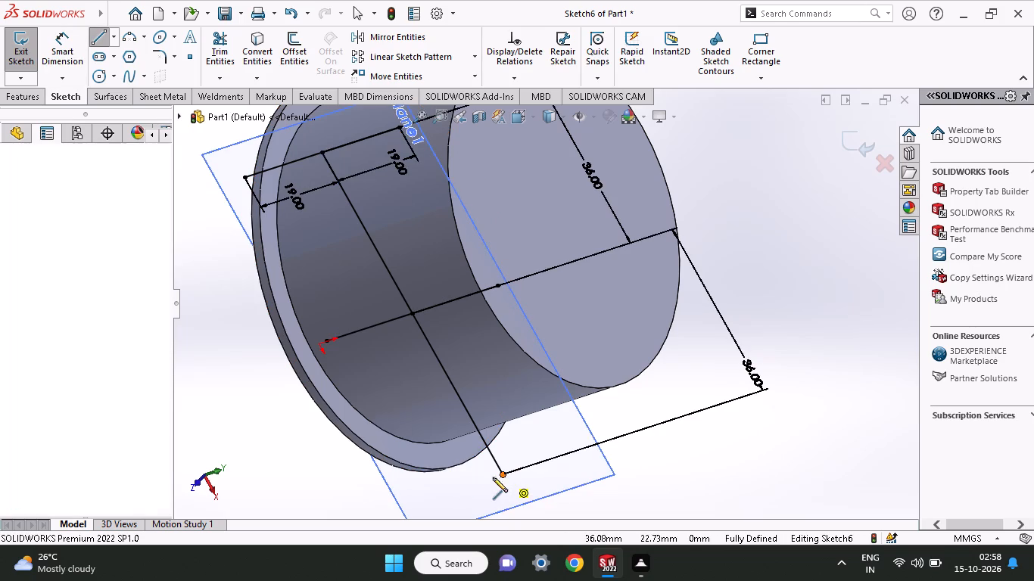
pyautogui.click(449, 495)
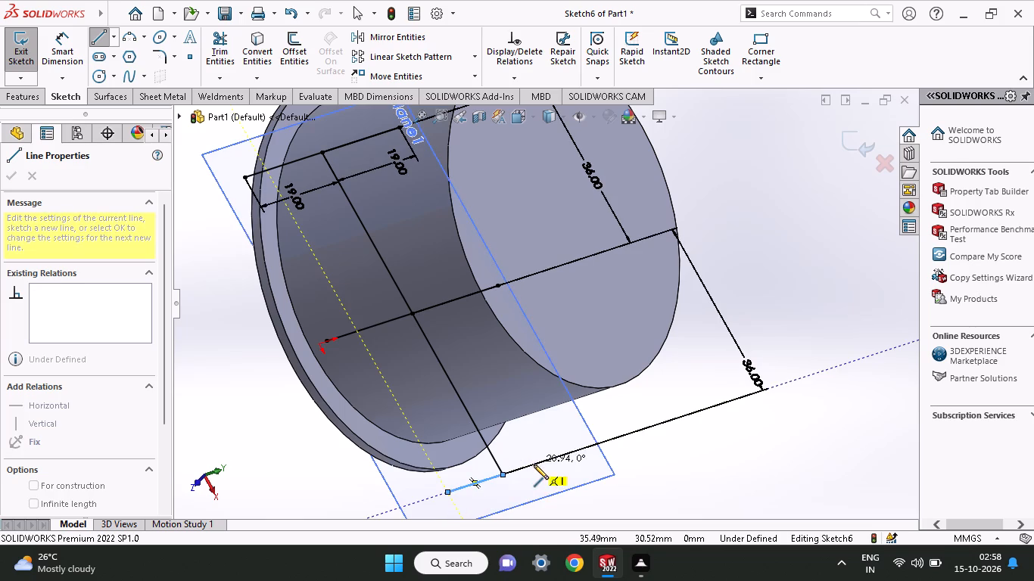
pyautogui.click(539, 464)
pyautogui.rightClick(535, 440)
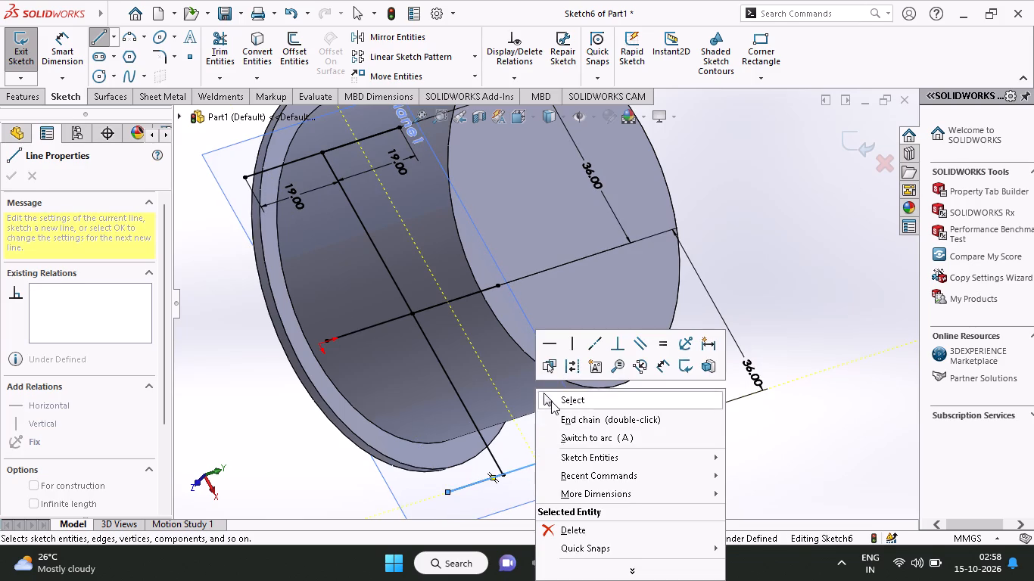
pyautogui.click(551, 401)
# Dimension the positive-X vertical line at 19 mm from the horizontal line's endpoint to each of its two ends.
pyautogui.click(78, 51)
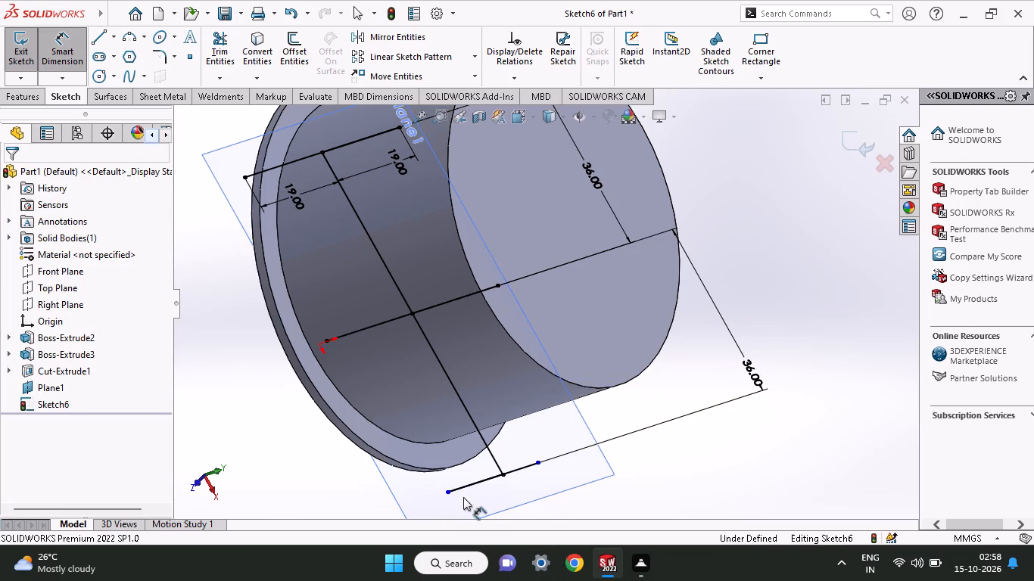
pyautogui.click(503, 472)
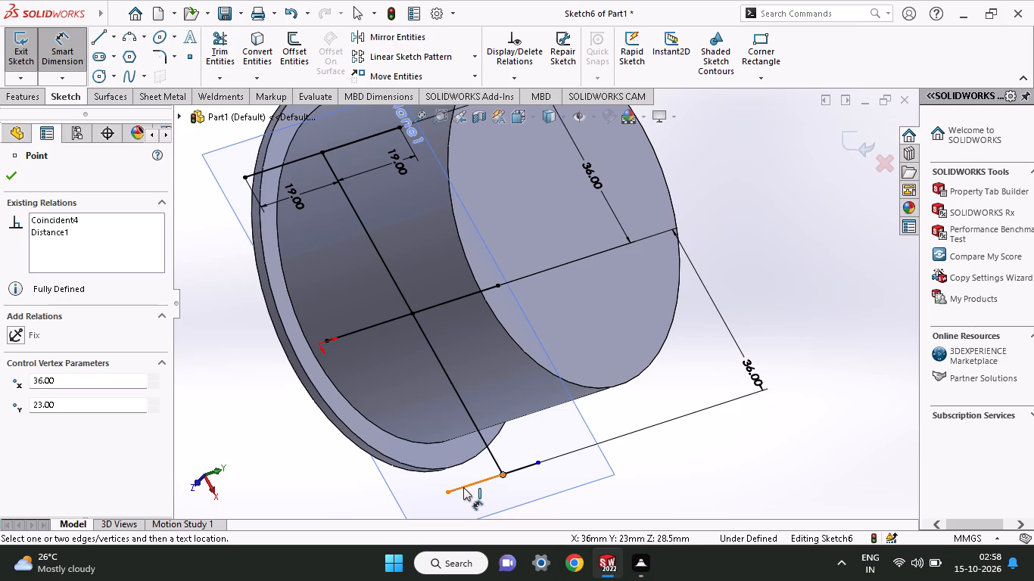
pyautogui.click(444, 492)
pyautogui.click(484, 504)
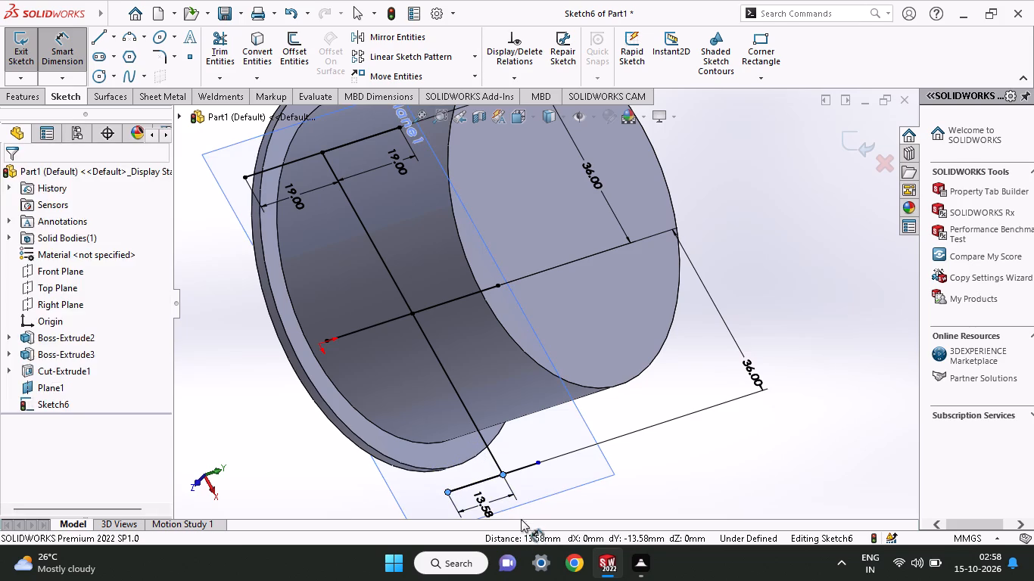
pyautogui.write('19')
pyautogui.press('Return')
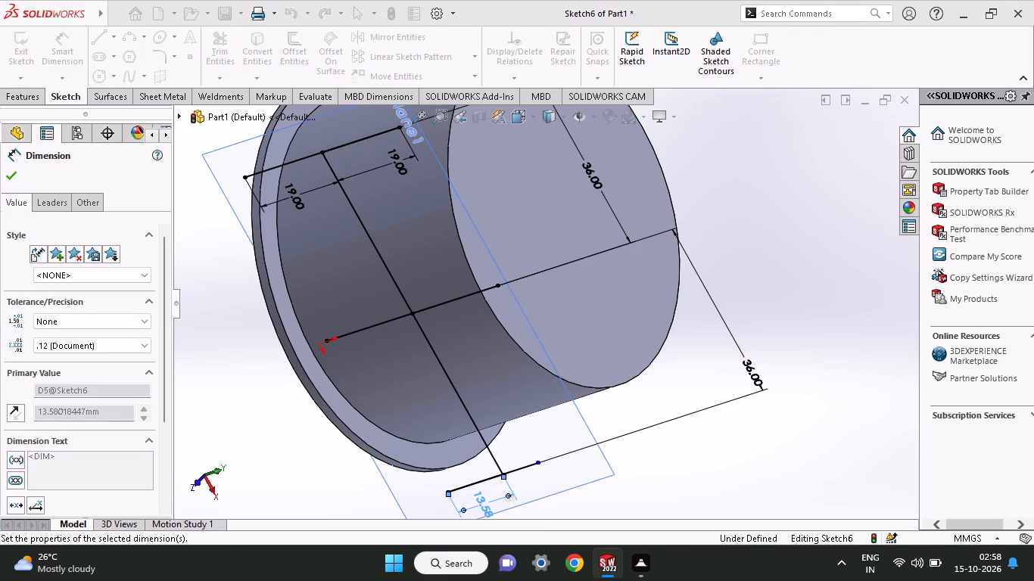
pyautogui.click(505, 473)
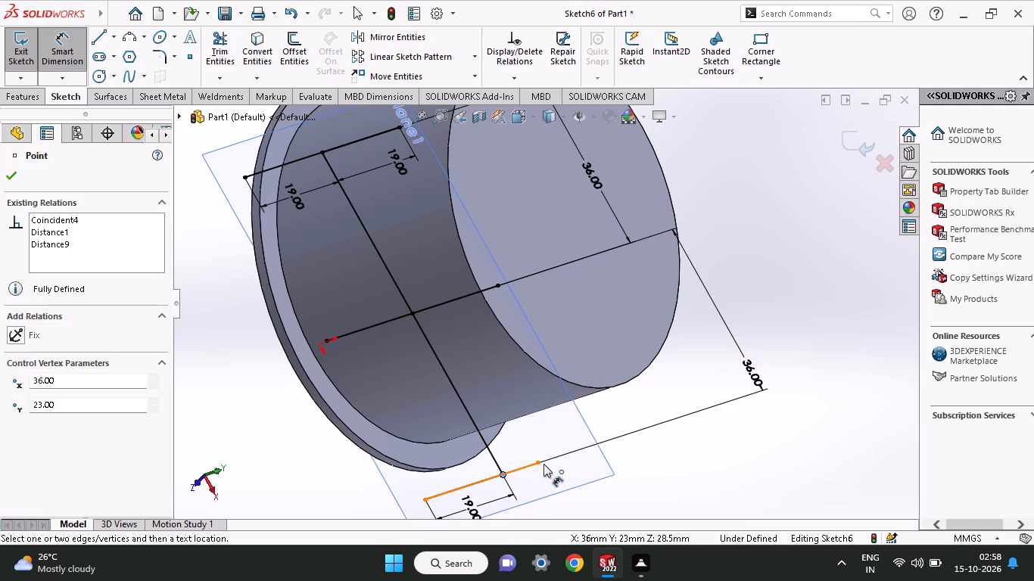
pyautogui.click(538, 466)
pyautogui.click(540, 481)
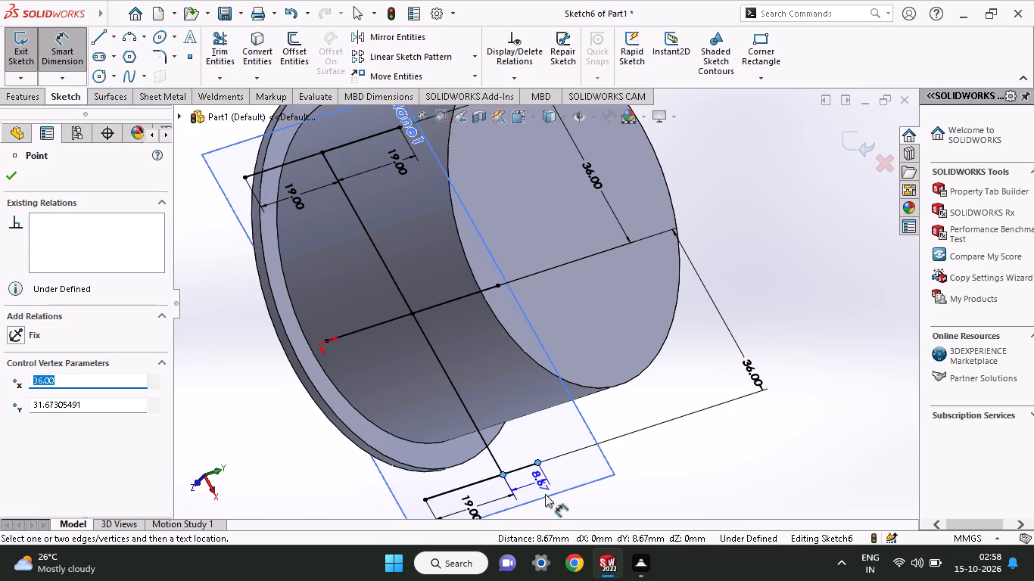
pyautogui.write('19')
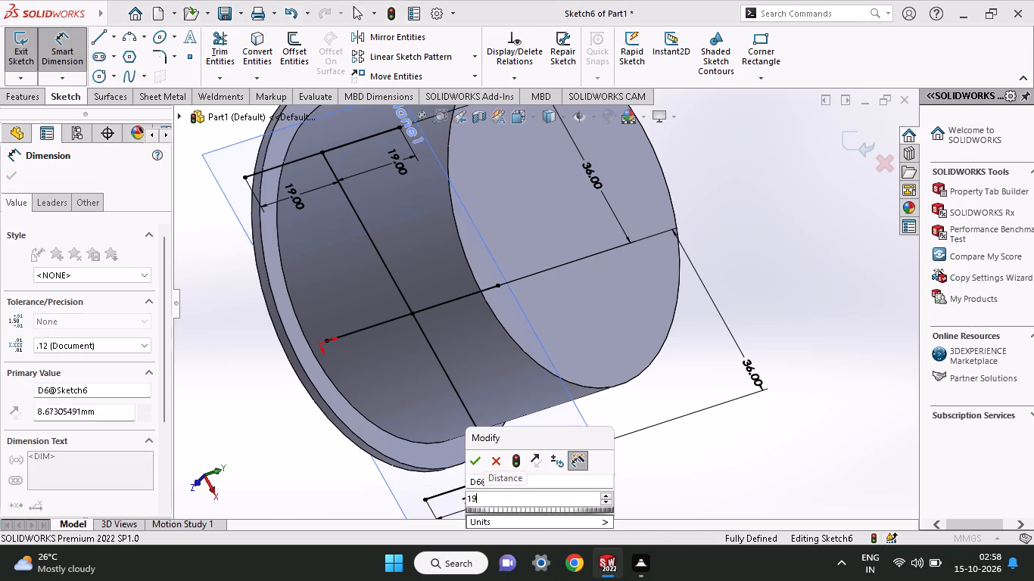
pyautogui.press('Return')
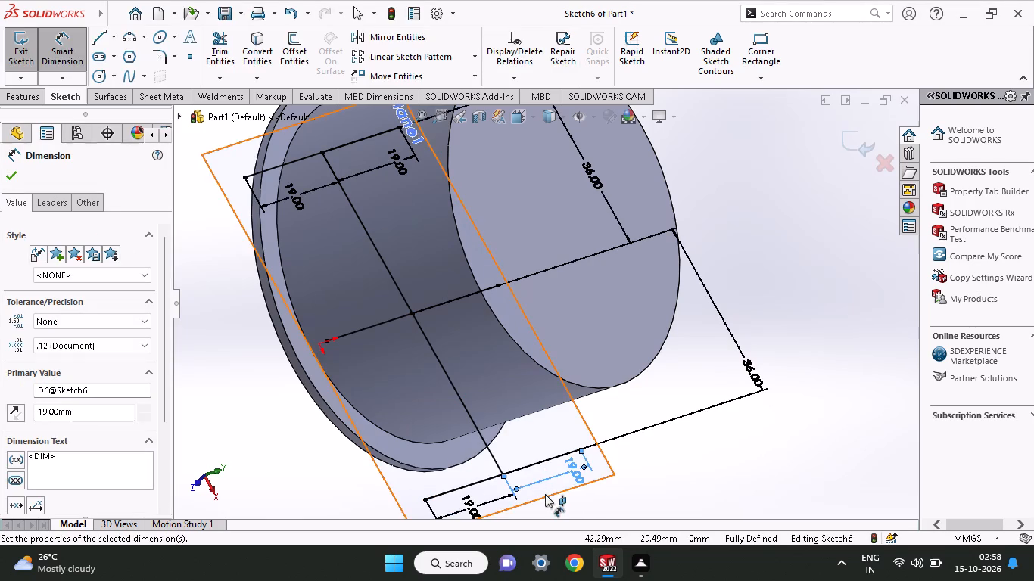
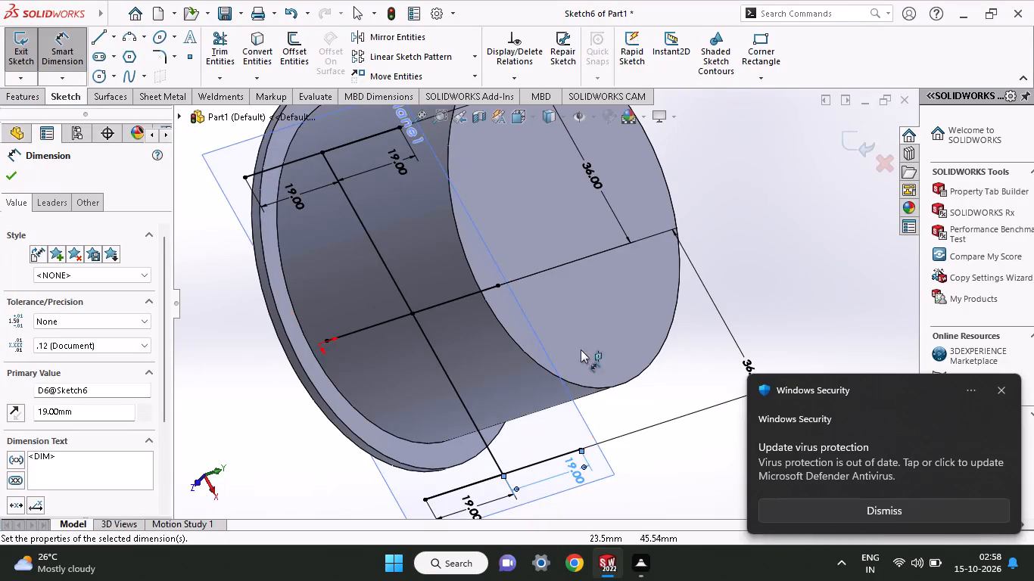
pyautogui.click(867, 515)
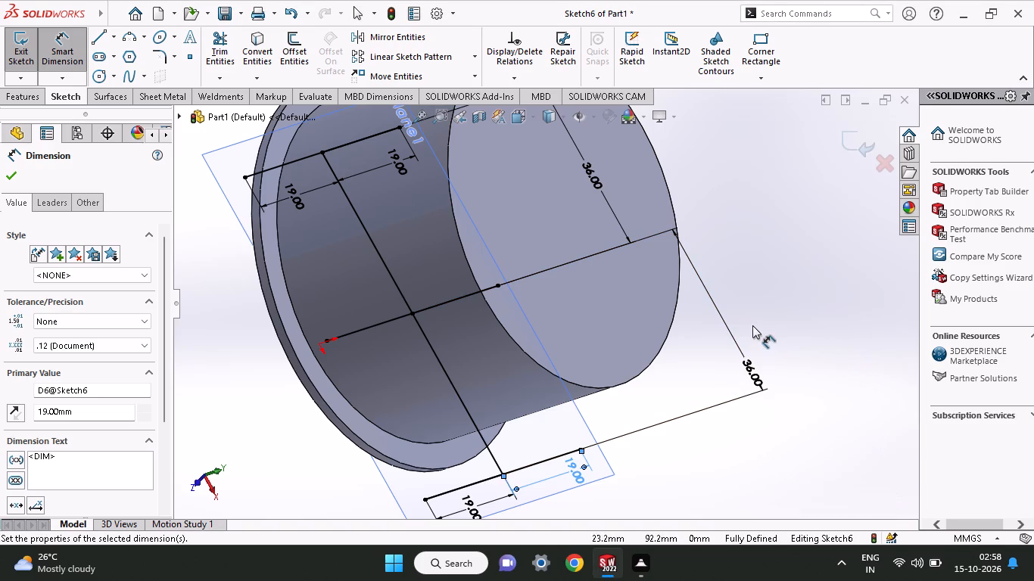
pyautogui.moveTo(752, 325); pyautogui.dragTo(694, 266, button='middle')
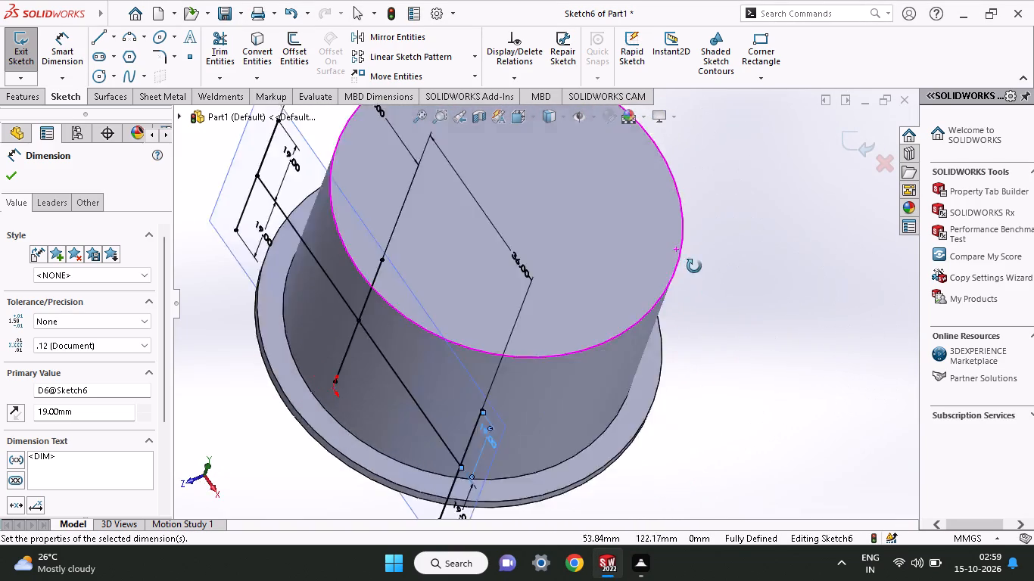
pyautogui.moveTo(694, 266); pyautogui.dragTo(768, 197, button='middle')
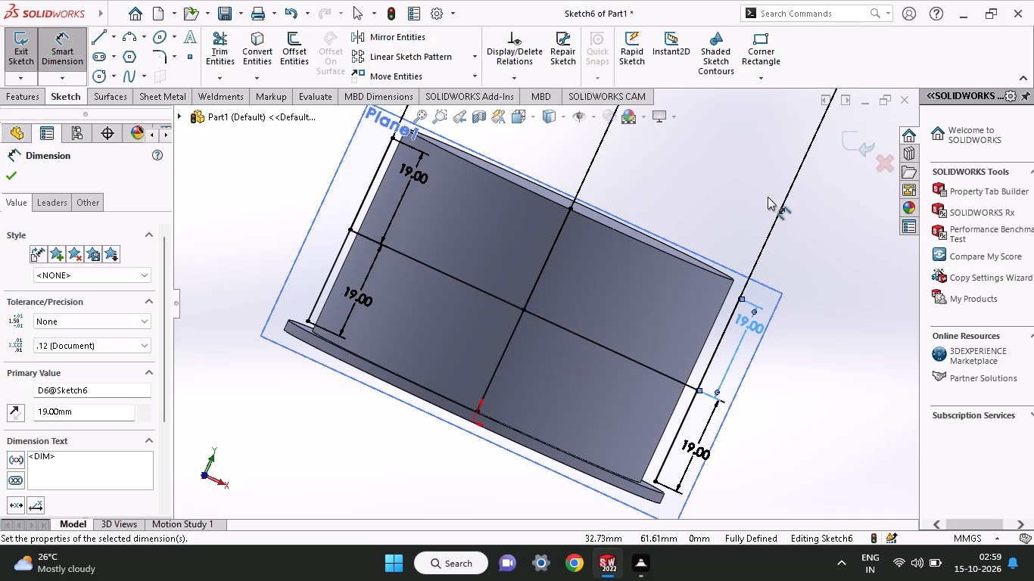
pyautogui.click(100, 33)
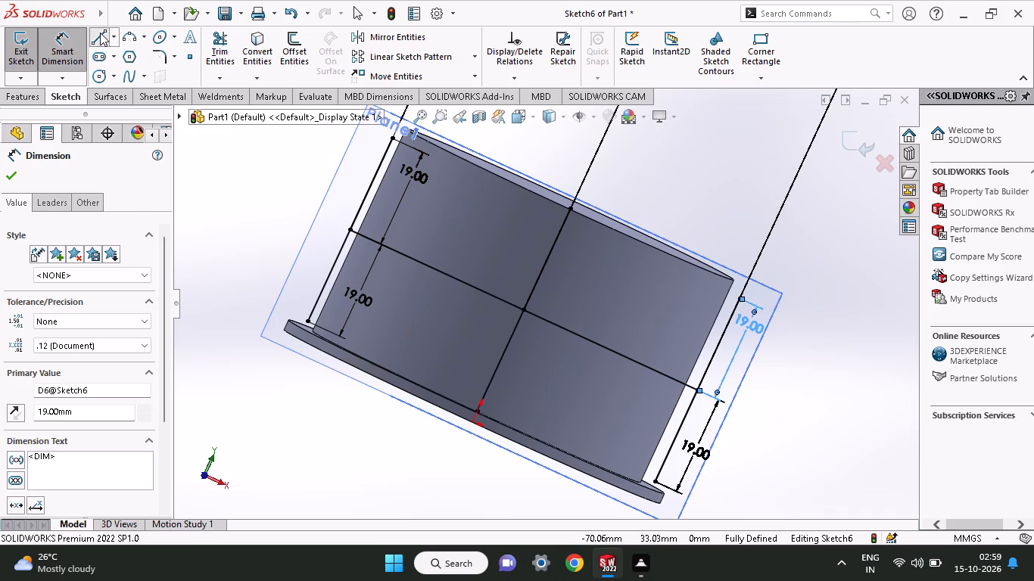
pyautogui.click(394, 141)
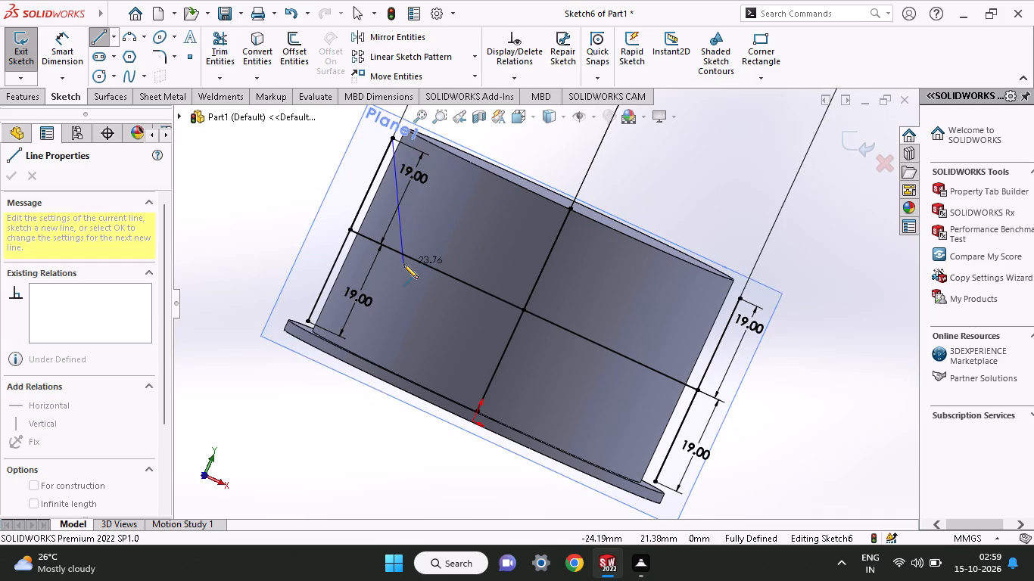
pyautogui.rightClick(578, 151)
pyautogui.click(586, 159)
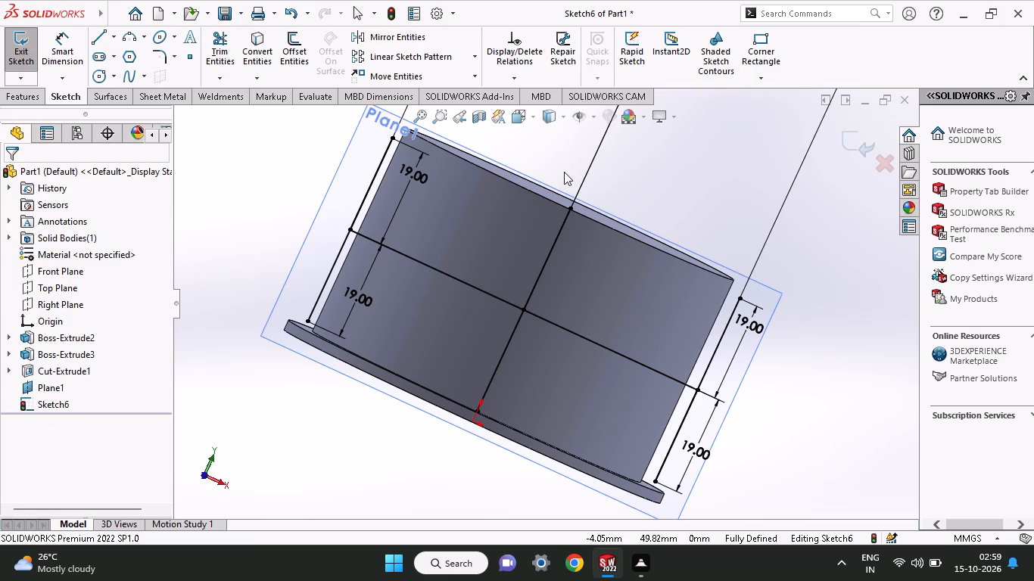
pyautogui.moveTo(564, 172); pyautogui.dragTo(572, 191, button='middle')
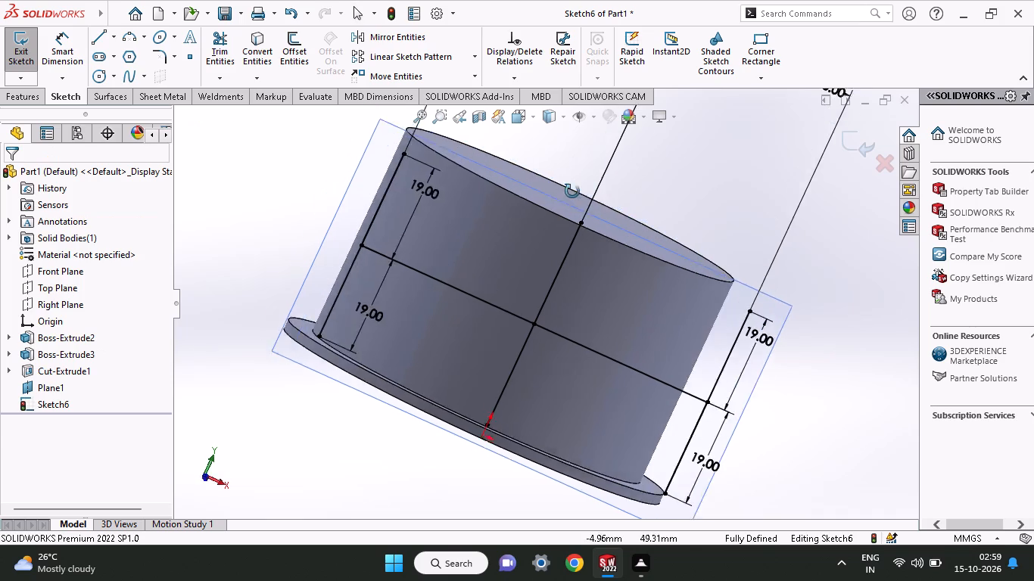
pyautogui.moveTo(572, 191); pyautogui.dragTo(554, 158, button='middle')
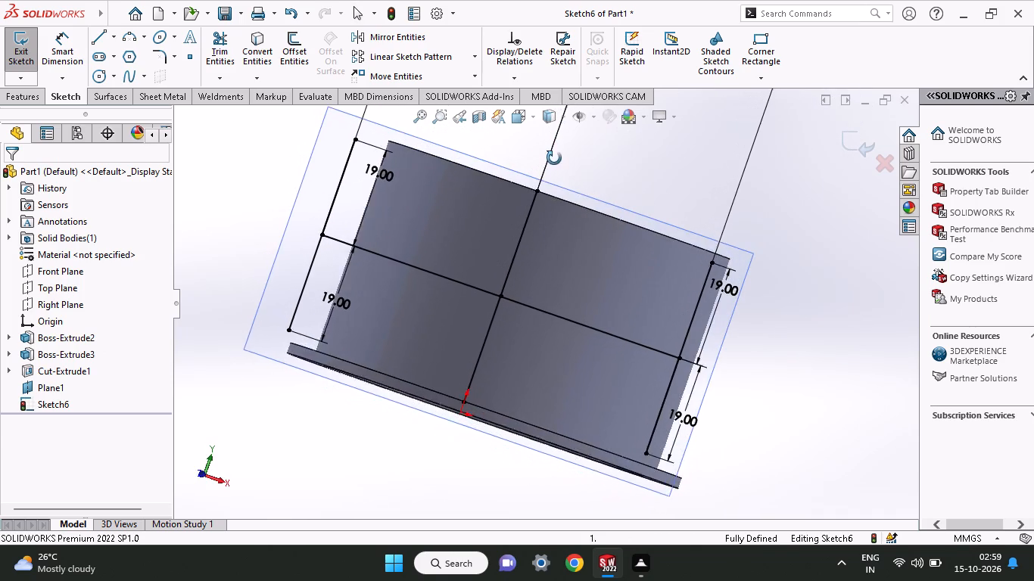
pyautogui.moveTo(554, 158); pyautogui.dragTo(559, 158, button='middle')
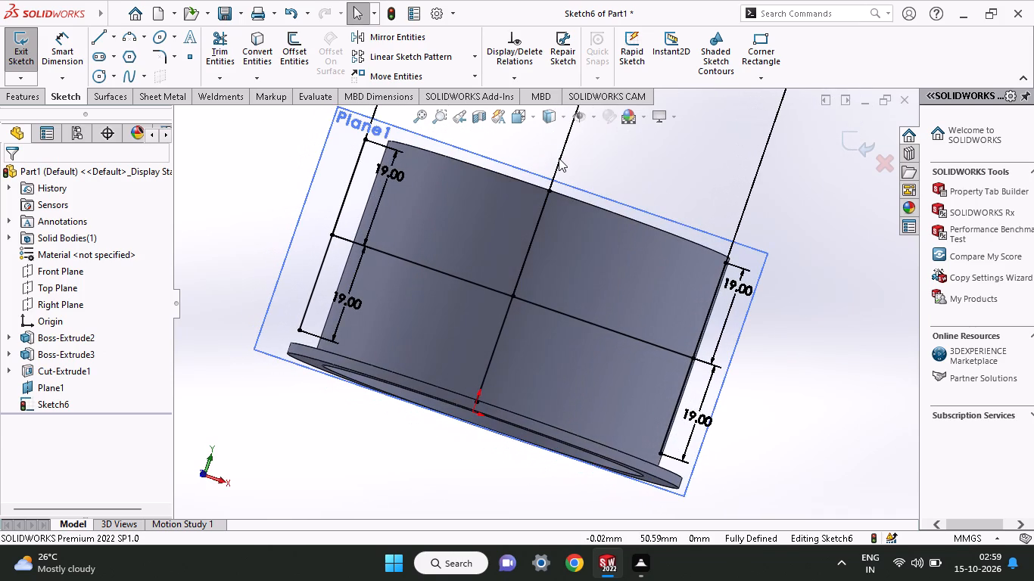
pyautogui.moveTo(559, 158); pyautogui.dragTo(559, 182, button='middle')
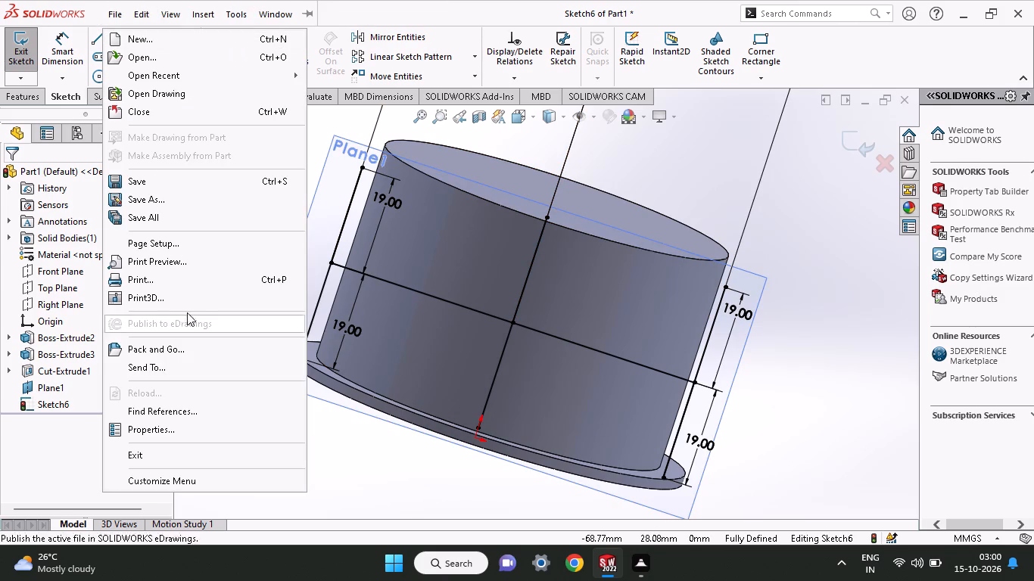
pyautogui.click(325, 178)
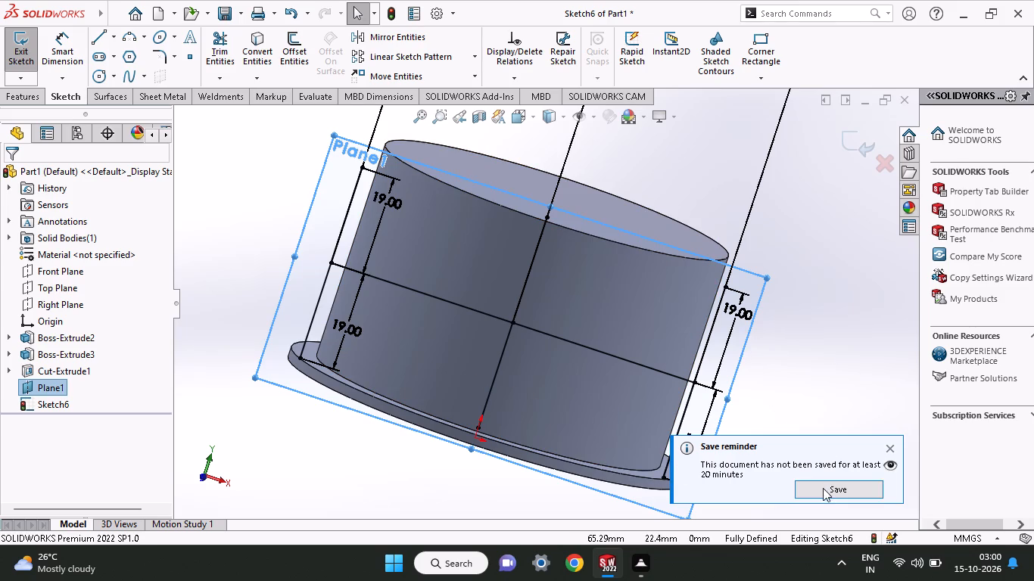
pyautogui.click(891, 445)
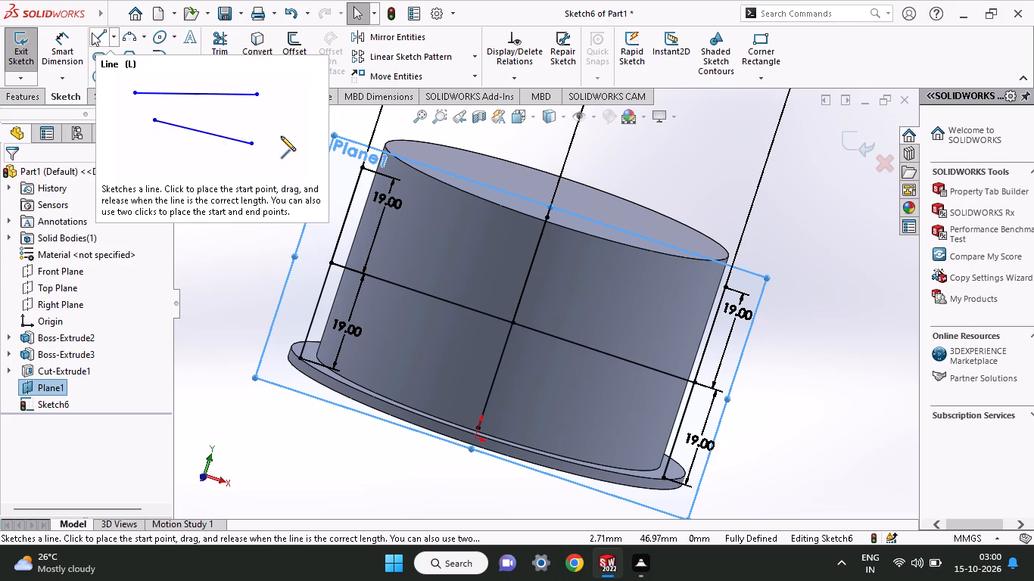
# Draw a horizontal line about 12 mm long inward from the closed-end endpoint of the negative-X vertical line.
pyautogui.click(92, 33)
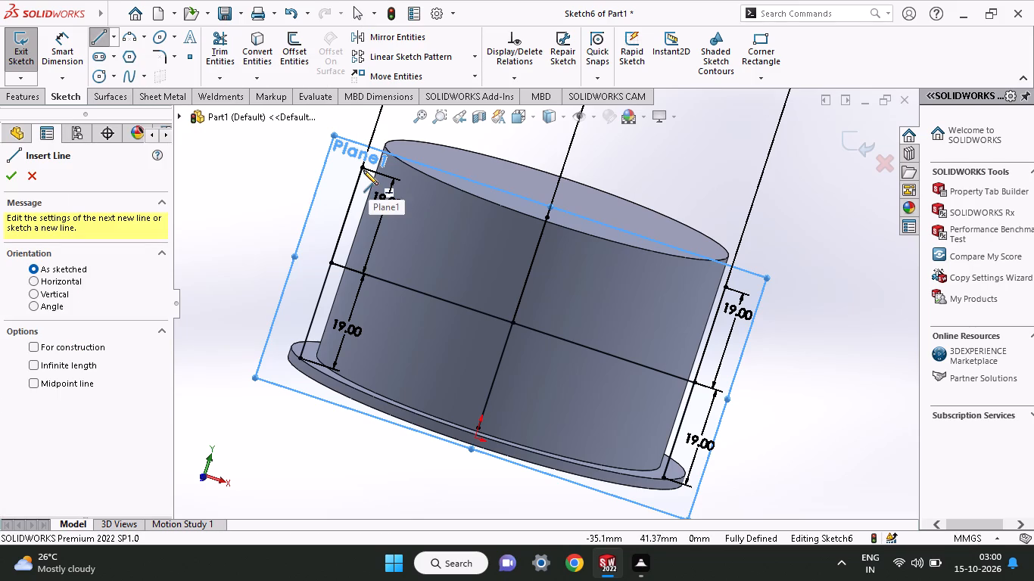
pyautogui.click(363, 170)
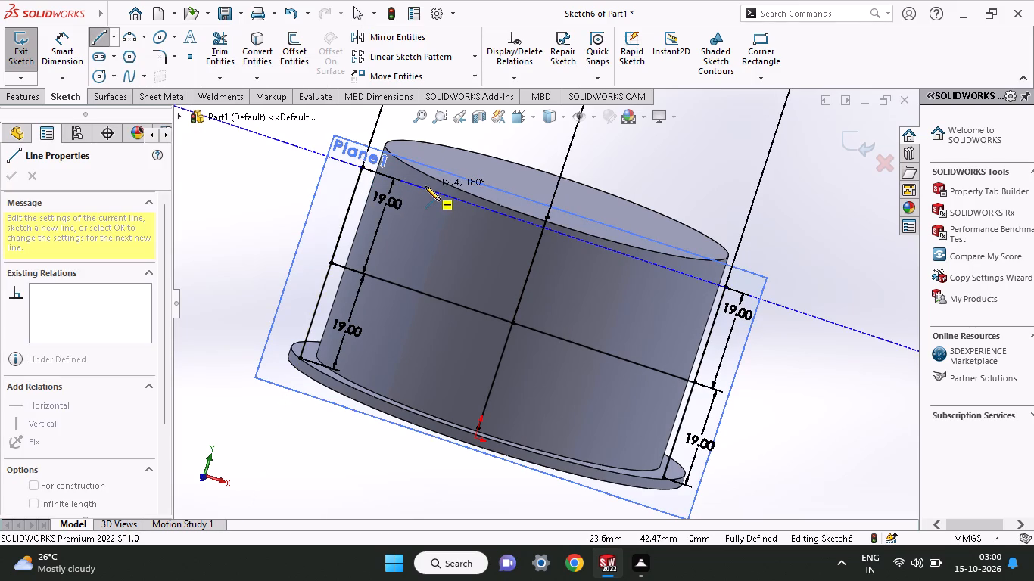
pyautogui.click(425, 188)
pyautogui.rightClick(461, 151)
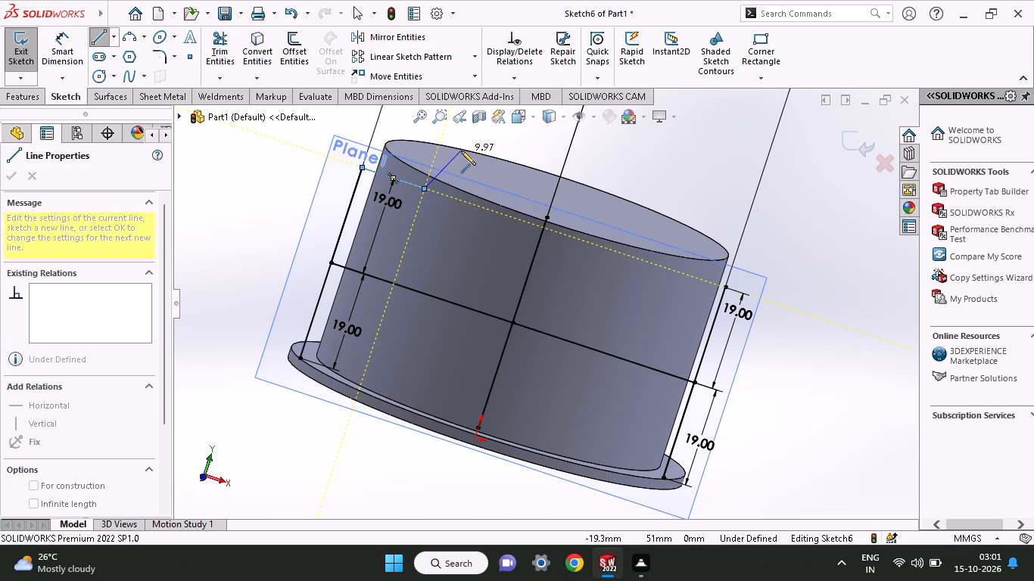
pyautogui.click(499, 163)
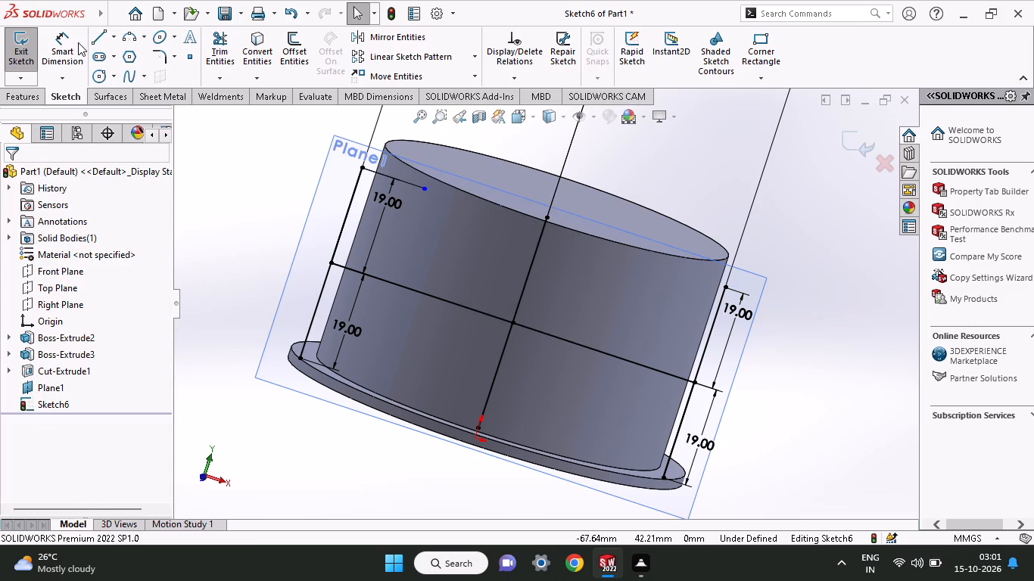
# Dimension the short horizontal line near the closed end at 12 mm between its two endpoints.
pyautogui.click(78, 42)
pyautogui.click(426, 190)
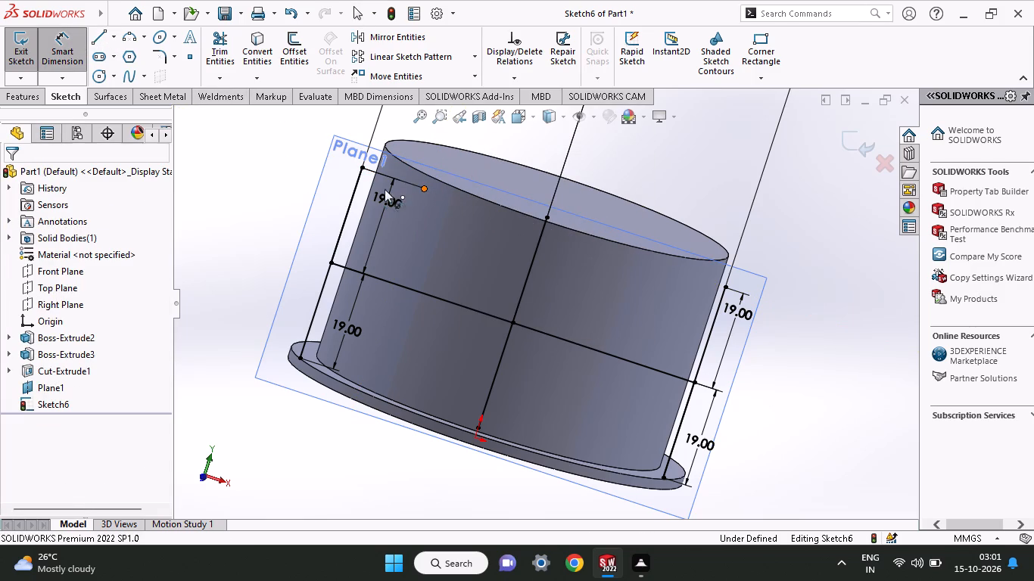
pyautogui.scroll(1, 366, 175)
pyautogui.scroll(-1, 364, 175)
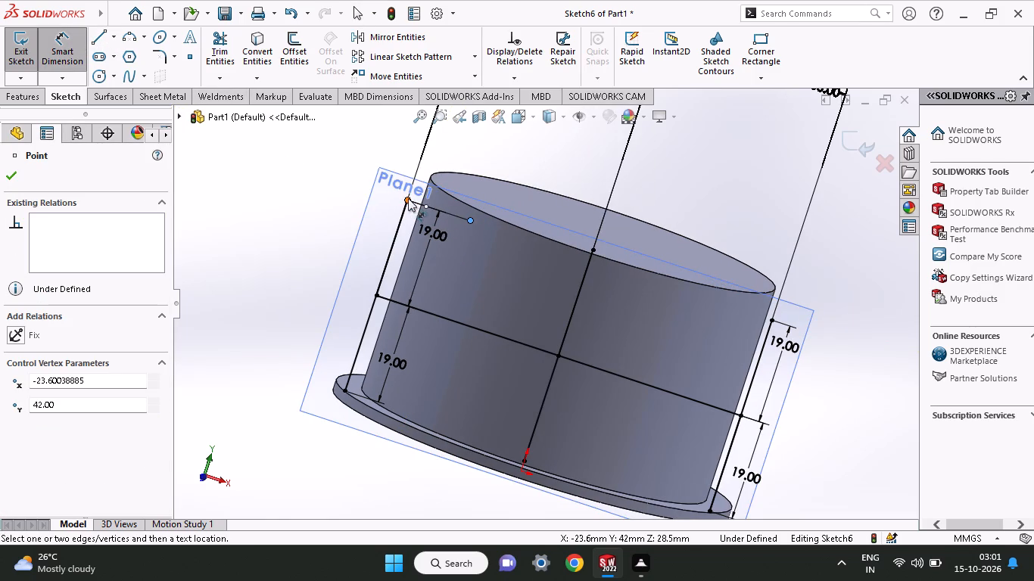
pyautogui.click(408, 198)
pyautogui.click(503, 154)
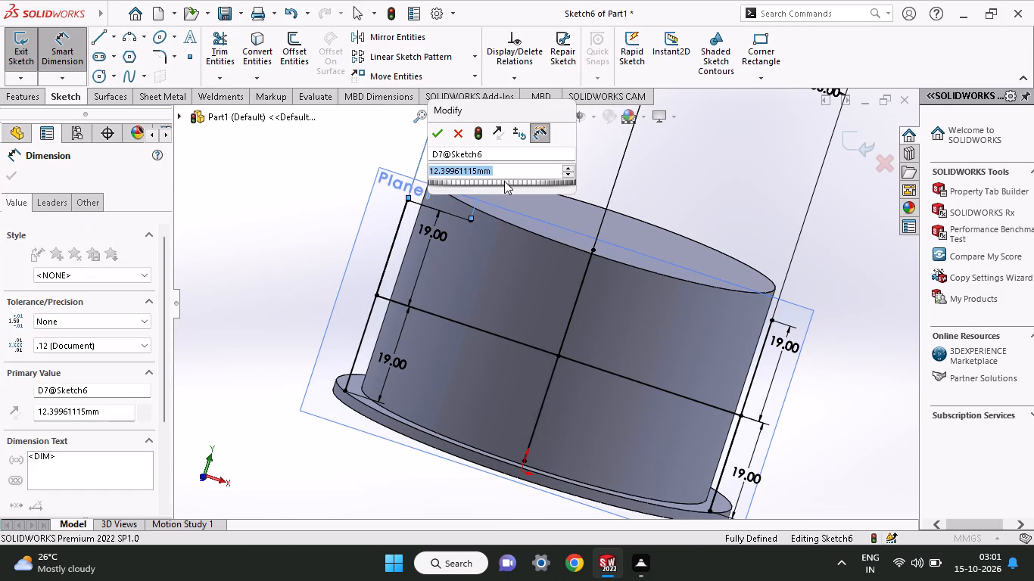
pyautogui.write('12')
pyautogui.press('Return')
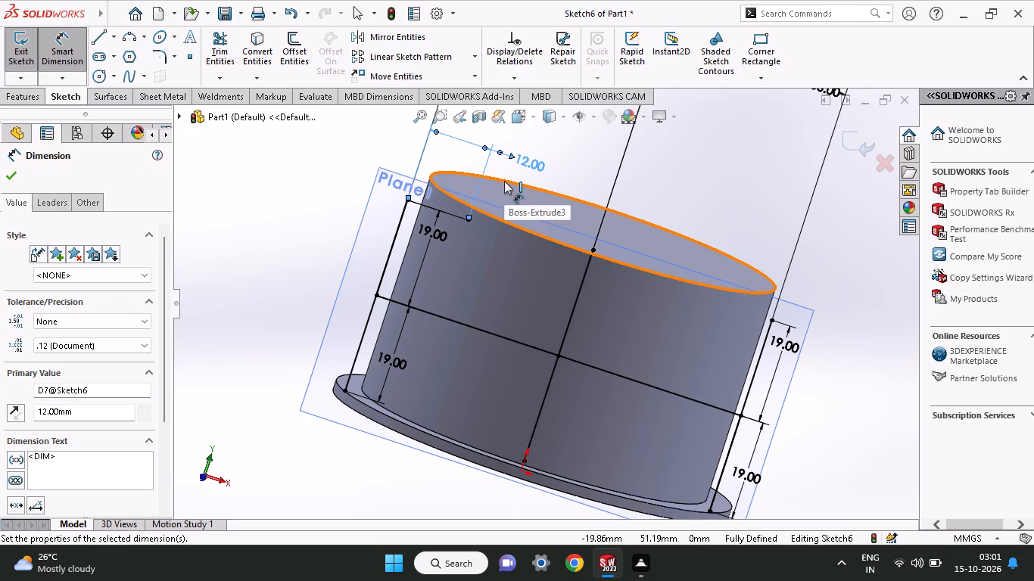
# Draw a horizontal line about 13 mm long inward from the flange-end endpoint of the negative-X vertical line.
pyautogui.click(94, 41)
pyautogui.click(345, 391)
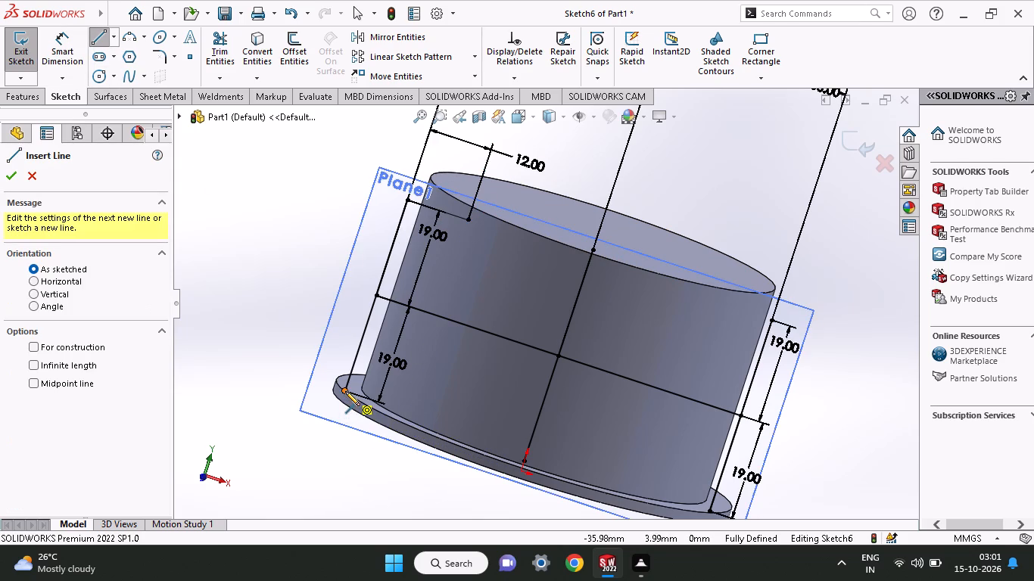
pyautogui.click(411, 416)
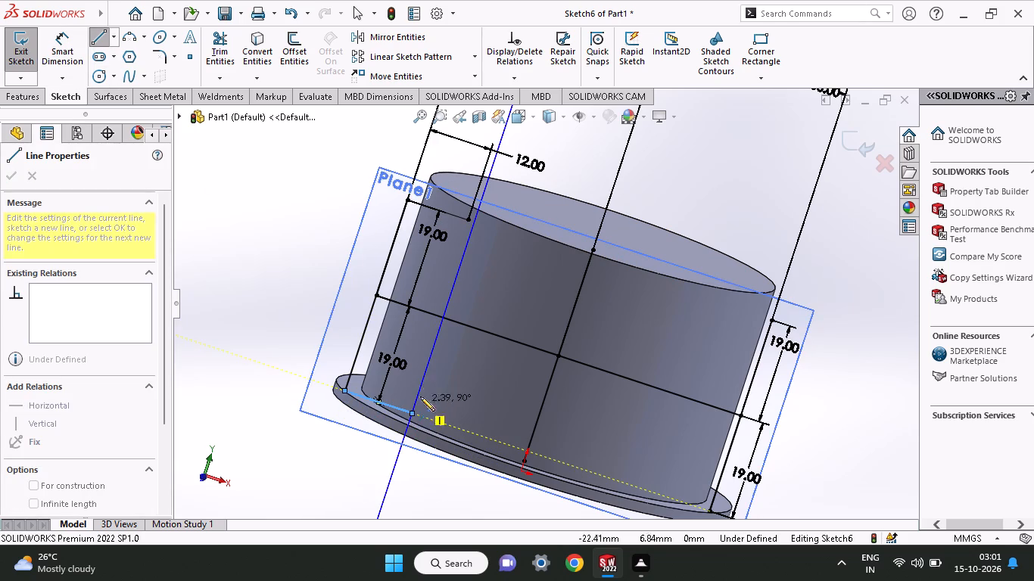
pyautogui.rightClick(425, 377)
pyautogui.click(457, 387)
# Dimension the short horizontal line near the flange at 12 mm long.
pyautogui.scroll(-1, 179, 154)
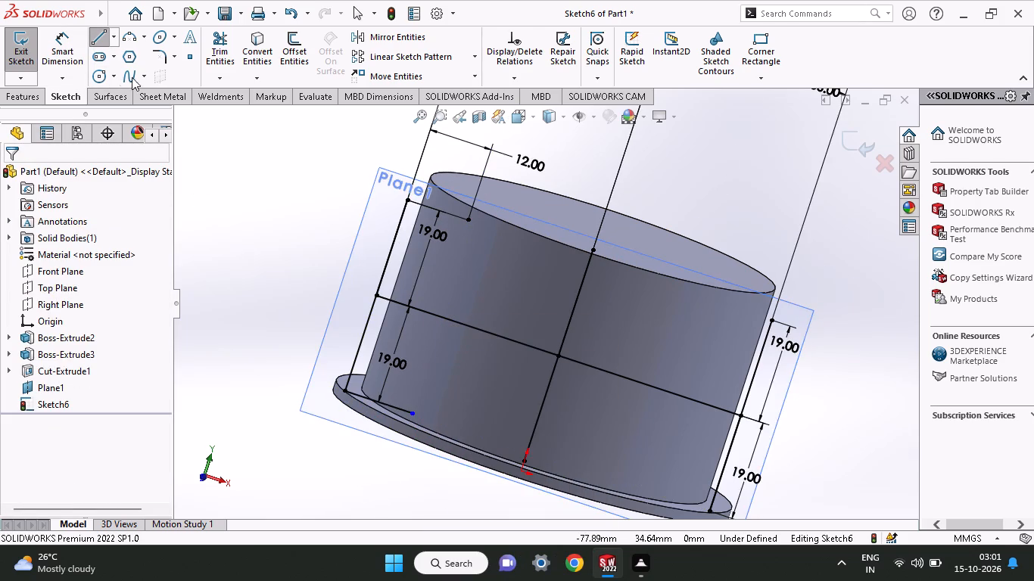
pyautogui.scroll(1, 132, 79)
pyautogui.click(79, 93)
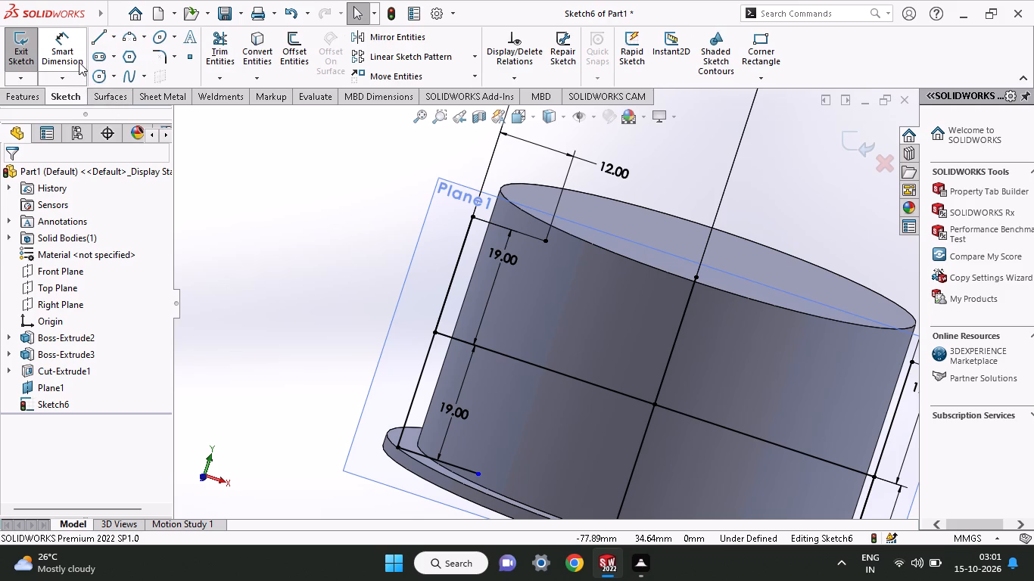
pyautogui.click(75, 39)
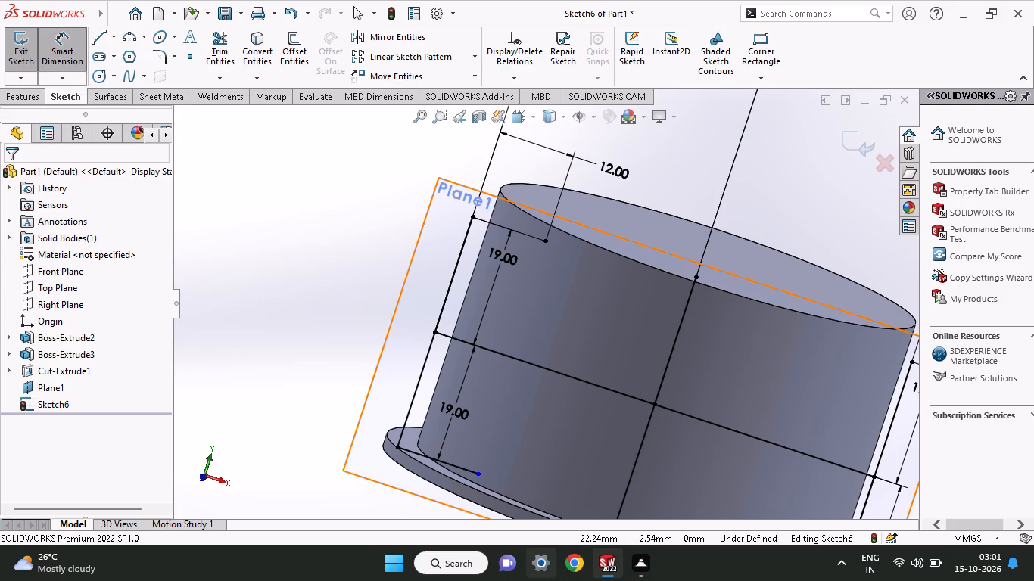
pyautogui.click(450, 463)
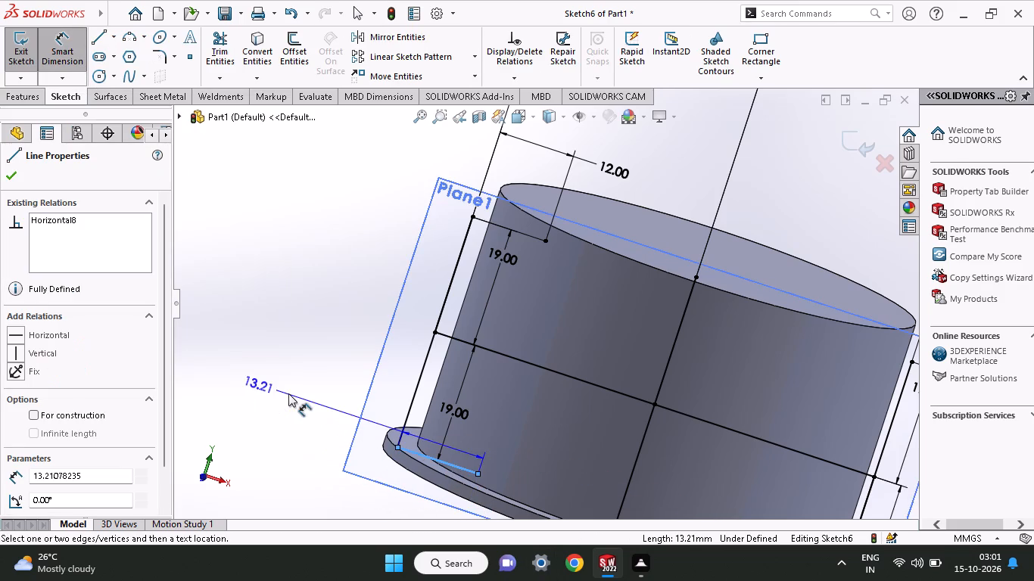
pyautogui.click(281, 425)
pyautogui.write('12')
pyautogui.press('Return')
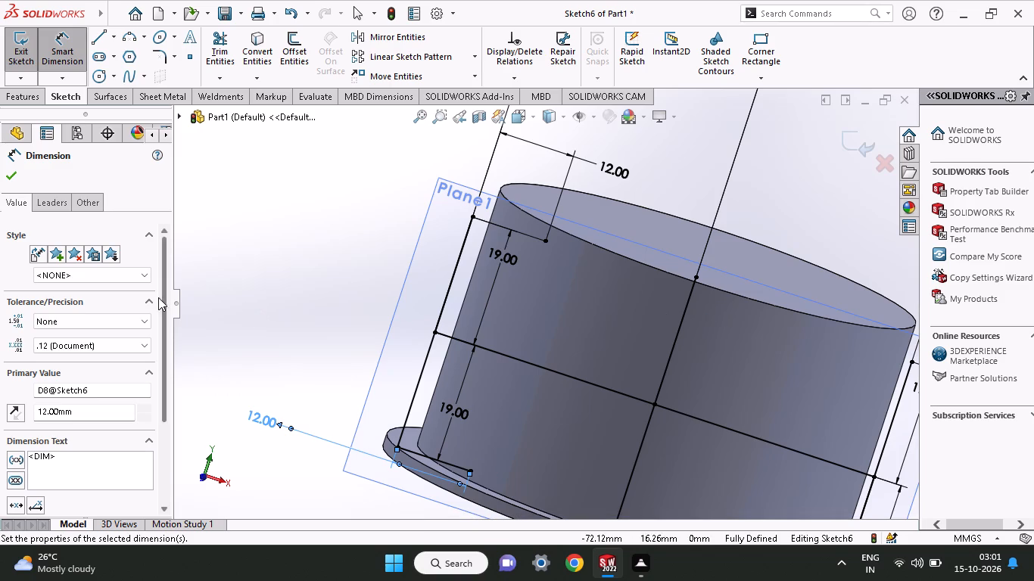
# Draw a vertical line joining the inner endpoints of the two 12 mm lines to close the negative-X rectangle.
pyautogui.click(104, 40)
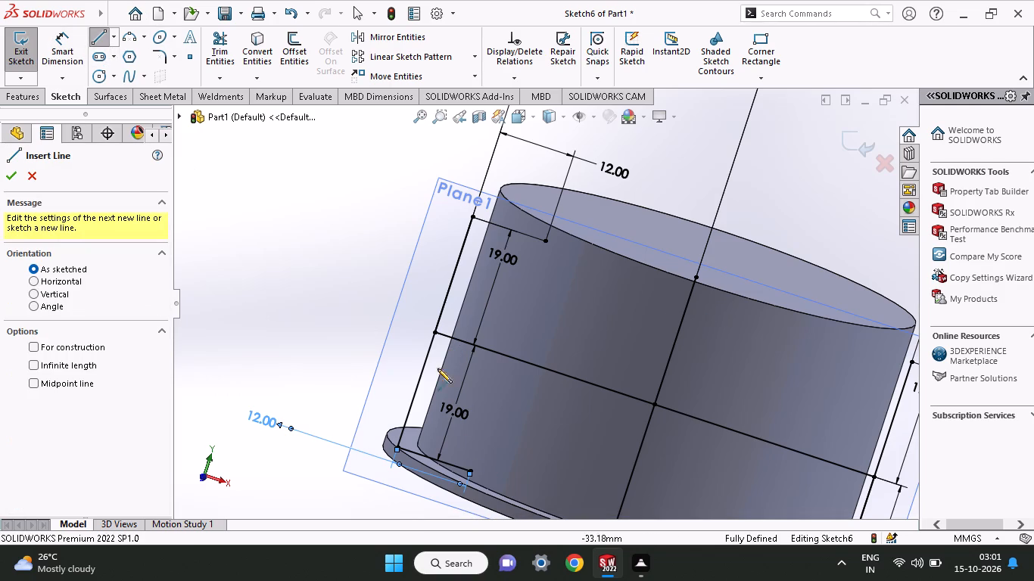
pyautogui.click(470, 474)
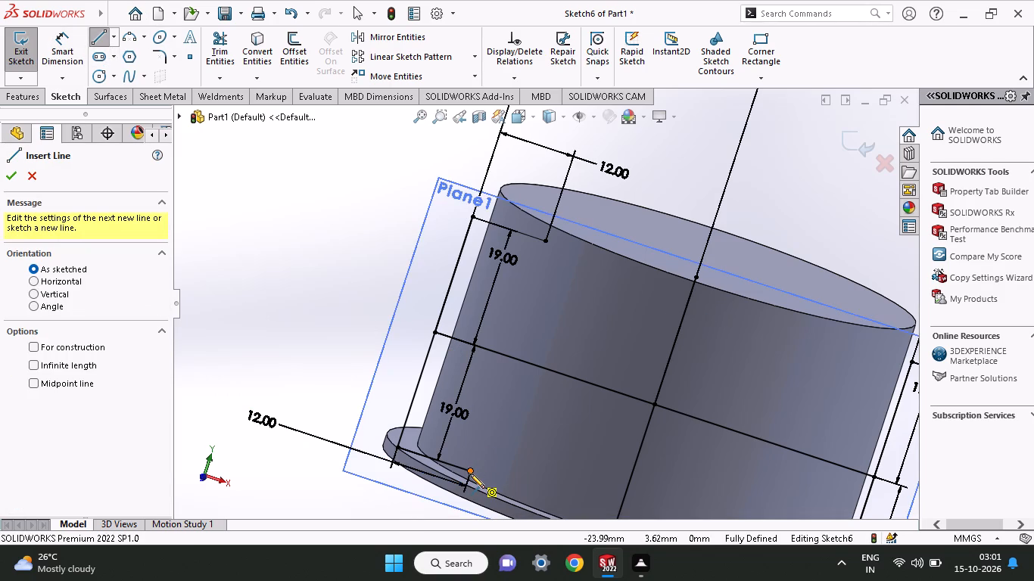
pyautogui.click(543, 240)
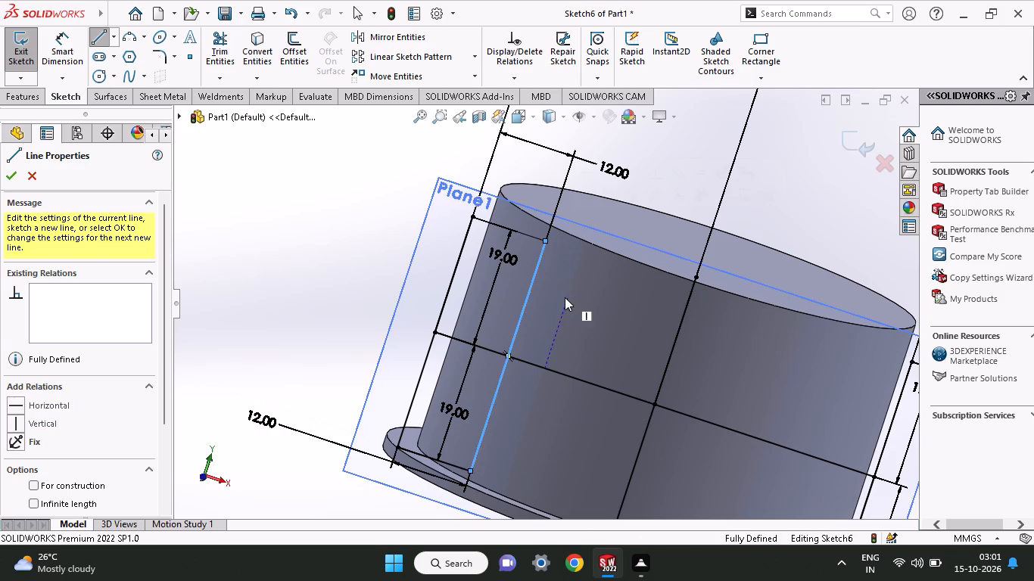
pyautogui.rightClick(565, 297)
pyautogui.click(576, 312)
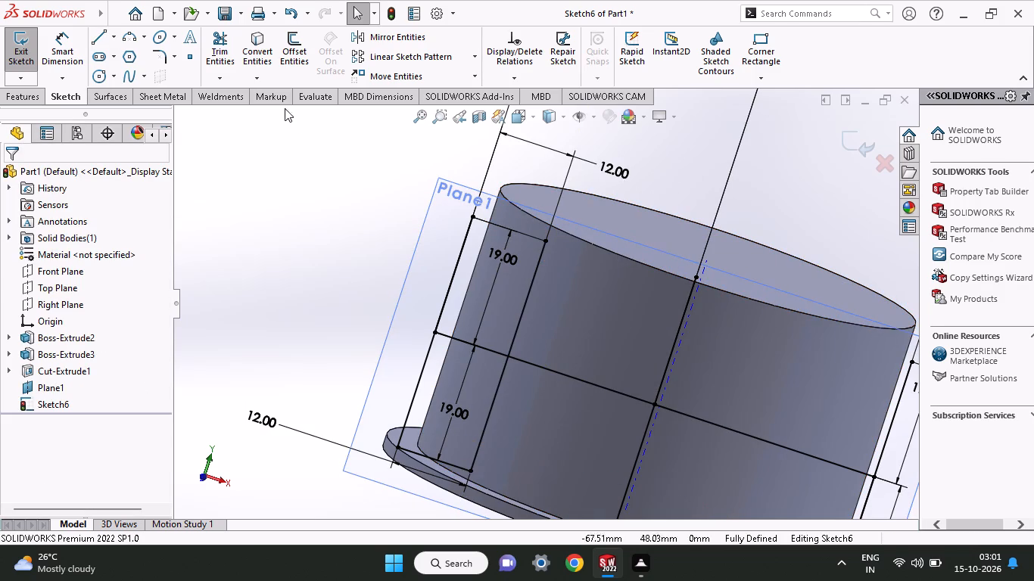
# Fillet the two outer corners of the negative-X rectangle with a 4 mm radius.
pyautogui.click(154, 54)
pyautogui.click(495, 225)
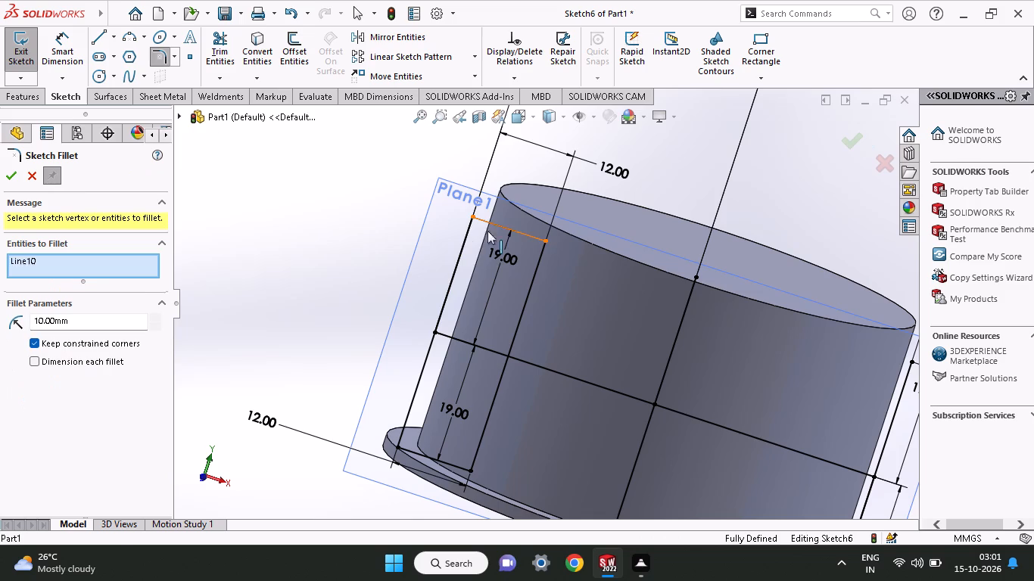
pyautogui.click(466, 250)
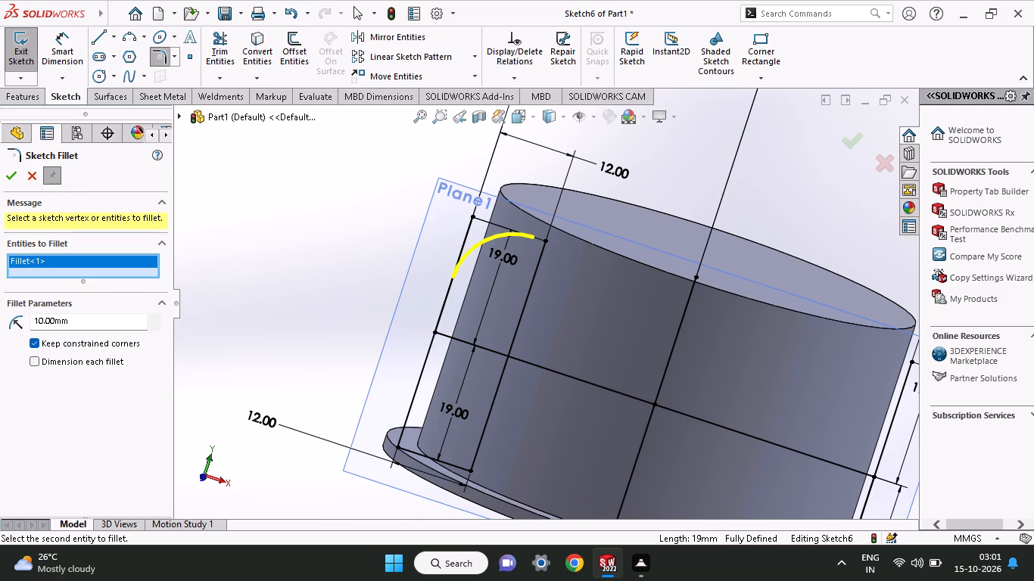
pyautogui.moveTo(70, 324); pyautogui.dragTo(0, 335)
pyautogui.press('4')
pyautogui.press('Return')
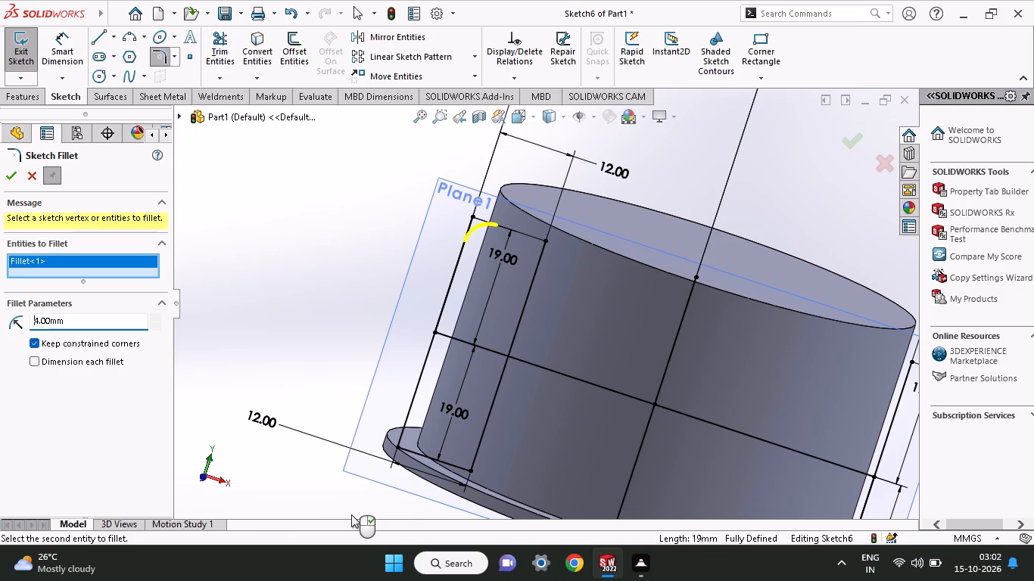
pyautogui.click(409, 454)
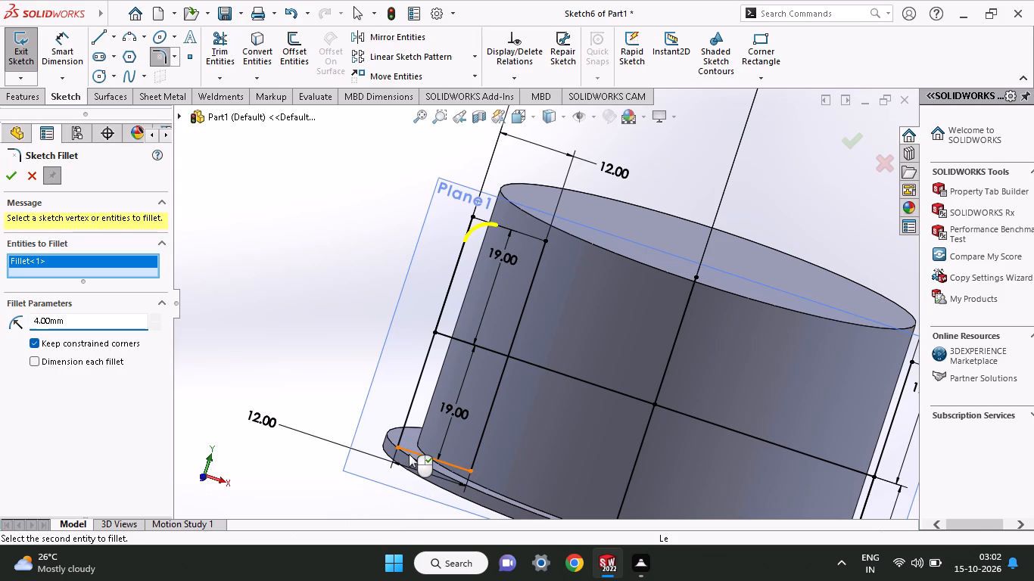
pyautogui.click(408, 424)
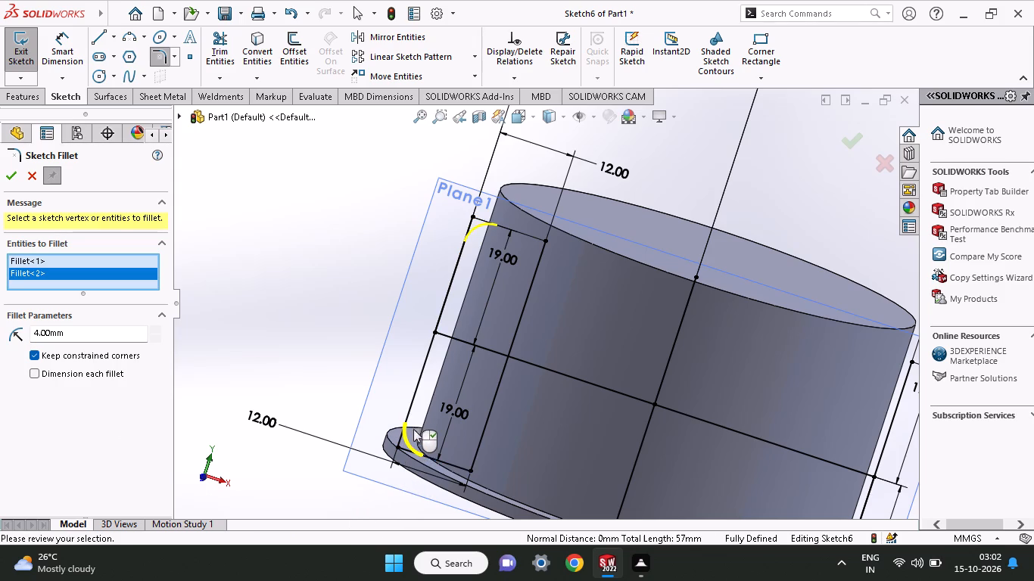
pyautogui.keyDown('ctrl'); pyautogui.scroll(2, 643, 458); pyautogui.keyUp('ctrl')
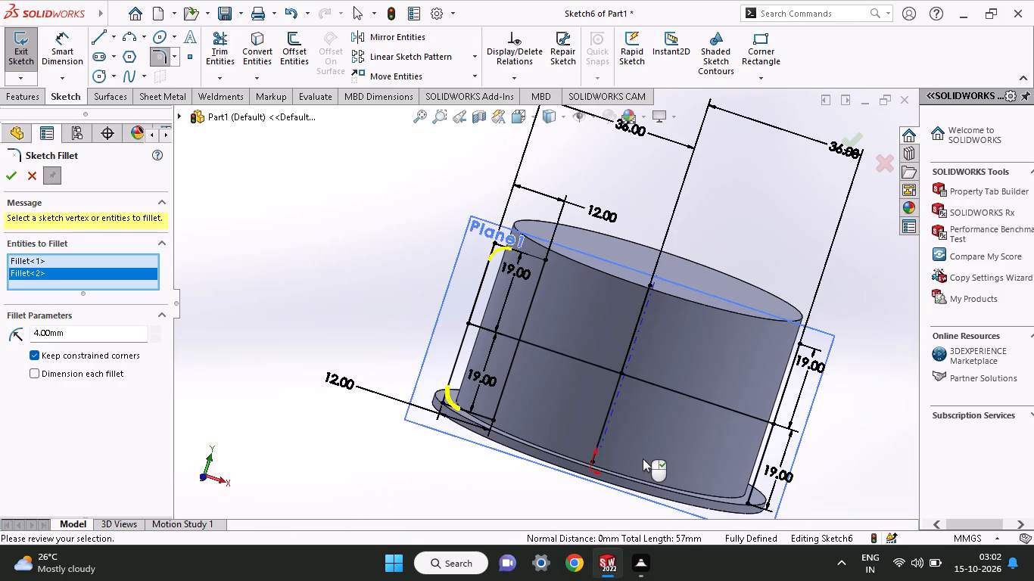
pyautogui.keyDown('ctrl'); pyautogui.scroll(3, 643, 458); pyautogui.keyUp('ctrl')
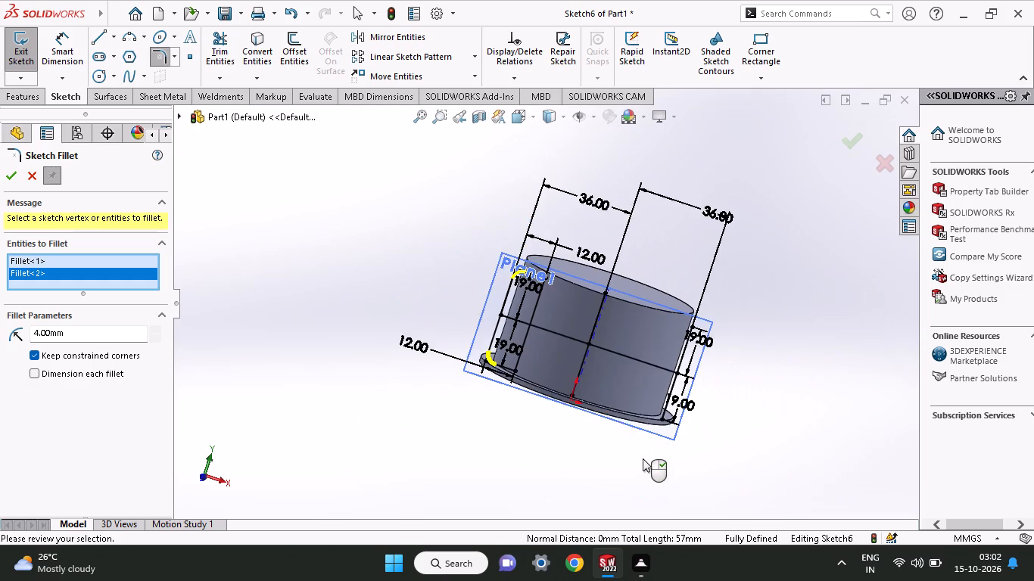
pyautogui.keyDown('ctrl'); pyautogui.scroll(-2, 643, 458); pyautogui.keyUp('ctrl')
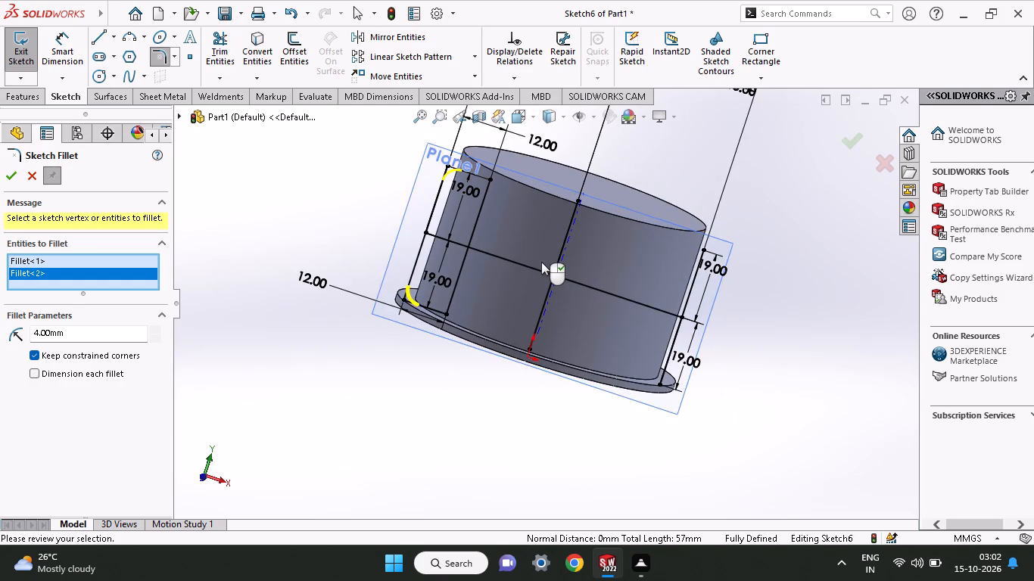
pyautogui.keyDown('ctrl'); pyautogui.scroll(-2, 541, 262); pyautogui.keyUp('ctrl')
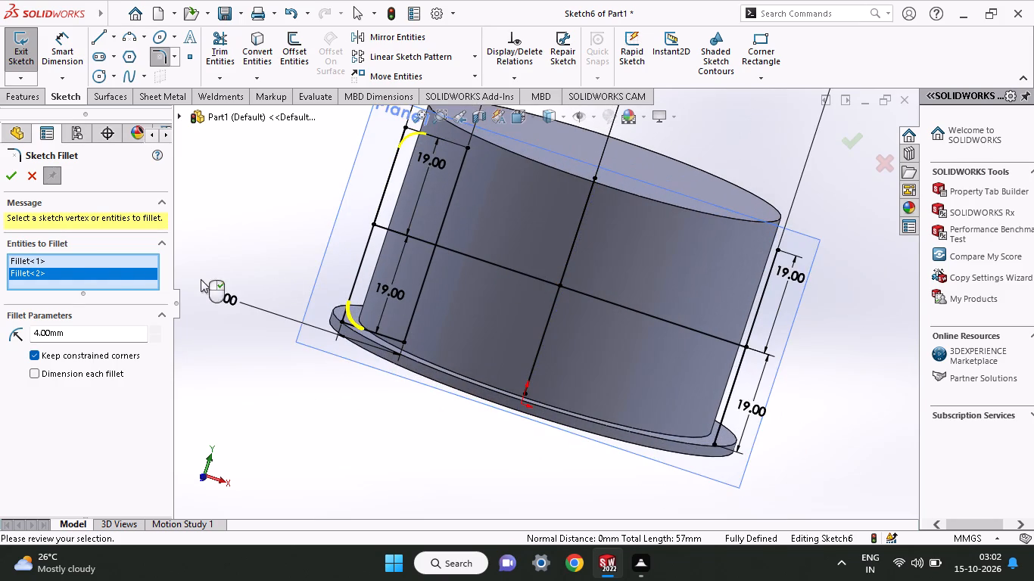
pyautogui.click(13, 178)
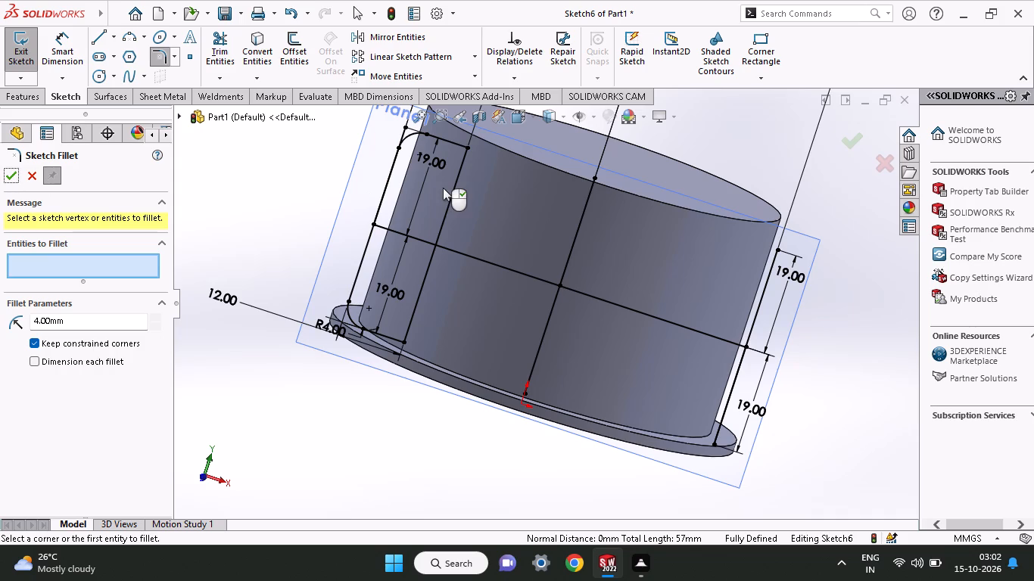
pyautogui.click(14, 98)
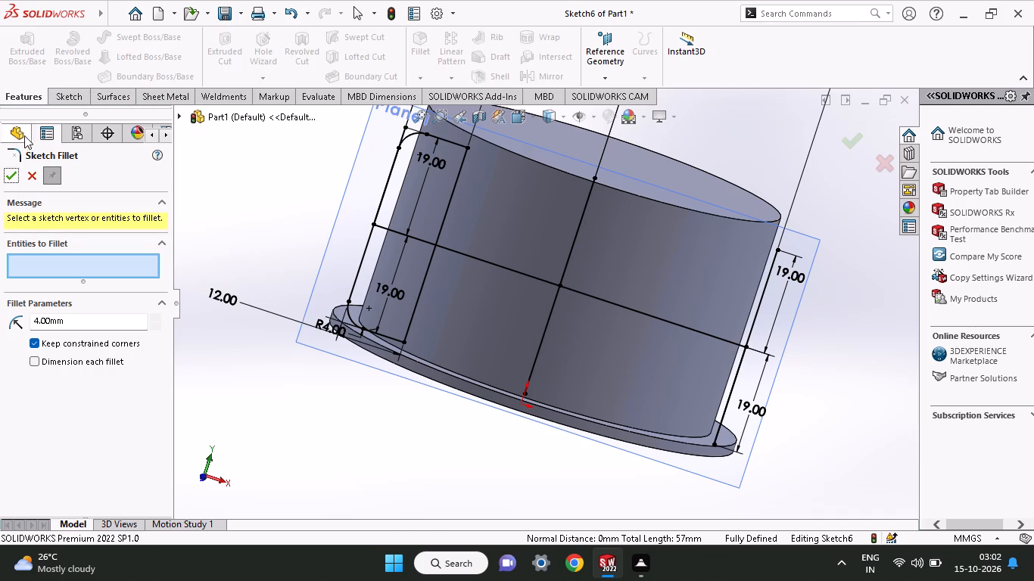
pyautogui.click(7, 172)
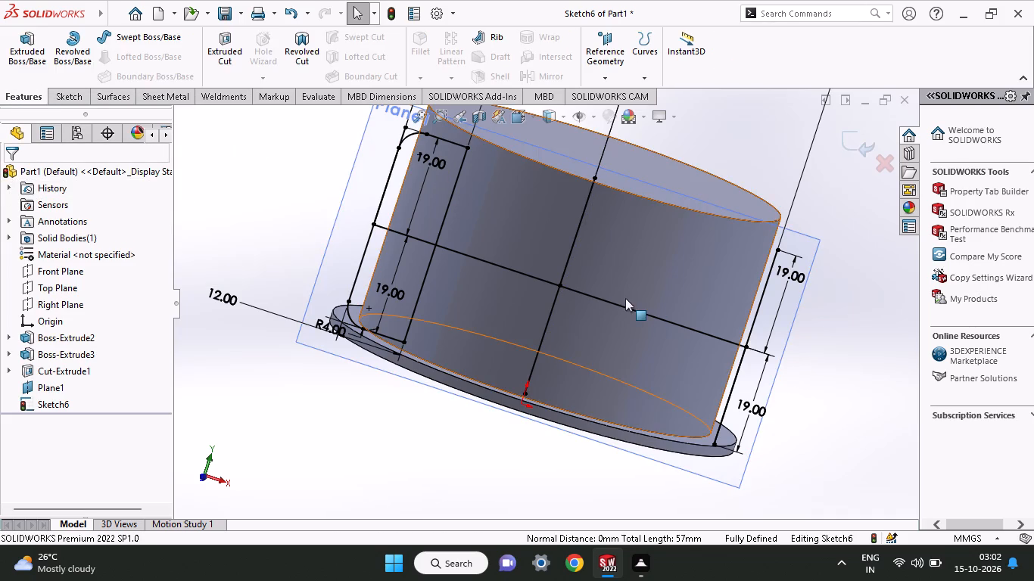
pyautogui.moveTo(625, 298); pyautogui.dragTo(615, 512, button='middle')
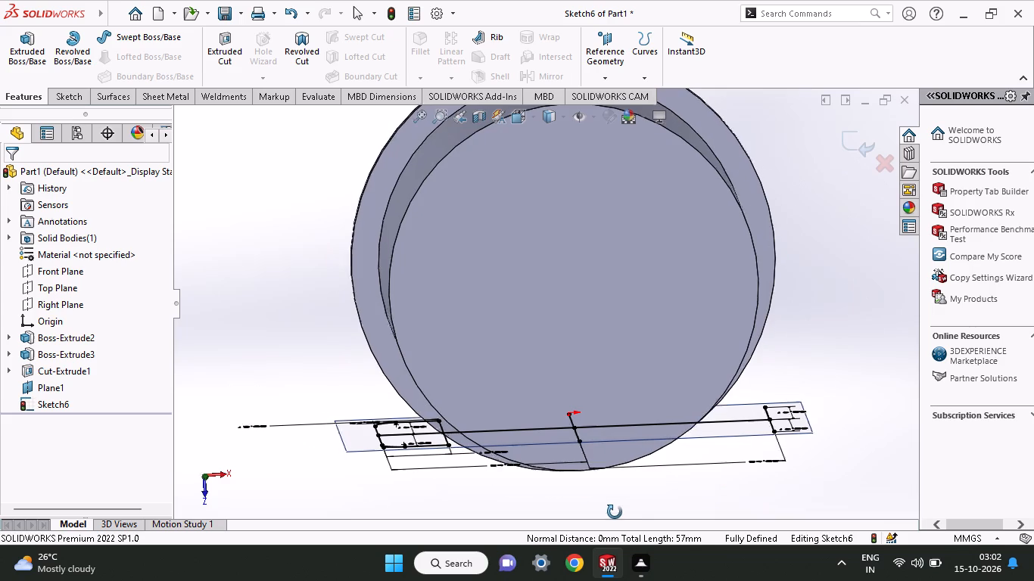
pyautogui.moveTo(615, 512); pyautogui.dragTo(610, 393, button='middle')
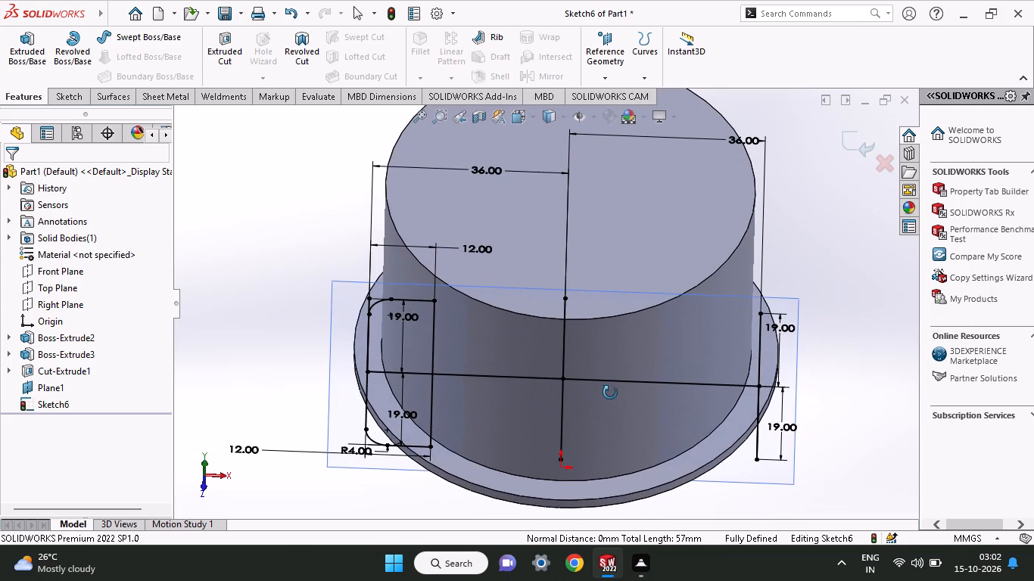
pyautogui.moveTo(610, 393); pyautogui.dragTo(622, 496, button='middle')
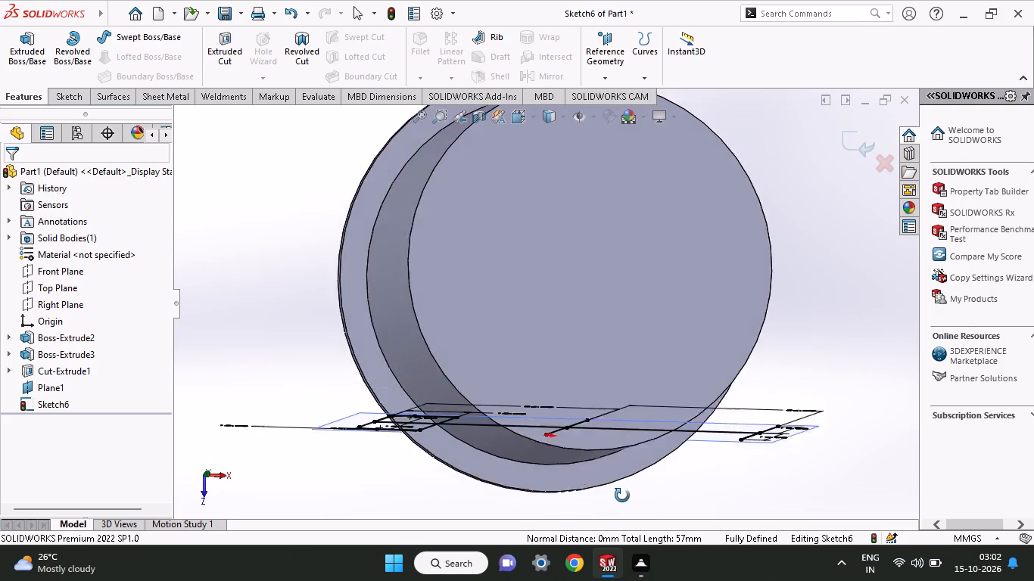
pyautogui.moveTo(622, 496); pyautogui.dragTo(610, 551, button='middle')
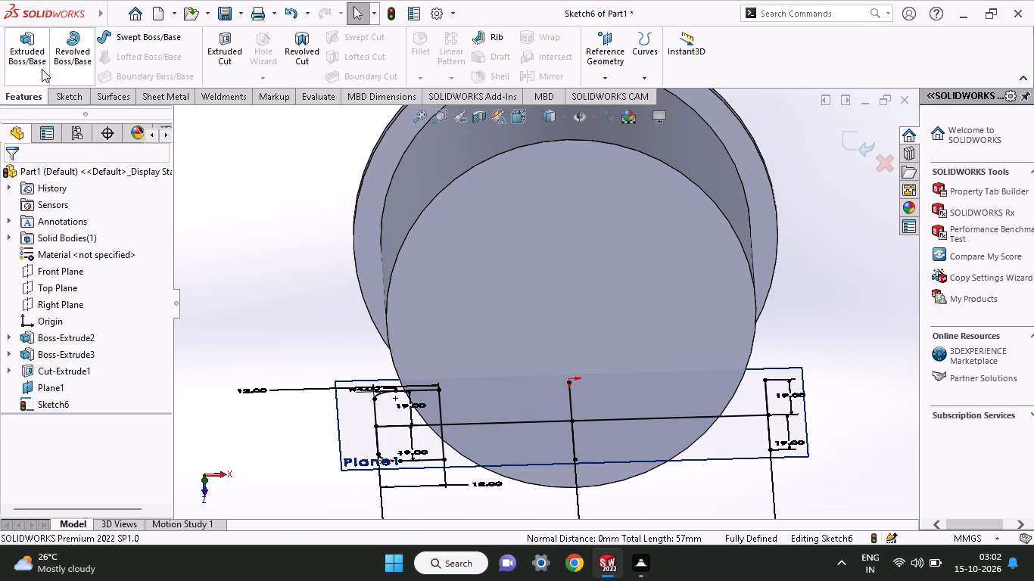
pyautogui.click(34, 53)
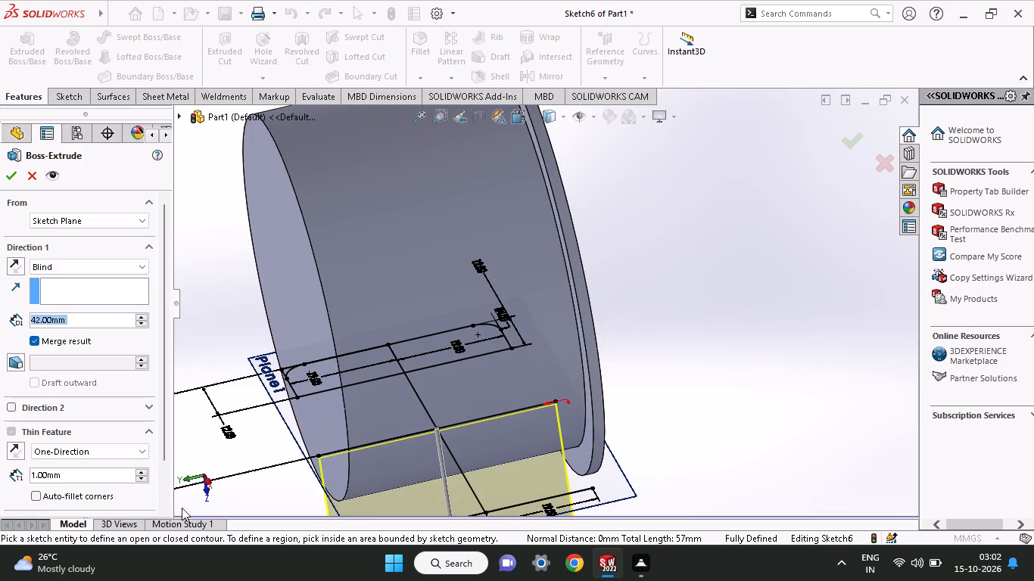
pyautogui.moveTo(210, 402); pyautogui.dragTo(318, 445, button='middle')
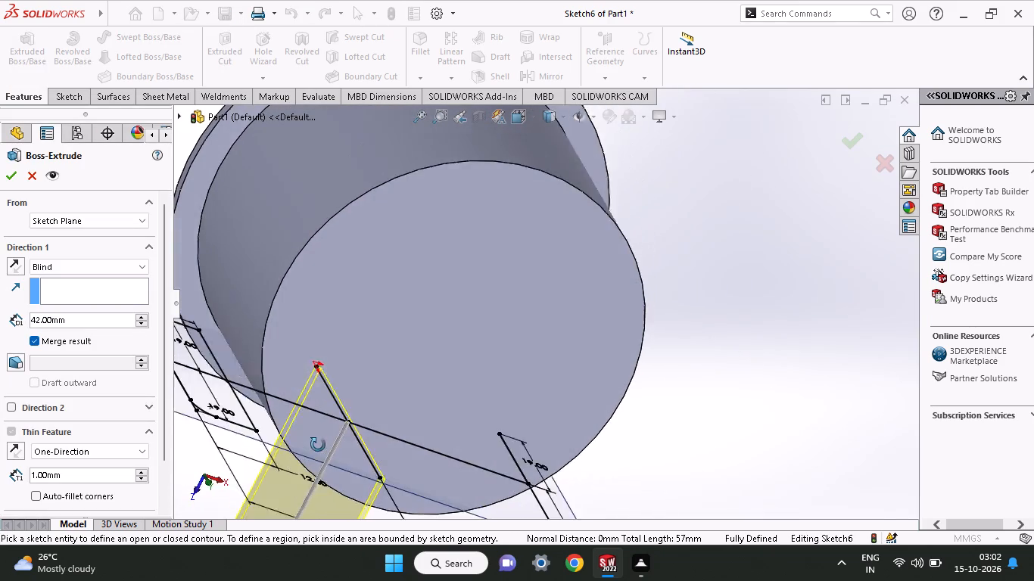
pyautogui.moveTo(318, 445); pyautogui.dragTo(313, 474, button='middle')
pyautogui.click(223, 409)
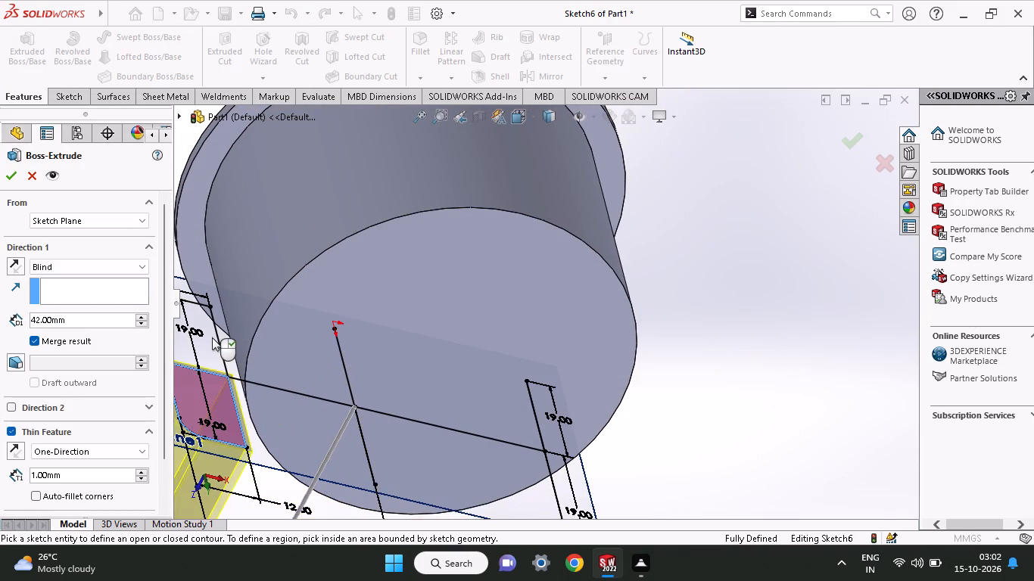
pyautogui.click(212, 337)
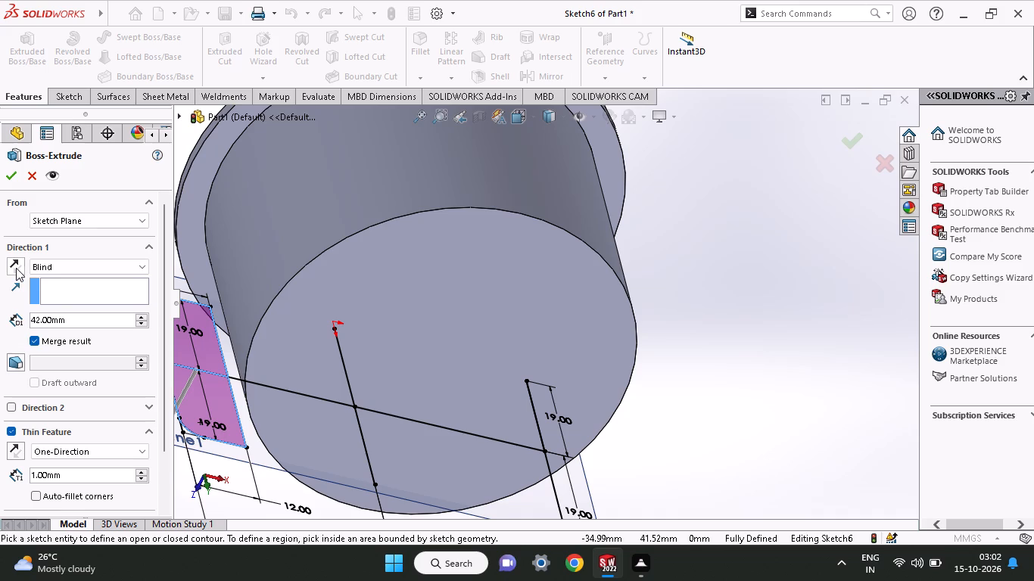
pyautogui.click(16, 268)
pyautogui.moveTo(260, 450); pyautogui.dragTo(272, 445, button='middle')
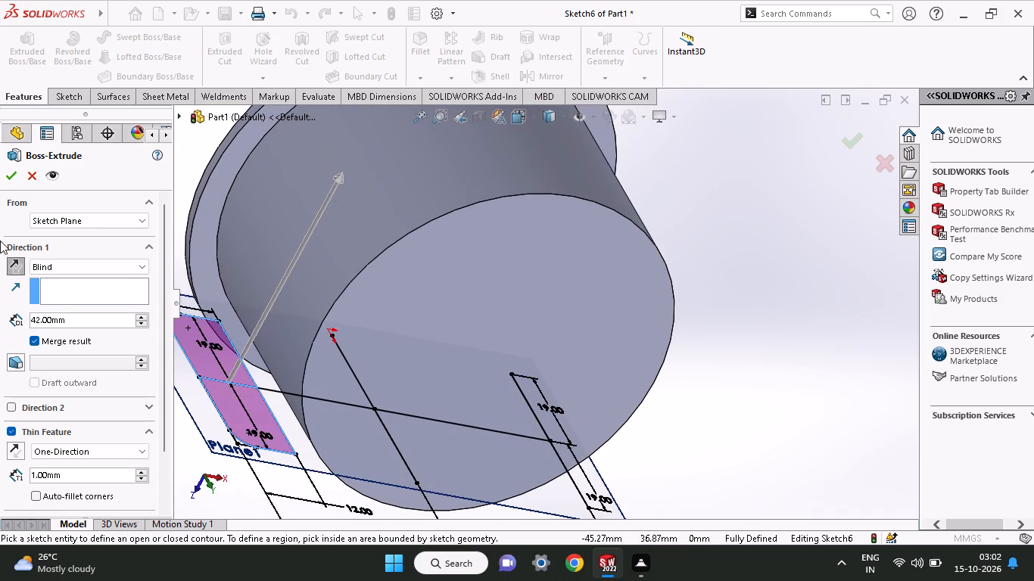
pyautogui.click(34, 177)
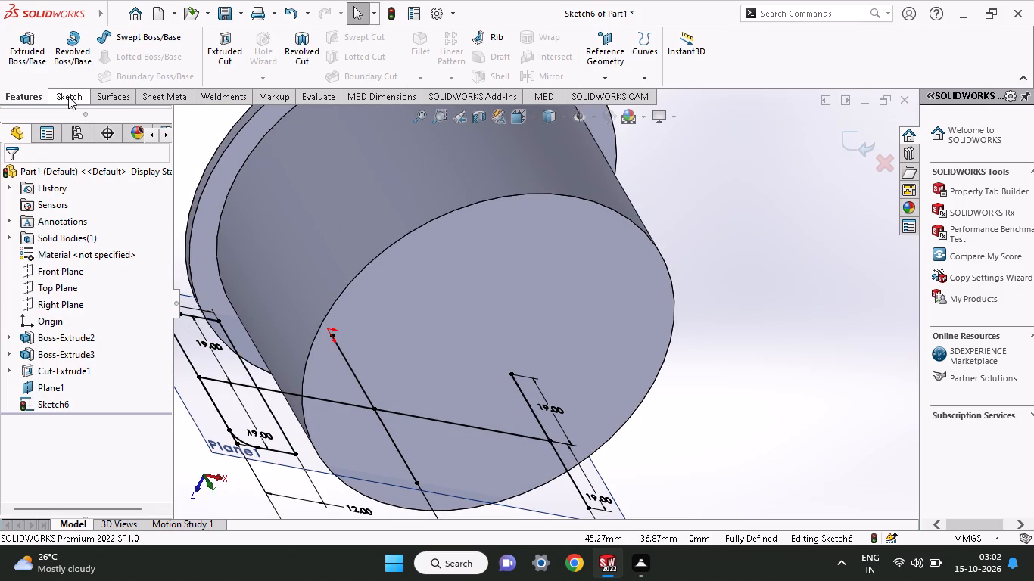
# Trim away the part of the horizontal centre line that crosses the inside of the negative-X rectangle.
pyautogui.click(69, 94)
pyautogui.click(228, 39)
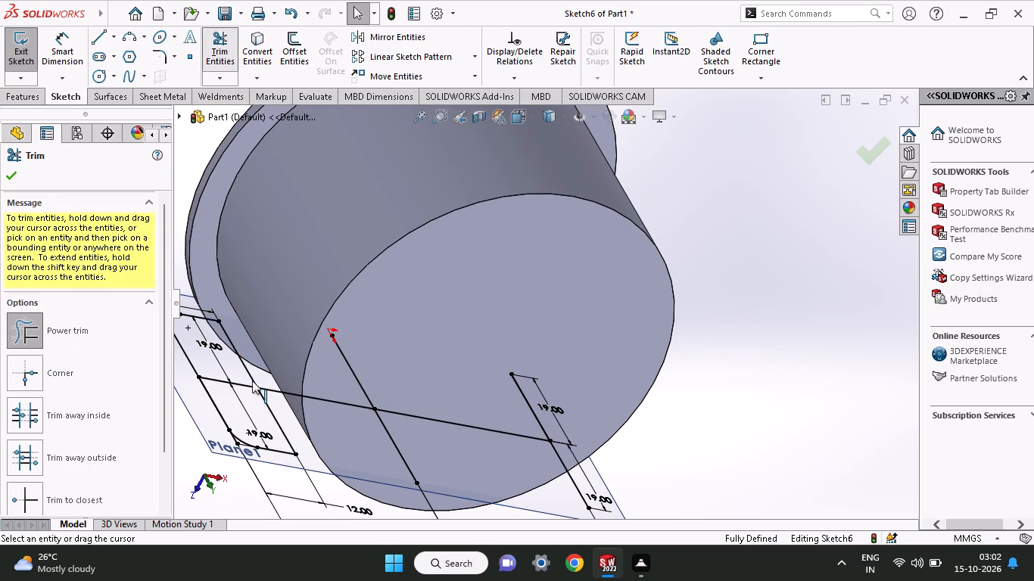
pyautogui.moveTo(249, 392); pyautogui.dragTo(237, 364)
pyautogui.moveTo(230, 403); pyautogui.dragTo(226, 391)
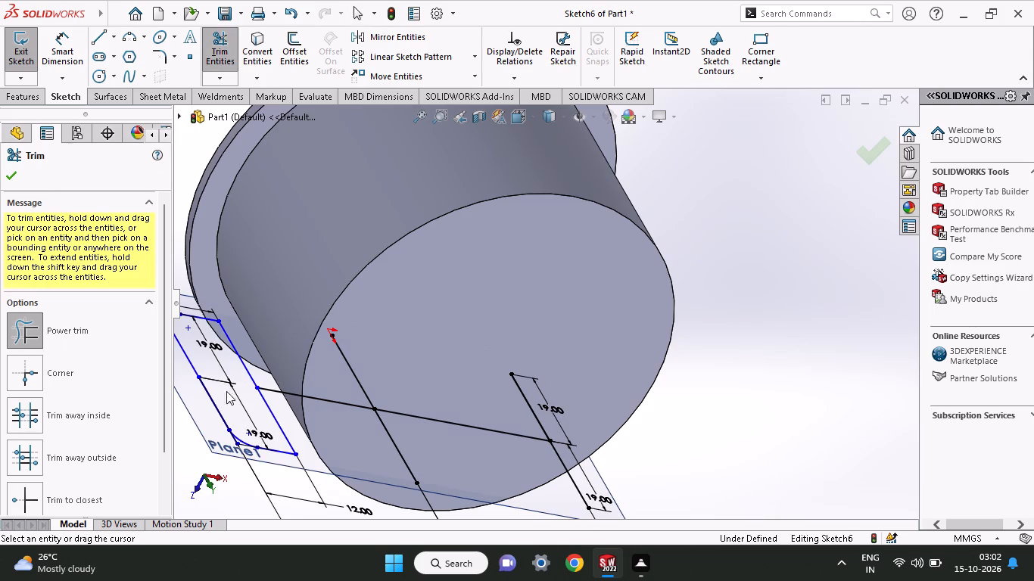
pyautogui.moveTo(226, 391); pyautogui.dragTo(217, 365)
pyautogui.moveTo(221, 396); pyautogui.dragTo(203, 368)
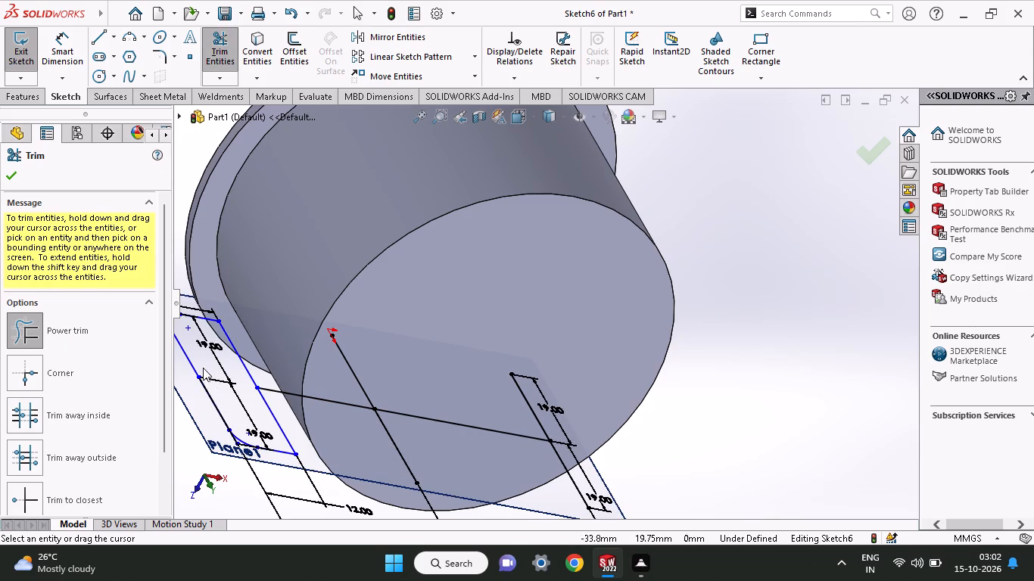
pyautogui.click(208, 377)
pyautogui.moveTo(214, 374); pyautogui.dragTo(223, 398)
pyautogui.moveTo(216, 374); pyautogui.dragTo(220, 386)
pyautogui.click(10, 182)
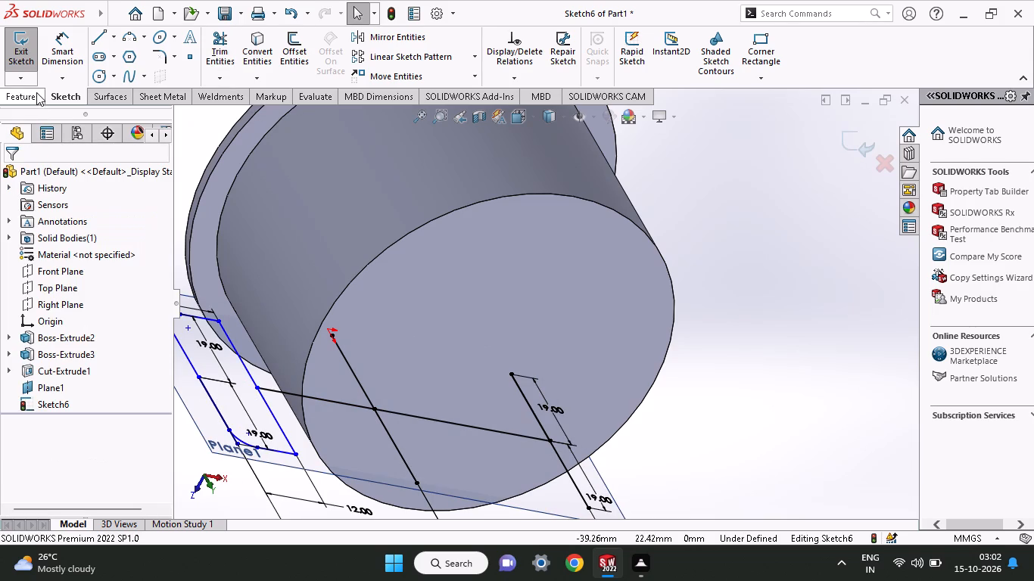
# Extrude the filleted negative-X rectangle region 3 mm blind in the reversed direction, with a 1 mm one-direction thin feature.
pyautogui.click(36, 92)
pyautogui.click(31, 50)
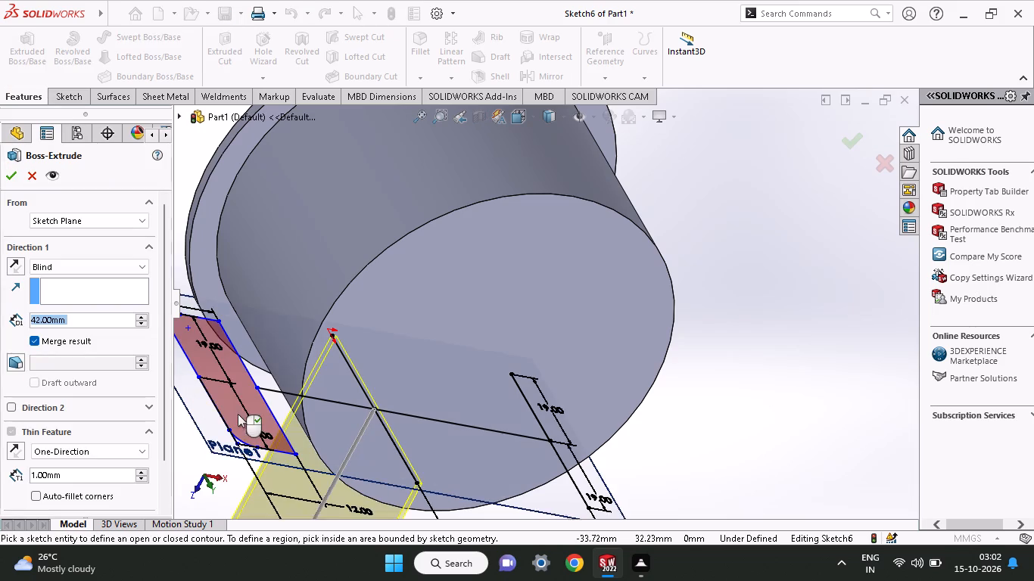
pyautogui.click(238, 414)
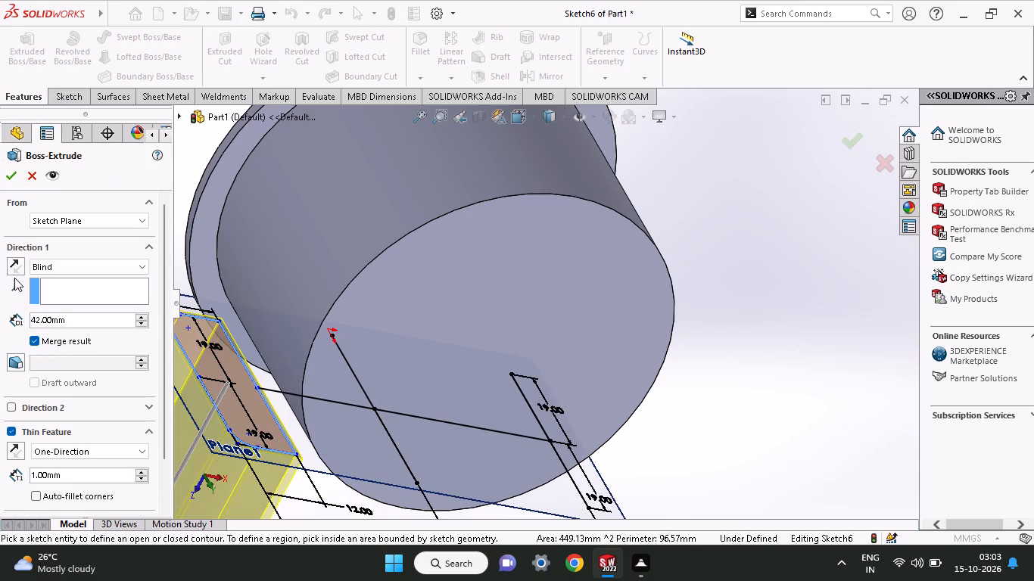
pyautogui.click(12, 269)
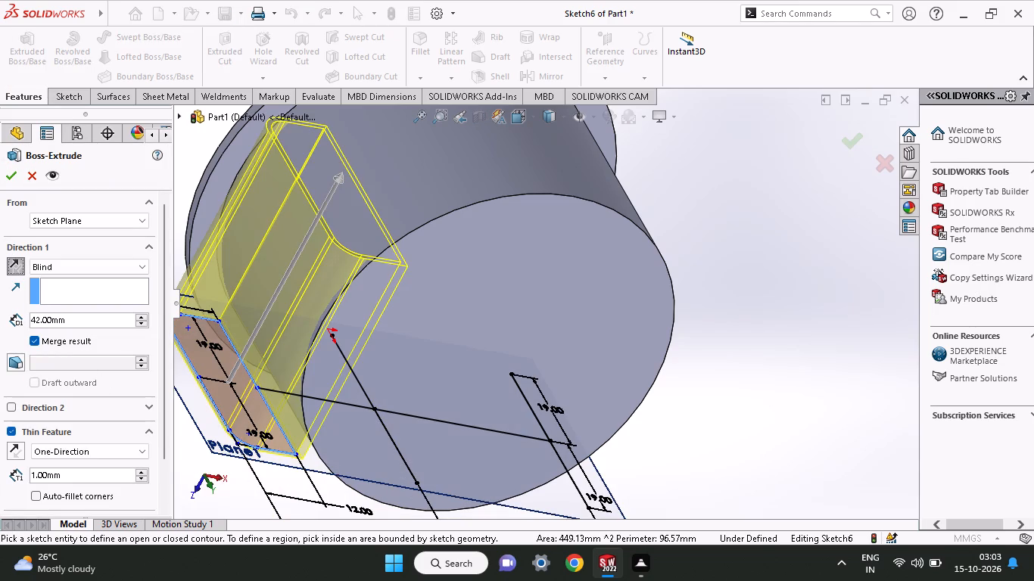
pyautogui.moveTo(73, 317); pyautogui.dragTo(0, 328)
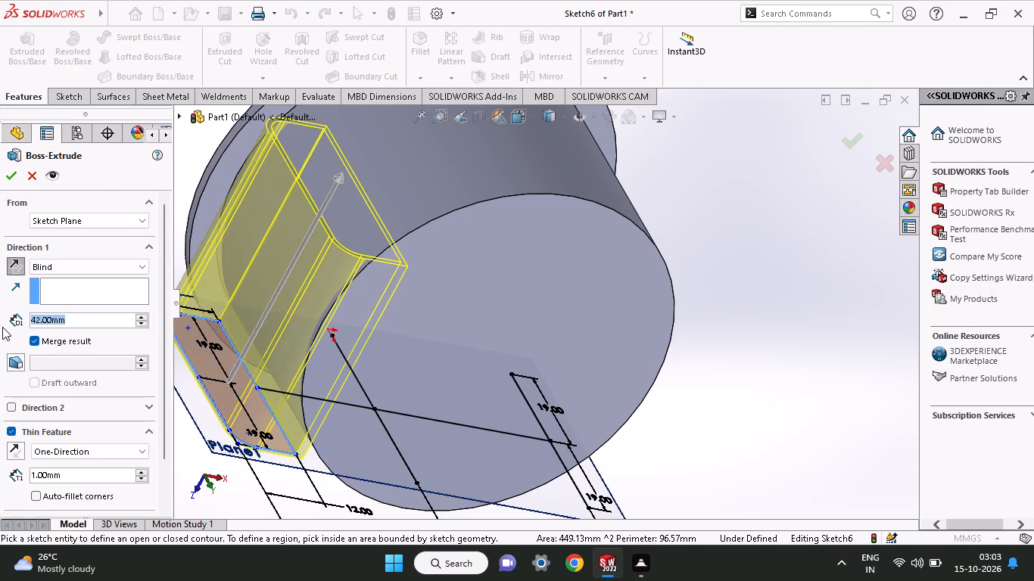
pyautogui.press('3')
pyautogui.press('Return')
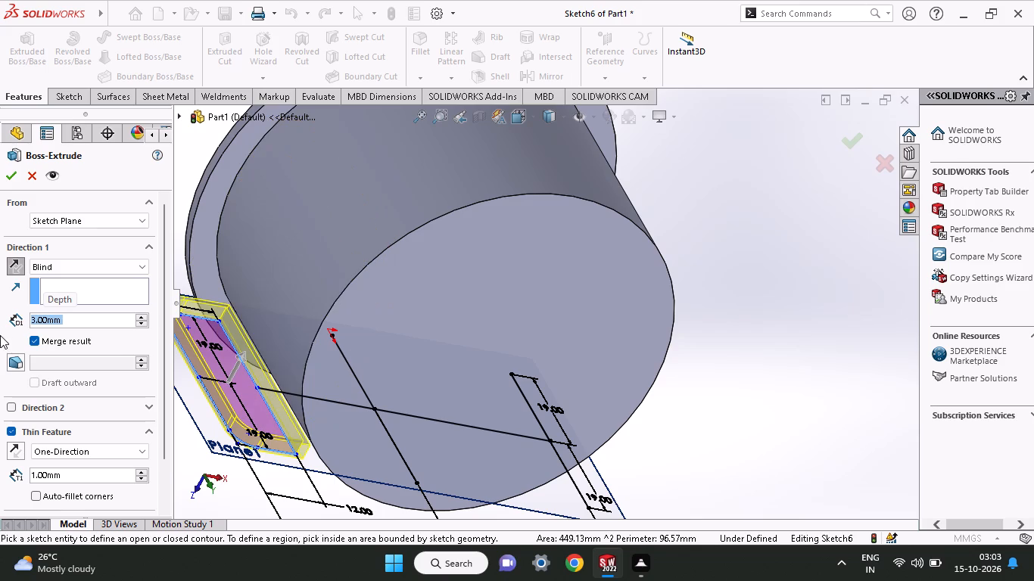
pyautogui.click(4, 172)
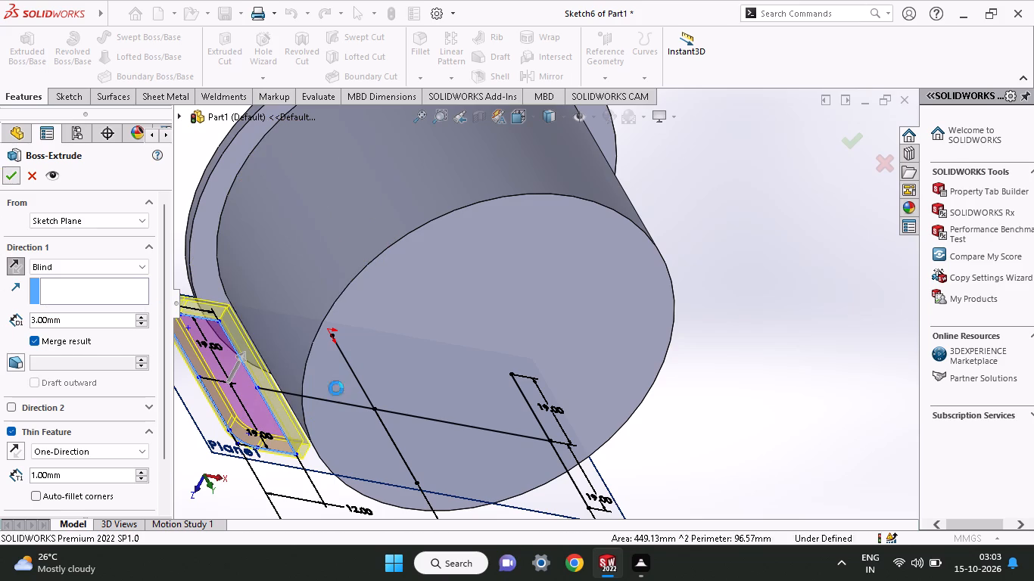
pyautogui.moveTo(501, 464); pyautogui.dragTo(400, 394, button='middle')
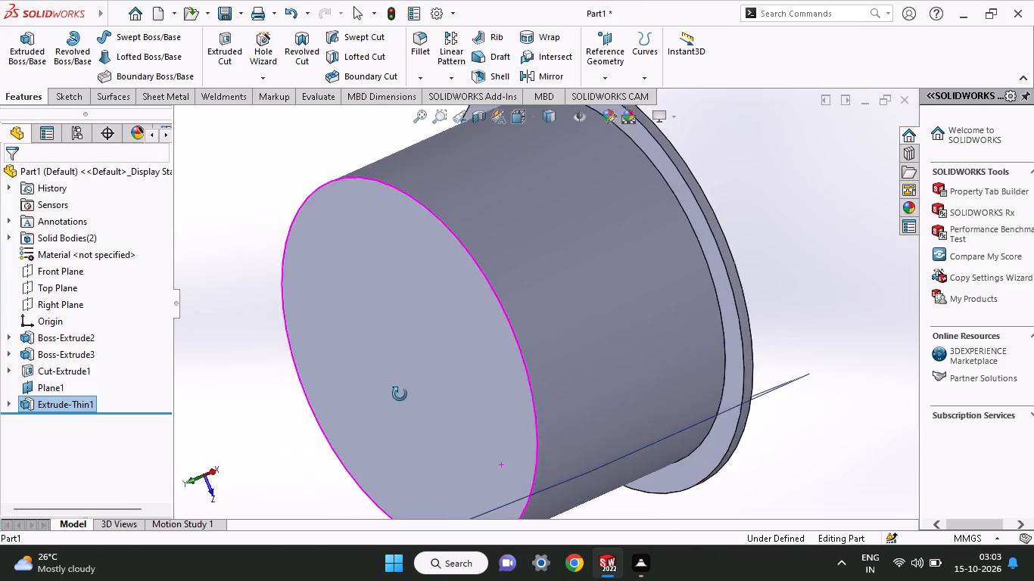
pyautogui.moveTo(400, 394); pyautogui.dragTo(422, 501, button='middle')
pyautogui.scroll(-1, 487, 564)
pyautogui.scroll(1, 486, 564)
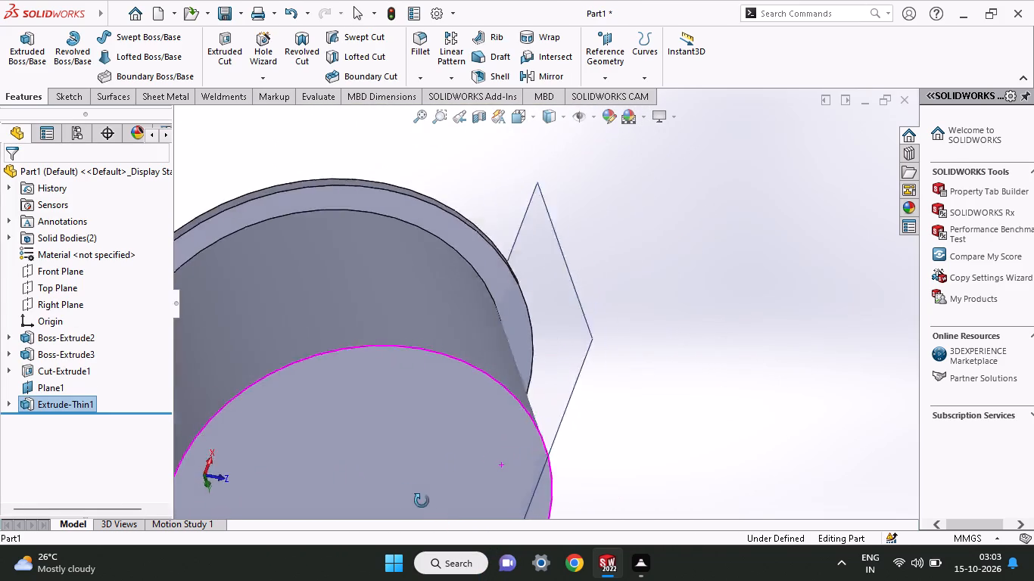
# Create a planar surface closing the opening of the thin-walled negative-X side tab, bounded by the six inner edges on one face.
pyautogui.moveTo(422, 501); pyautogui.dragTo(462, 544, button='middle')
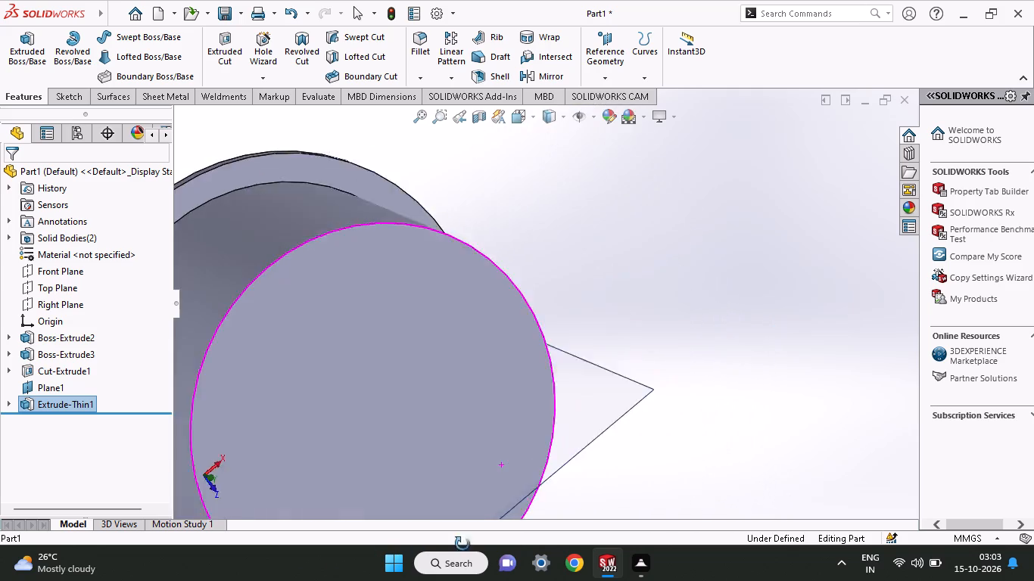
pyautogui.moveTo(462, 544); pyautogui.dragTo(506, 216, button='middle')
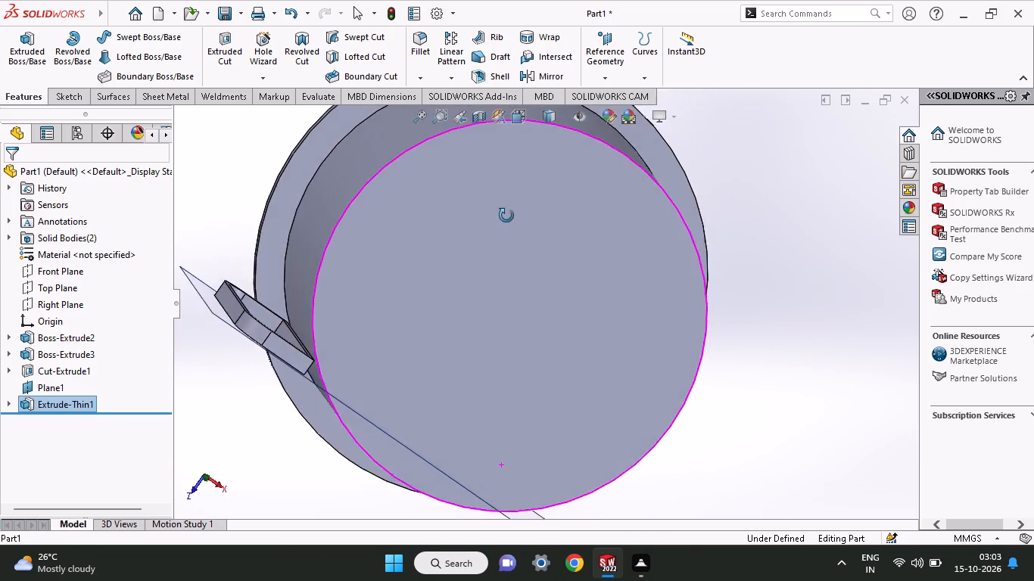
pyautogui.moveTo(506, 216); pyautogui.dragTo(511, 200, button='middle')
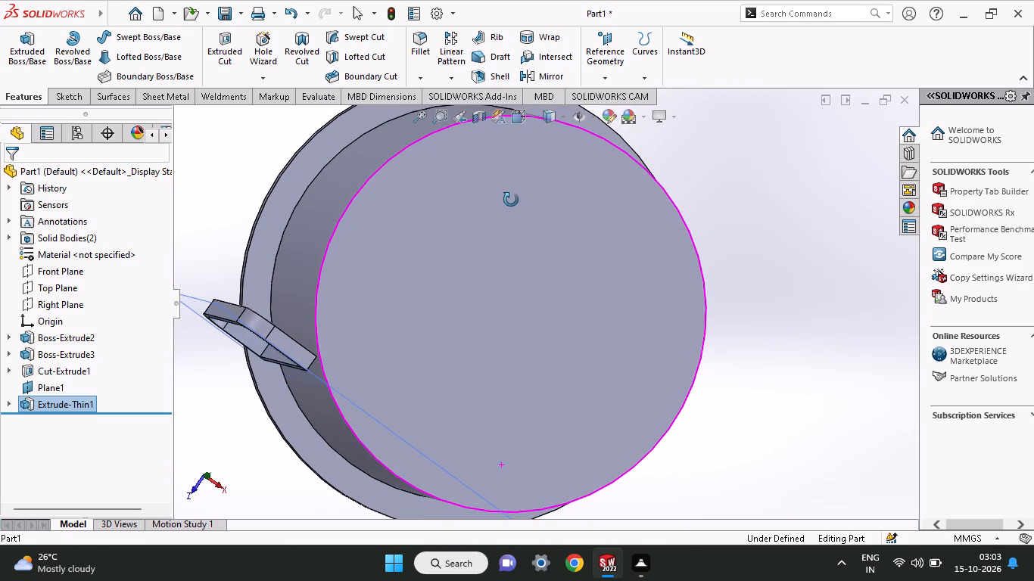
pyautogui.moveTo(511, 200); pyautogui.dragTo(496, 224, button='middle')
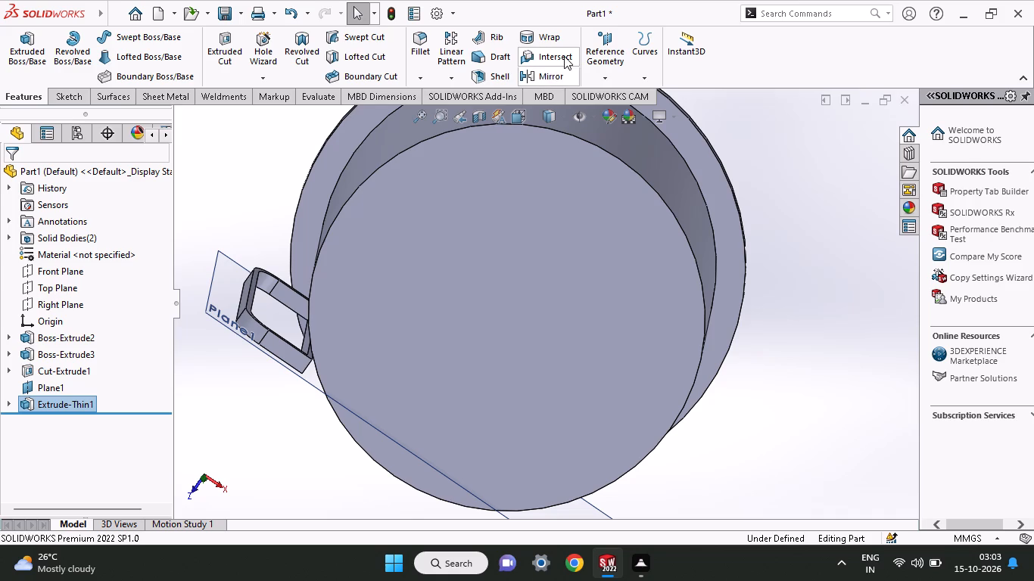
pyautogui.click(126, 98)
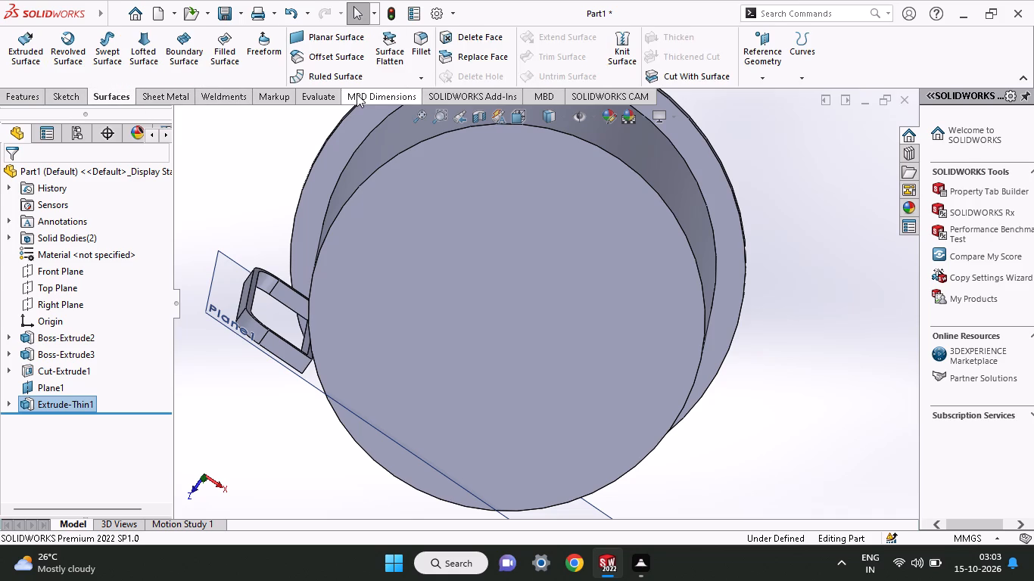
pyautogui.click(343, 36)
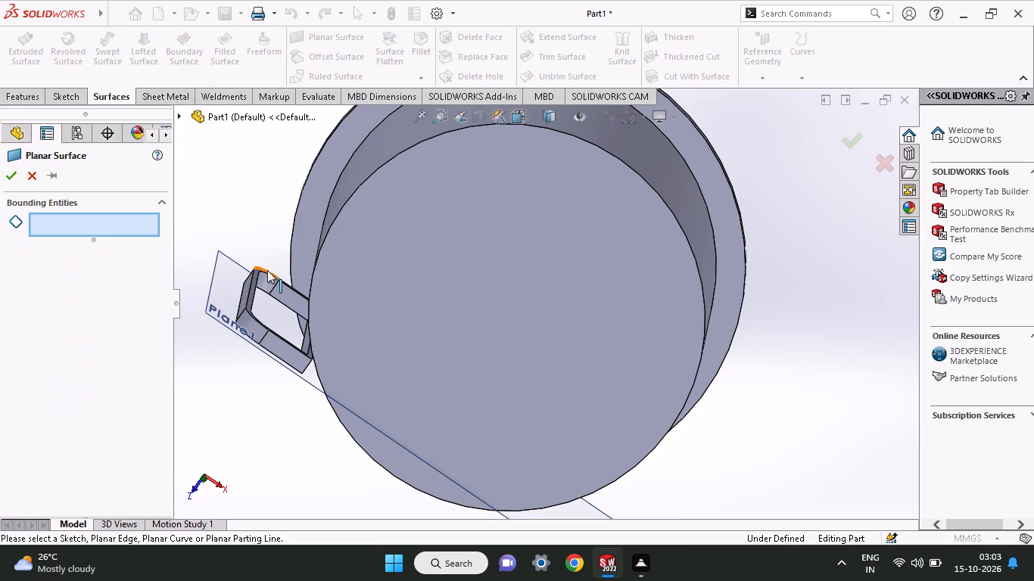
pyautogui.click(264, 273)
pyautogui.click(257, 292)
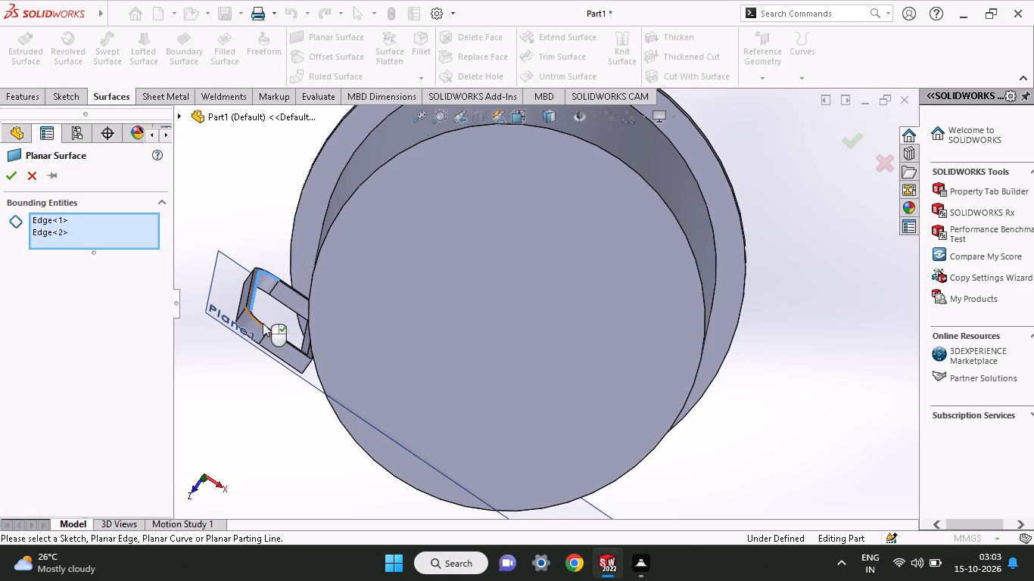
pyautogui.moveTo(279, 312); pyautogui.dragTo(268, 390, button='middle')
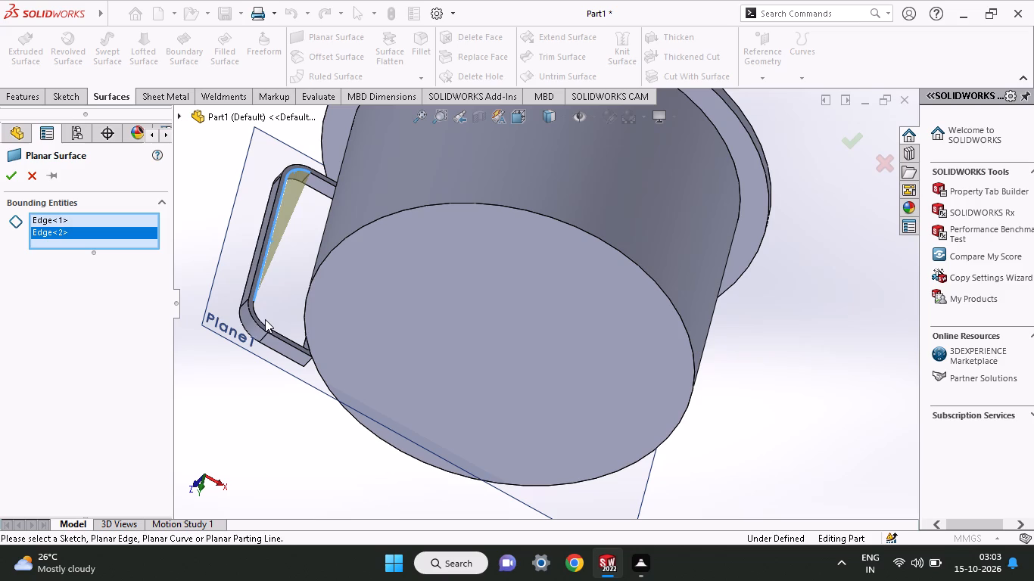
pyautogui.click(261, 319)
pyautogui.click(278, 334)
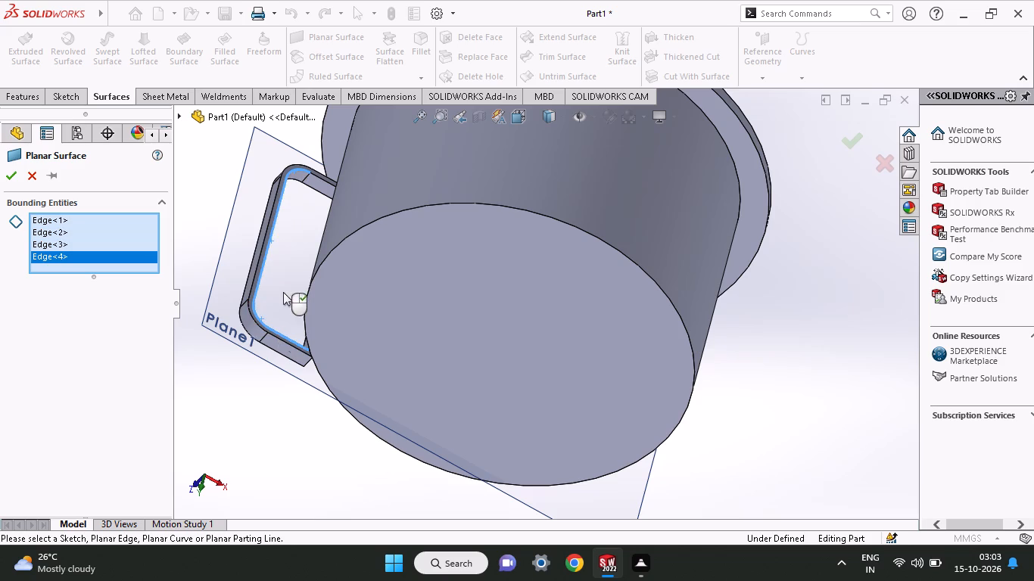
pyautogui.moveTo(283, 291); pyautogui.dragTo(320, 297, button='middle')
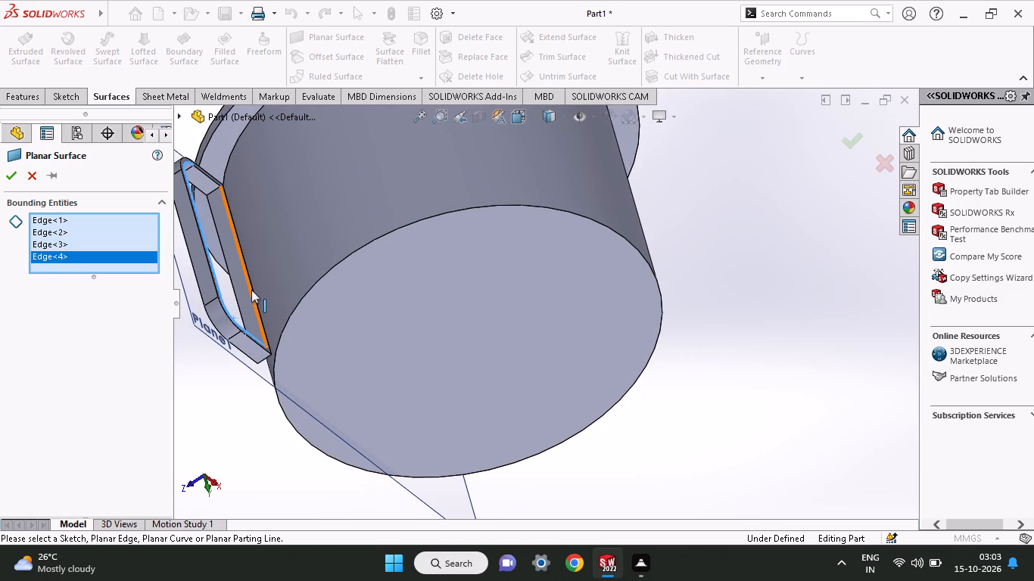
pyautogui.click(251, 290)
pyautogui.click(213, 182)
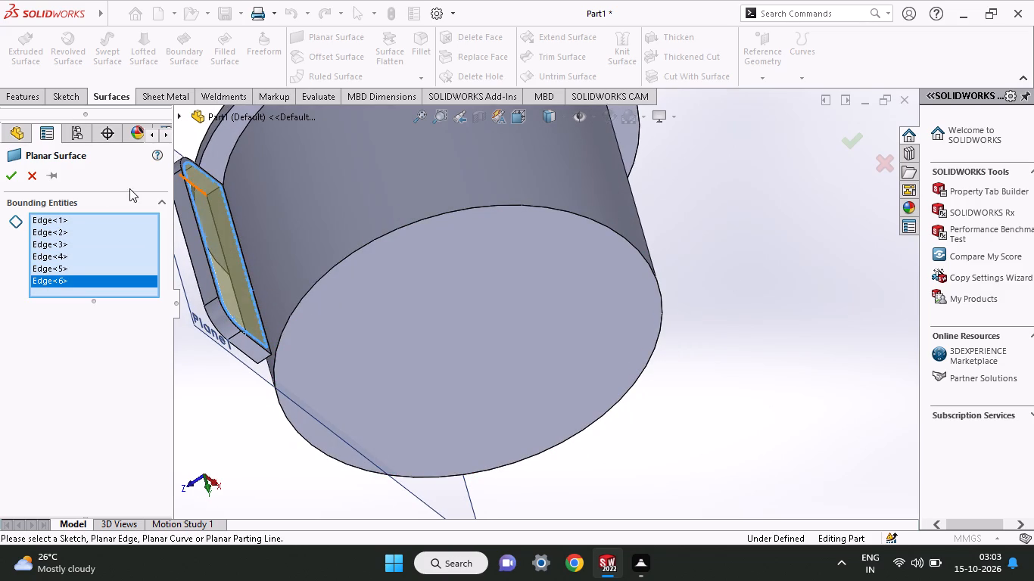
pyautogui.click(6, 174)
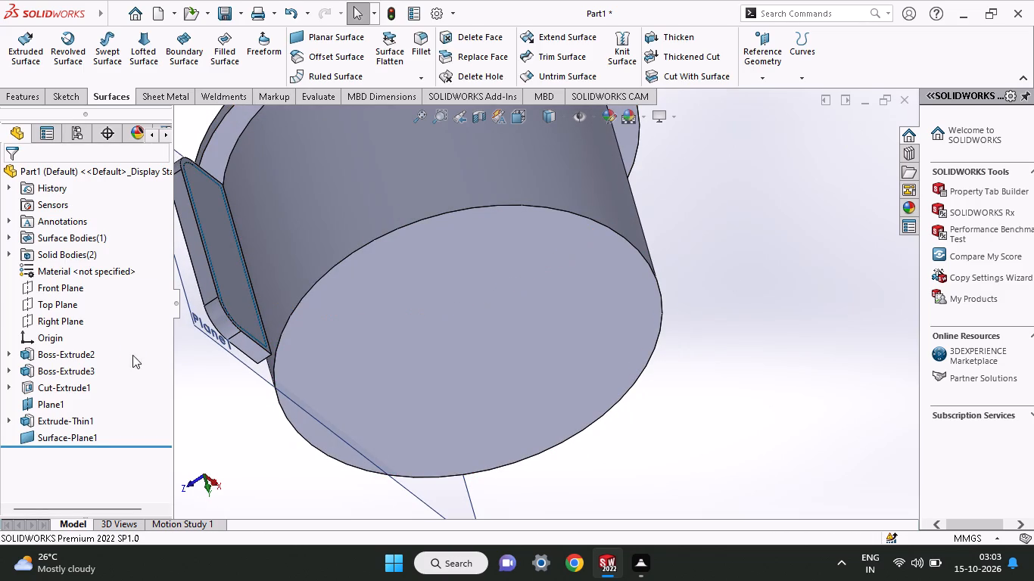
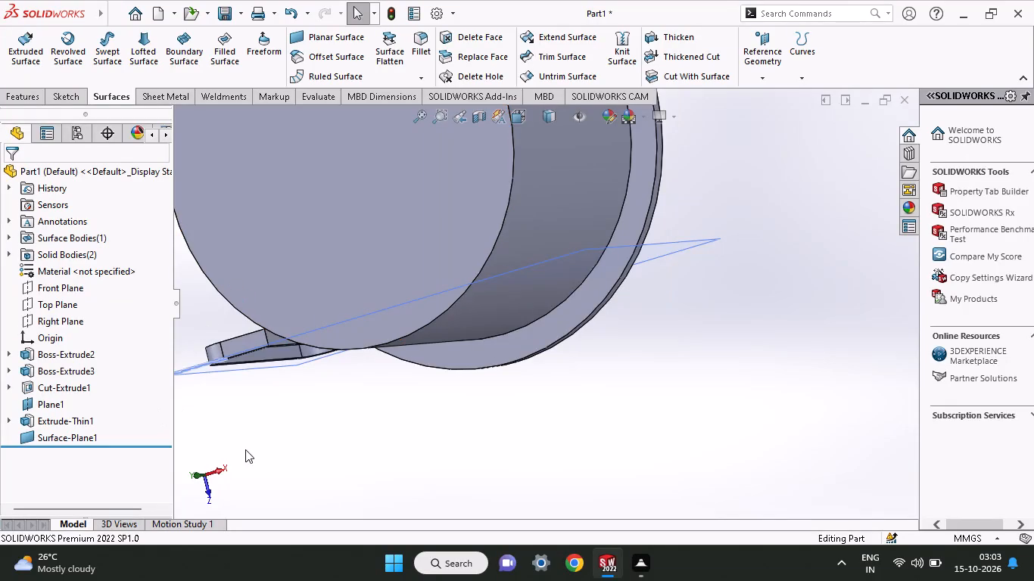
# Create a planar surface over the open face of the negative-X side tab, bounded by its six outer edges.
pyautogui.moveTo(243, 433); pyautogui.dragTo(242, 370, button='middle')
pyautogui.scroll(-1, 182, 241)
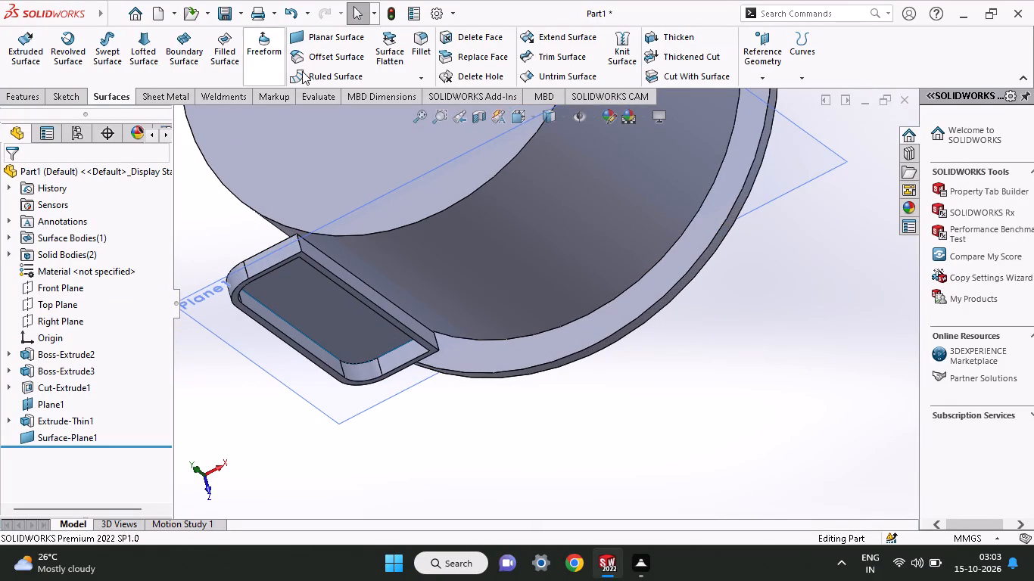
pyautogui.click(326, 35)
pyautogui.scroll(1, 284, 314)
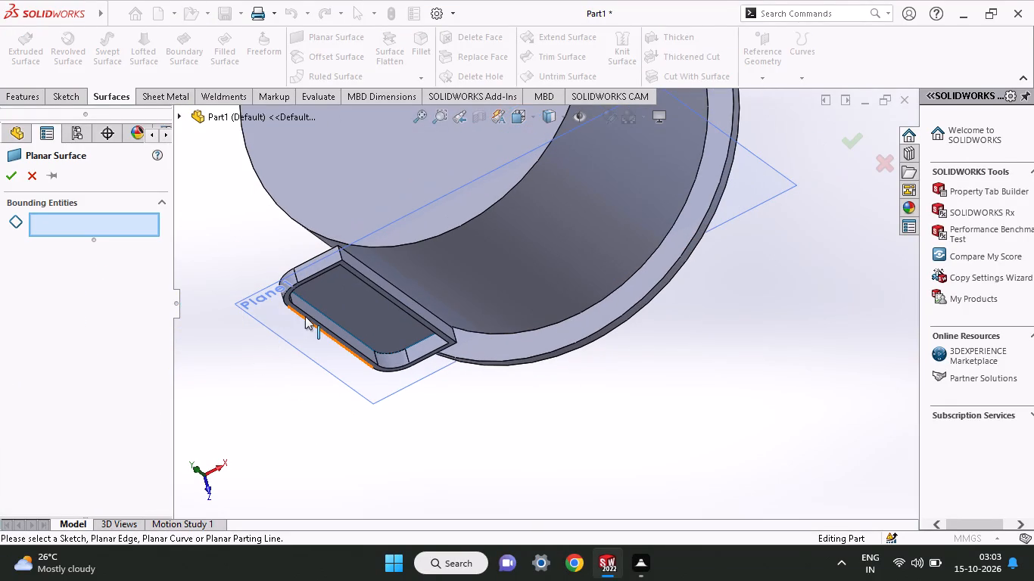
pyautogui.click(305, 316)
pyautogui.click(285, 302)
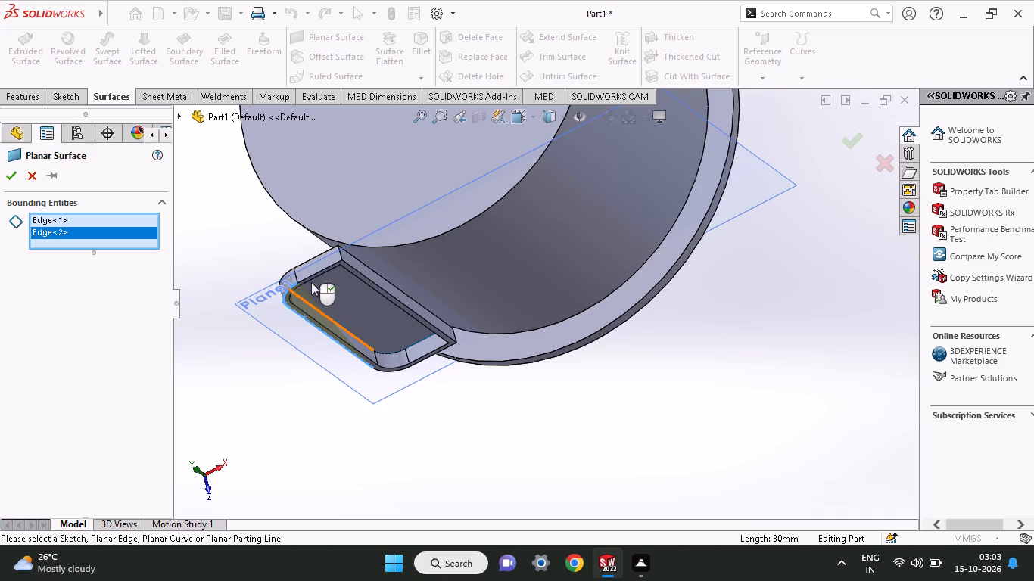
pyautogui.click(315, 273)
pyautogui.click(378, 284)
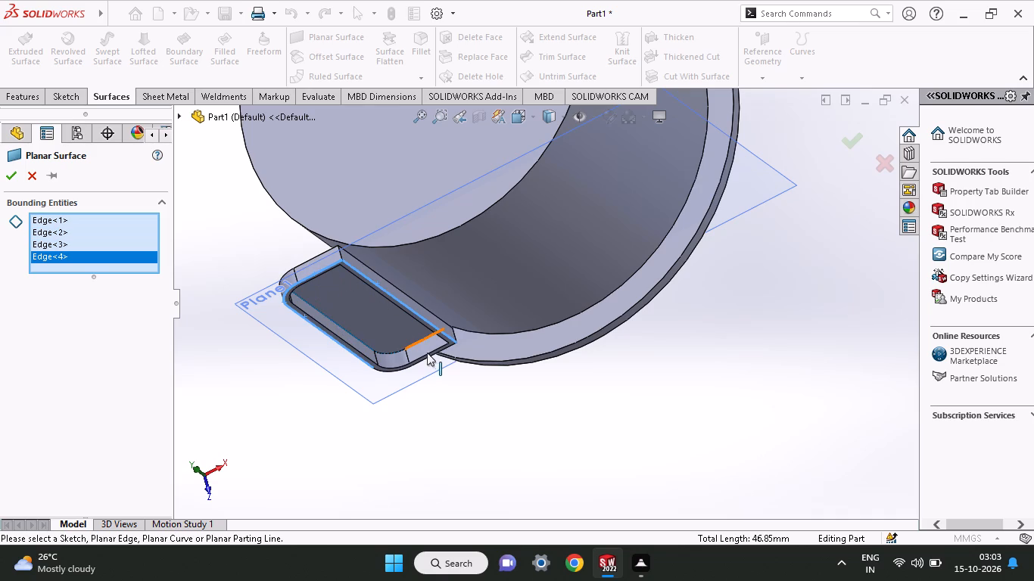
pyautogui.click(446, 348)
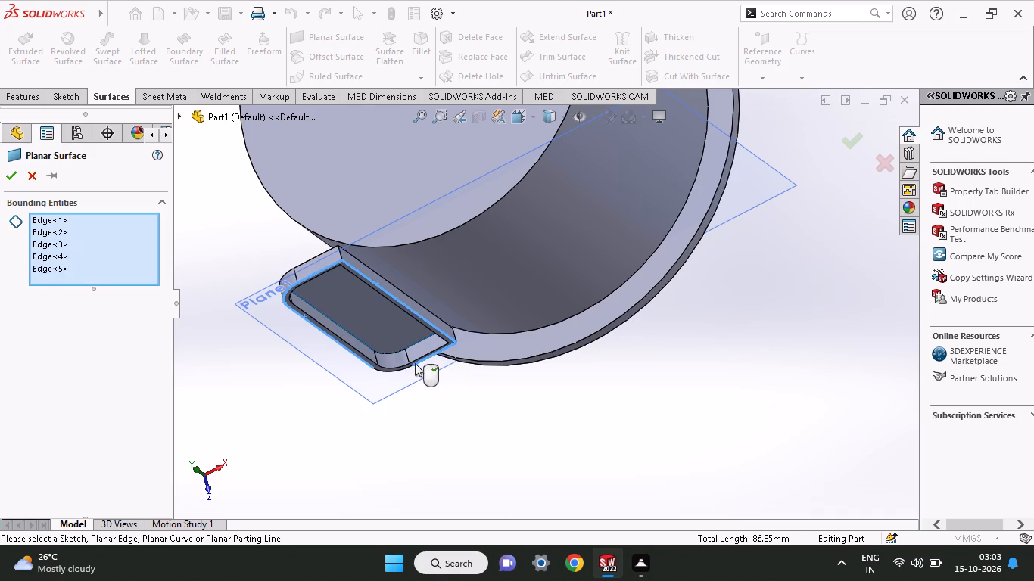
pyautogui.click(400, 371)
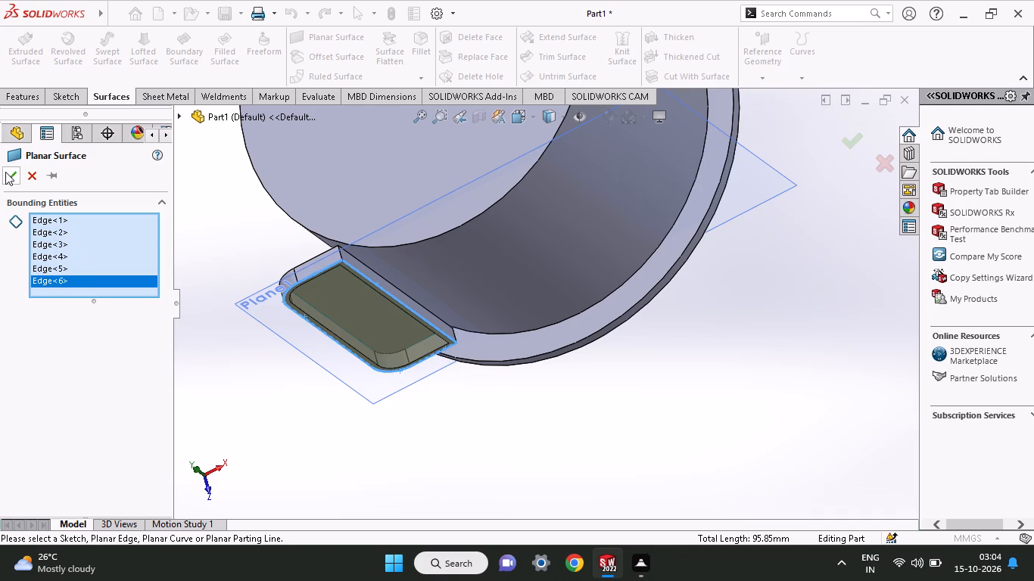
pyautogui.click(5, 172)
# Start a new sketch on the reference plane Plane1.
pyautogui.moveTo(323, 352); pyautogui.dragTo(350, 461, button='middle')
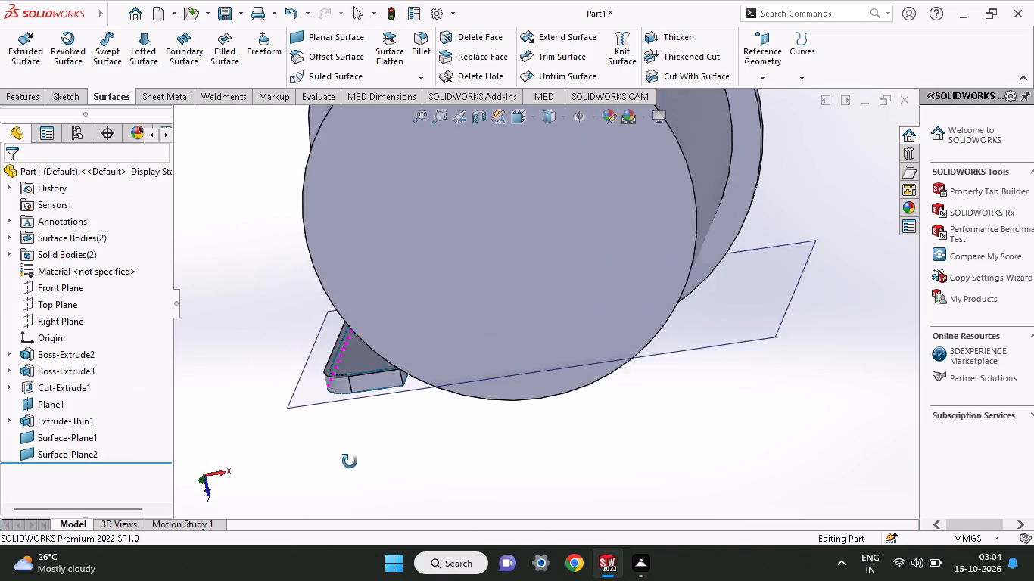
pyautogui.moveTo(350, 461); pyautogui.dragTo(349, 462, button='middle')
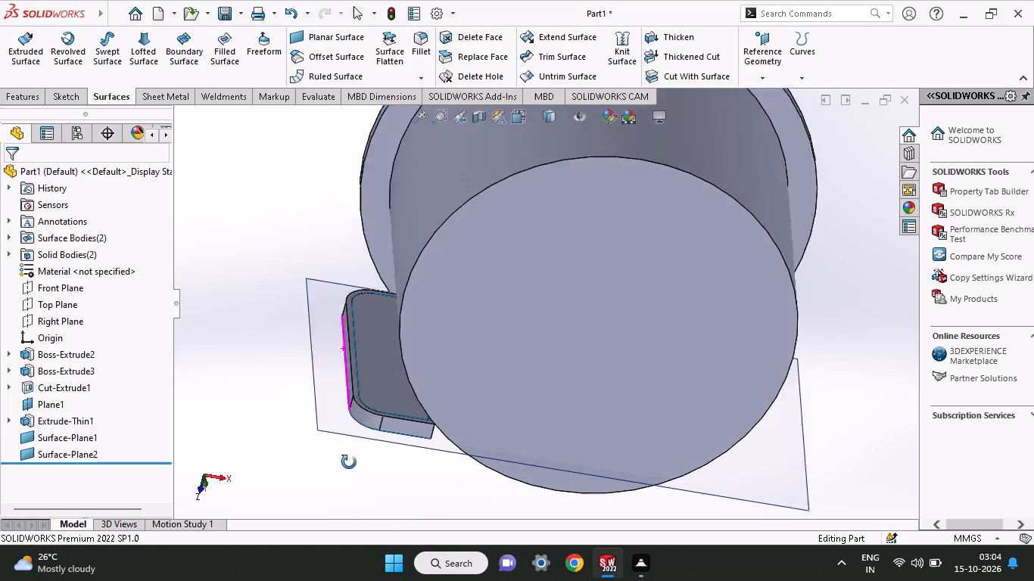
pyautogui.moveTo(349, 462); pyautogui.dragTo(309, 527, button='middle')
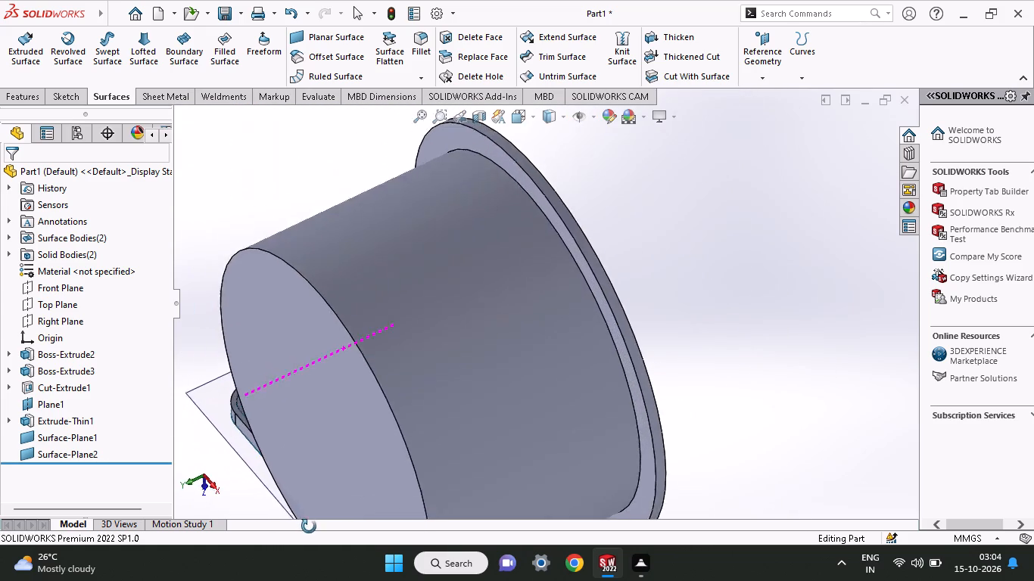
pyautogui.moveTo(309, 527); pyautogui.dragTo(377, 335, button='middle')
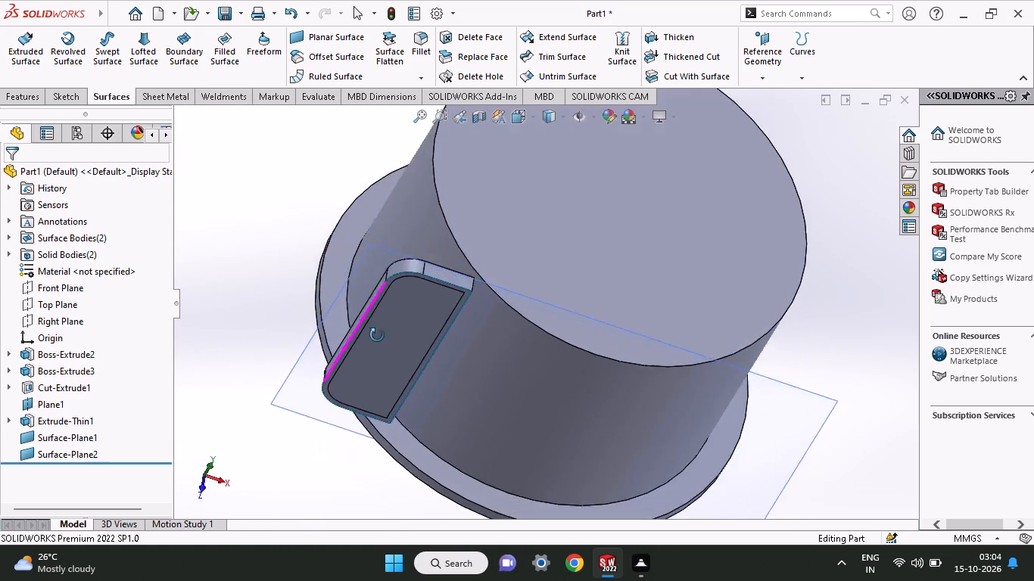
pyautogui.moveTo(377, 335); pyautogui.dragTo(396, 191, button='middle')
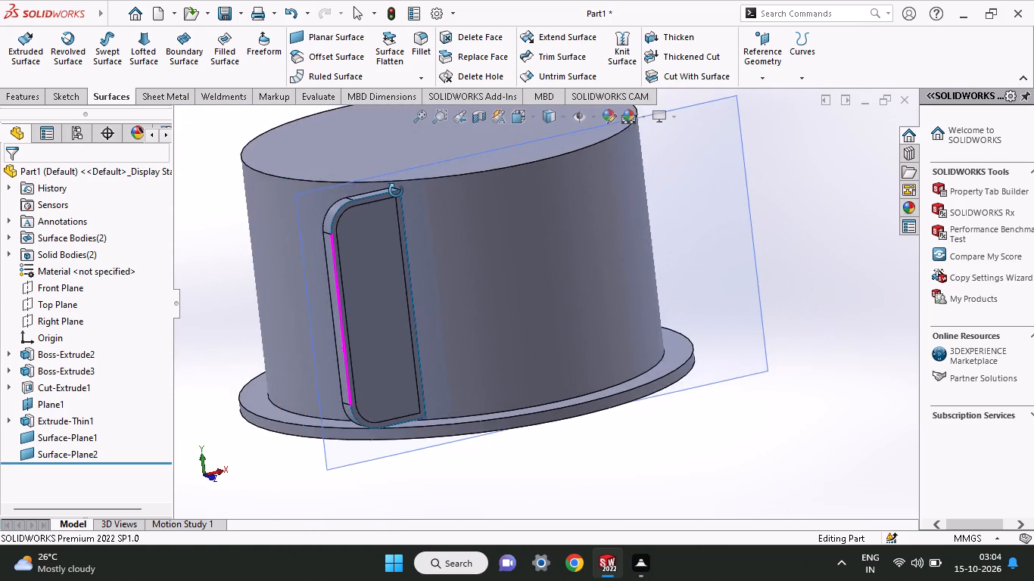
pyautogui.moveTo(396, 191); pyautogui.dragTo(366, 182, button='middle')
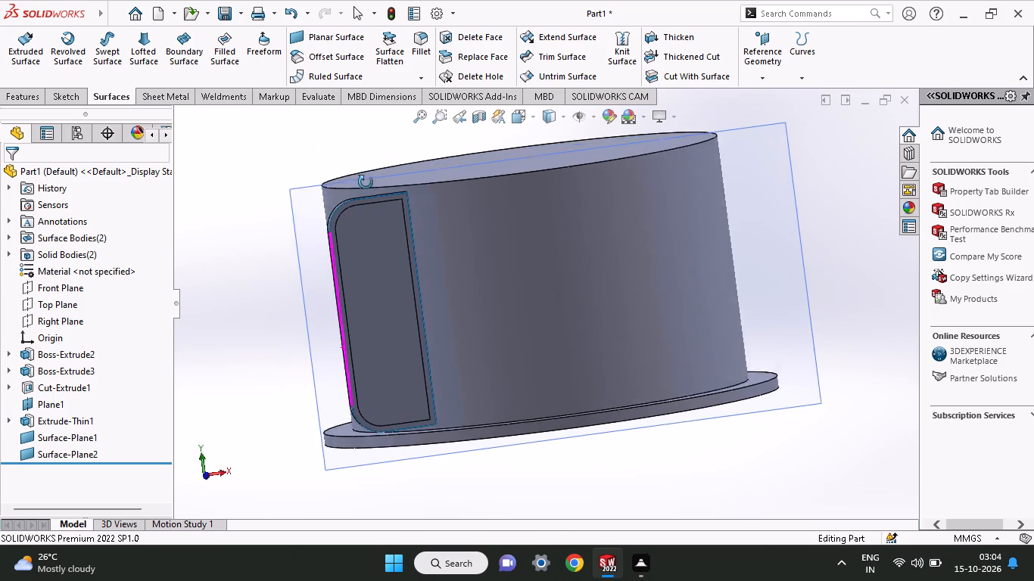
pyautogui.moveTo(366, 182); pyautogui.dragTo(363, 184, button='middle')
pyautogui.click(669, 317)
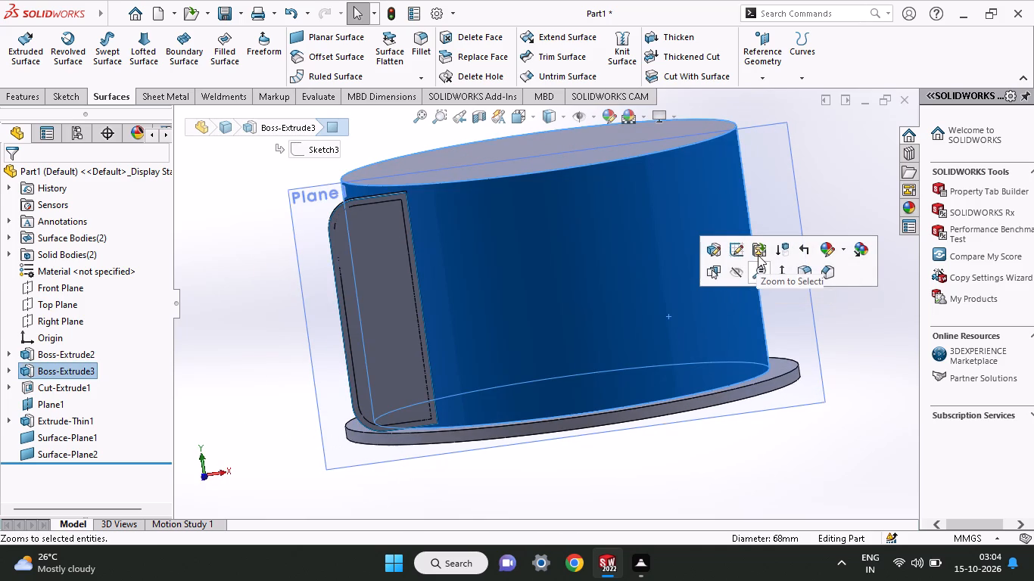
pyautogui.click(886, 351)
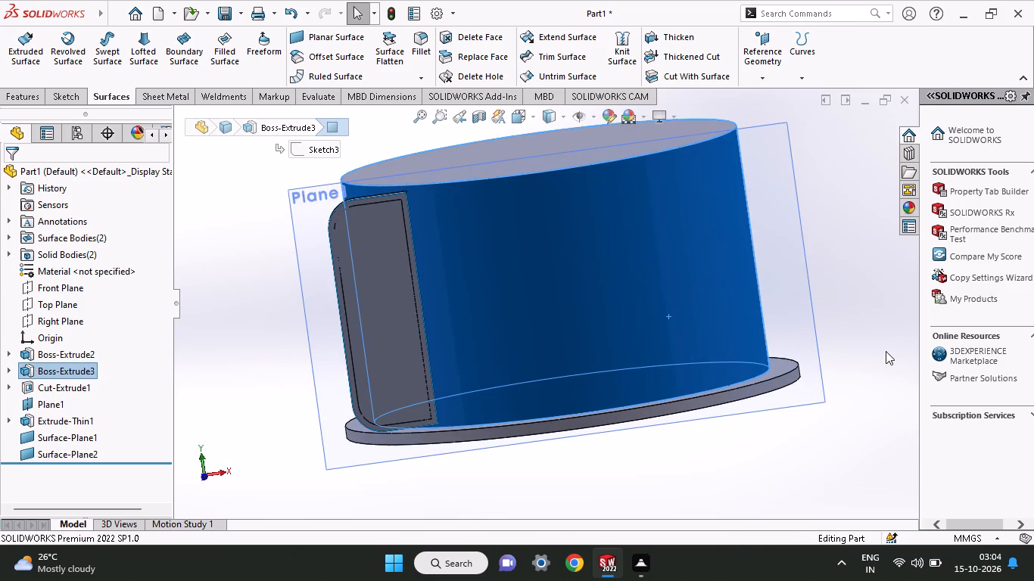
pyautogui.click(800, 325)
pyautogui.click(867, 282)
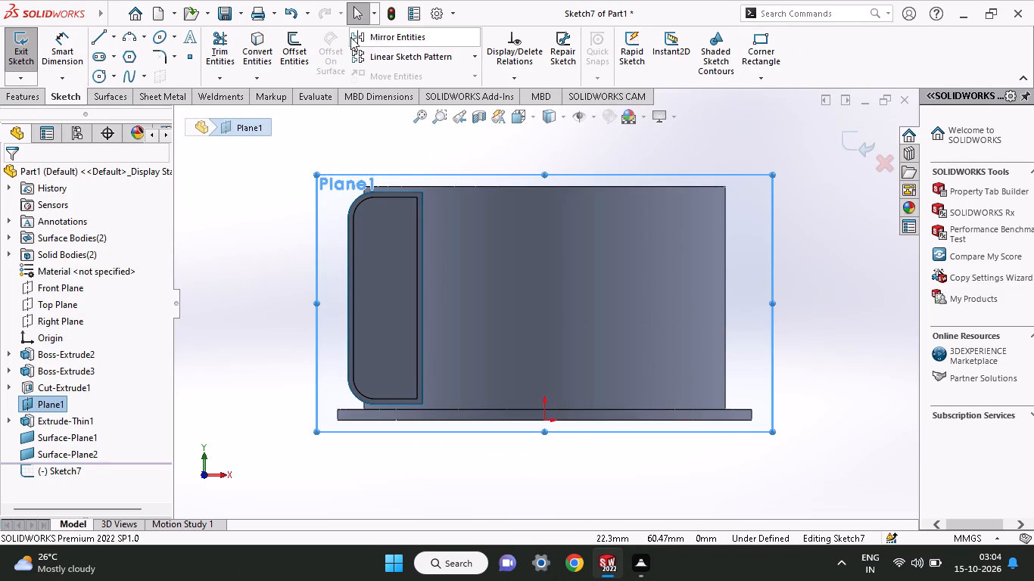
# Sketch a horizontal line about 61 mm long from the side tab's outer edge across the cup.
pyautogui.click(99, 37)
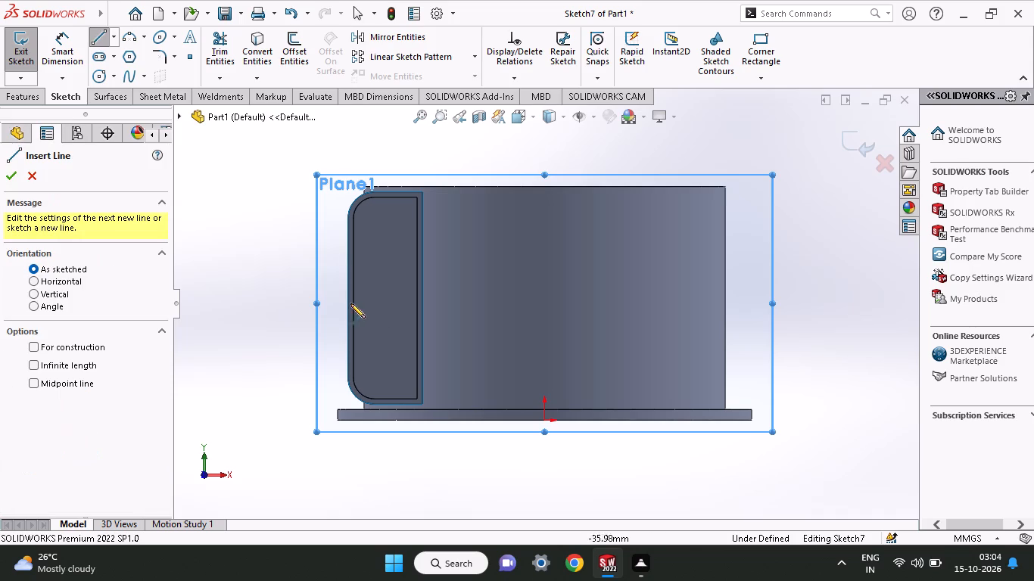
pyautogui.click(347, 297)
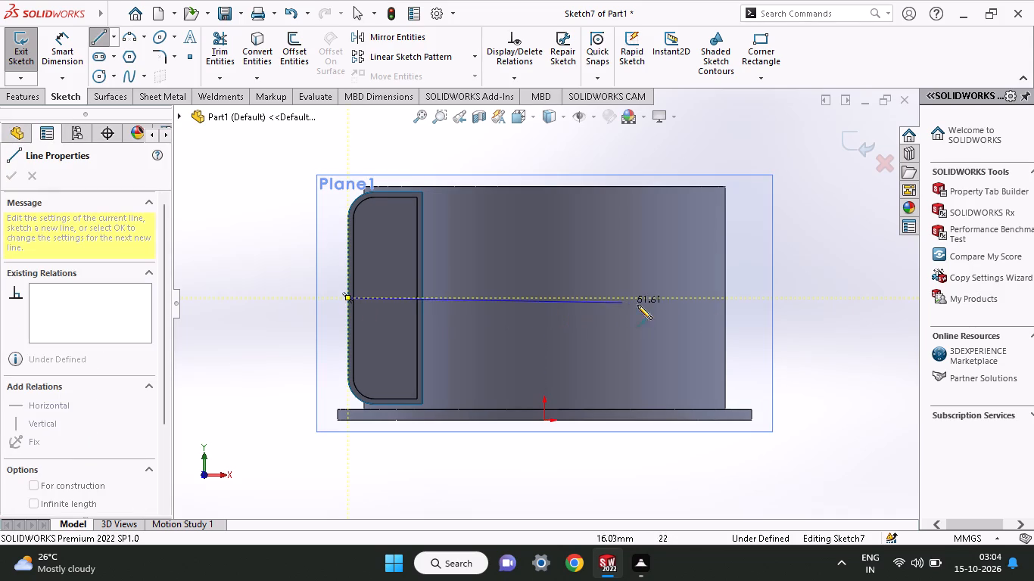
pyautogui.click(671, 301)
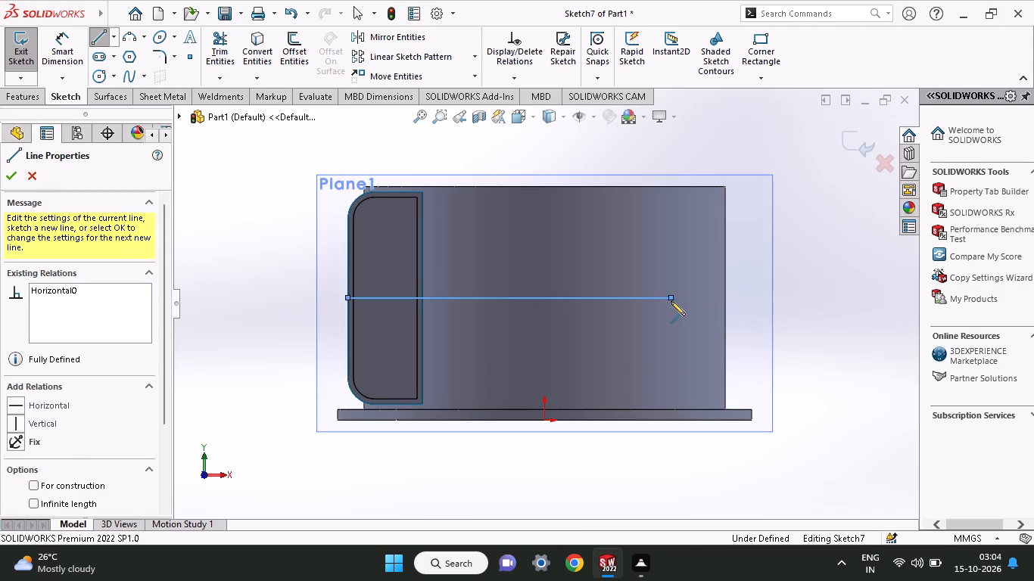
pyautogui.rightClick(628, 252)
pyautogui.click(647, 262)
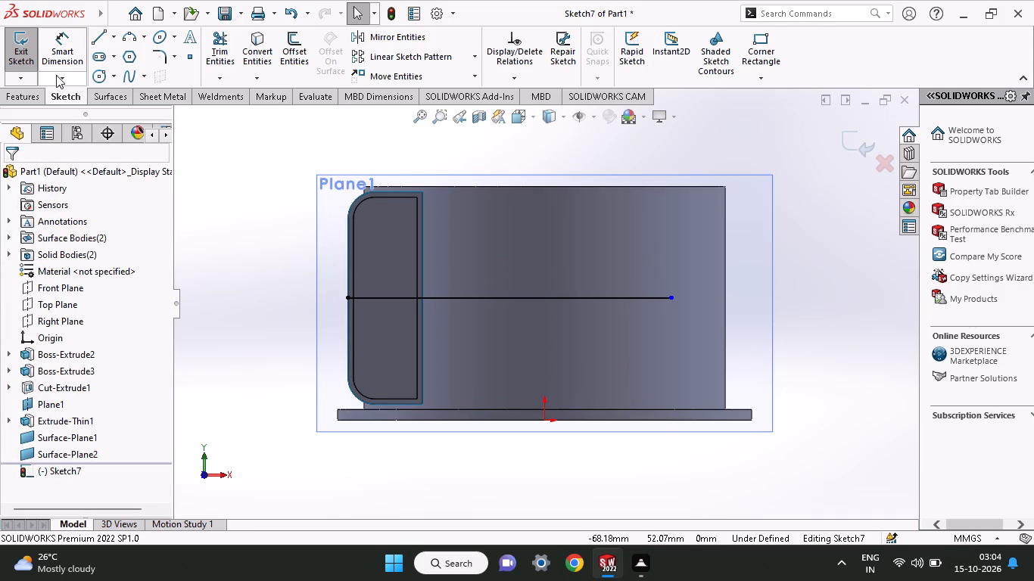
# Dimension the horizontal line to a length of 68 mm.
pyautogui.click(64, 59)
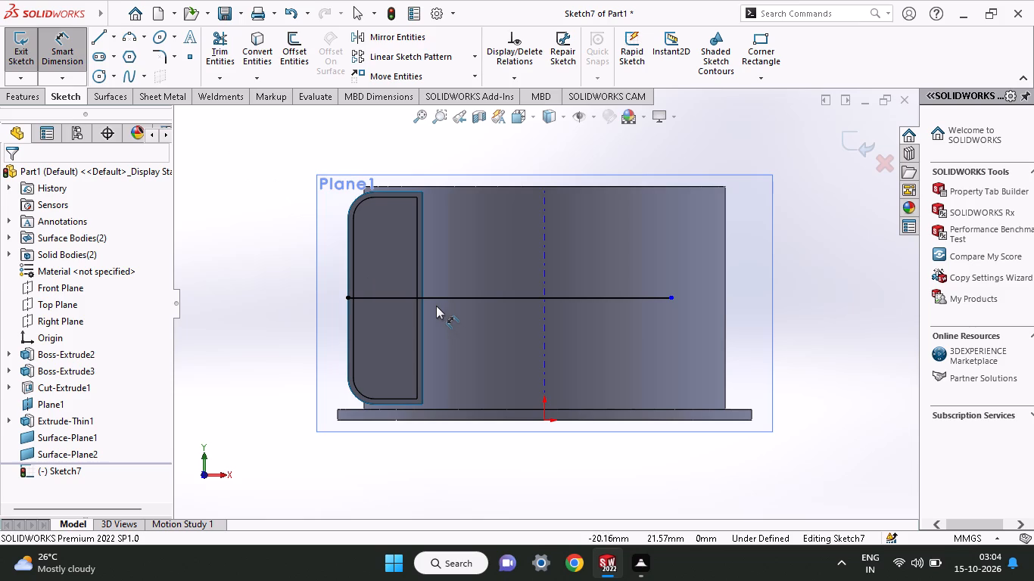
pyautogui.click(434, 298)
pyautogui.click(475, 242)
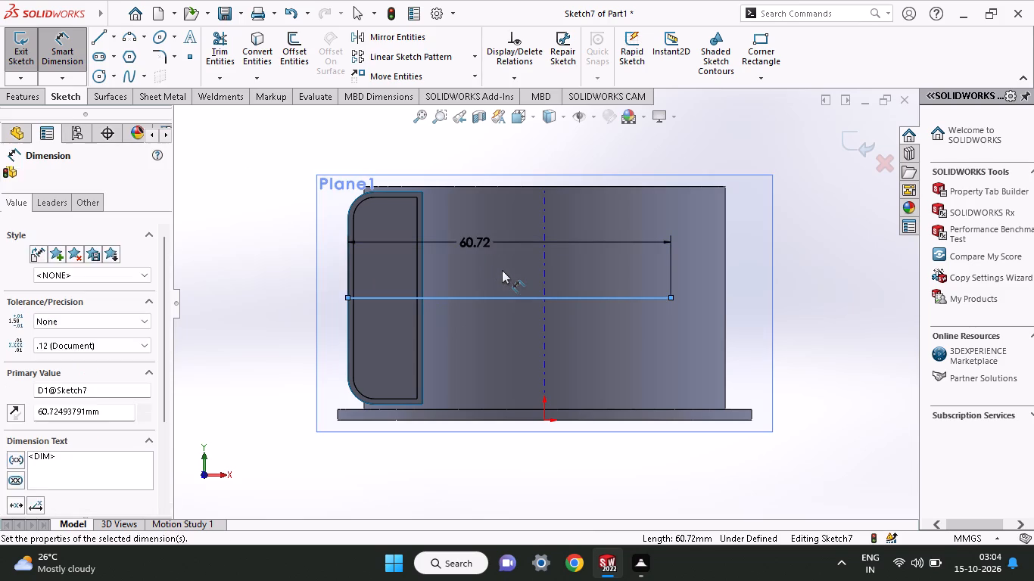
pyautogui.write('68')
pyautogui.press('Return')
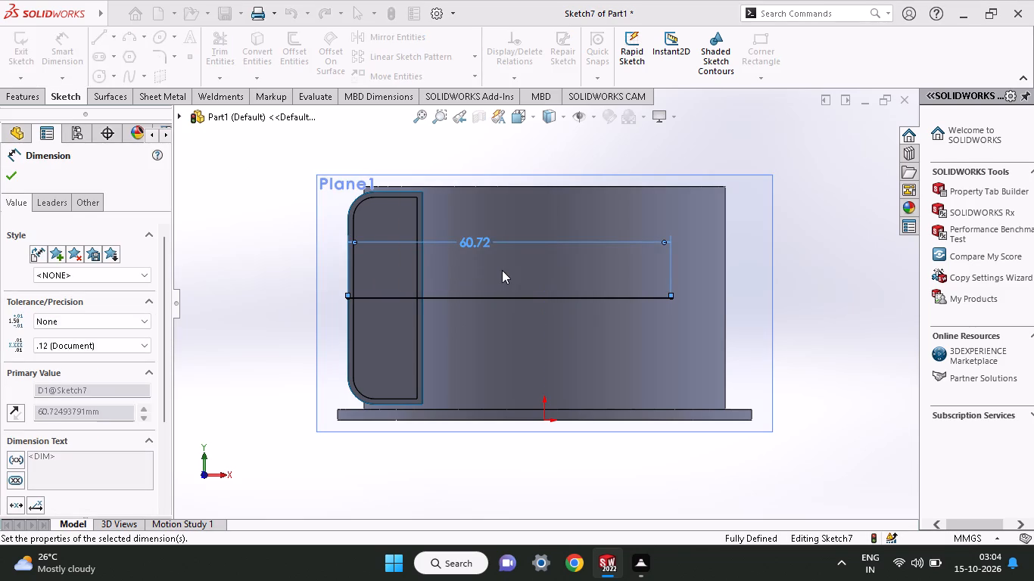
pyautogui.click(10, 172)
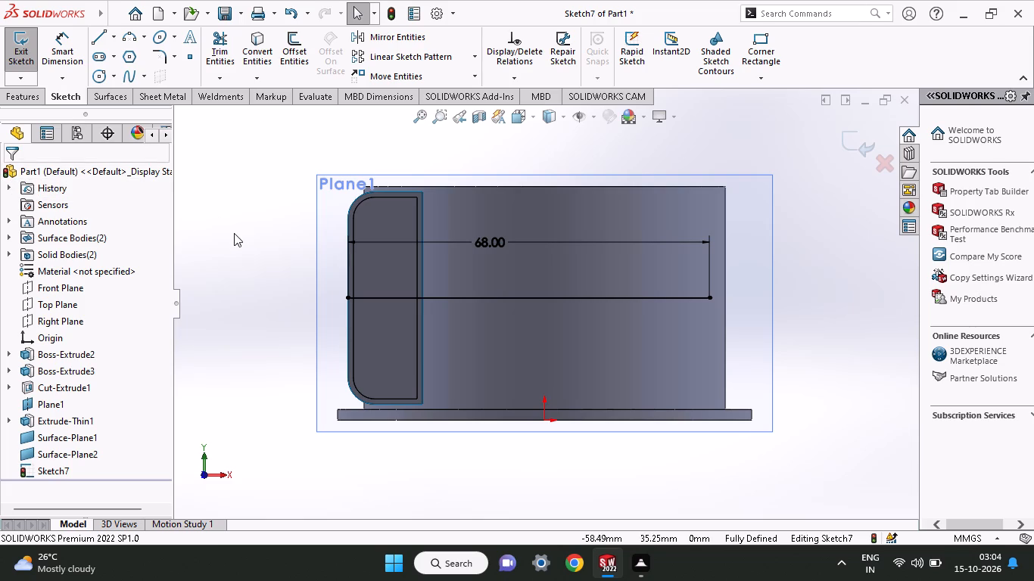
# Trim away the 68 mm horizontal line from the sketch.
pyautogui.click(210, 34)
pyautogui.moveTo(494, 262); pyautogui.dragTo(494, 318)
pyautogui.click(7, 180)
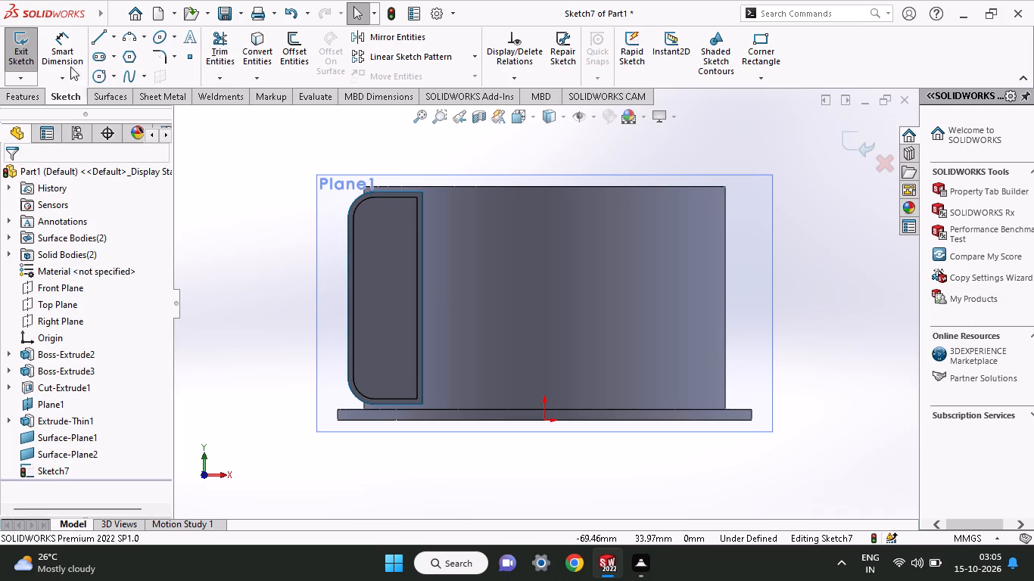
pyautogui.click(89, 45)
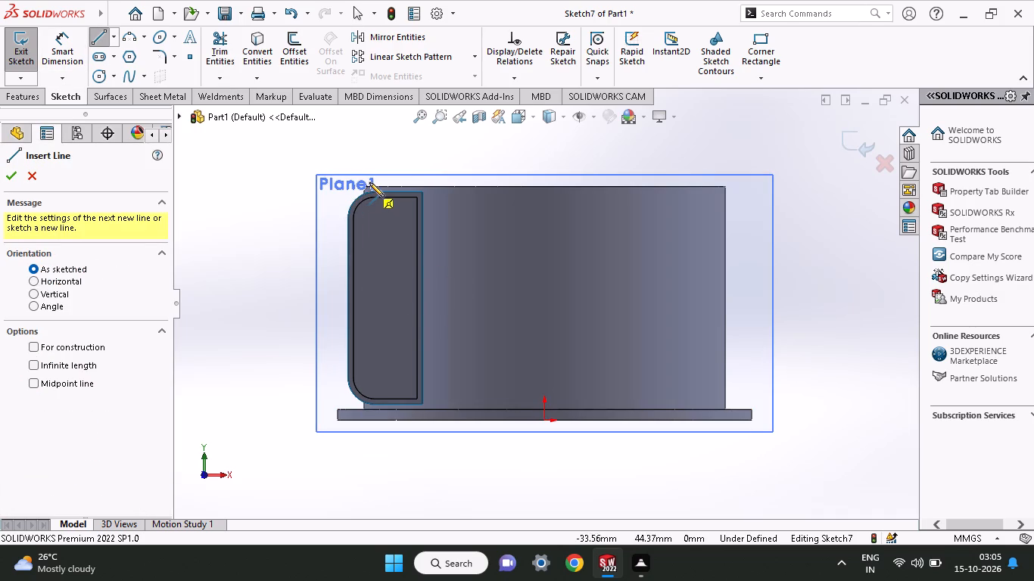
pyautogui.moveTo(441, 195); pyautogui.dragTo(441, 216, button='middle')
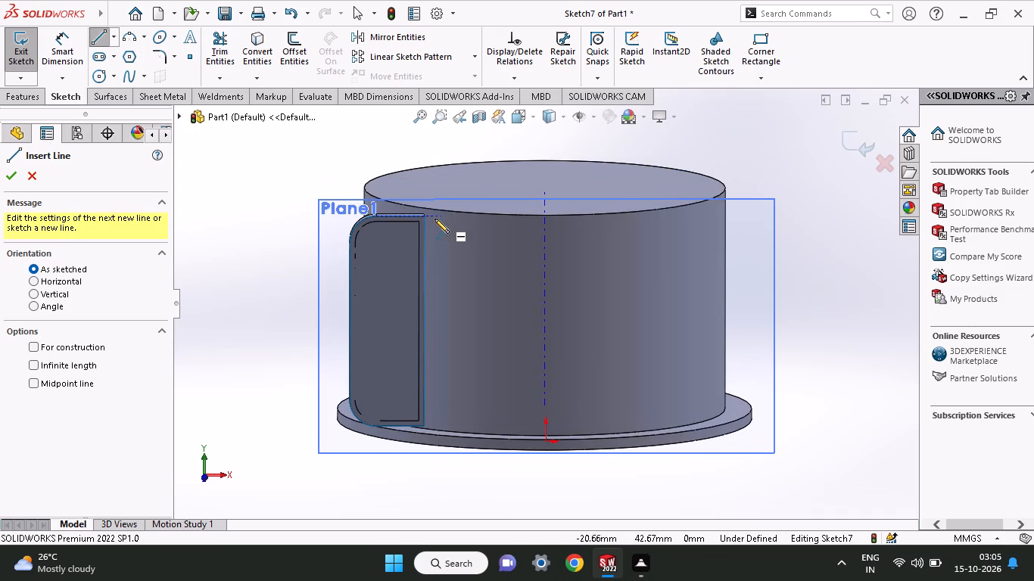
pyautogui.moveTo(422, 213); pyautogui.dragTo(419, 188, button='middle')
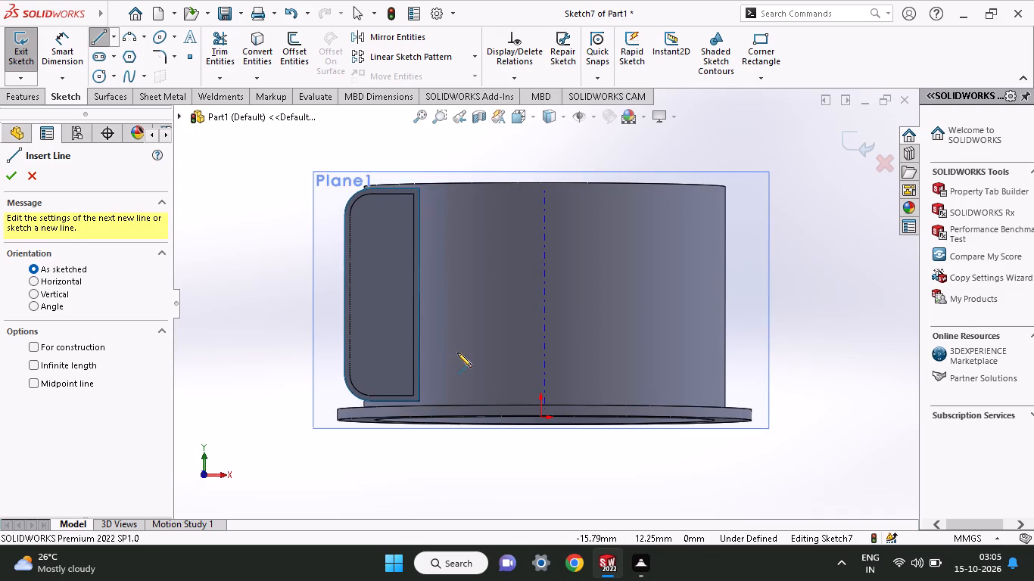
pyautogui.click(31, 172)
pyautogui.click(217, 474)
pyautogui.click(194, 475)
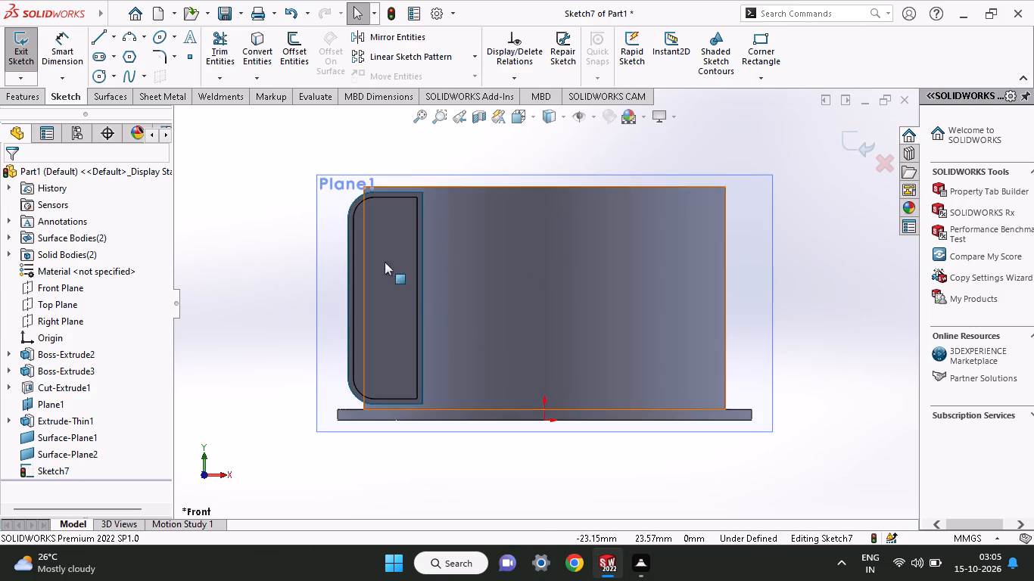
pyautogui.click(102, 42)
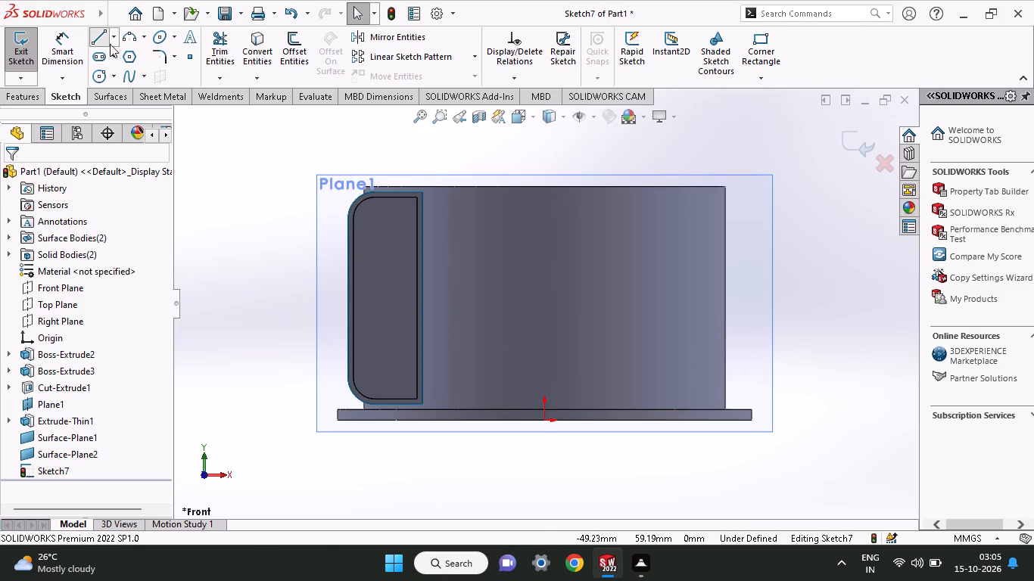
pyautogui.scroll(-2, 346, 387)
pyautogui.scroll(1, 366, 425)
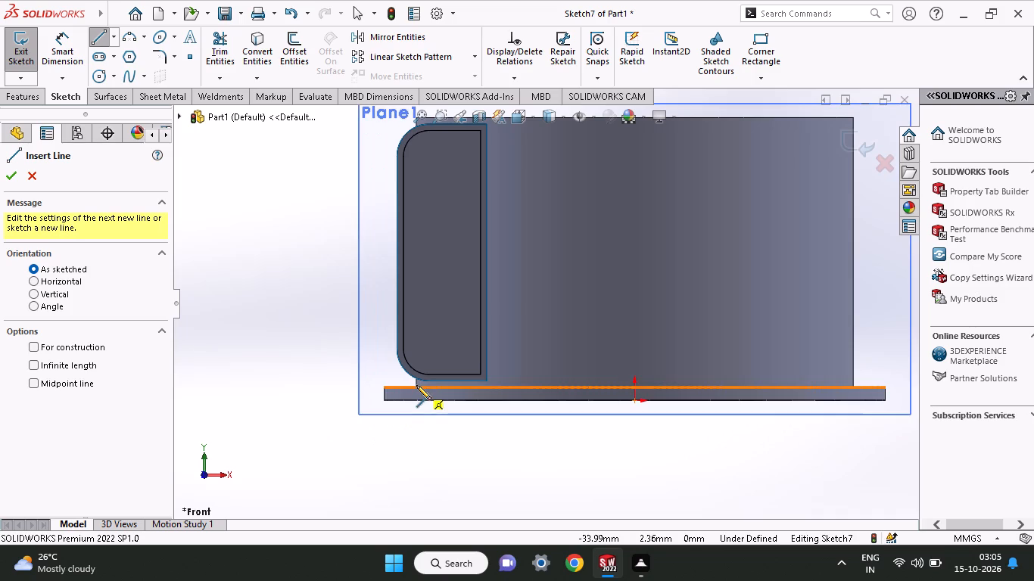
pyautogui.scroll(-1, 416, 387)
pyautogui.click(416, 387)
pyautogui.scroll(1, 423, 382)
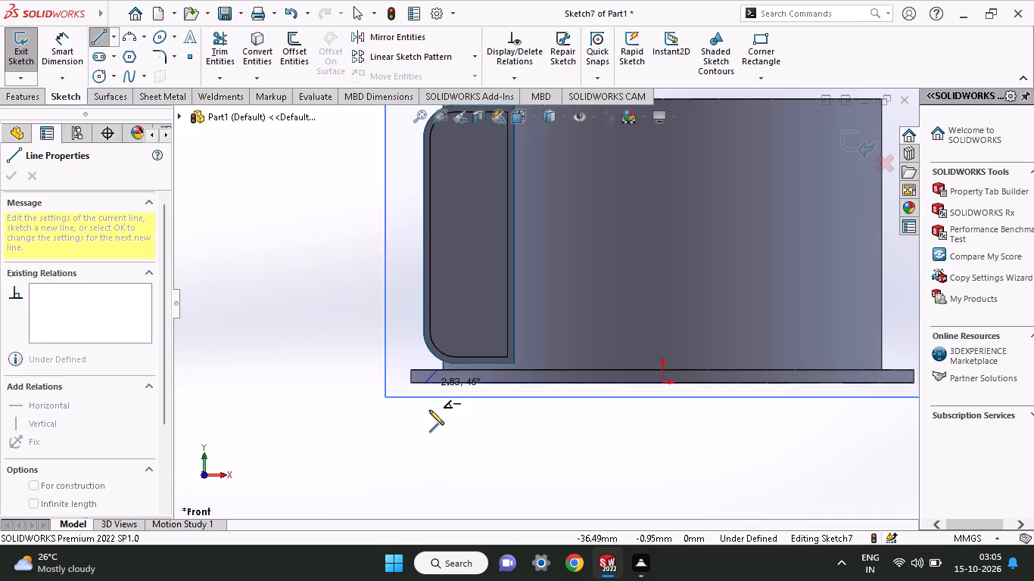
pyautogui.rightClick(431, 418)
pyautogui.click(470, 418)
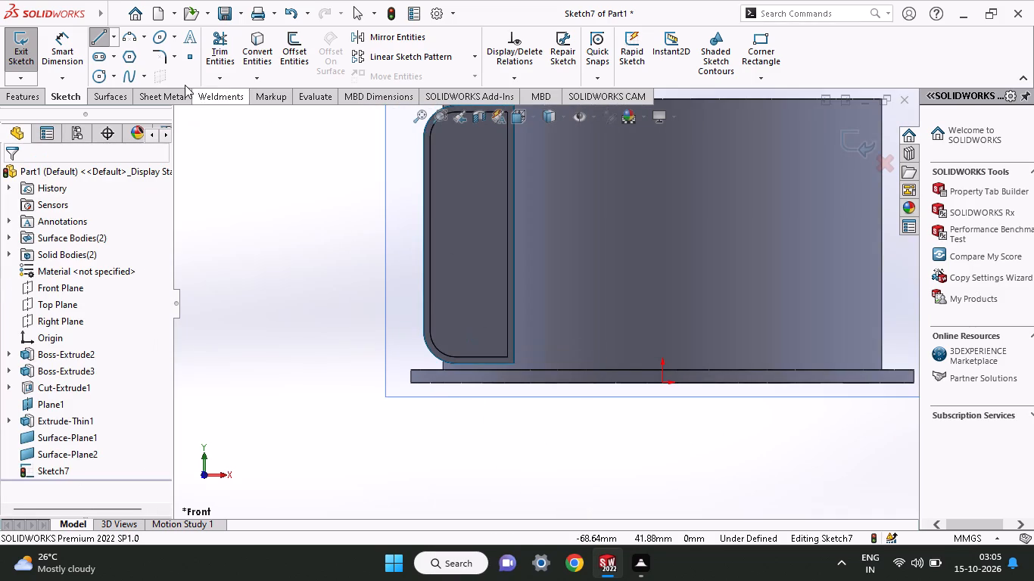
# Sketch a horizontal line about 68 mm long along the cup's bottom edge, where the wall meets the flange.
pyautogui.click(103, 31)
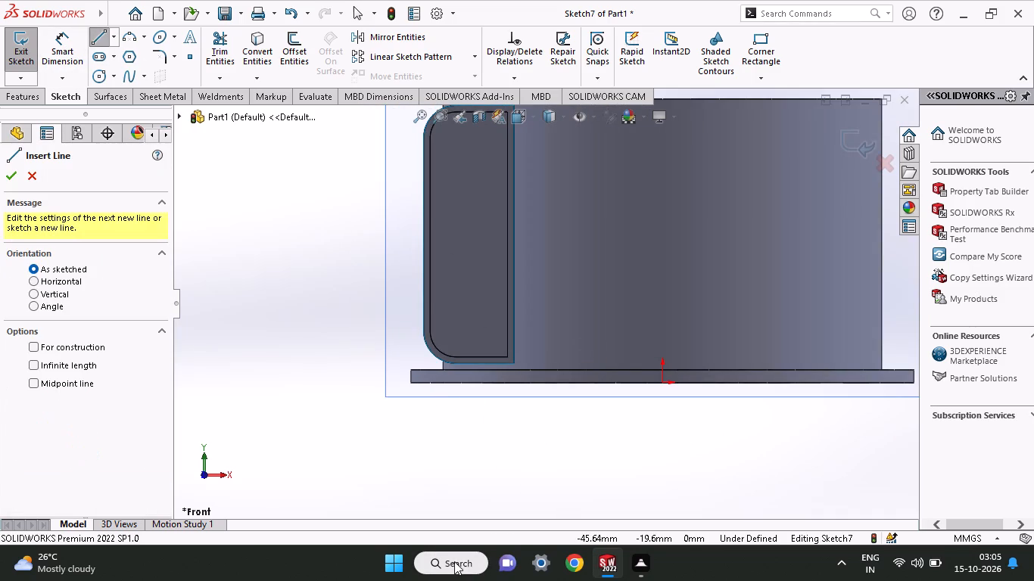
pyautogui.click(443, 368)
pyautogui.scroll(1, 443, 368)
pyautogui.scroll(-1, 443, 368)
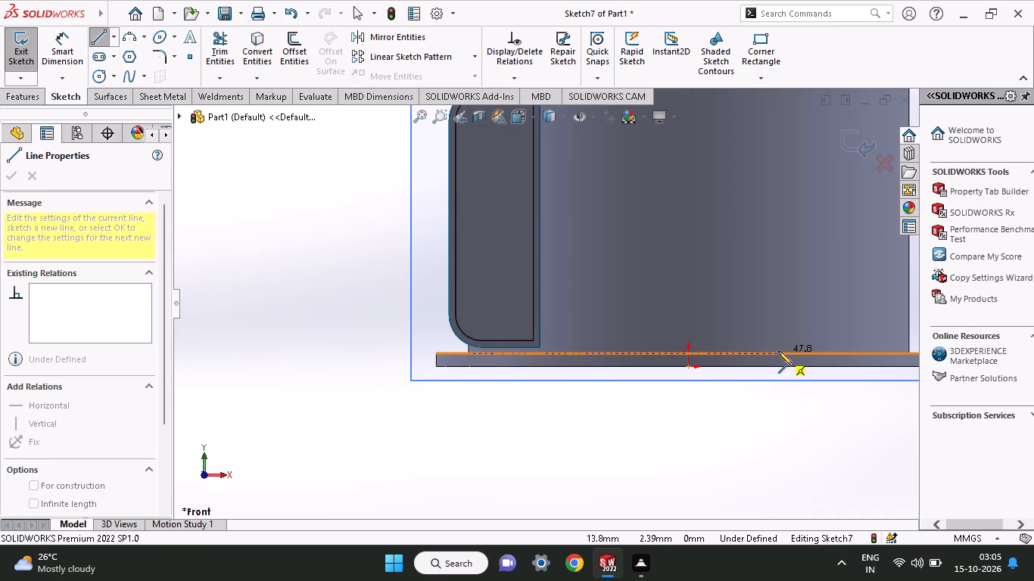
pyautogui.keyDown('ctrl'); pyautogui.scroll(2, 778, 351); pyautogui.keyUp('ctrl')
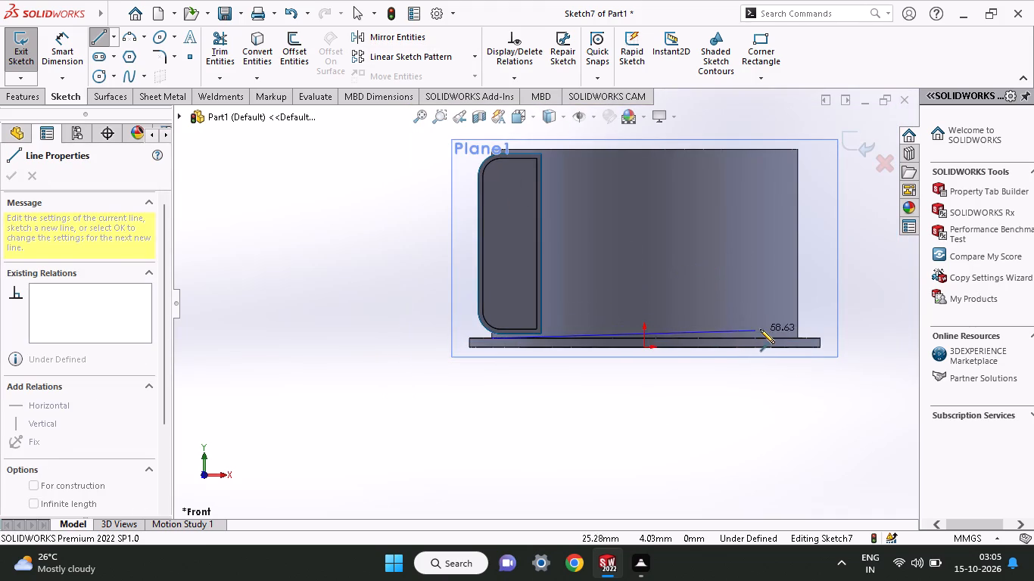
pyautogui.click(798, 337)
pyautogui.rightClick(805, 305)
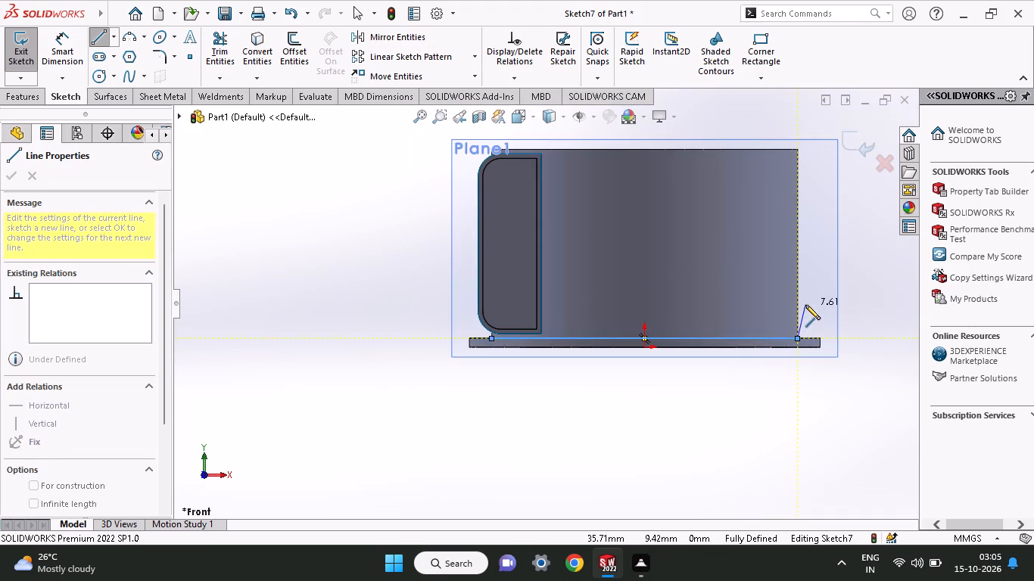
pyautogui.click(811, 312)
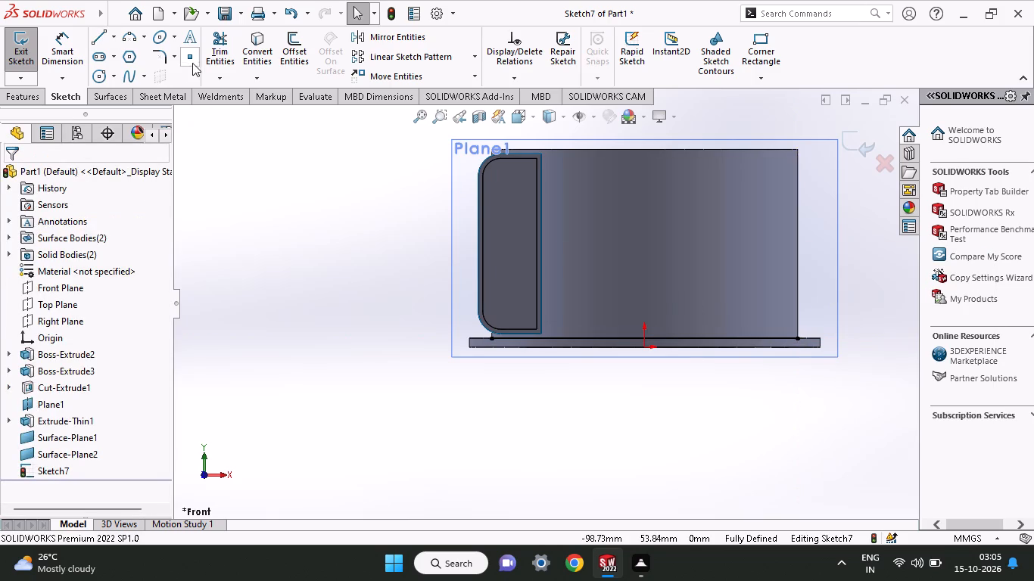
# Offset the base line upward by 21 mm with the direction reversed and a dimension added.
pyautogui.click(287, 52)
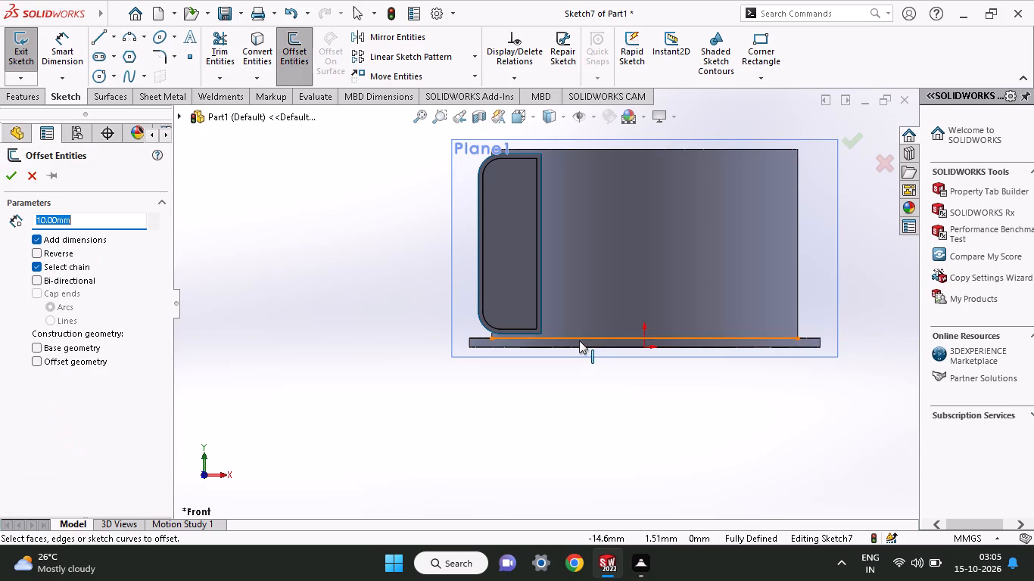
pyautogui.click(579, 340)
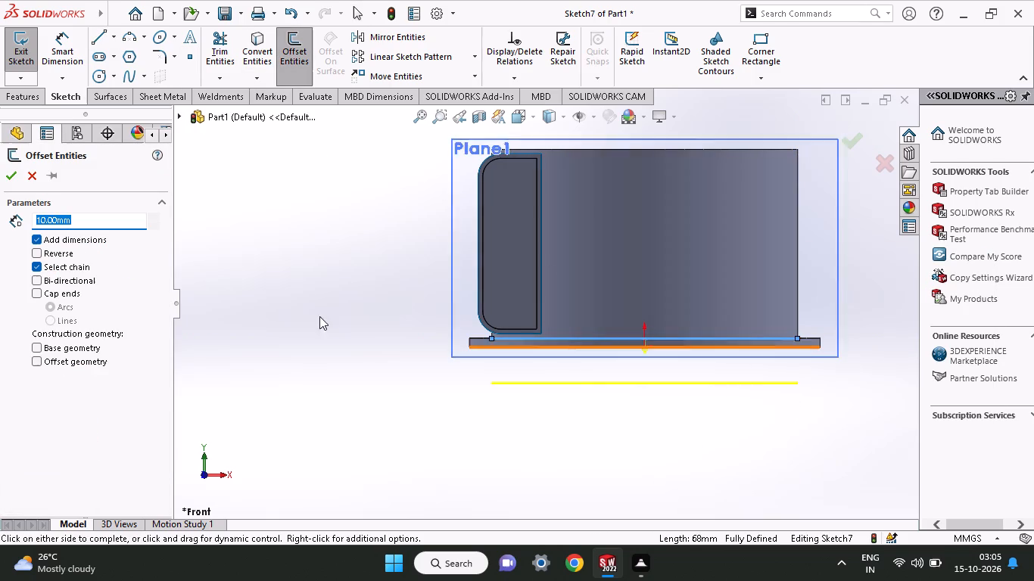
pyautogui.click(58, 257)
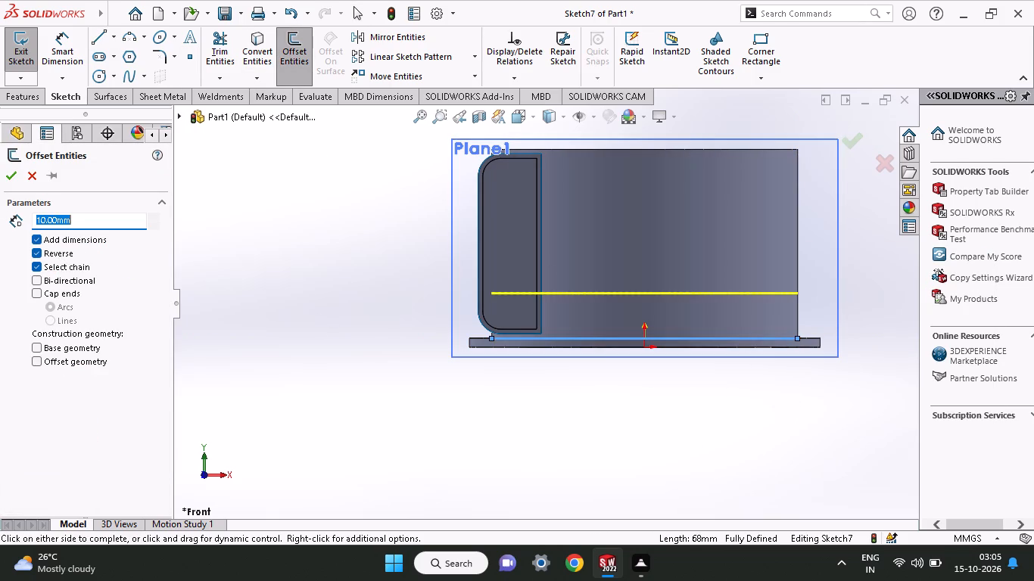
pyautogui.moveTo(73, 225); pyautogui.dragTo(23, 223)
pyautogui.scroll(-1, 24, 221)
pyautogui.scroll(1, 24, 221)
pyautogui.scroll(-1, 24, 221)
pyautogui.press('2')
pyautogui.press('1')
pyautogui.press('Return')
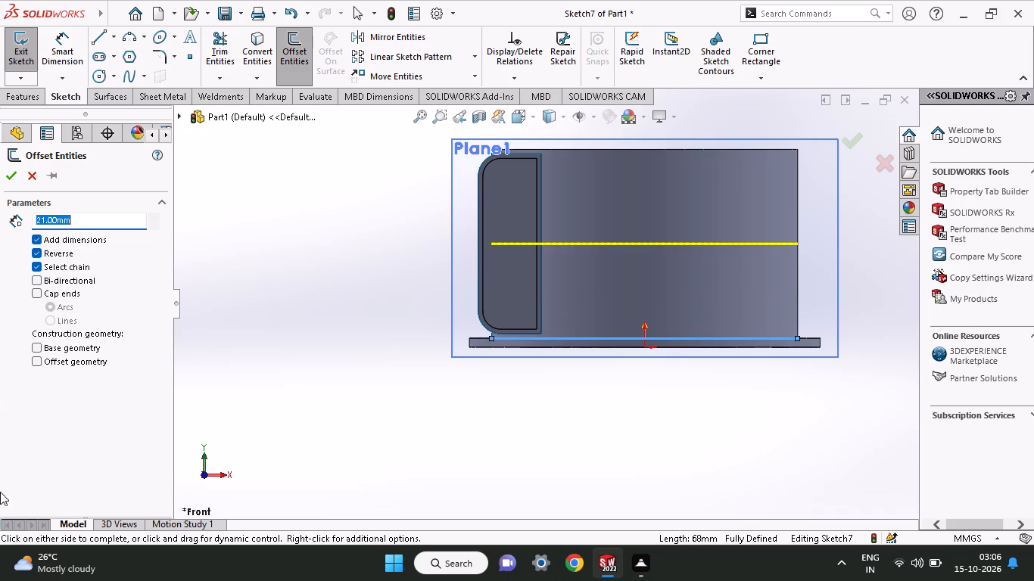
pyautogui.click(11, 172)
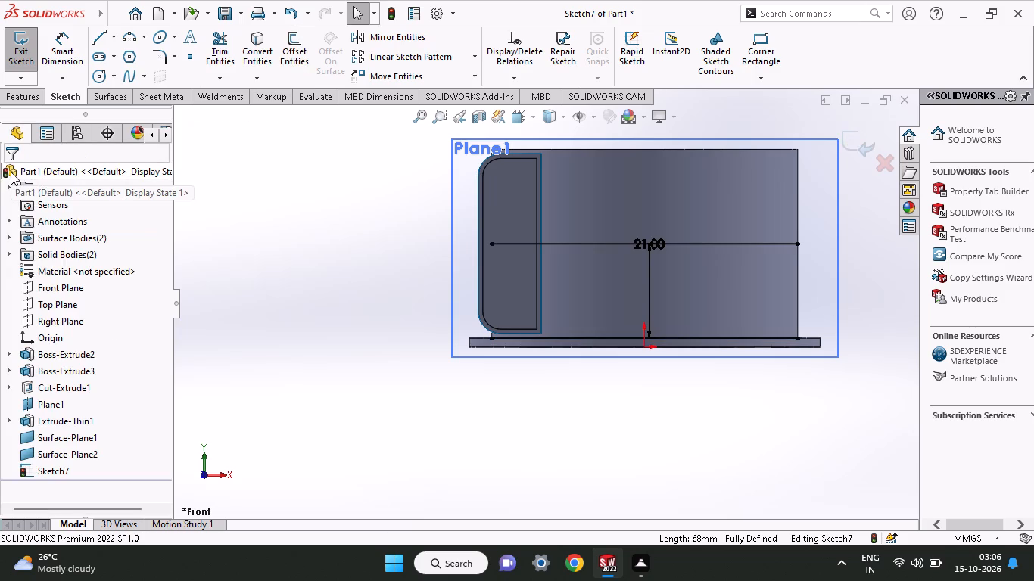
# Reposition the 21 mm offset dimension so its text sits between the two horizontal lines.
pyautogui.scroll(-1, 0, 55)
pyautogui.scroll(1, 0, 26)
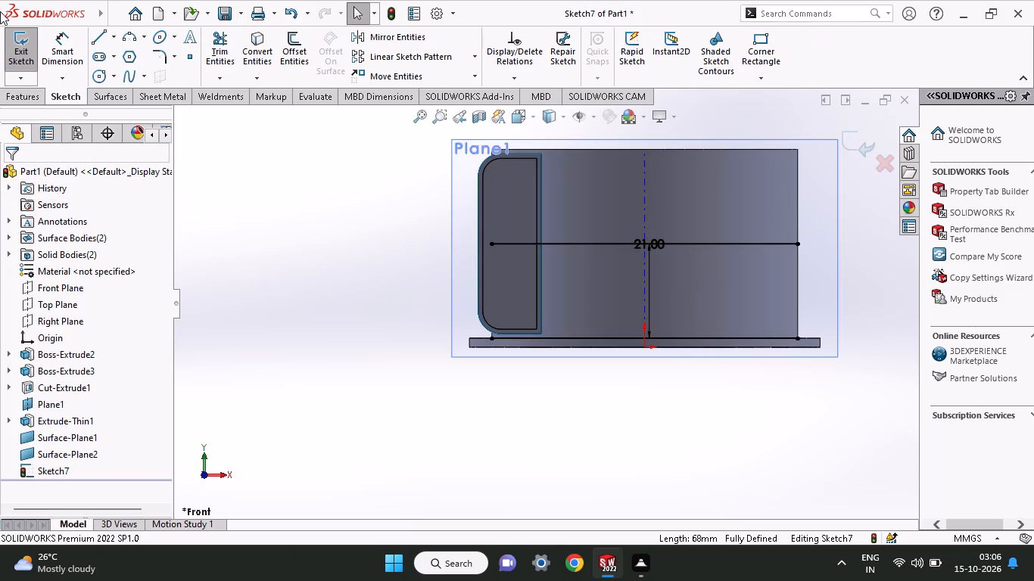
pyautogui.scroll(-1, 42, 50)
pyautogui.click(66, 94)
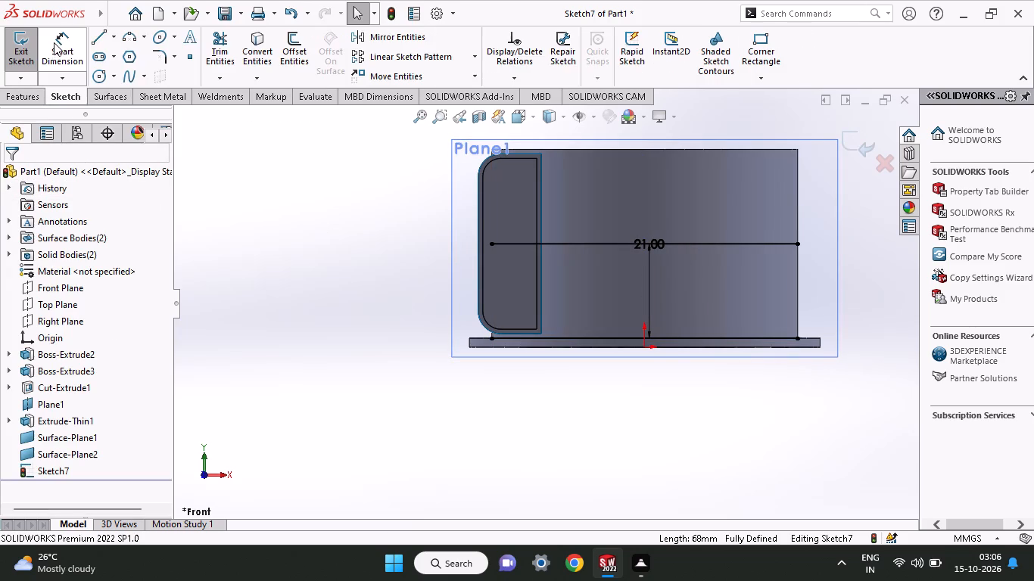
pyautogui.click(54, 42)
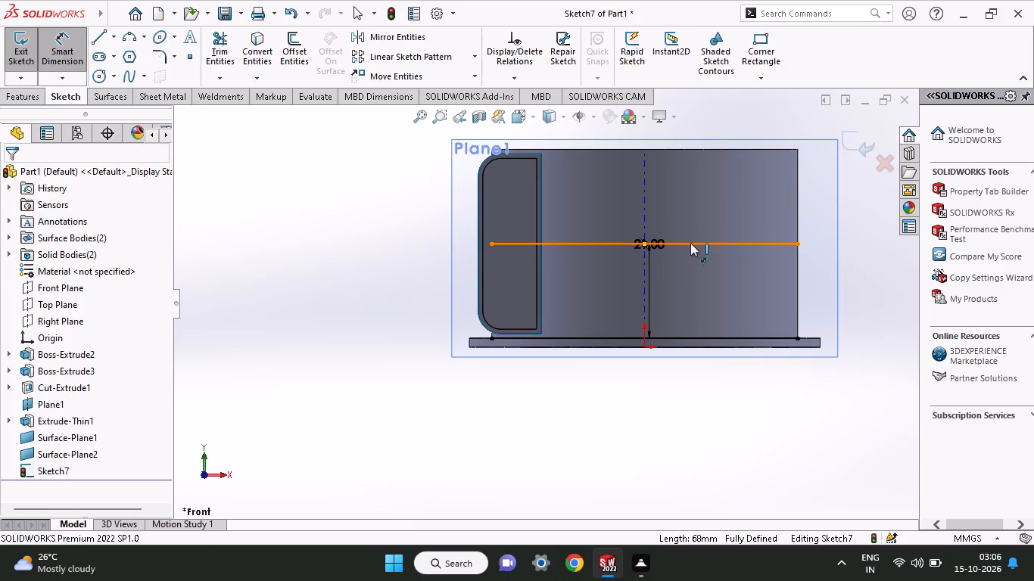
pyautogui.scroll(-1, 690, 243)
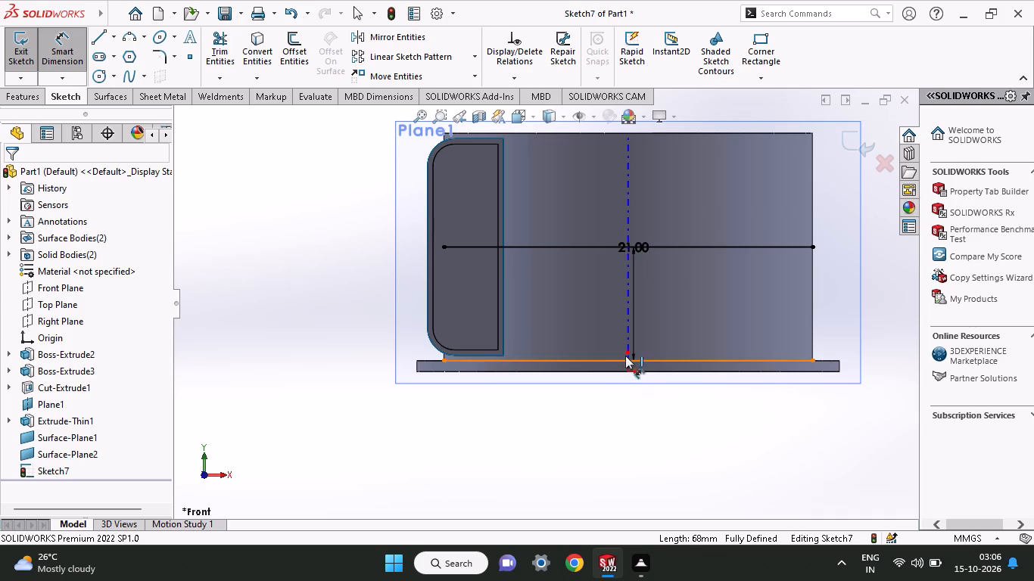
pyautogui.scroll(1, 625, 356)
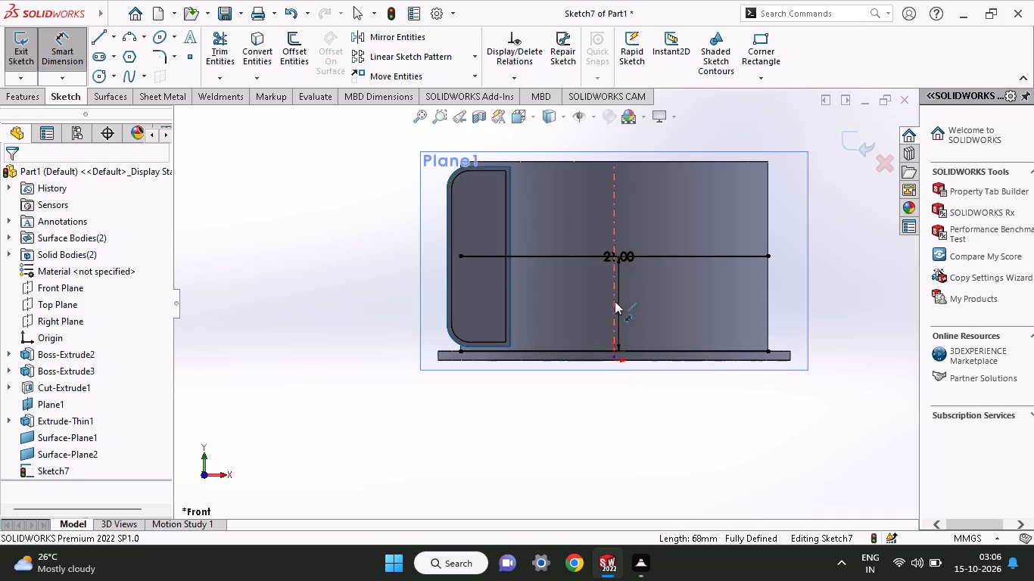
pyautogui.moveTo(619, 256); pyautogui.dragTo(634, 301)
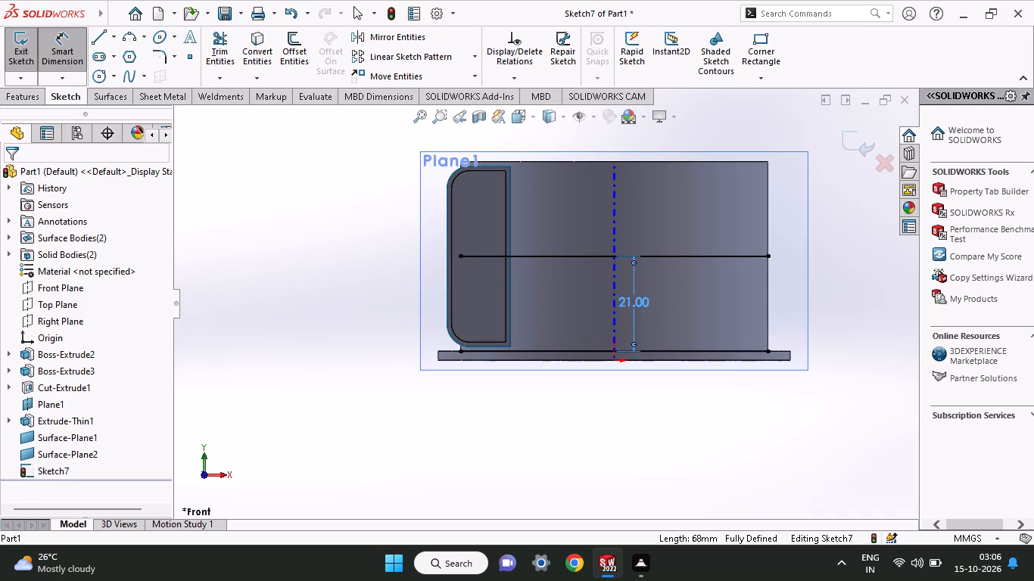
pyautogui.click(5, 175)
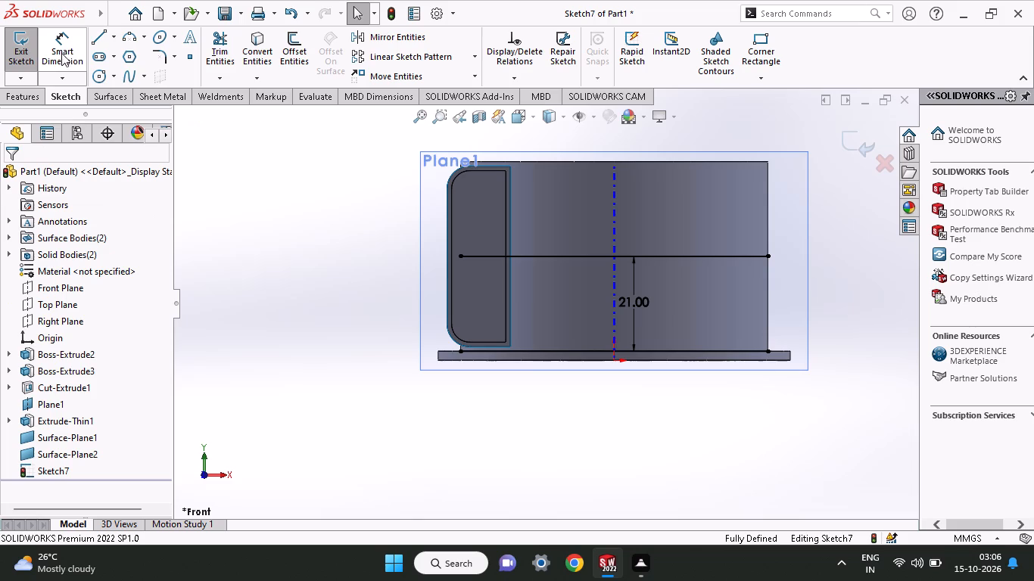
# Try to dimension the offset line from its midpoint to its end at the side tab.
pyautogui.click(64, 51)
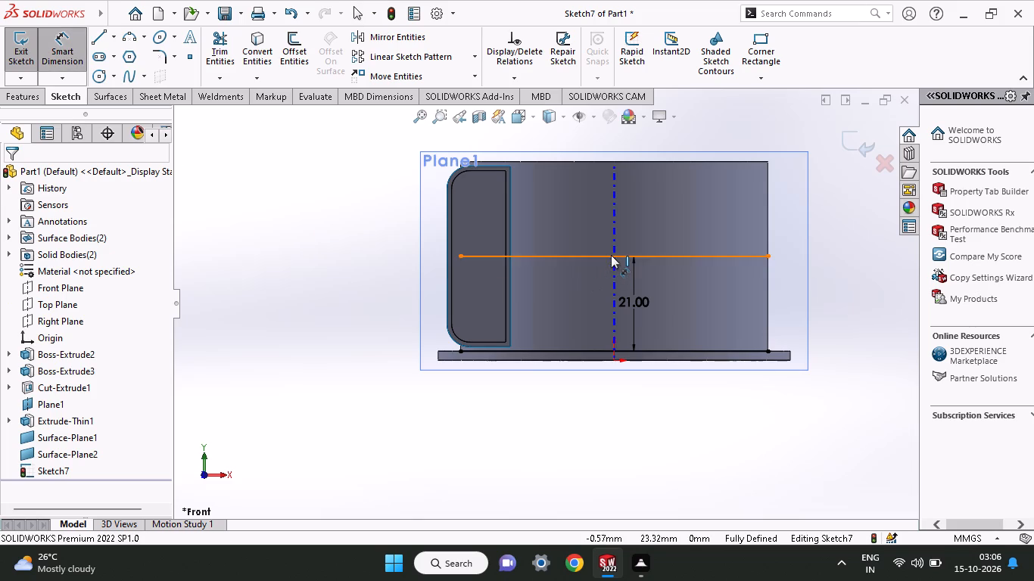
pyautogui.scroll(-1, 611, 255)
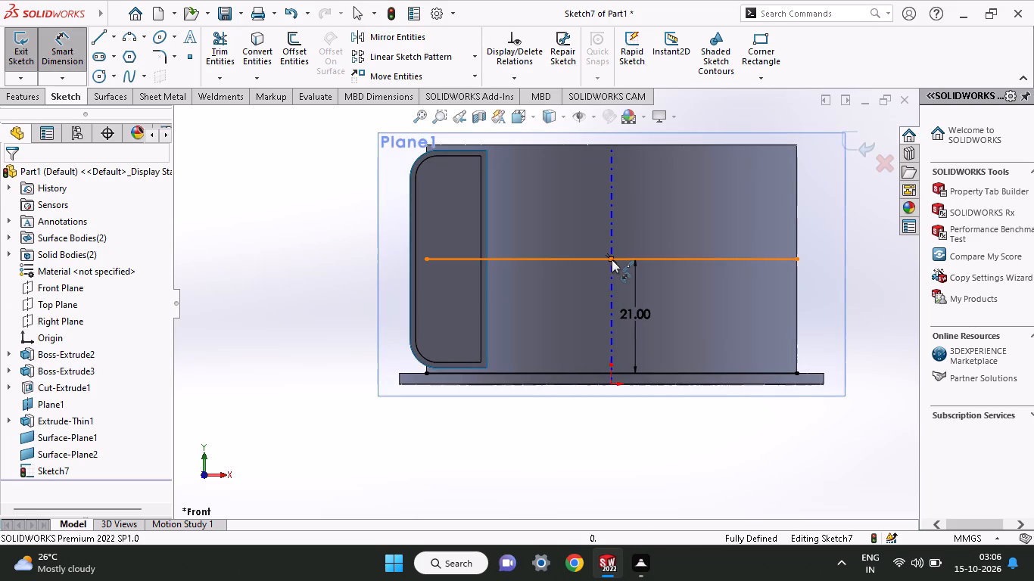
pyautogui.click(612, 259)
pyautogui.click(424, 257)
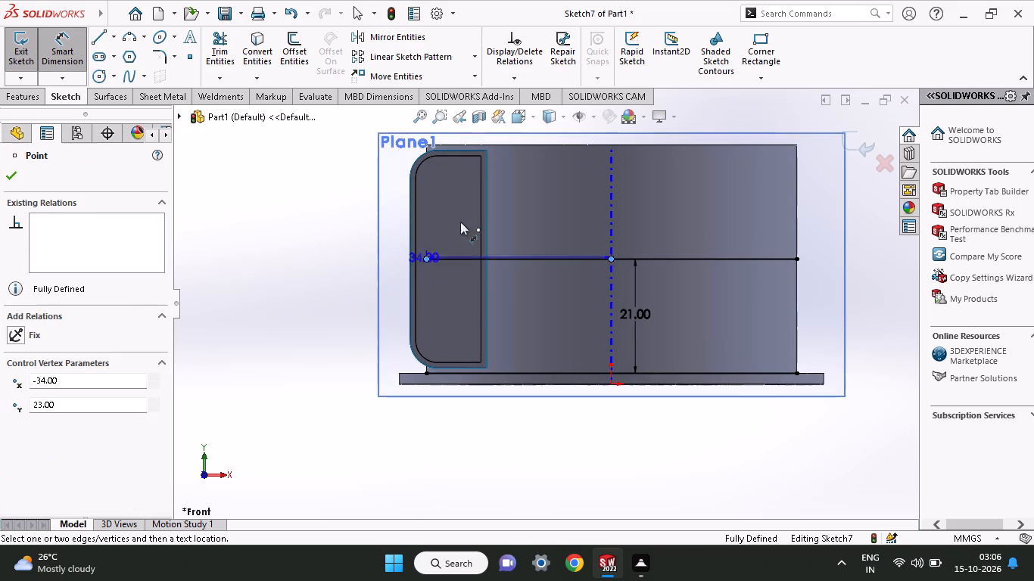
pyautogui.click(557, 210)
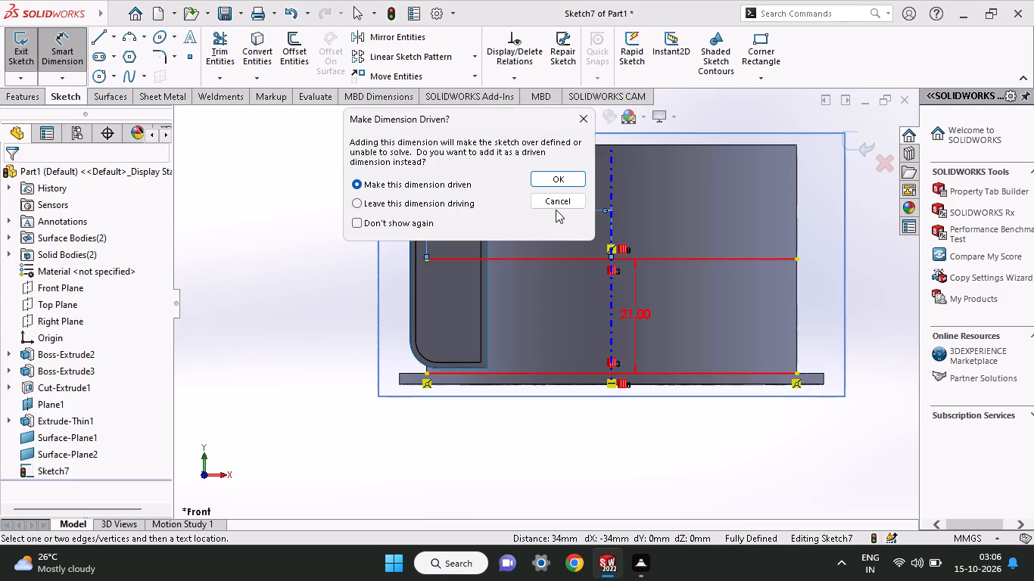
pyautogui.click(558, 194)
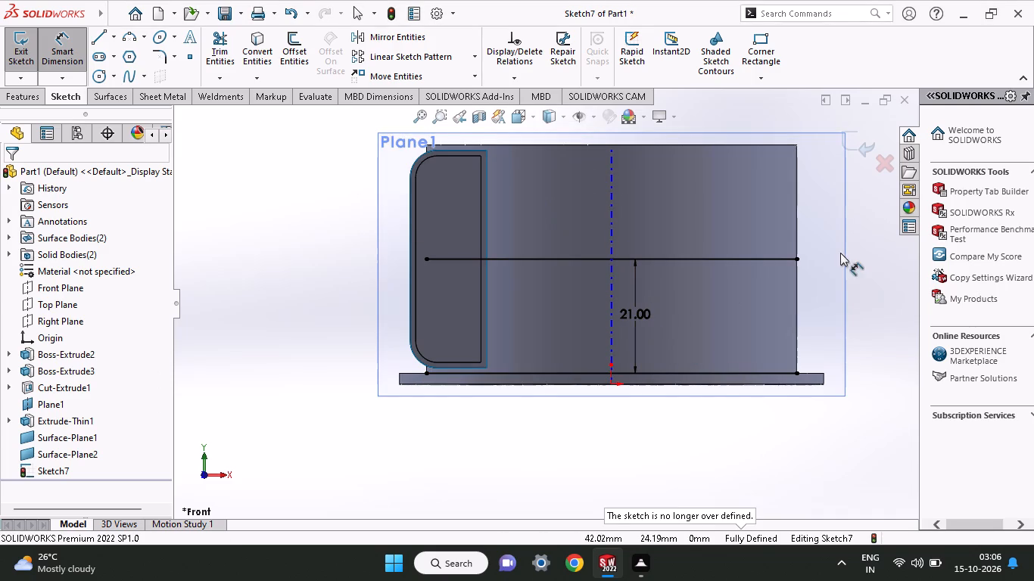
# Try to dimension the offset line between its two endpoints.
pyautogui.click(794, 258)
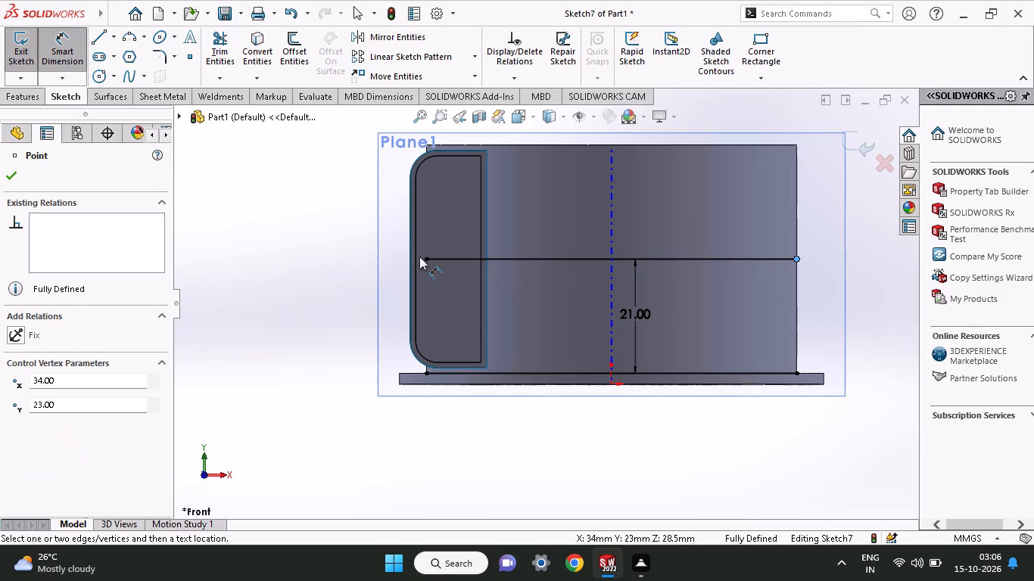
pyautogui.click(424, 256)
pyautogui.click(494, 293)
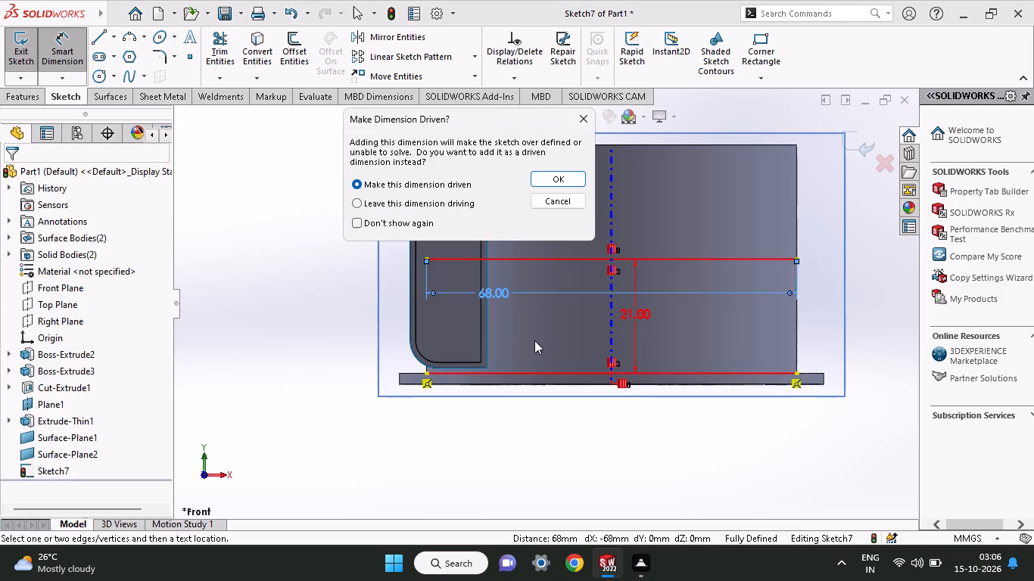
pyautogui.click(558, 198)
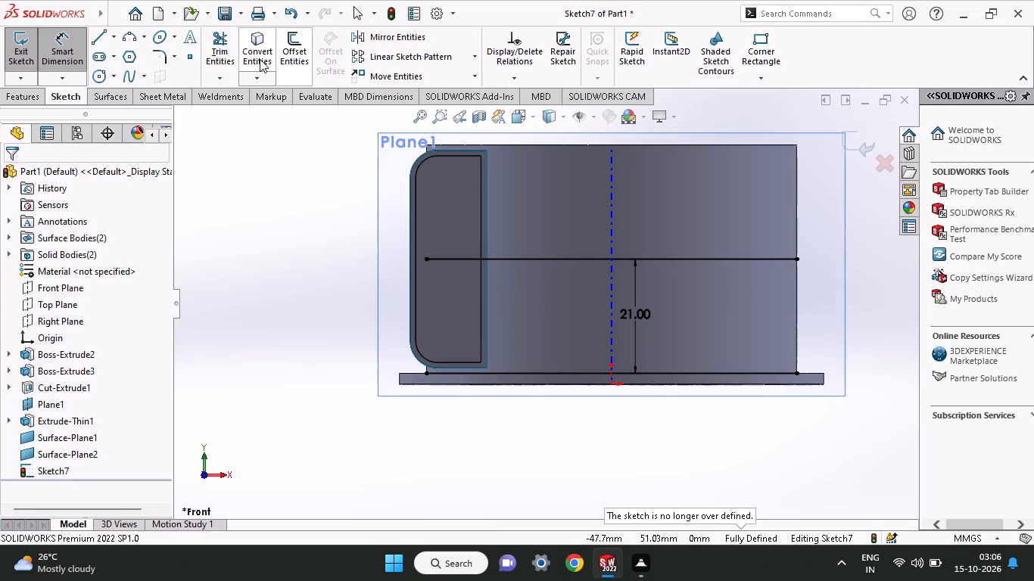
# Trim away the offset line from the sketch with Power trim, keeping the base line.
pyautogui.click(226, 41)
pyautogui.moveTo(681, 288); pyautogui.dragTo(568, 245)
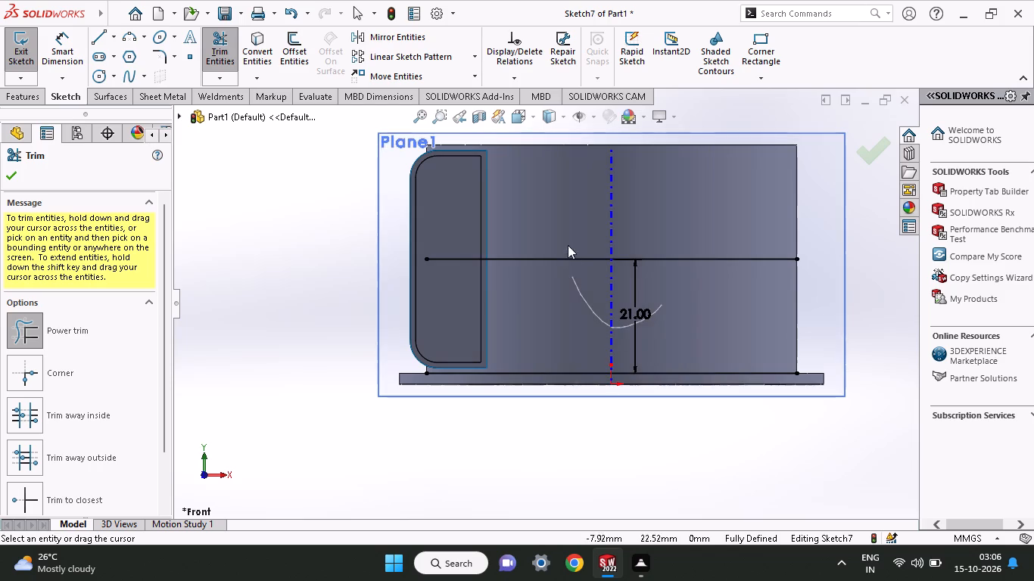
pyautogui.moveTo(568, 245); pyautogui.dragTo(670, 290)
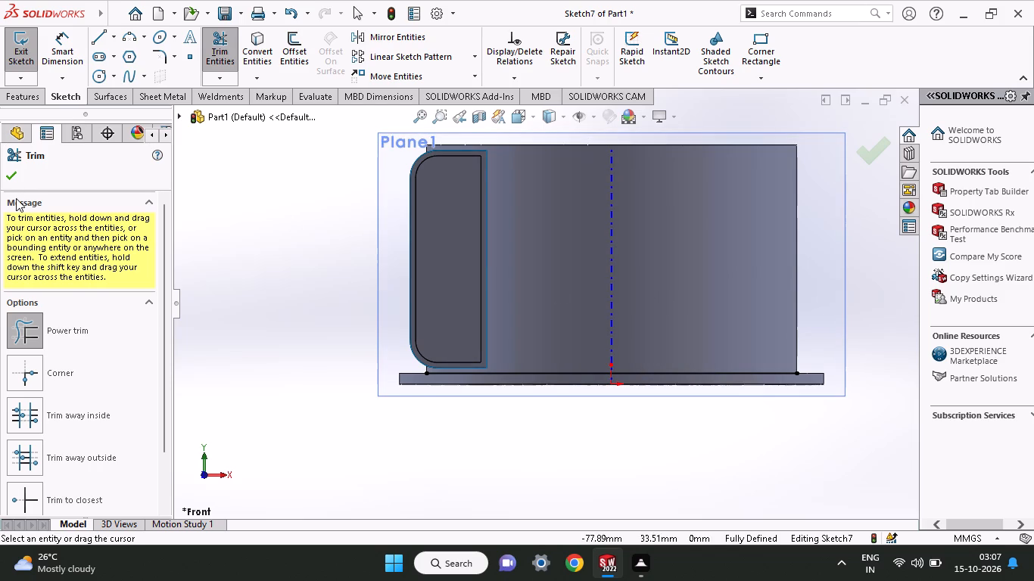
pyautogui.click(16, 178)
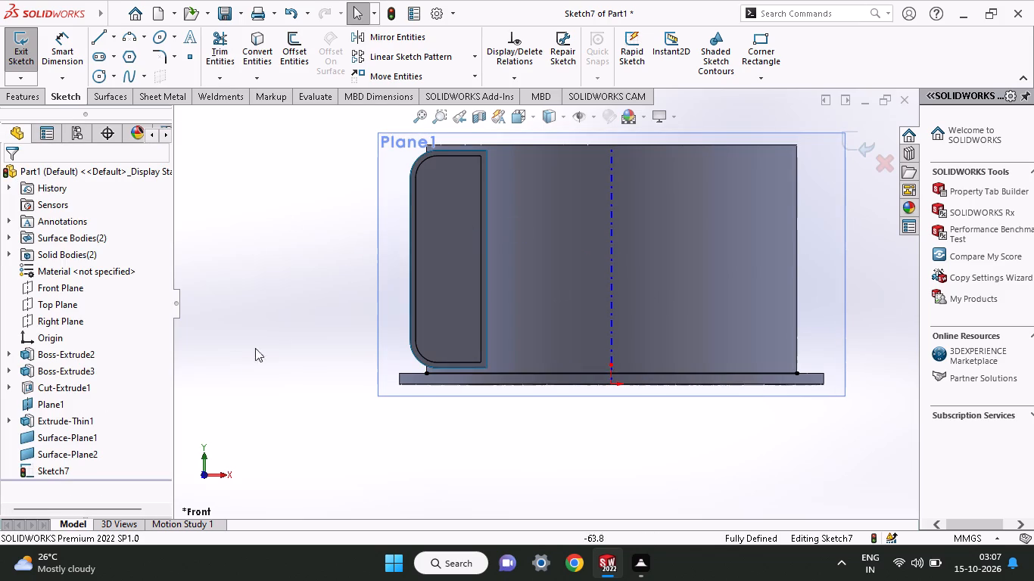
# Exit the base line sketch on Plane1, keeping its changes.
pyautogui.click(43, 316)
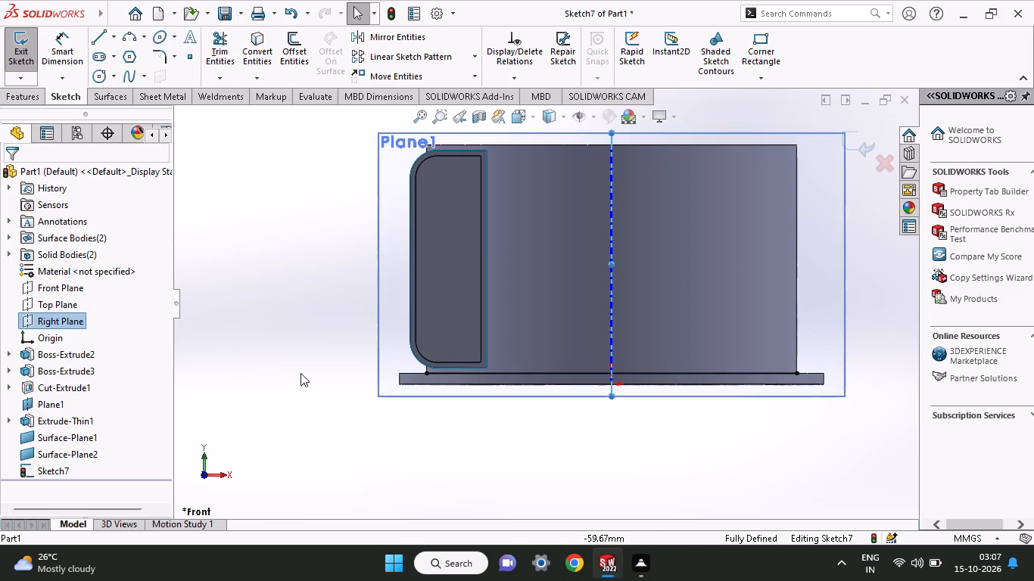
pyautogui.moveTo(309, 375); pyautogui.dragTo(271, 387, button='middle')
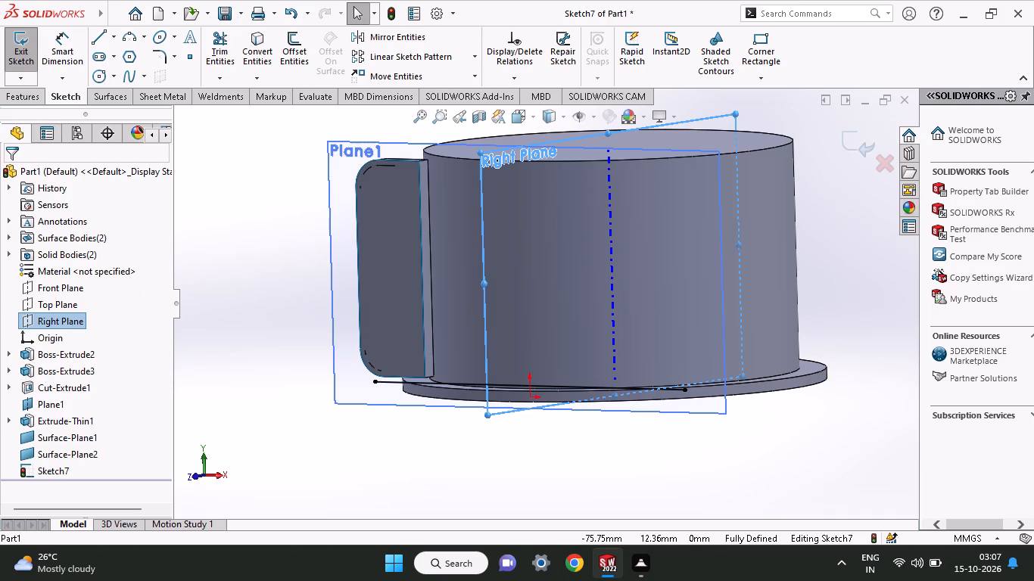
pyautogui.click(30, 104)
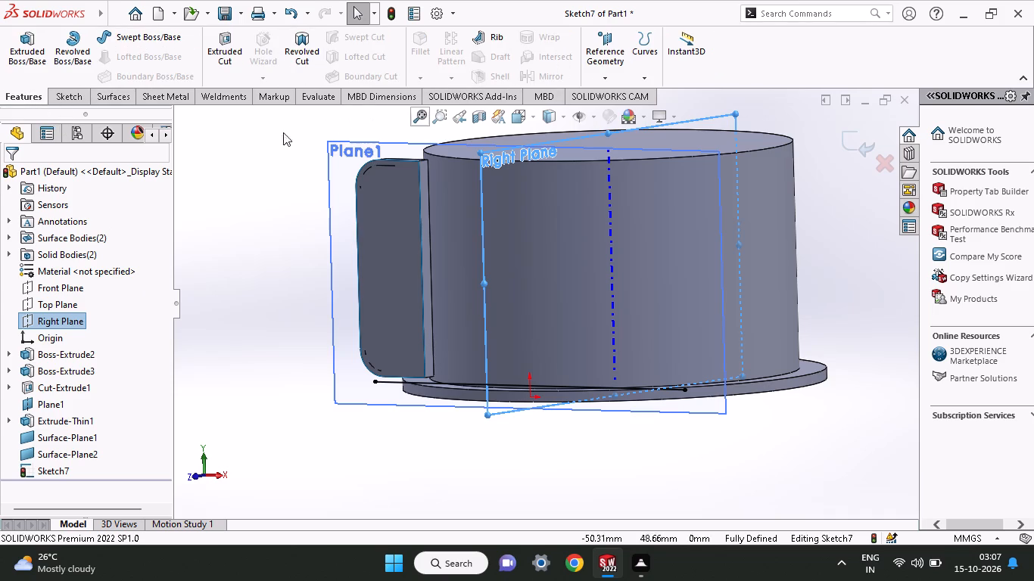
pyautogui.rightClick(267, 189)
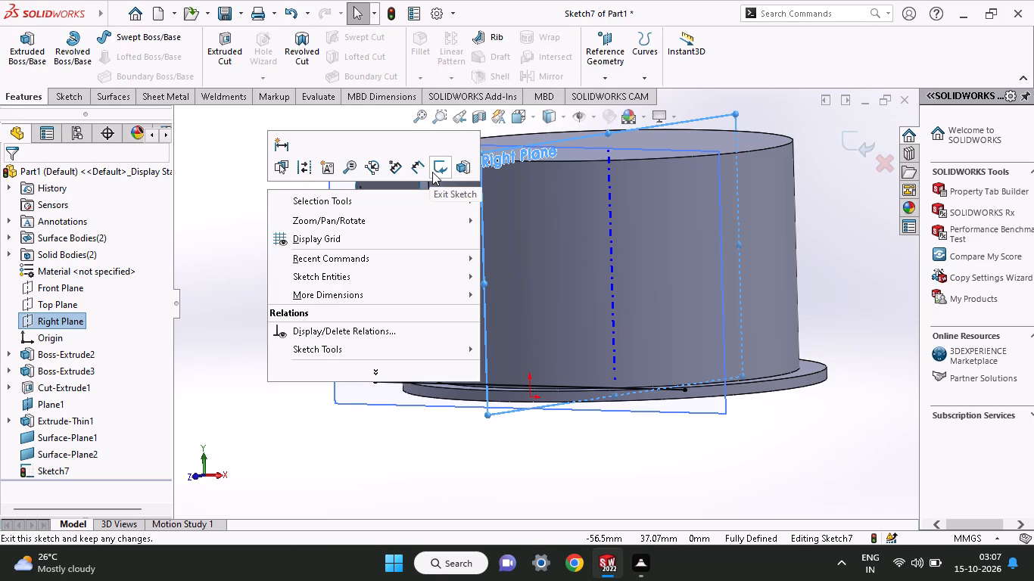
pyautogui.click(432, 172)
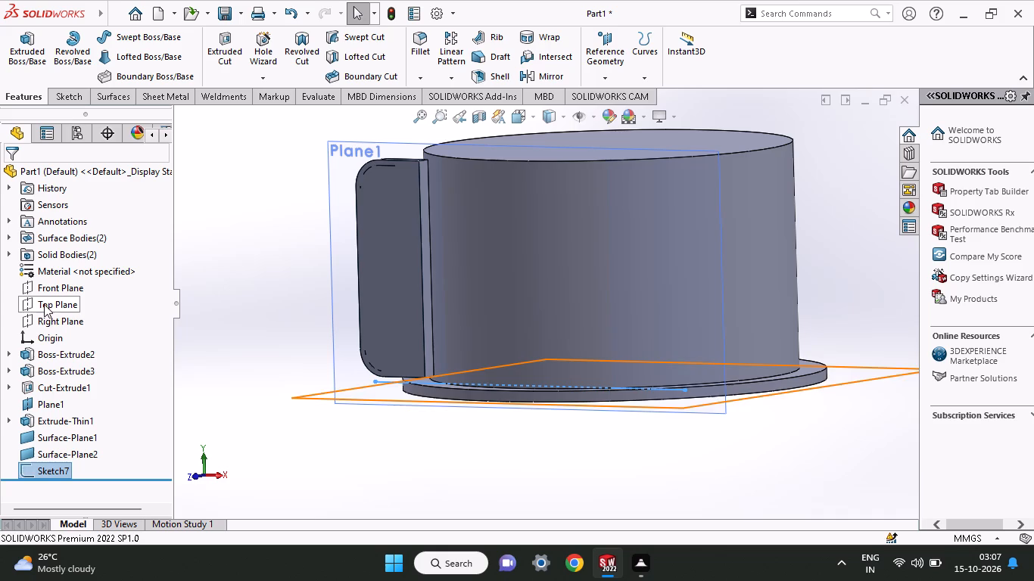
# Mirror the Surface-Plane2 body about the Right Plane, with the side tab's outer planar face as the secondary mirror face.
pyautogui.click(44, 322)
pyautogui.click(549, 68)
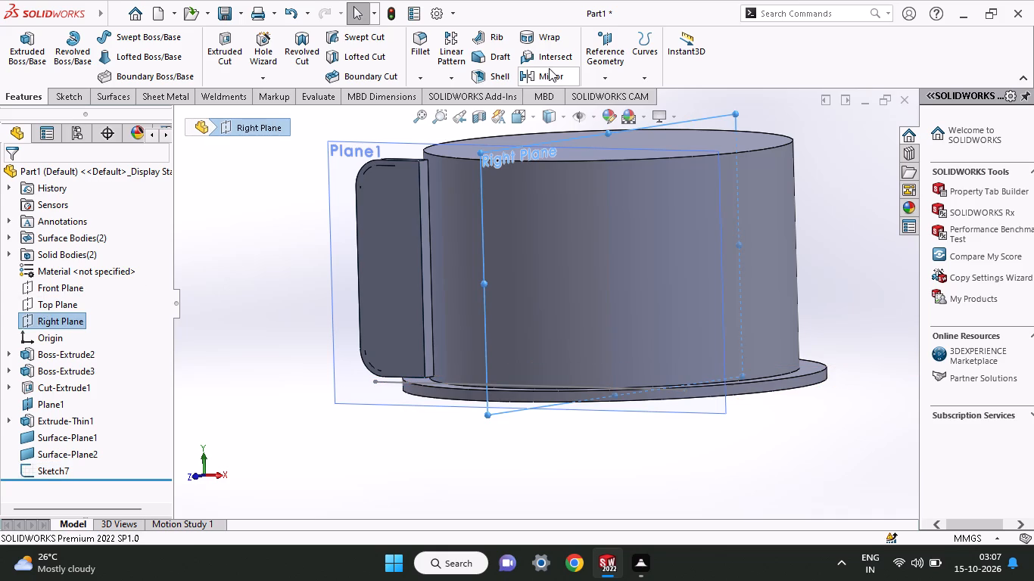
pyautogui.click(403, 266)
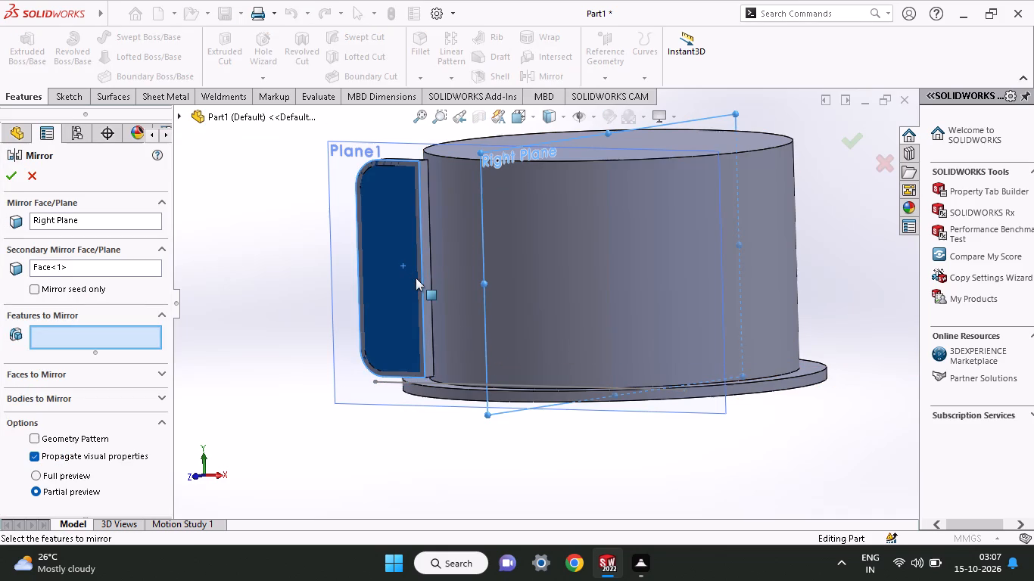
pyautogui.moveTo(463, 288); pyautogui.dragTo(485, 295, button='middle')
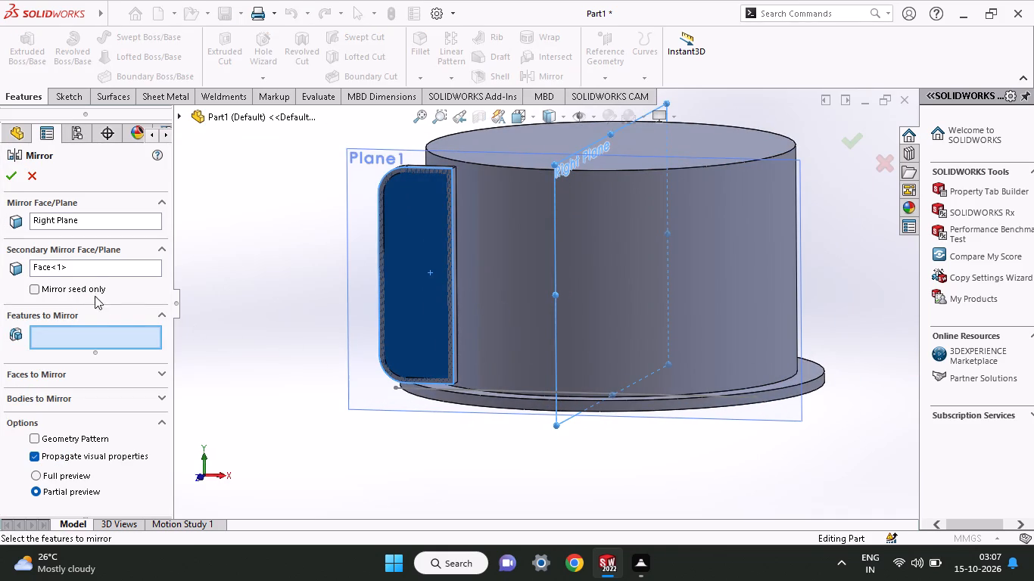
pyautogui.click(98, 397)
pyautogui.click(98, 388)
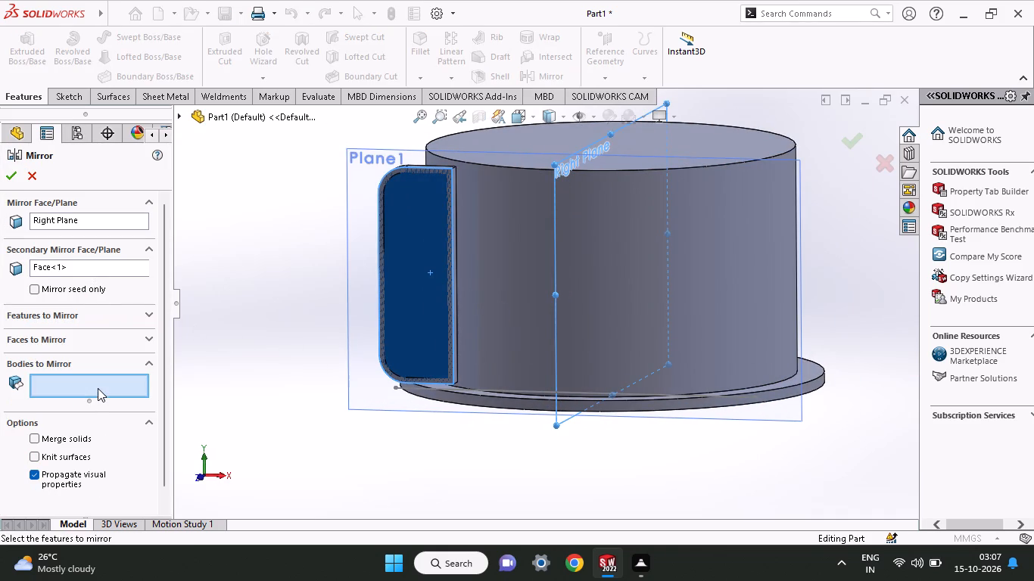
pyautogui.click(396, 315)
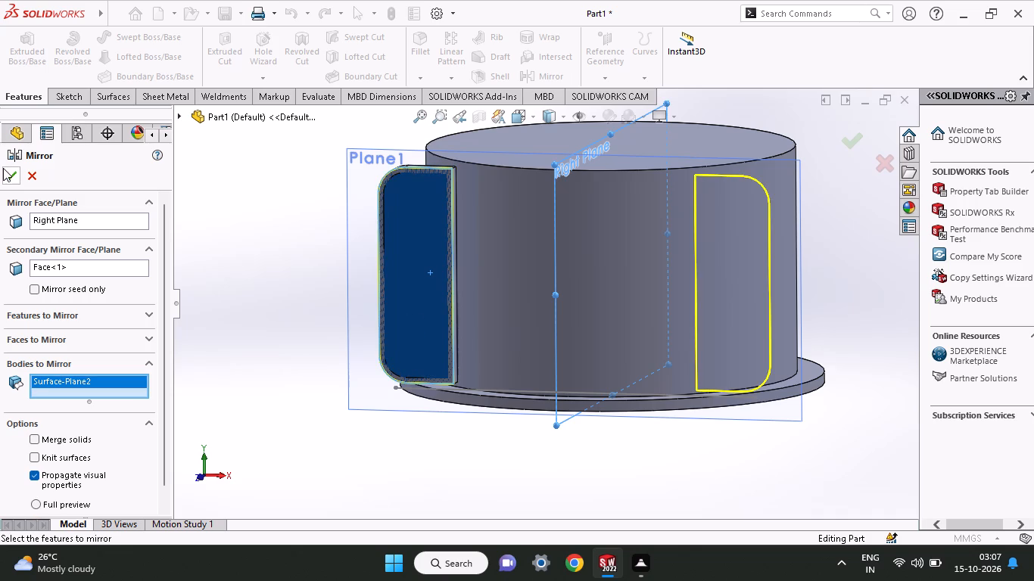
pyautogui.click(3, 168)
# Mirror the Surface-Plane1 and Extrude-Thin1 bodies of the side tab about the Right Plane.
pyautogui.moveTo(622, 284); pyautogui.dragTo(572, 403, button='middle')
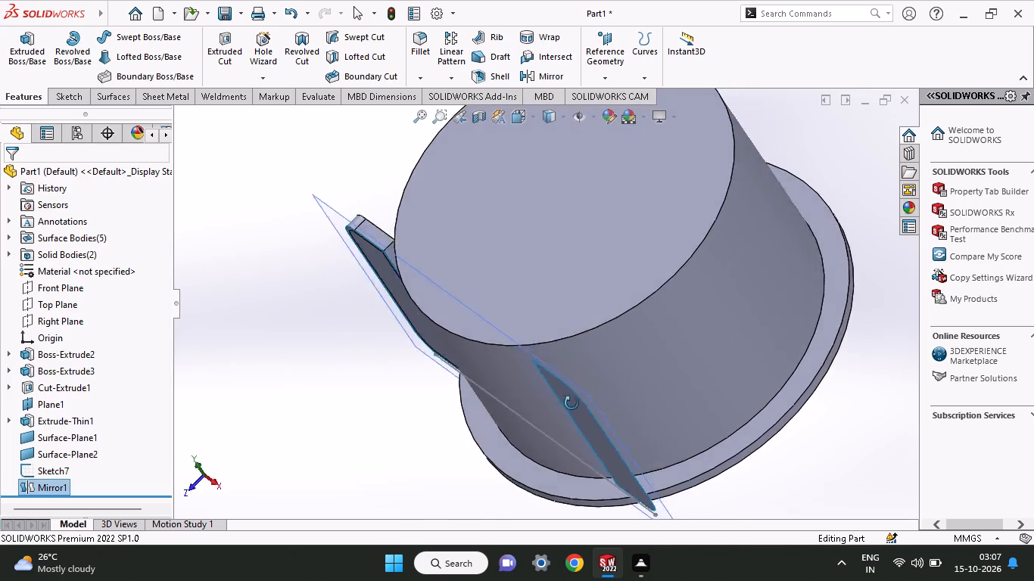
pyautogui.moveTo(572, 403); pyautogui.dragTo(562, 440, button='middle')
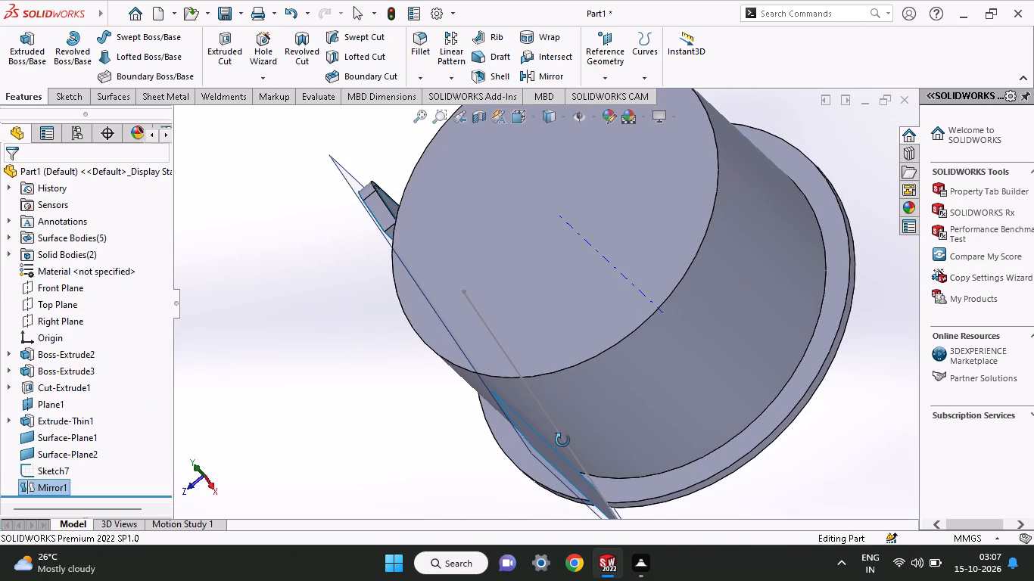
pyautogui.moveTo(562, 440); pyautogui.dragTo(569, 461, button='middle')
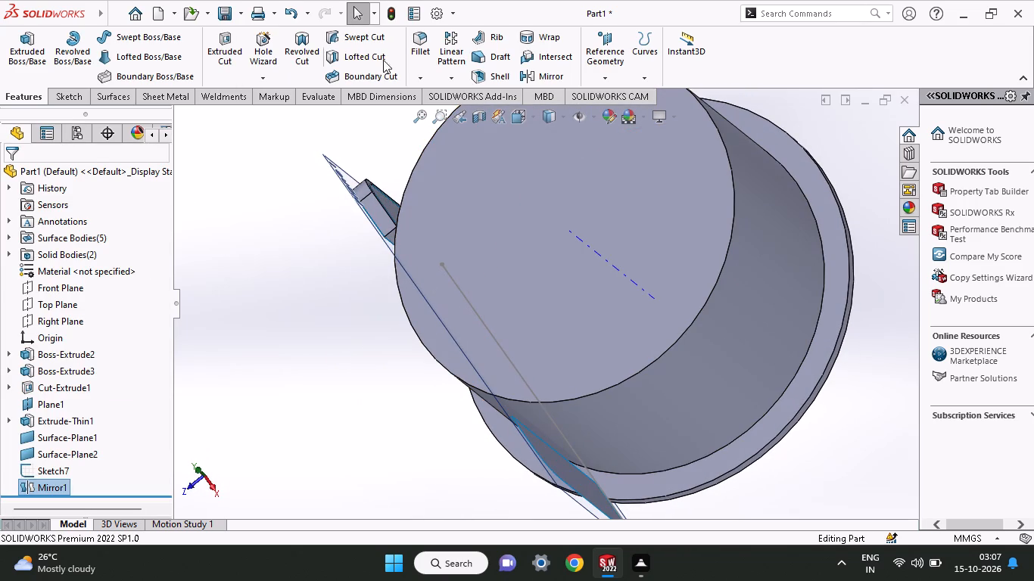
pyautogui.click(540, 70)
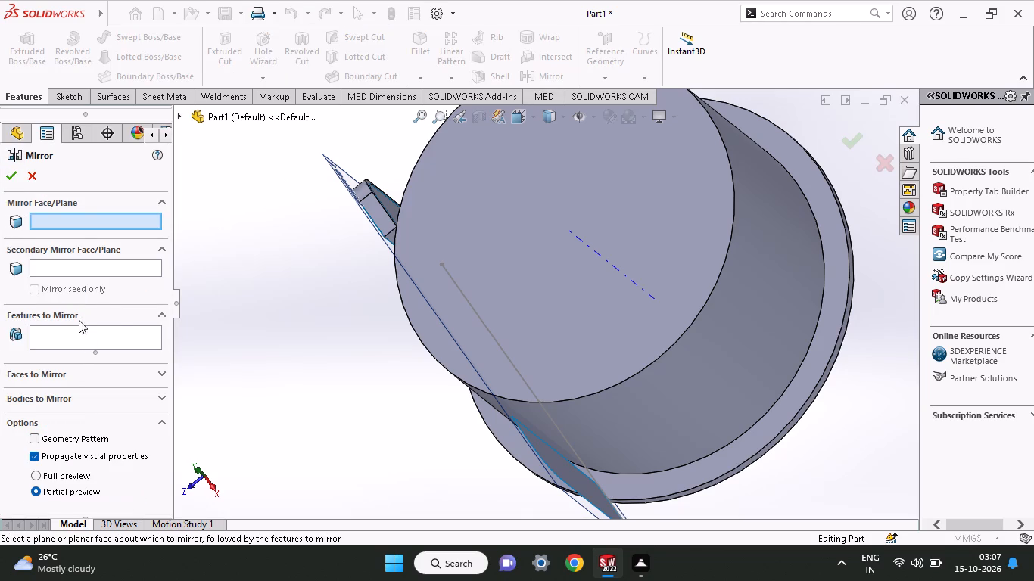
pyautogui.click(177, 115)
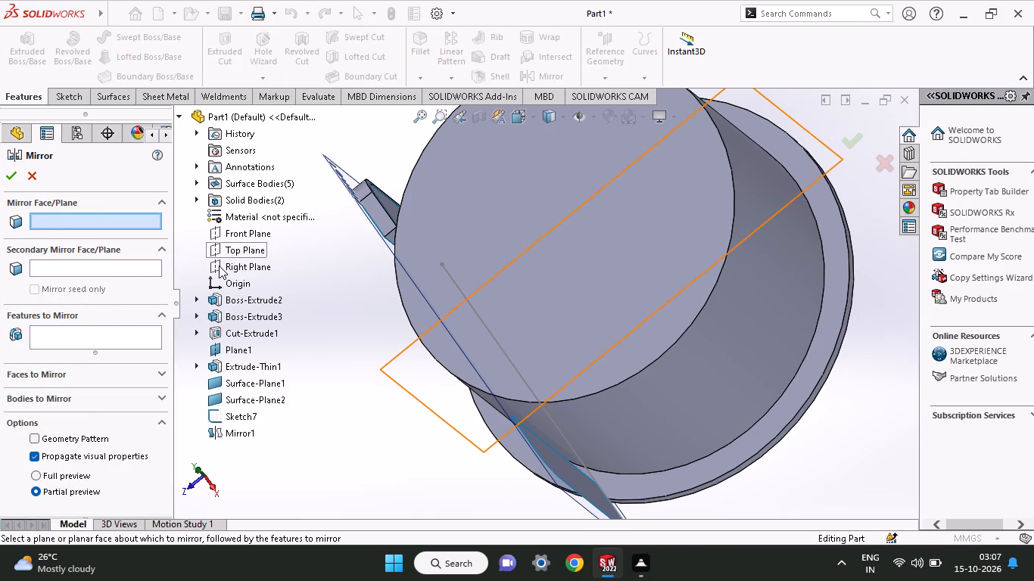
pyautogui.click(219, 266)
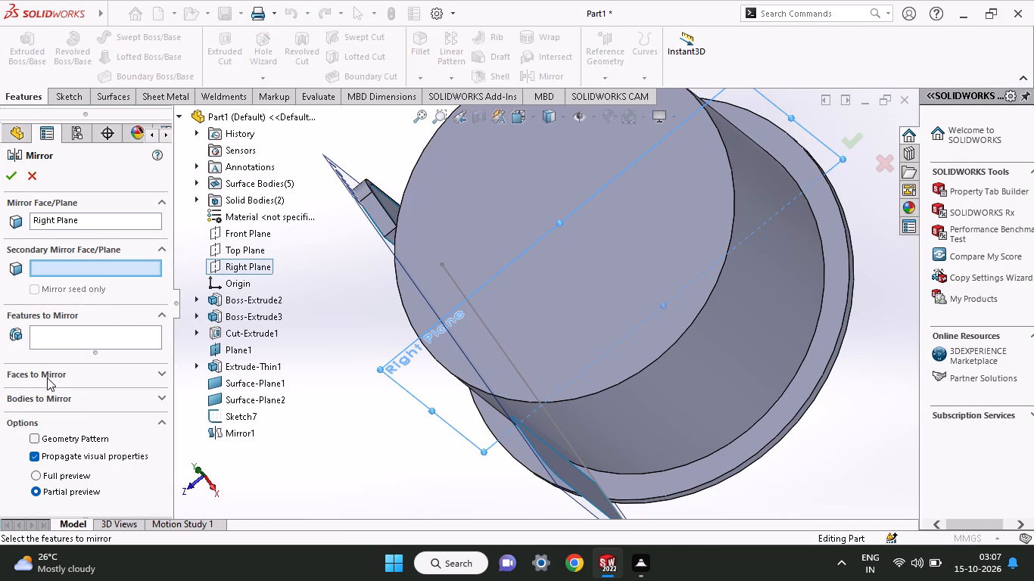
pyautogui.click(46, 398)
pyautogui.click(52, 389)
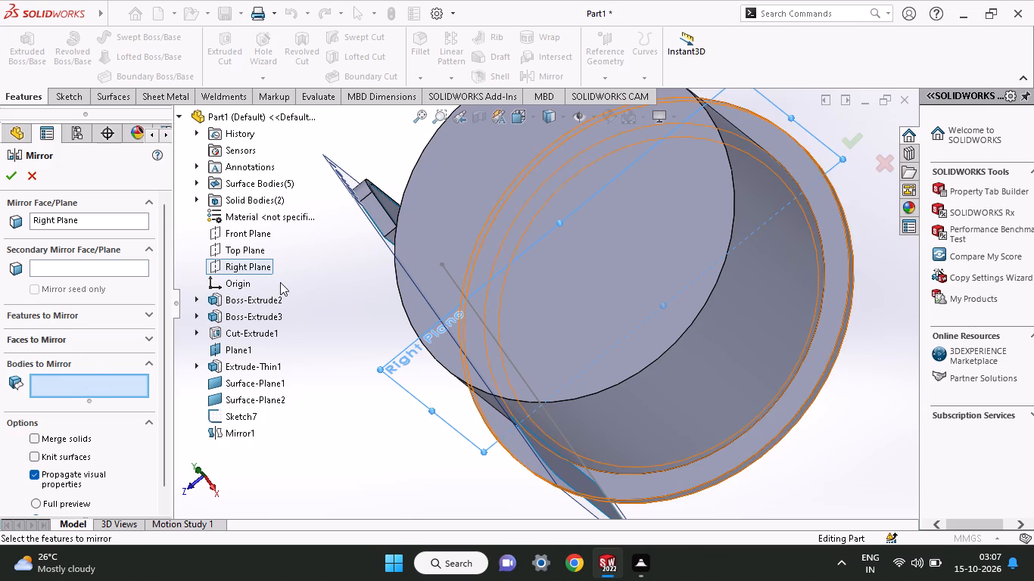
pyautogui.moveTo(288, 281); pyautogui.dragTo(306, 437, button='middle')
pyautogui.click(386, 167)
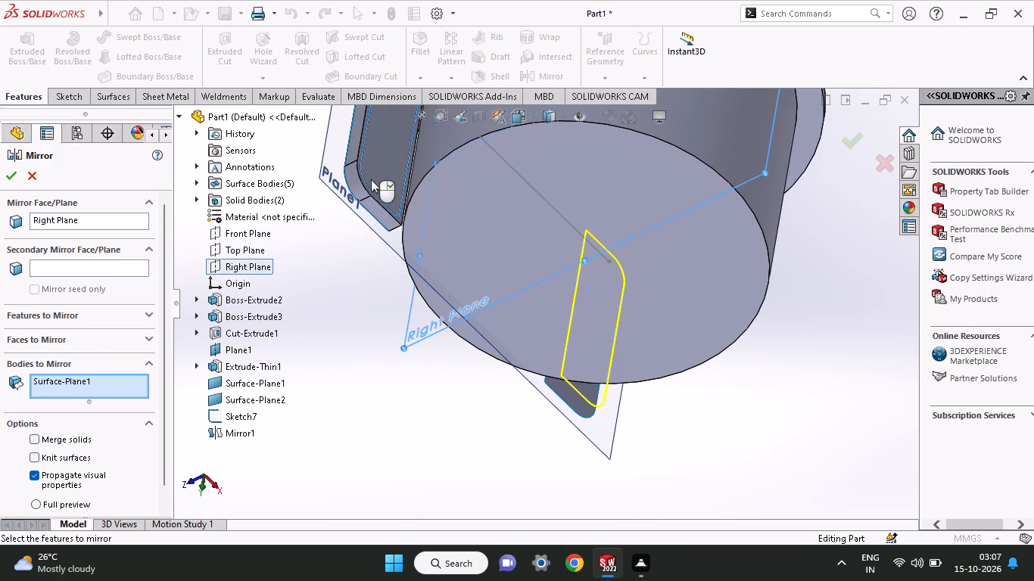
pyautogui.click(353, 183)
pyautogui.moveTo(366, 222); pyautogui.dragTo(342, 153, button='middle')
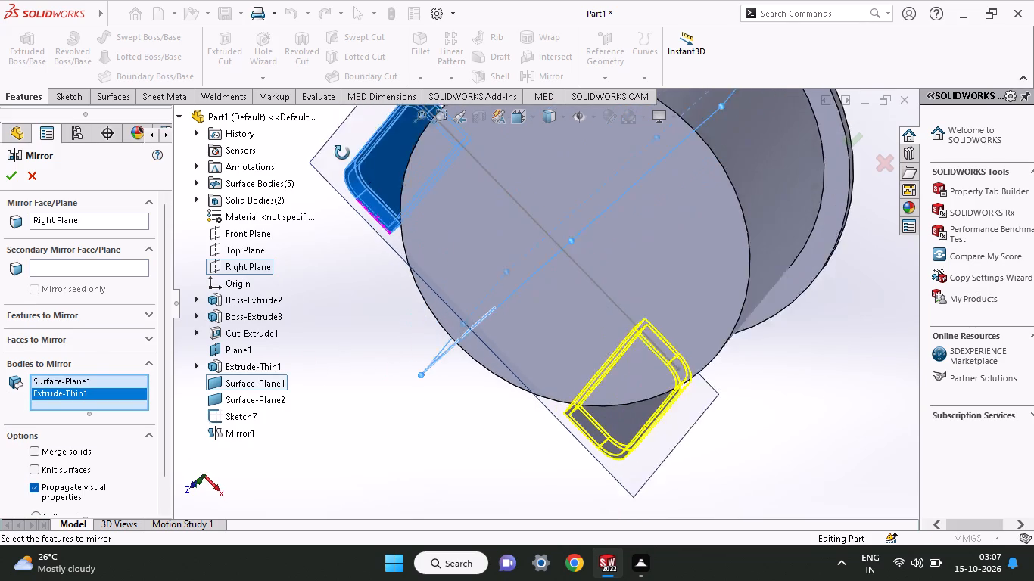
pyautogui.moveTo(342, 153); pyautogui.dragTo(338, 134, button='middle')
pyautogui.click(16, 174)
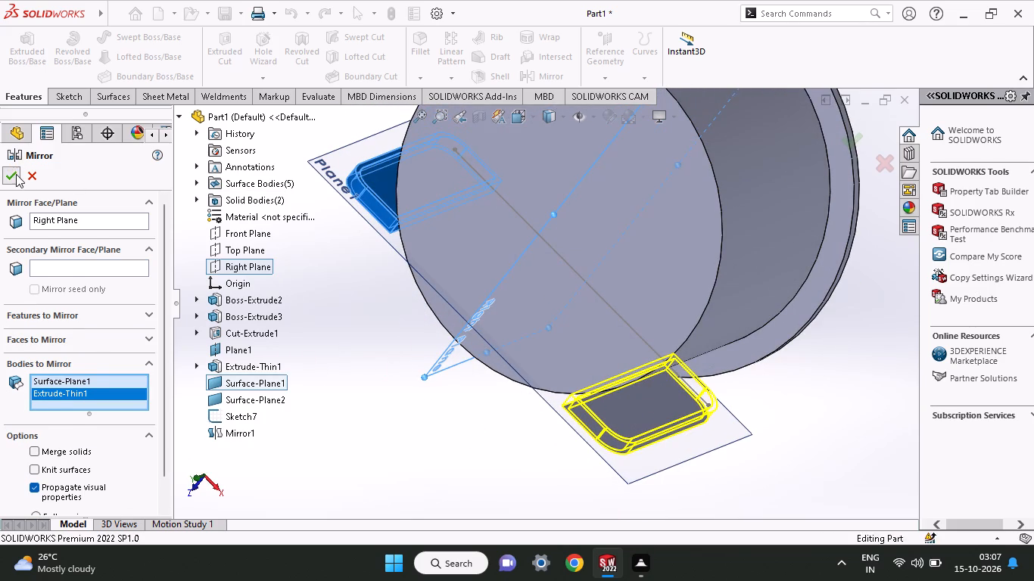
# Examine both side tabs and their closing surfaces against the cup wall and flange from several angles.
pyautogui.moveTo(312, 349); pyautogui.dragTo(450, 306, button='middle')
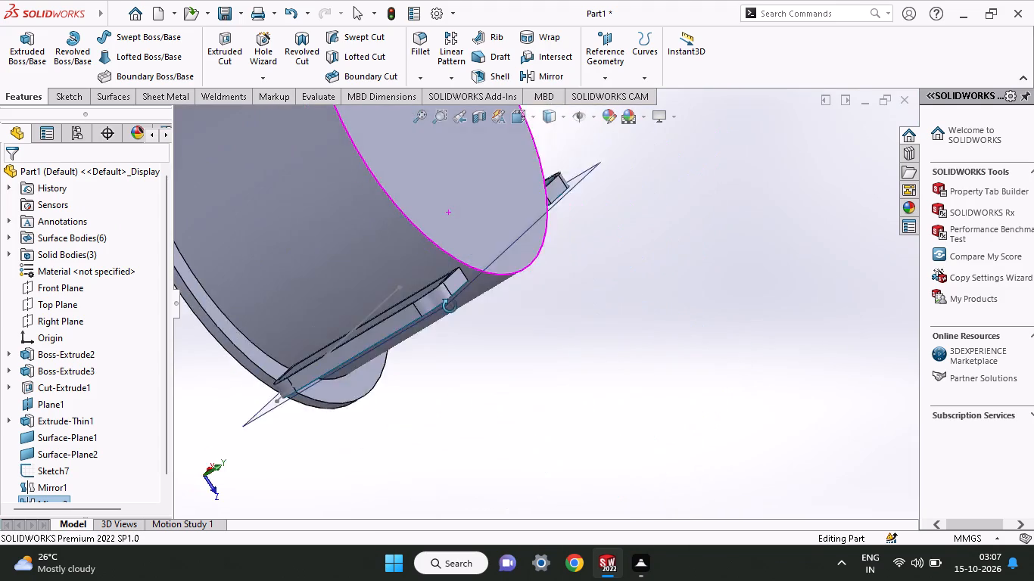
pyautogui.moveTo(450, 306); pyautogui.dragTo(404, 280, button='middle')
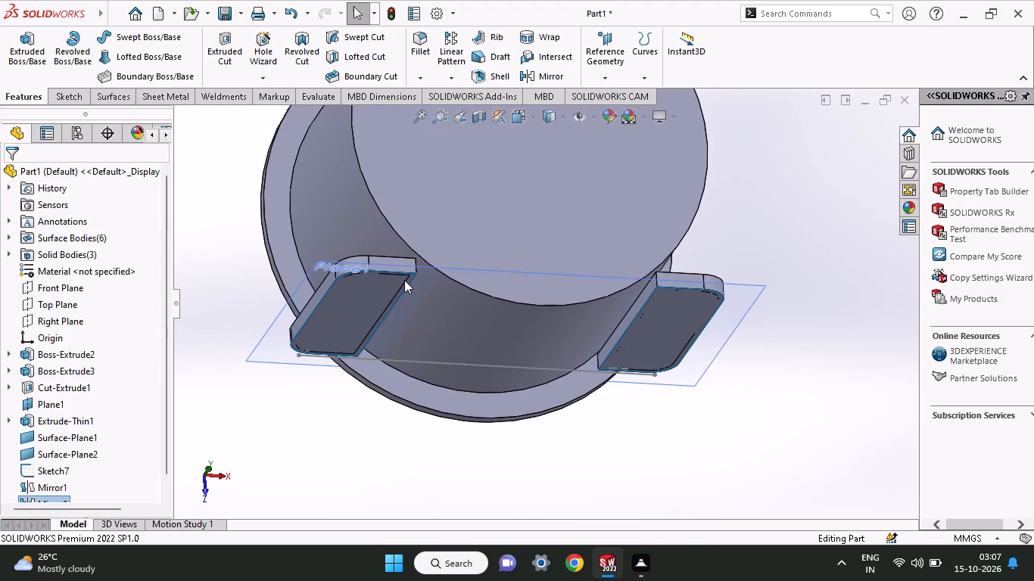
pyautogui.moveTo(404, 280); pyautogui.dragTo(674, 261, button='middle')
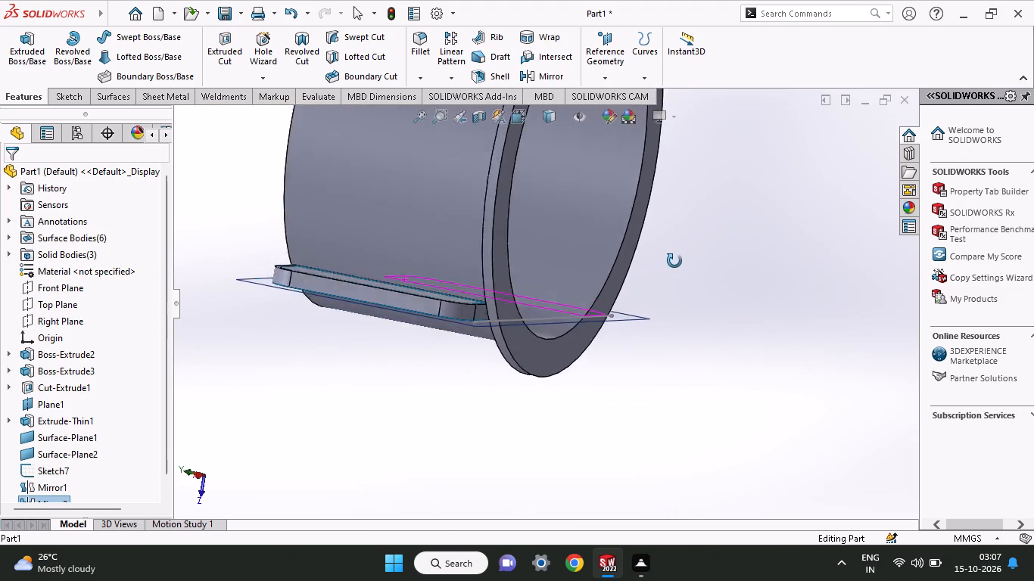
pyautogui.moveTo(674, 261); pyautogui.dragTo(679, 328, button='middle')
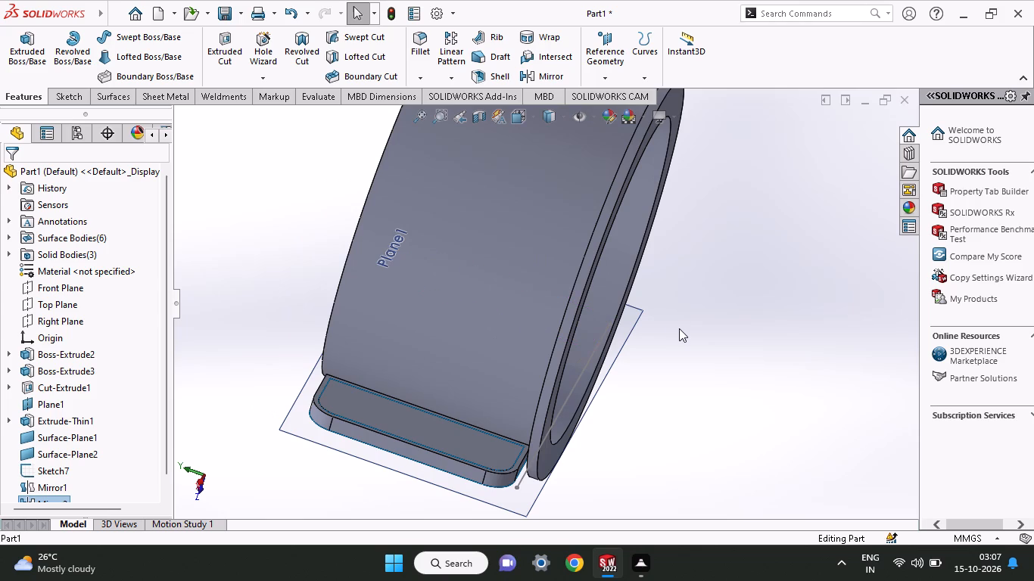
pyautogui.moveTo(679, 325); pyautogui.dragTo(698, 284, button='middle')
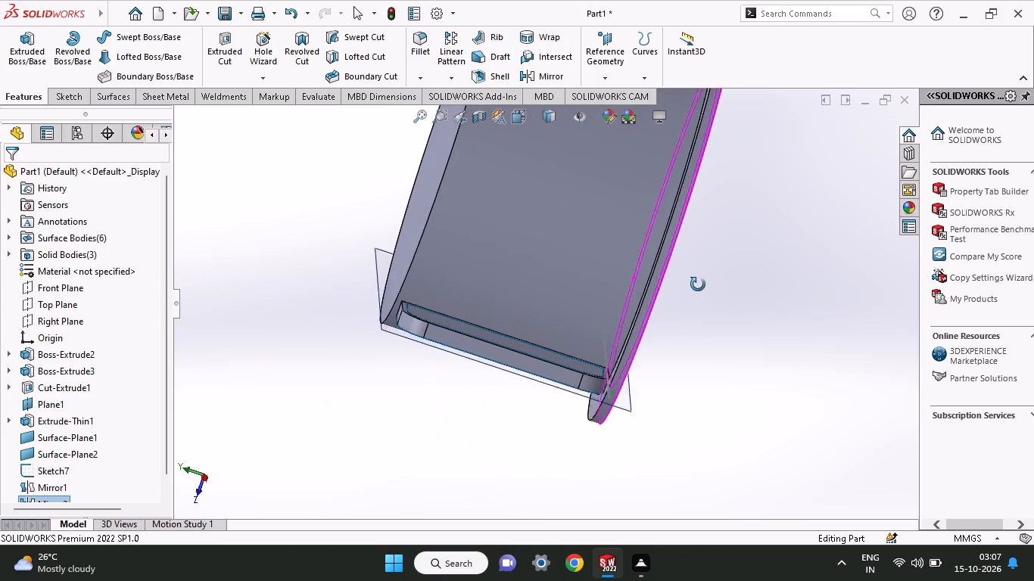
pyautogui.moveTo(698, 284); pyautogui.dragTo(712, 246, button='middle')
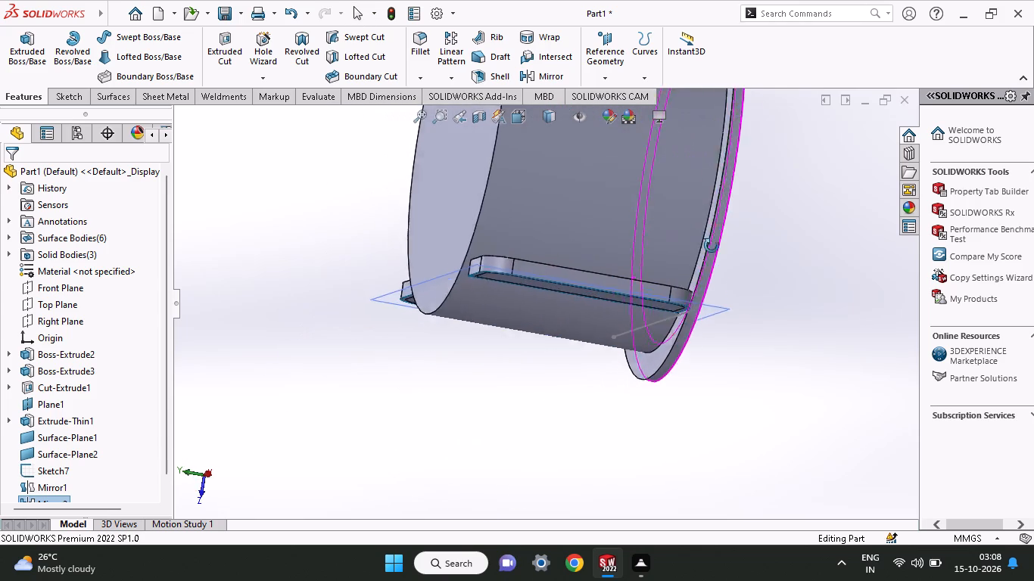
pyautogui.moveTo(712, 246); pyautogui.dragTo(713, 245, button='middle')
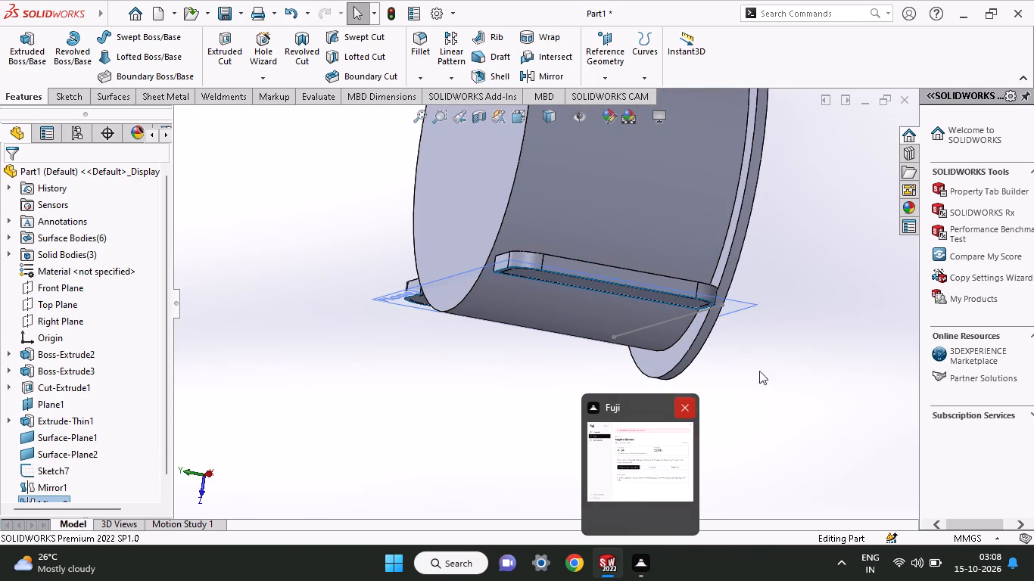
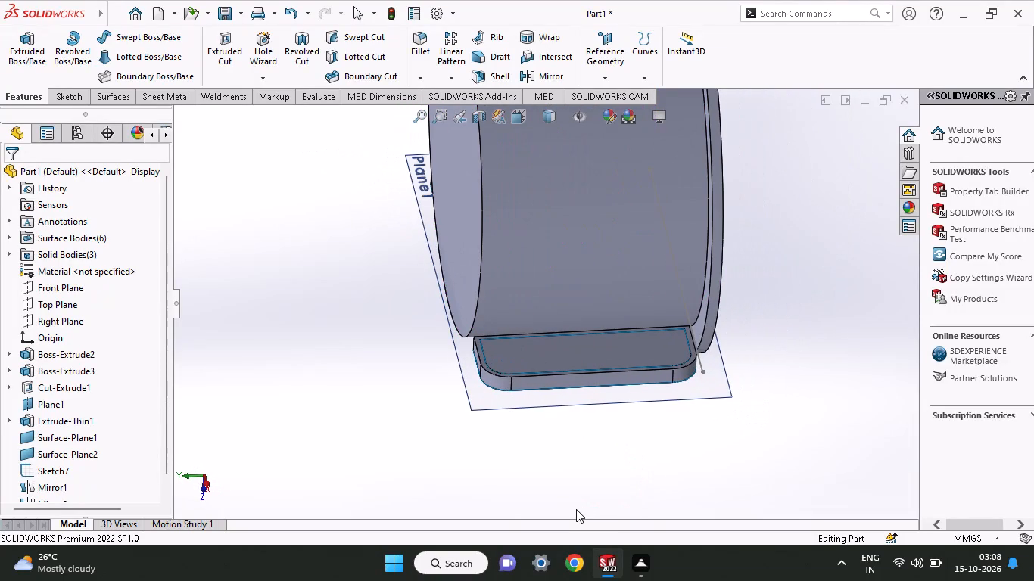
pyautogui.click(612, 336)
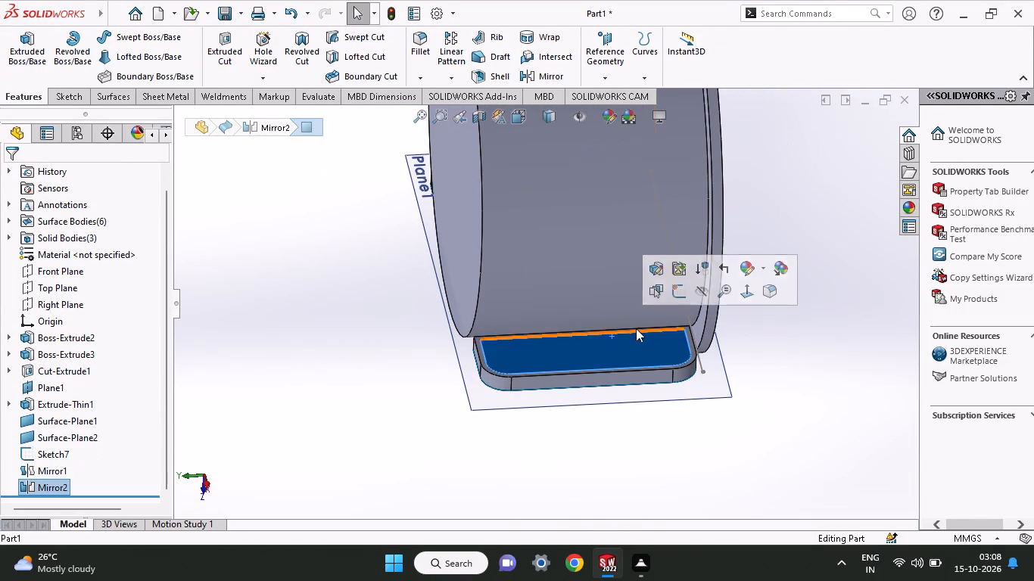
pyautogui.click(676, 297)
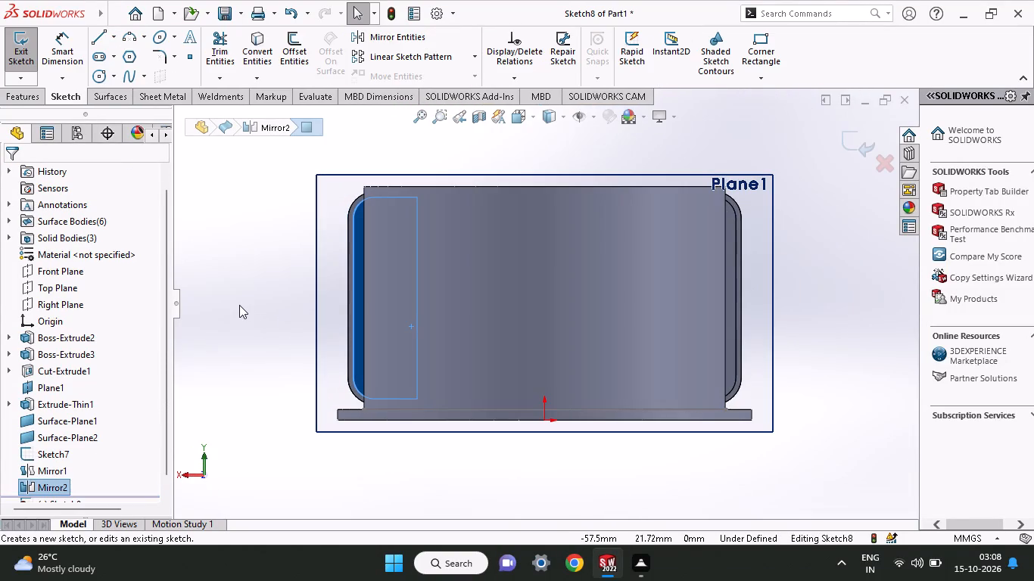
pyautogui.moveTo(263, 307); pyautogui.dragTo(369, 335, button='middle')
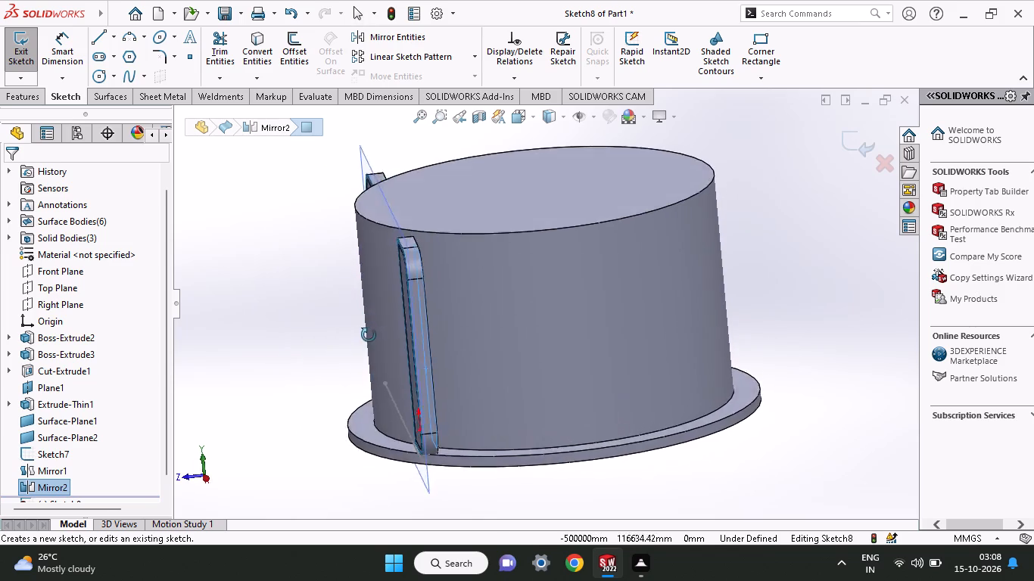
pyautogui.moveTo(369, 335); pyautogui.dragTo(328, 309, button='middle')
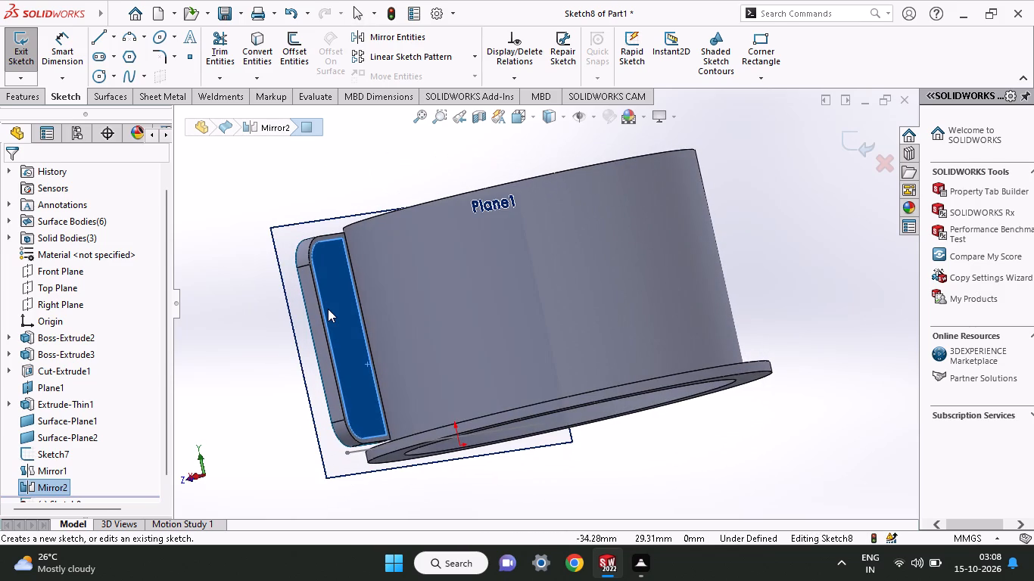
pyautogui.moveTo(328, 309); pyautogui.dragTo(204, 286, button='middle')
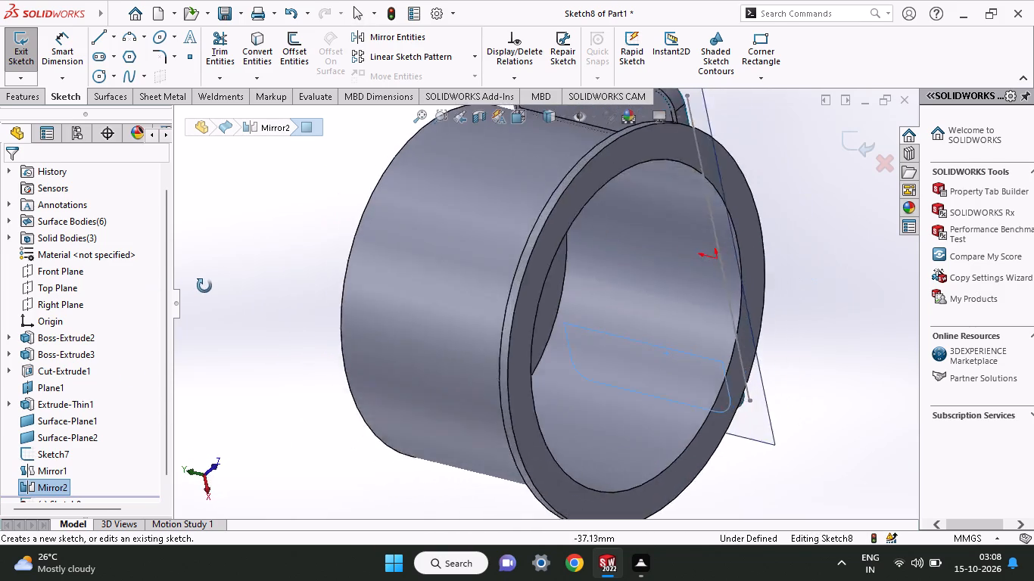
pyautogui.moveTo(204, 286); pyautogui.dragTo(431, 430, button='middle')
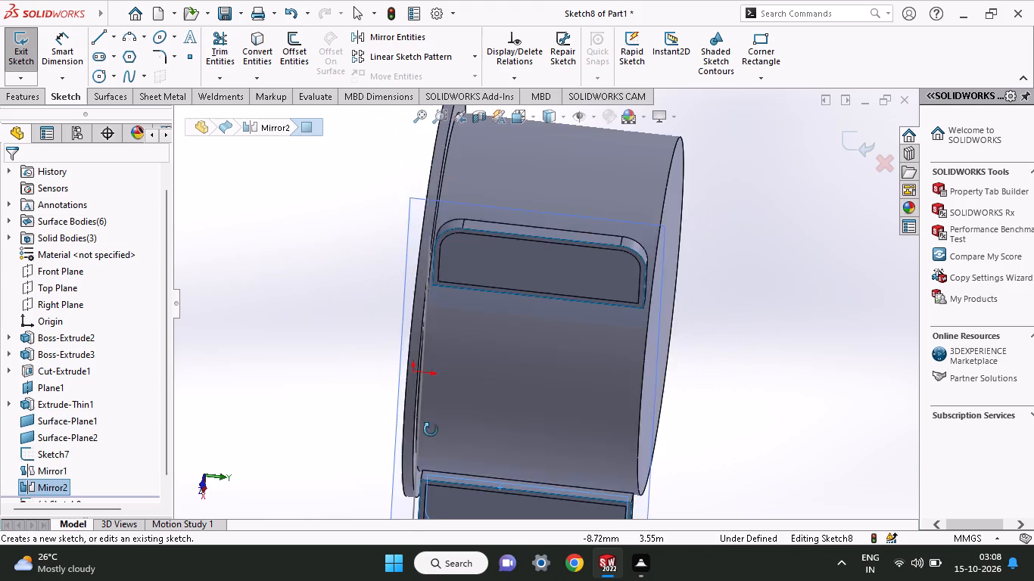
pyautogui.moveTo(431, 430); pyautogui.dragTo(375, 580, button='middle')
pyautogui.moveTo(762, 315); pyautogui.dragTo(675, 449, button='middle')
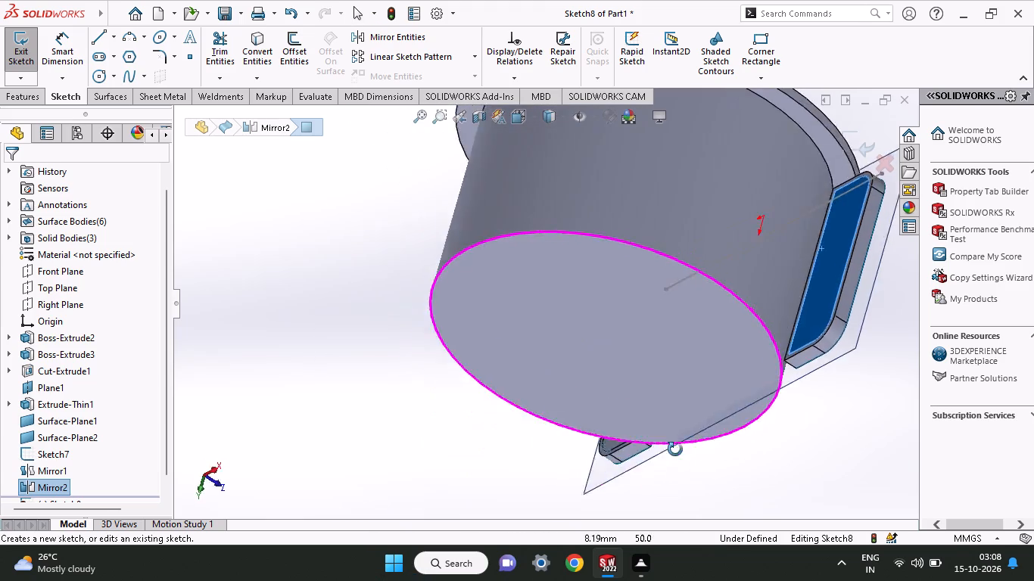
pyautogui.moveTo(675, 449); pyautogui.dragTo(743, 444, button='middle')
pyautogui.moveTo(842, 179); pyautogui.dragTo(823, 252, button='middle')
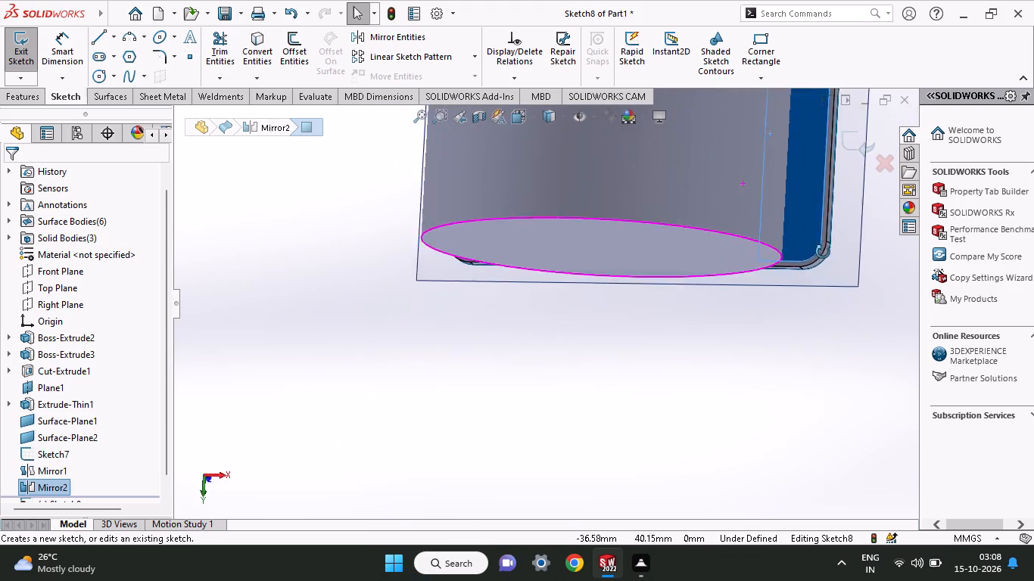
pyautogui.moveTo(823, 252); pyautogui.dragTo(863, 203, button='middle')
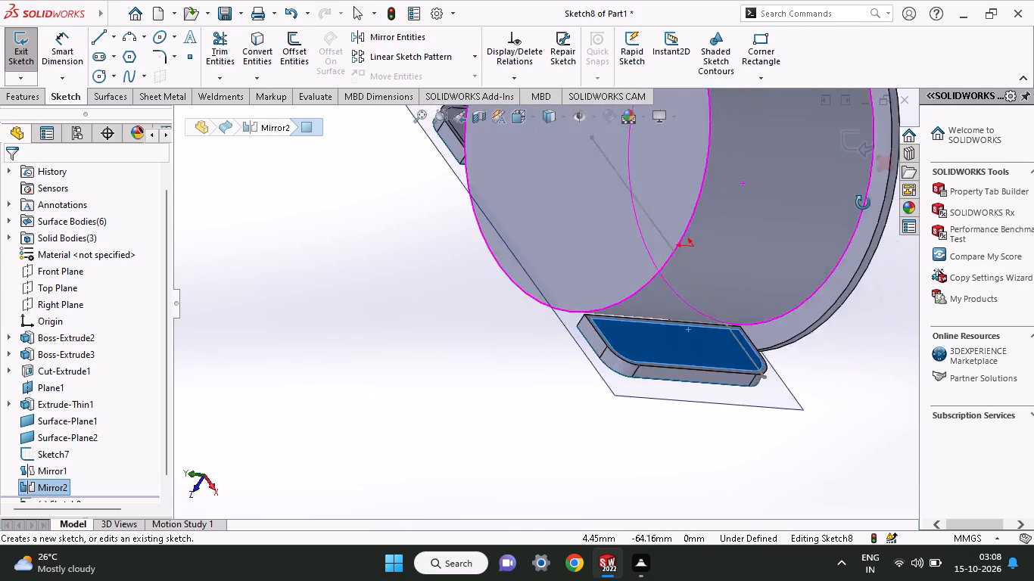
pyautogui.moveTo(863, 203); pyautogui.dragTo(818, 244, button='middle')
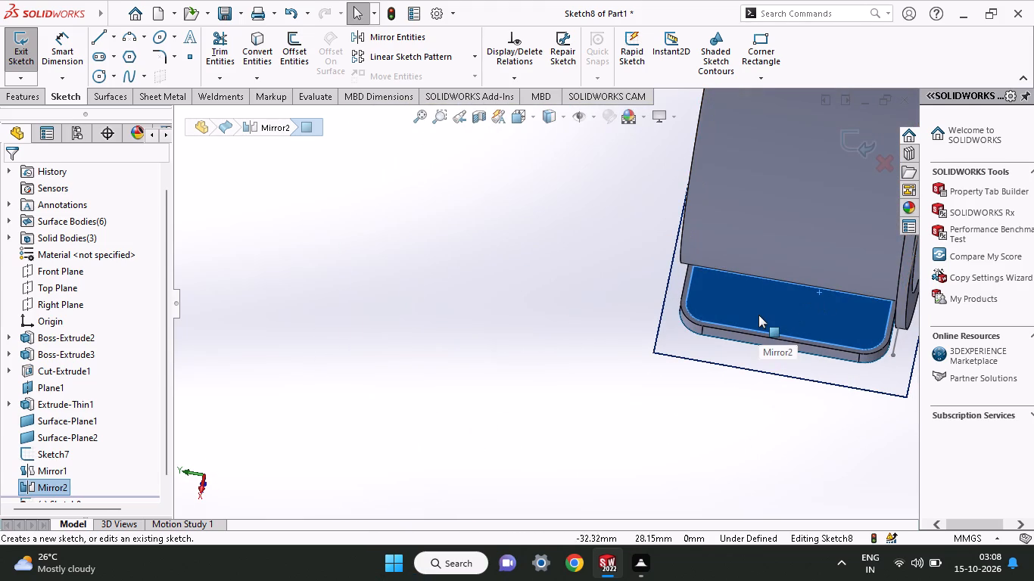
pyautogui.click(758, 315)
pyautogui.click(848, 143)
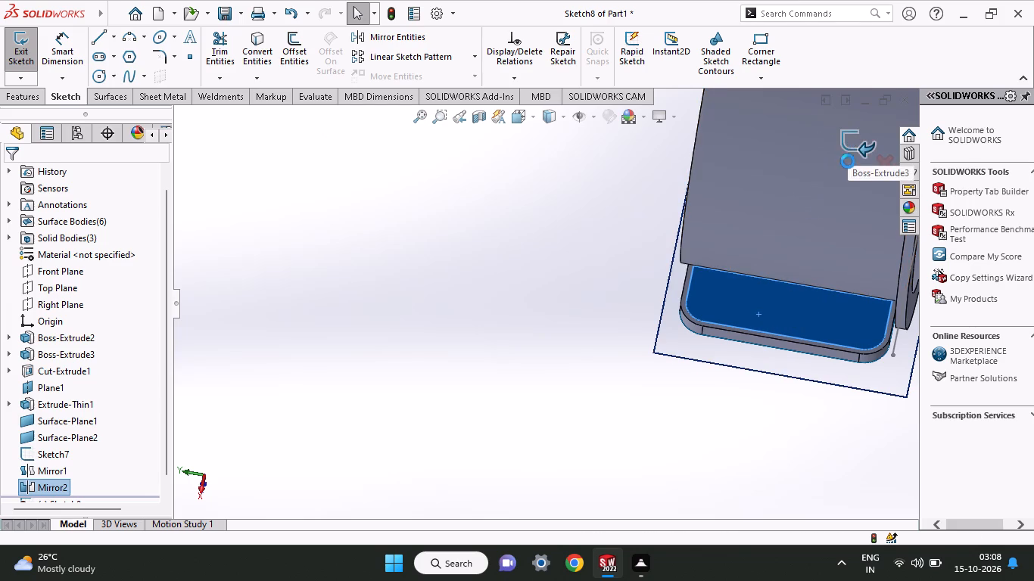
# Sketch a corner rectangle about 9.6 mm wide and 3.3 mm high on the mirrored side tab's planar closing surface (Mirror2).
pyautogui.click(794, 309)
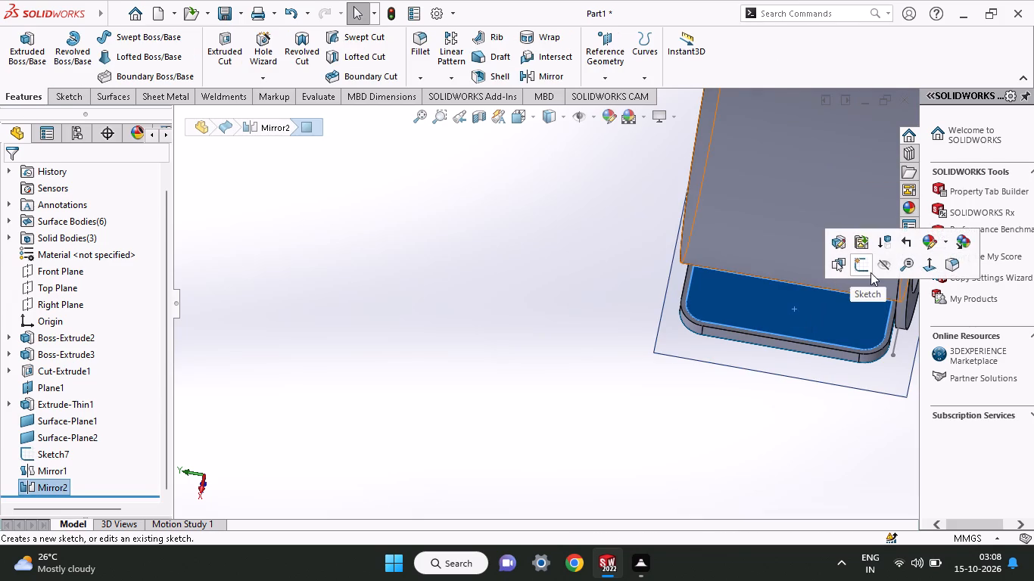
pyautogui.click(870, 272)
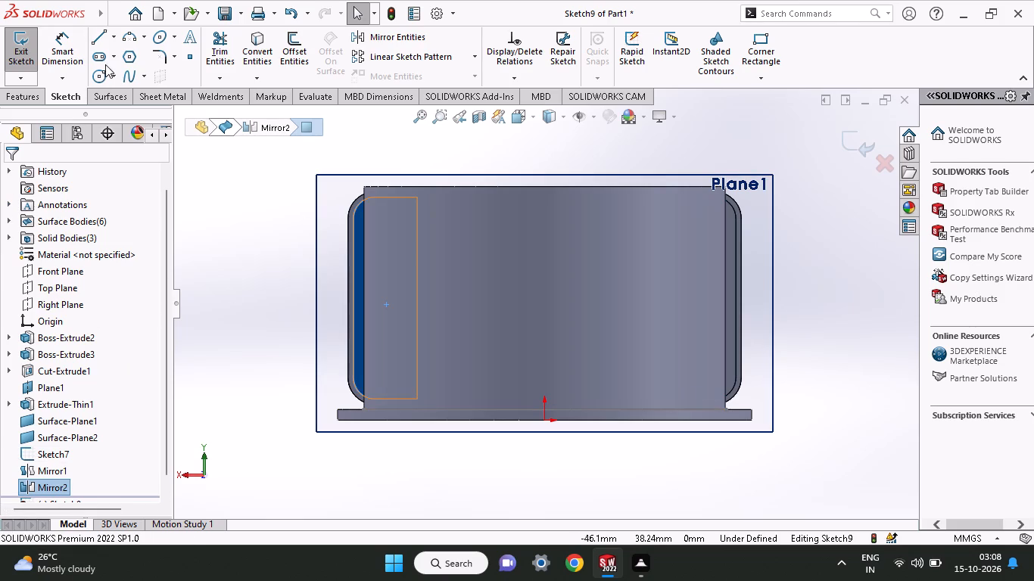
pyautogui.click(759, 48)
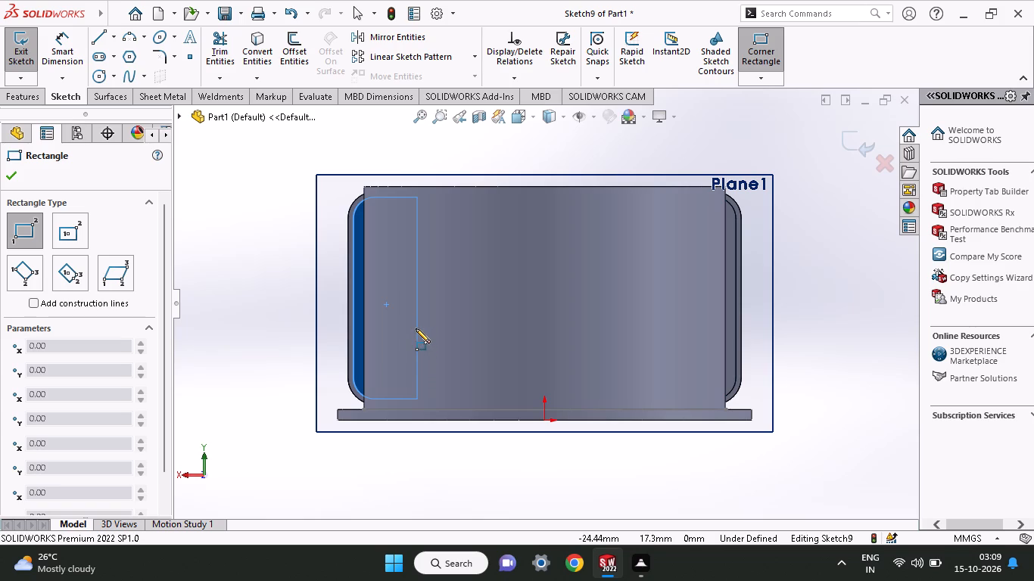
pyautogui.click(416, 328)
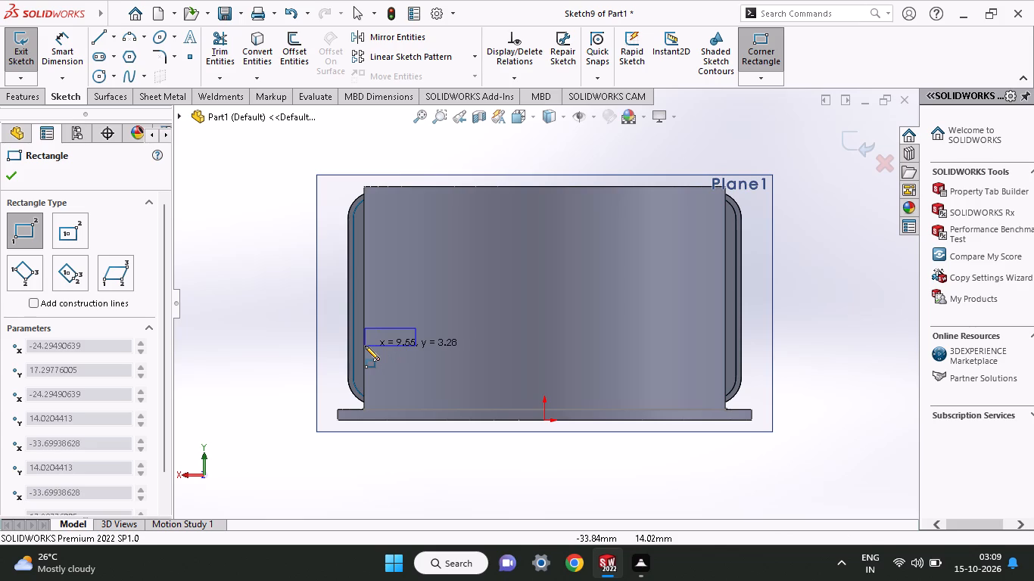
pyautogui.click(365, 346)
# Dimension the rectangle's short vertical side to 2 mm.
pyautogui.moveTo(395, 363); pyautogui.dragTo(426, 218, button='middle')
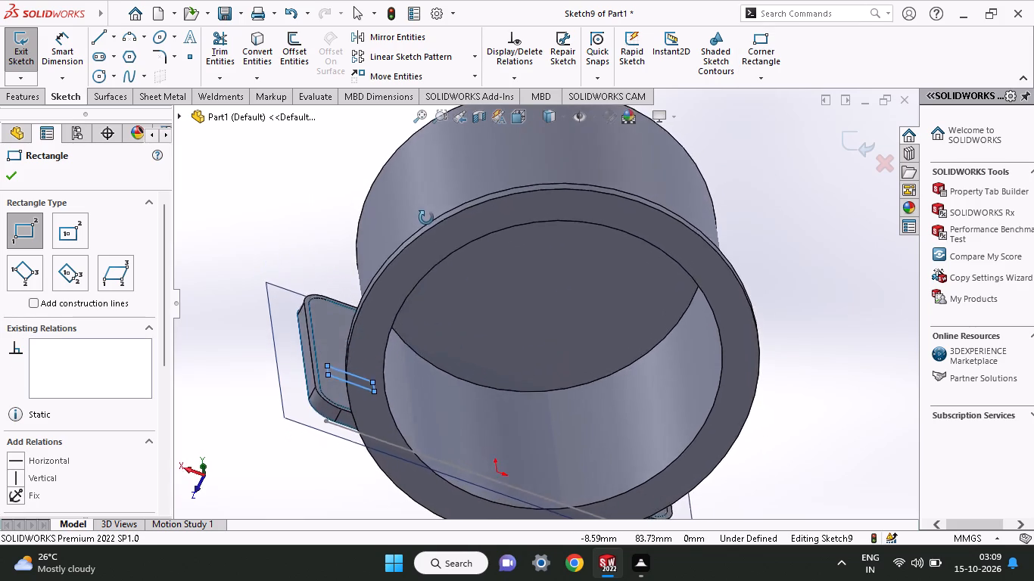
pyautogui.moveTo(426, 218); pyautogui.dragTo(395, 382, button='middle')
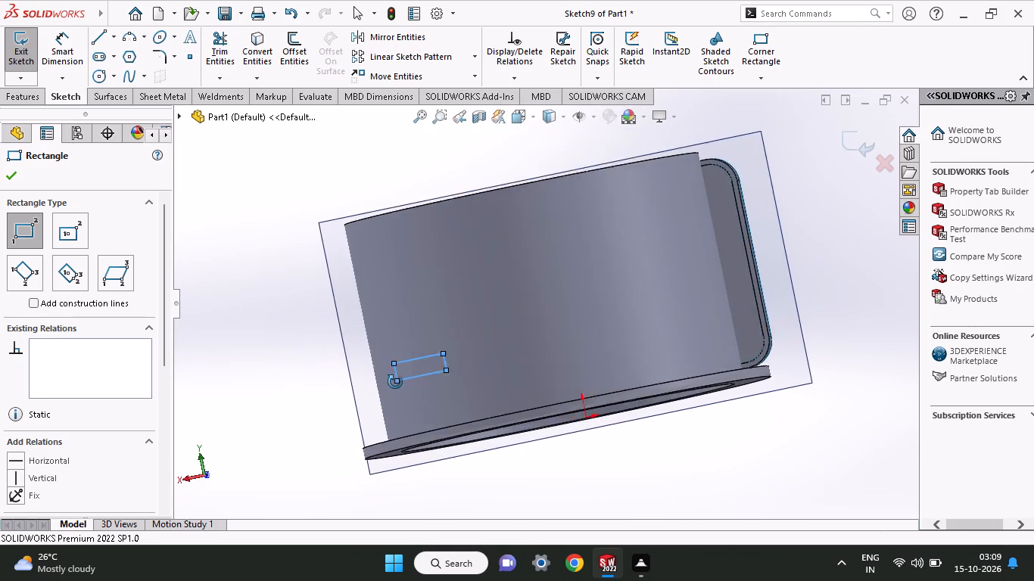
pyautogui.moveTo(395, 382); pyautogui.dragTo(405, 392, button='middle')
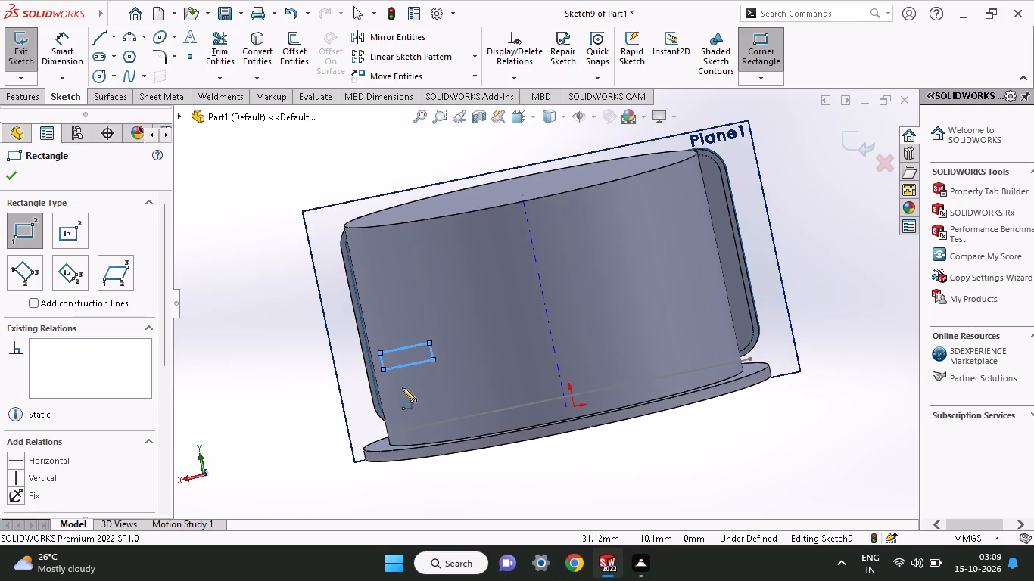
pyautogui.click(65, 48)
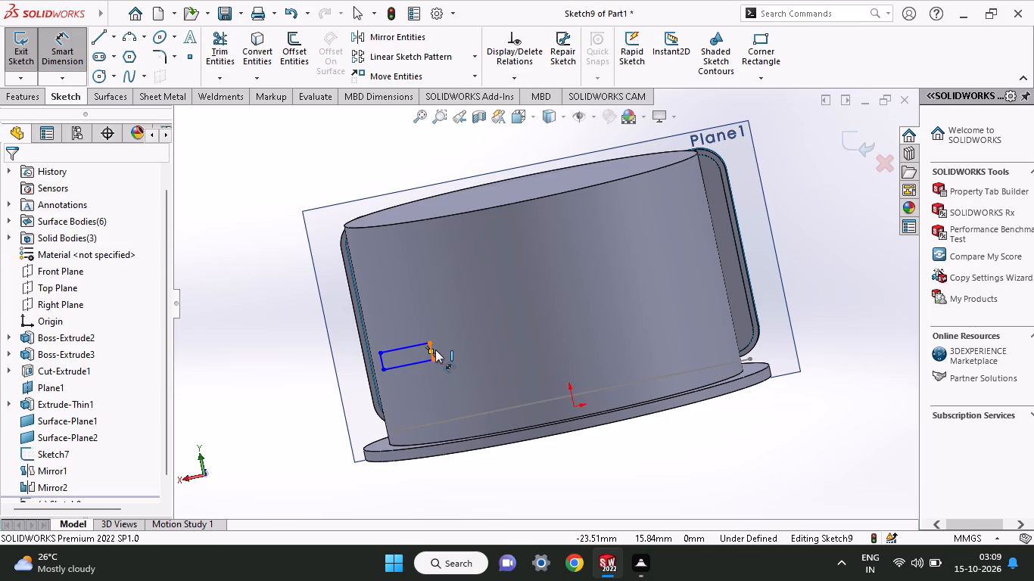
pyautogui.click(435, 350)
pyautogui.click(456, 344)
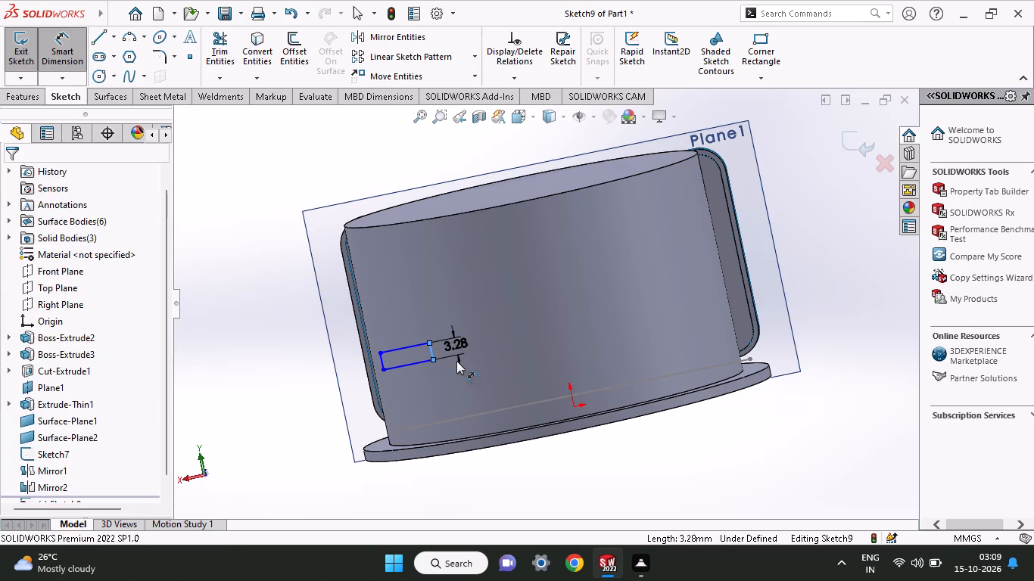
pyautogui.press('2')
pyautogui.press('Return')
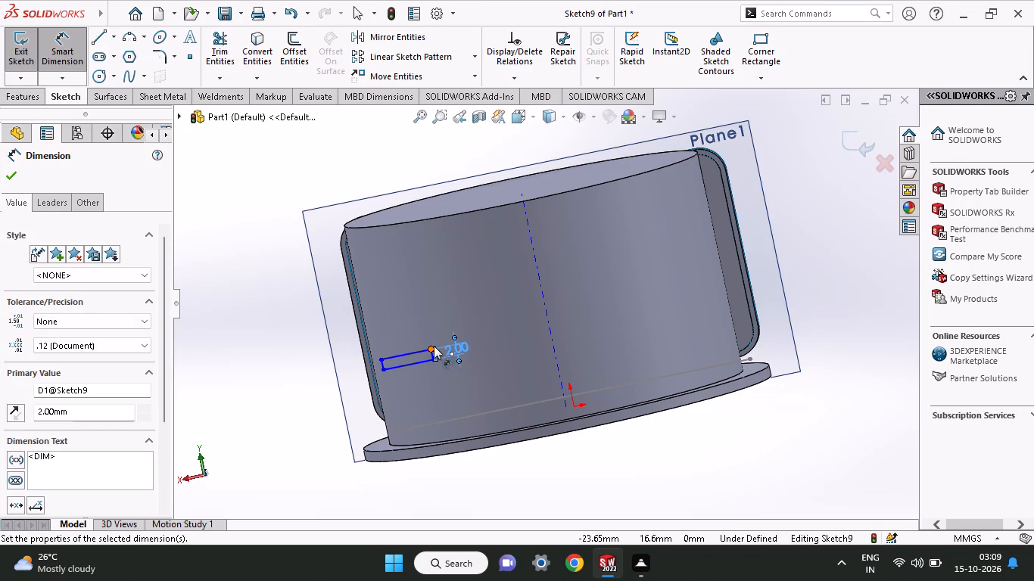
pyautogui.click(434, 347)
pyautogui.moveTo(459, 305); pyautogui.dragTo(450, 325, button='middle')
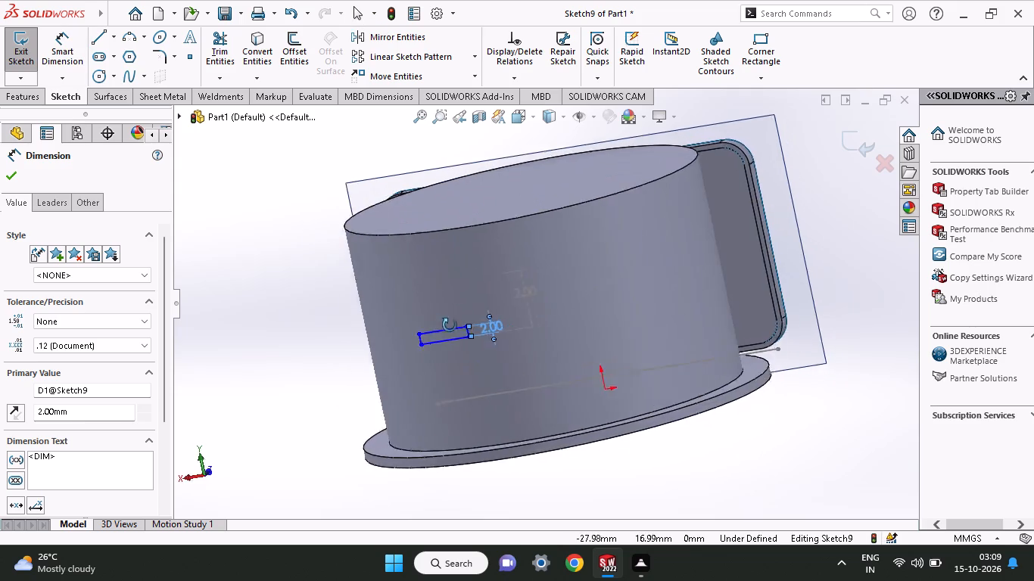
pyautogui.moveTo(450, 325); pyautogui.dragTo(468, 299, button='middle')
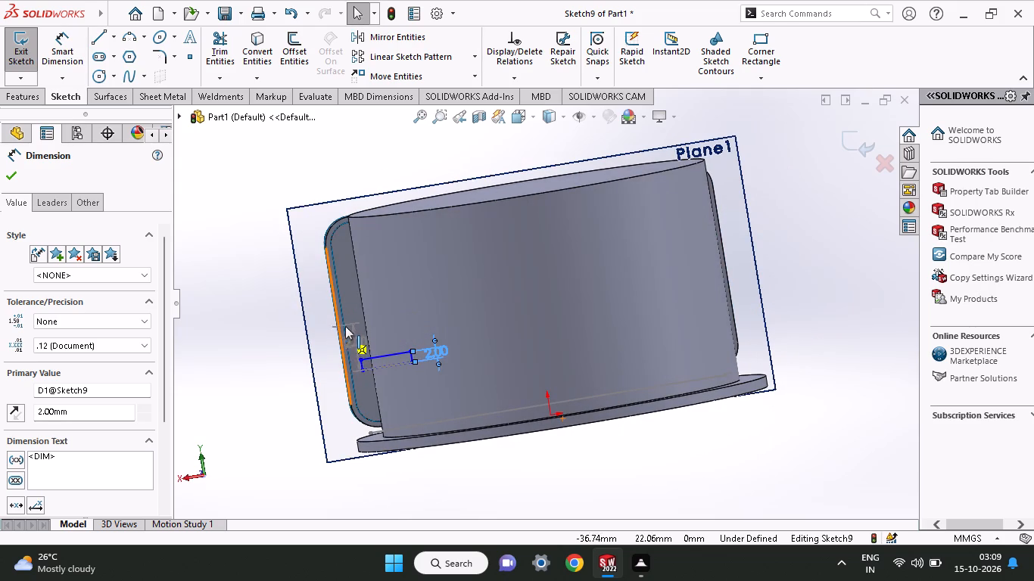
pyautogui.press('Escape')
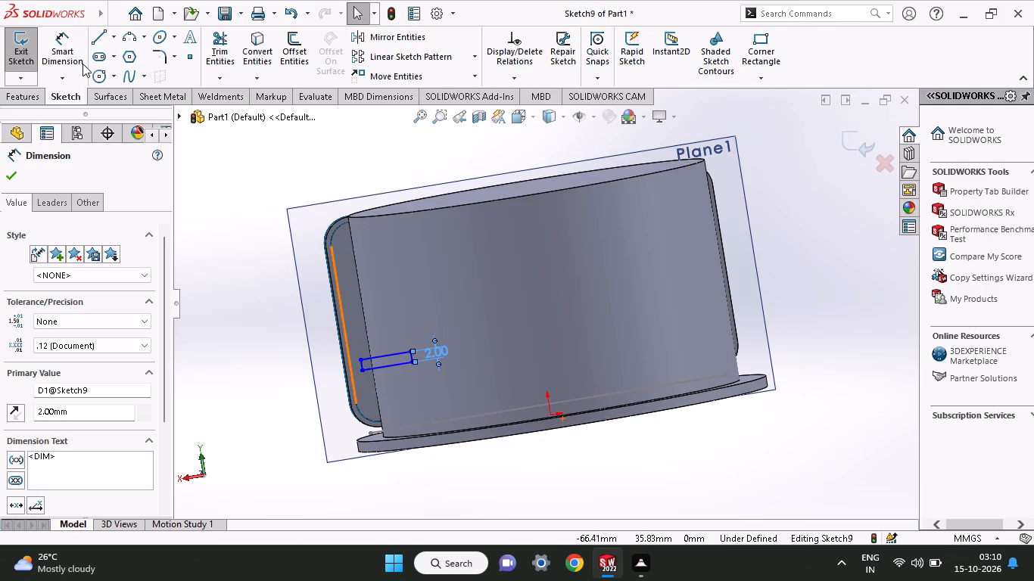
# Sketch a horizontal line about 16 mm long from the midpoint of the tab's long outer edge towards the cup.
pyautogui.click(95, 36)
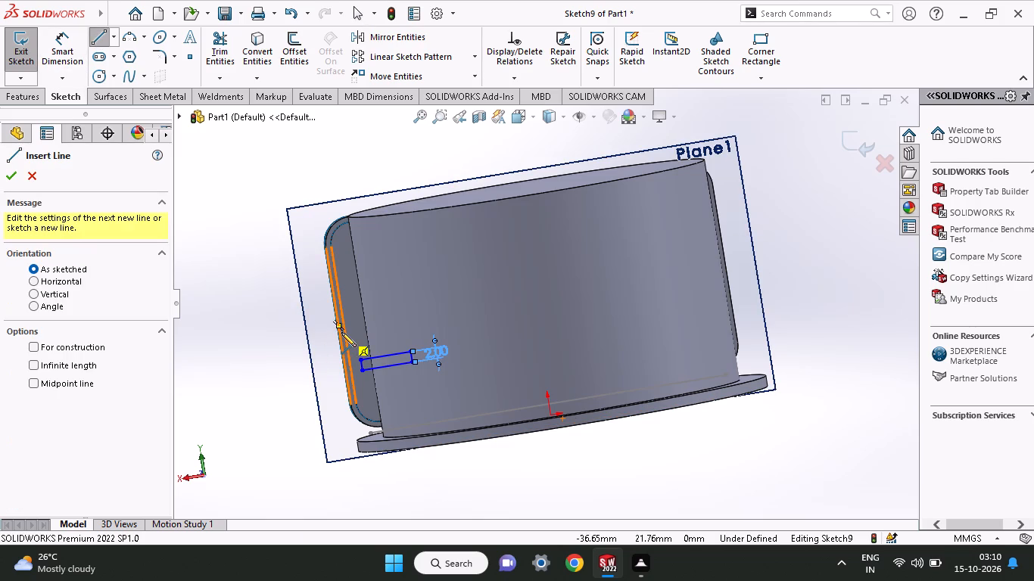
pyautogui.click(338, 326)
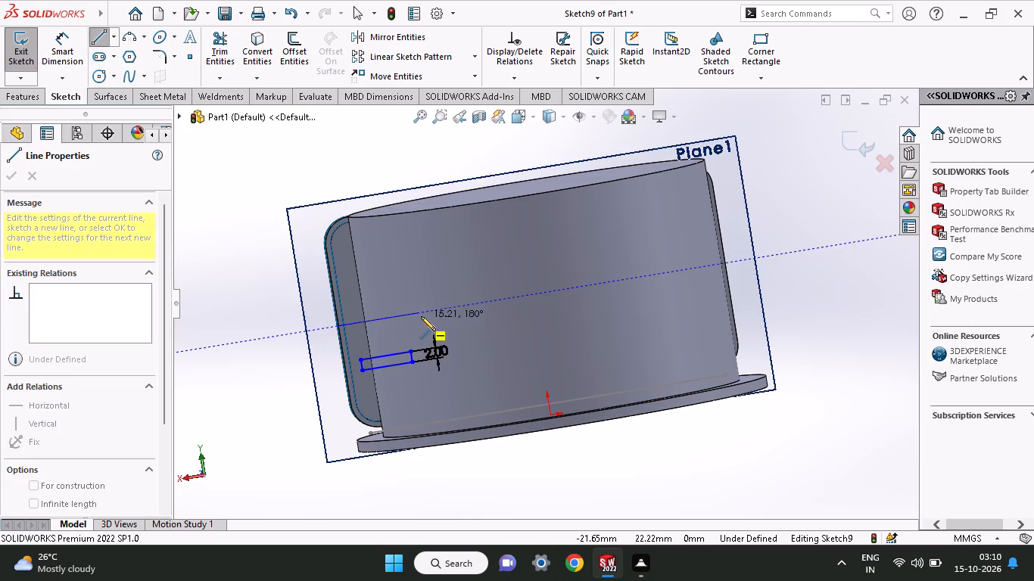
pyautogui.click(425, 314)
pyautogui.rightClick(271, 300)
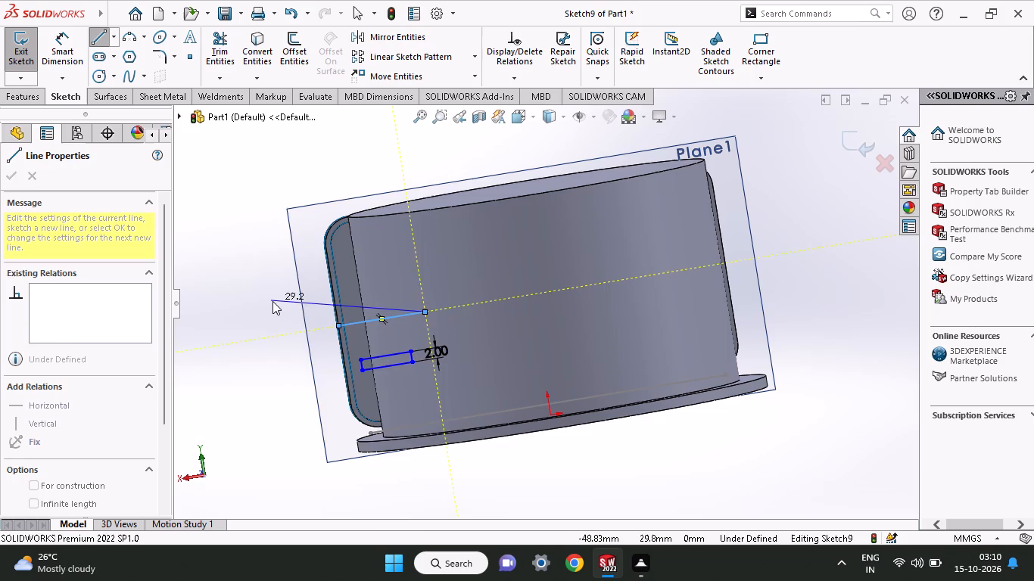
pyautogui.click(288, 315)
# Dimension the vertical distance between the horizontal line's cup-side endpoint and the rectangle's nearer cup-side corner to 4 mm.
pyautogui.moveTo(485, 339); pyautogui.dragTo(466, 342, button='middle')
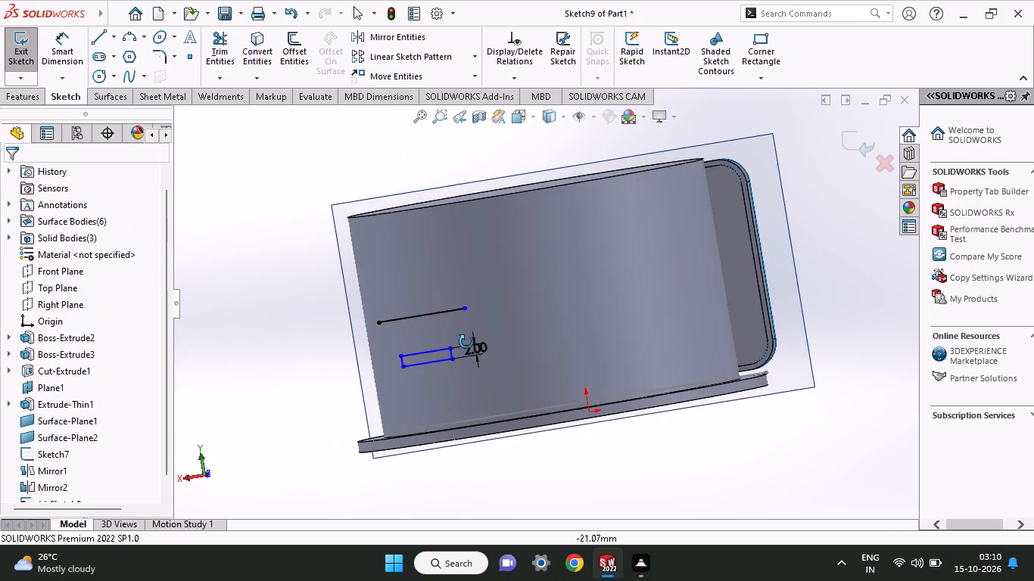
pyautogui.moveTo(466, 342); pyautogui.dragTo(515, 315, button='middle')
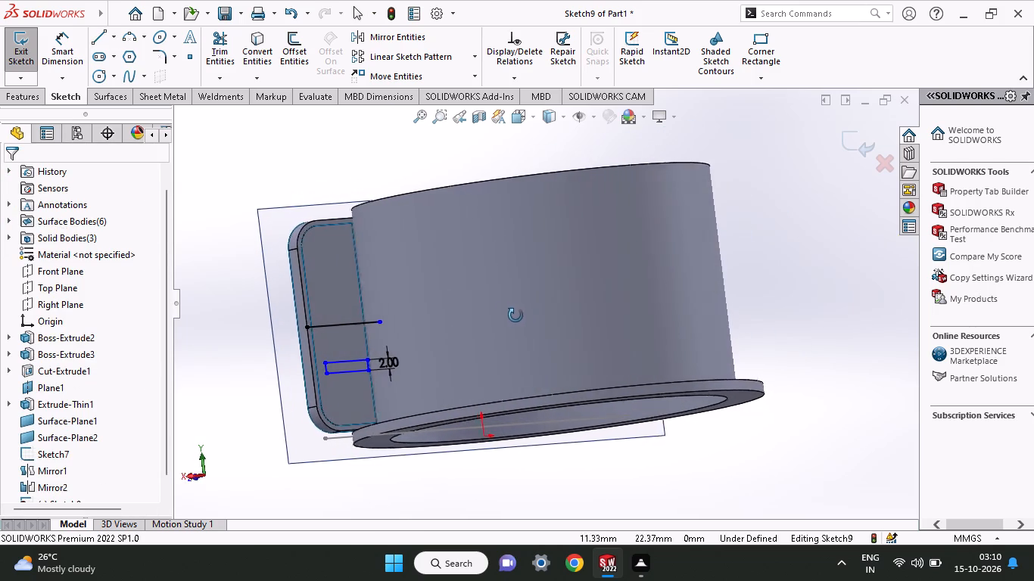
pyautogui.moveTo(515, 315); pyautogui.dragTo(484, 330, button='middle')
pyautogui.moveTo(487, 331); pyautogui.dragTo(493, 331, button='middle')
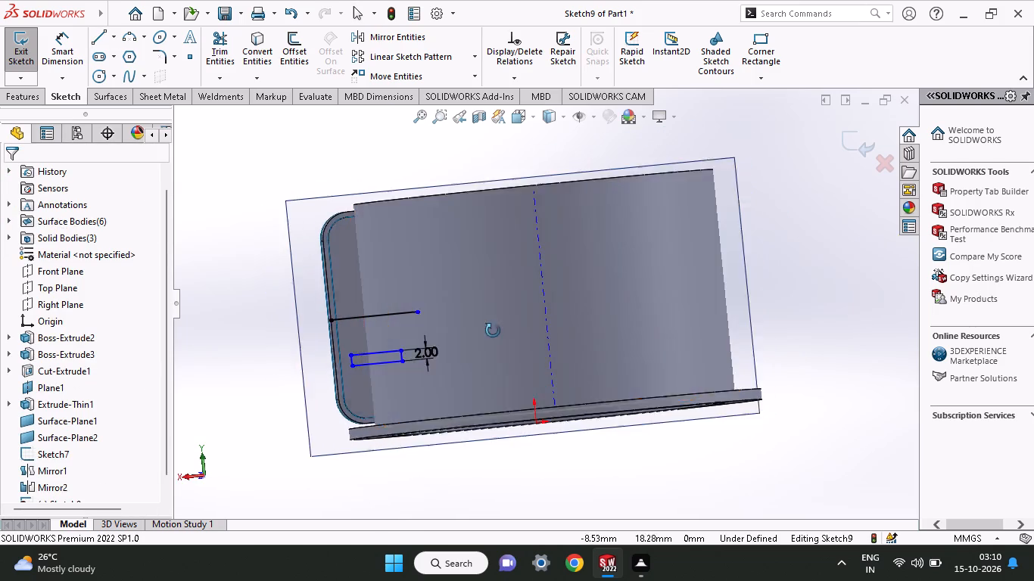
pyautogui.moveTo(493, 331); pyautogui.dragTo(529, 328, button='middle')
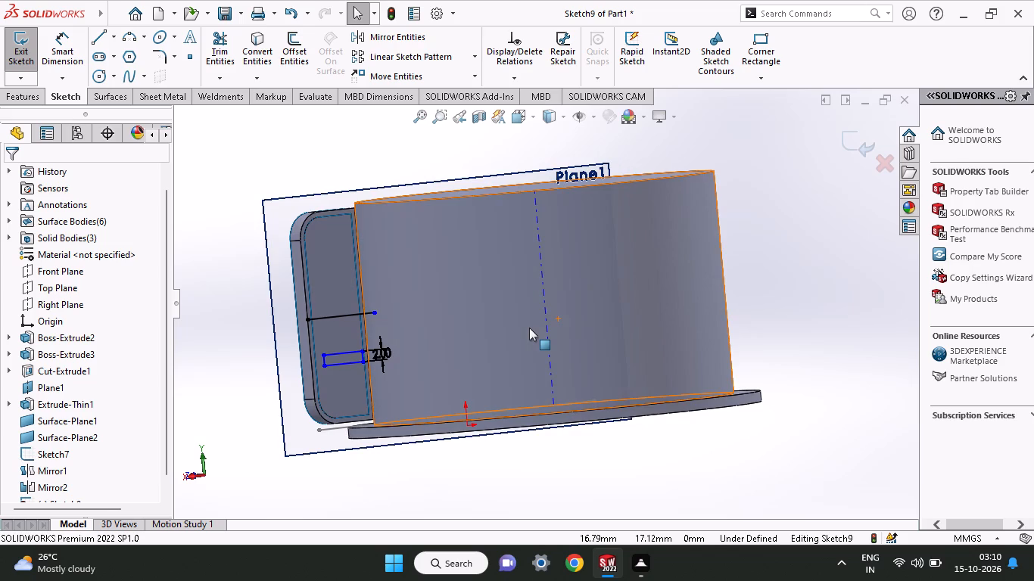
pyautogui.moveTo(529, 328); pyautogui.dragTo(519, 328, button='middle')
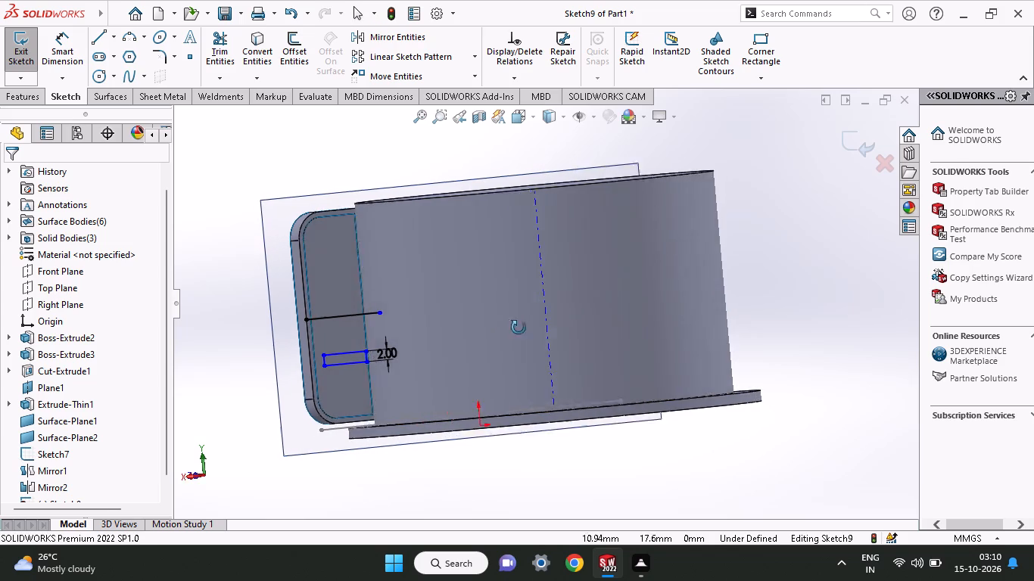
pyautogui.moveTo(519, 328); pyautogui.dragTo(499, 328, button='middle')
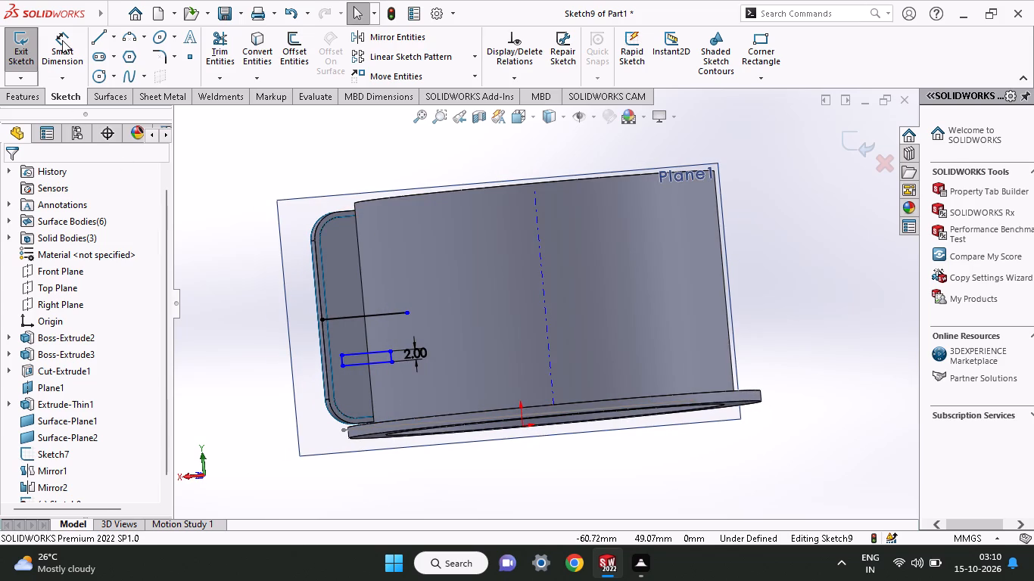
pyautogui.click(62, 40)
pyautogui.click(394, 350)
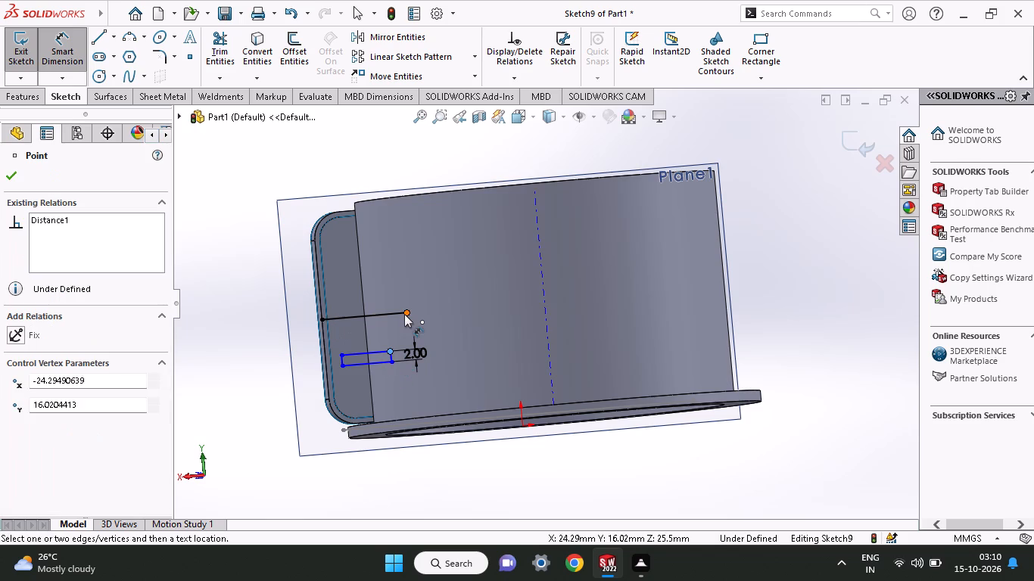
pyautogui.click(406, 314)
pyautogui.click(301, 344)
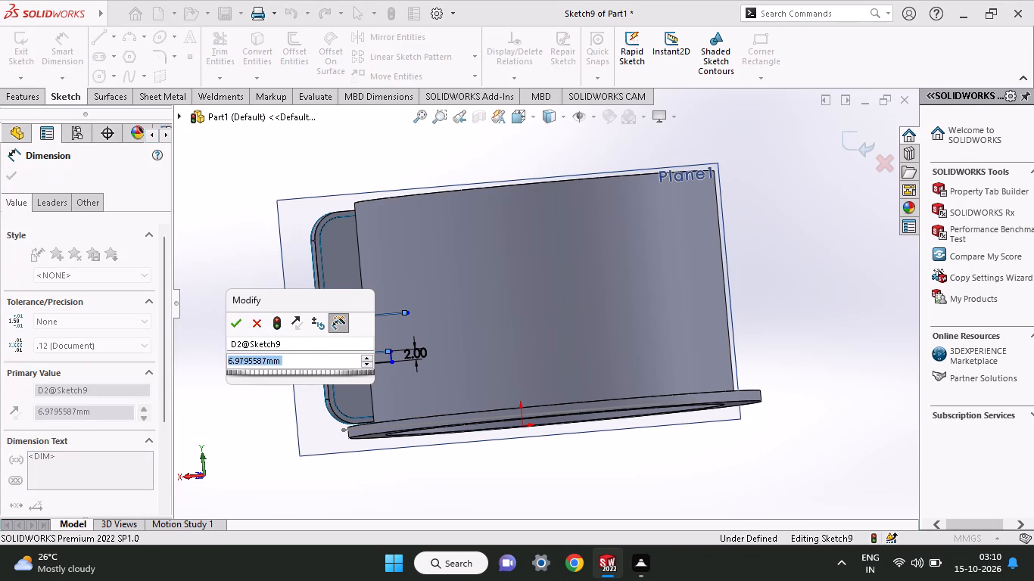
pyautogui.press('4')
pyautogui.press('Return')
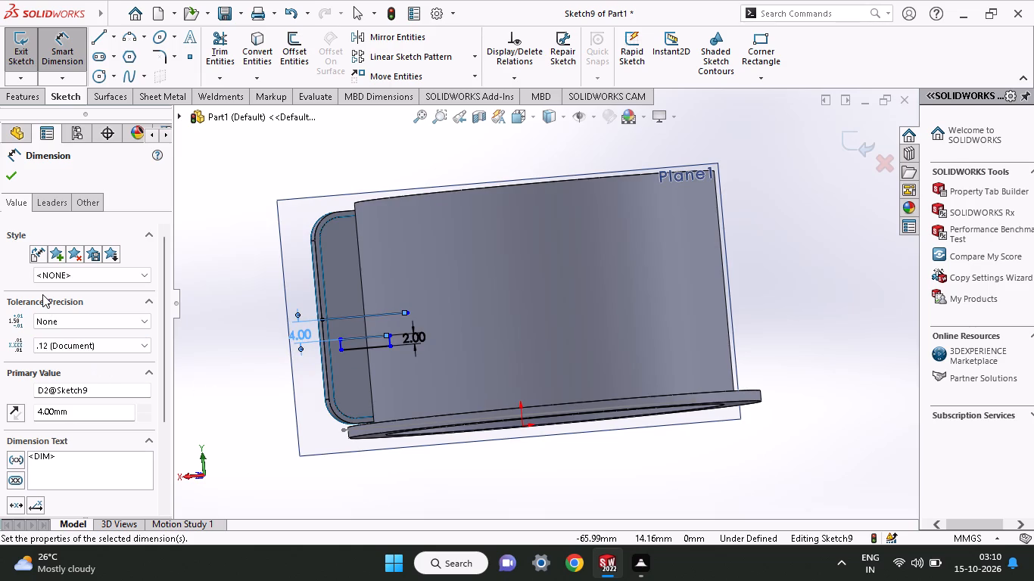
pyautogui.click(8, 181)
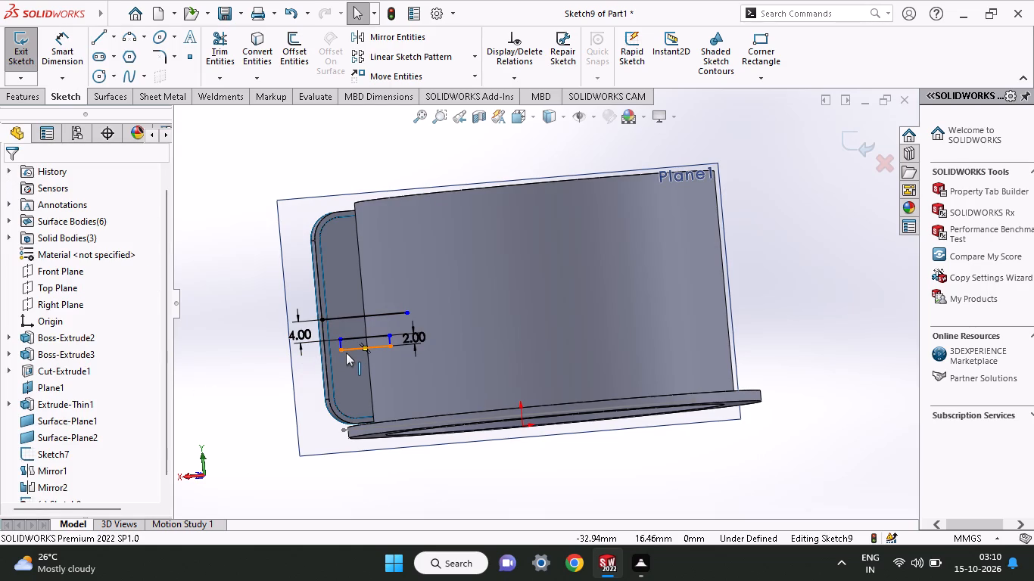
# Make the rectangle's short cup-side line collinear with the closing surface's long inner edge beside the cup wall.
pyautogui.moveTo(343, 393); pyautogui.dragTo(352, 287, button='middle')
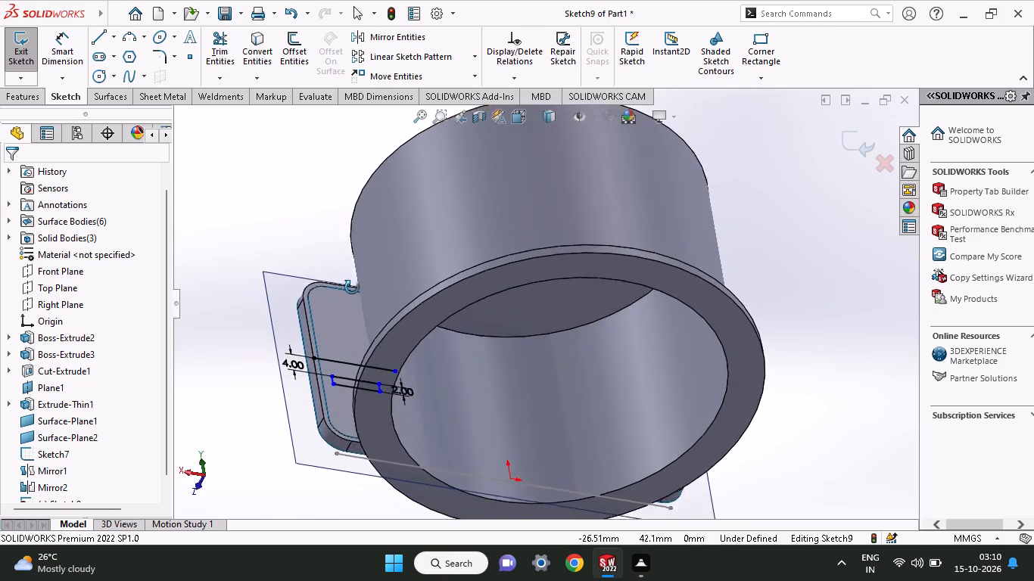
pyautogui.moveTo(352, 287); pyautogui.dragTo(379, 318, button='middle')
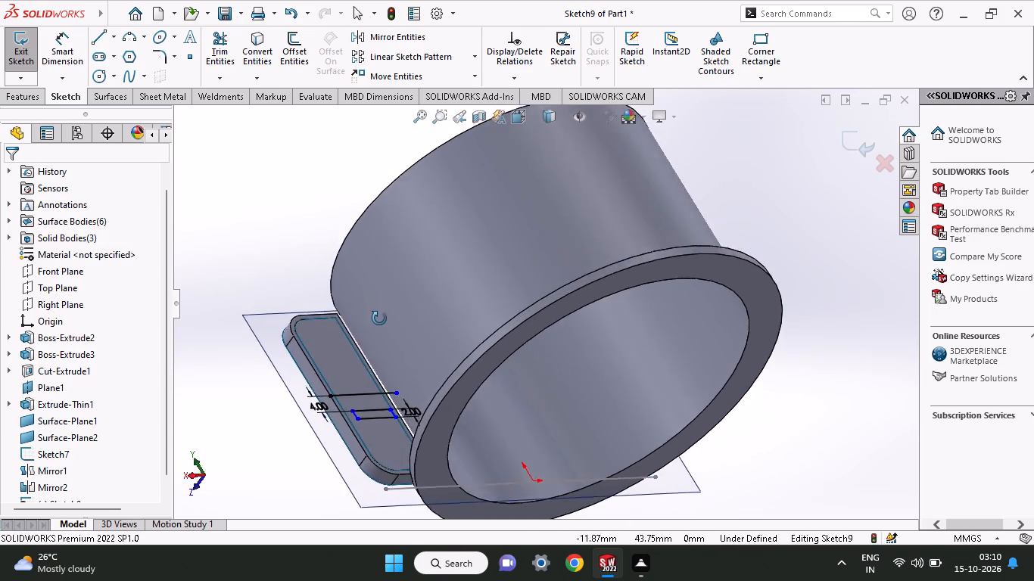
pyautogui.moveTo(379, 318); pyautogui.dragTo(388, 354, button='middle')
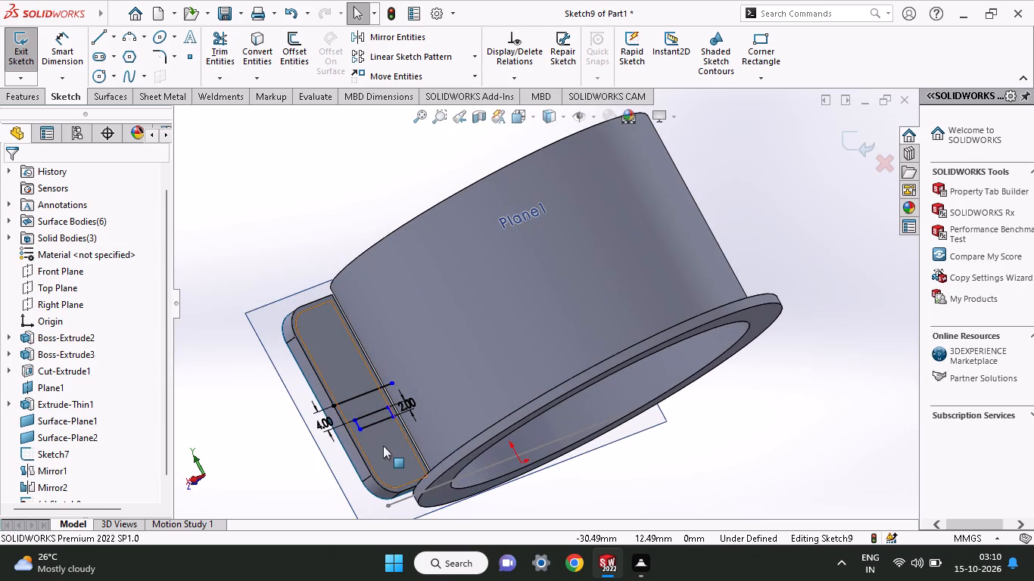
pyautogui.keyDown('ctrl'); pyautogui.scroll(1, 383, 446); pyautogui.keyUp('ctrl')
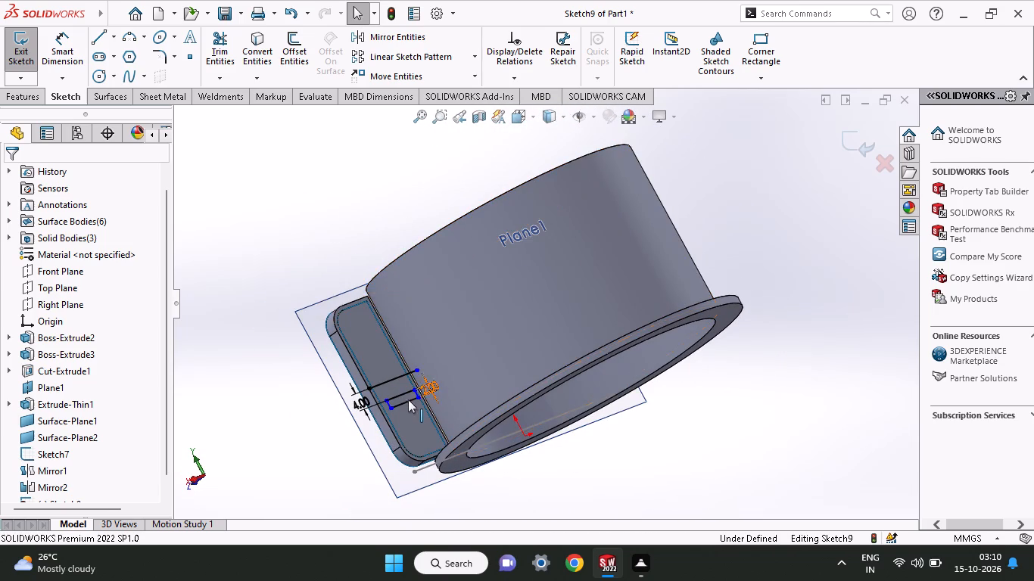
pyautogui.keyDown('ctrl'); pyautogui.scroll(-4, 407, 400); pyautogui.keyUp('ctrl')
pyautogui.keyDown('ctrl'); pyautogui.scroll(-3, 475, 376); pyautogui.keyUp('ctrl')
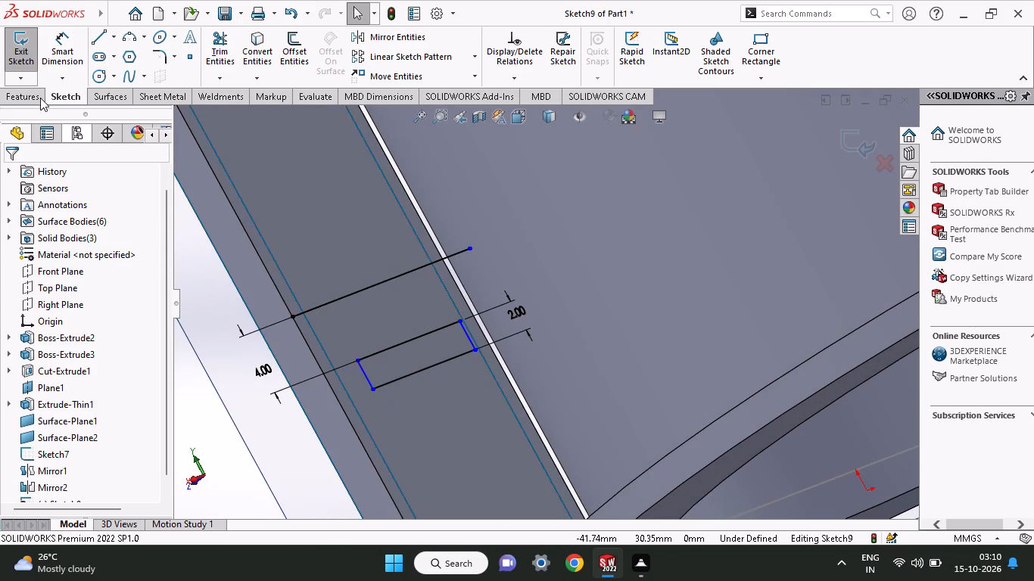
pyautogui.click(372, 312)
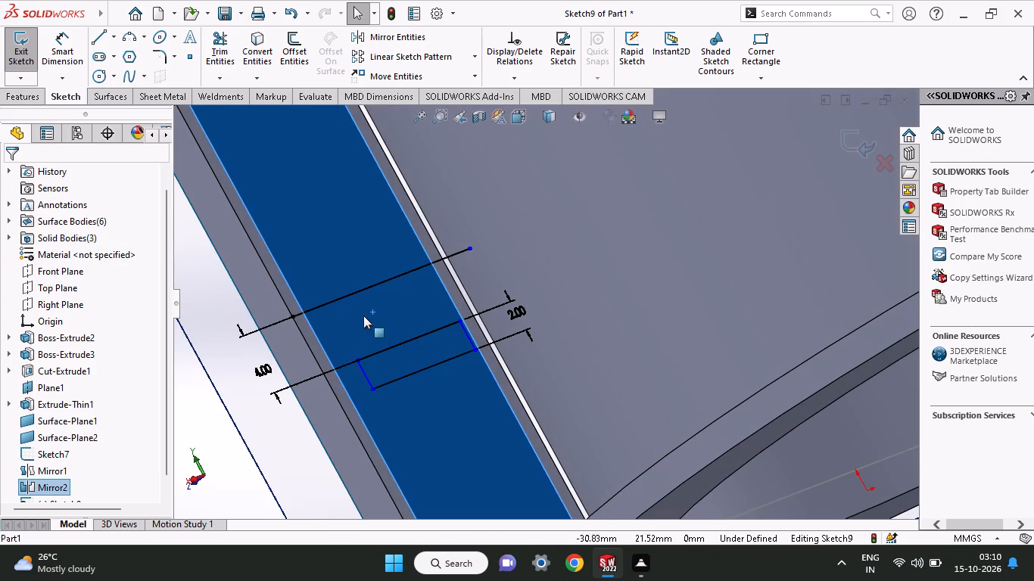
pyautogui.click(199, 440)
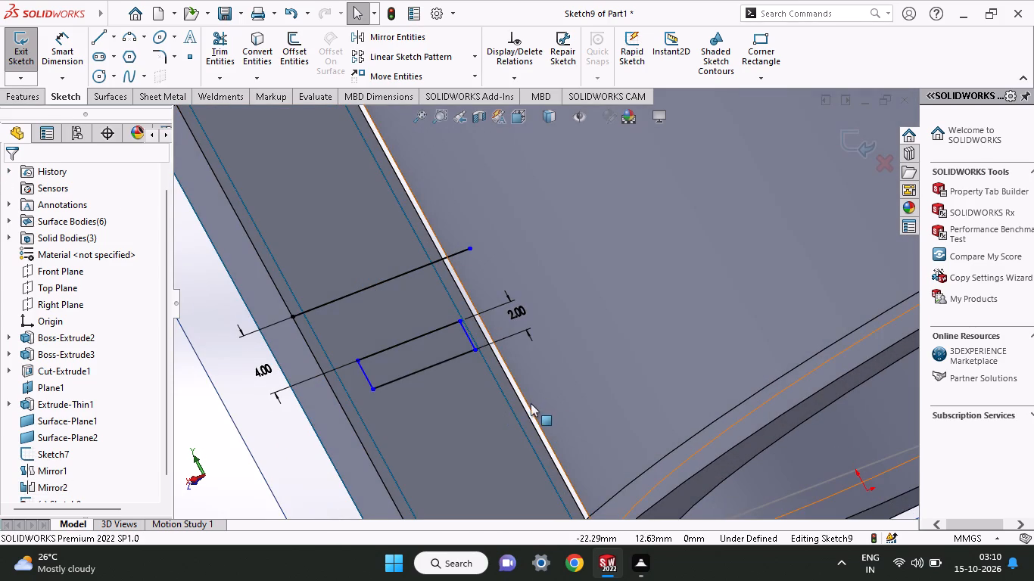
pyautogui.click(519, 404)
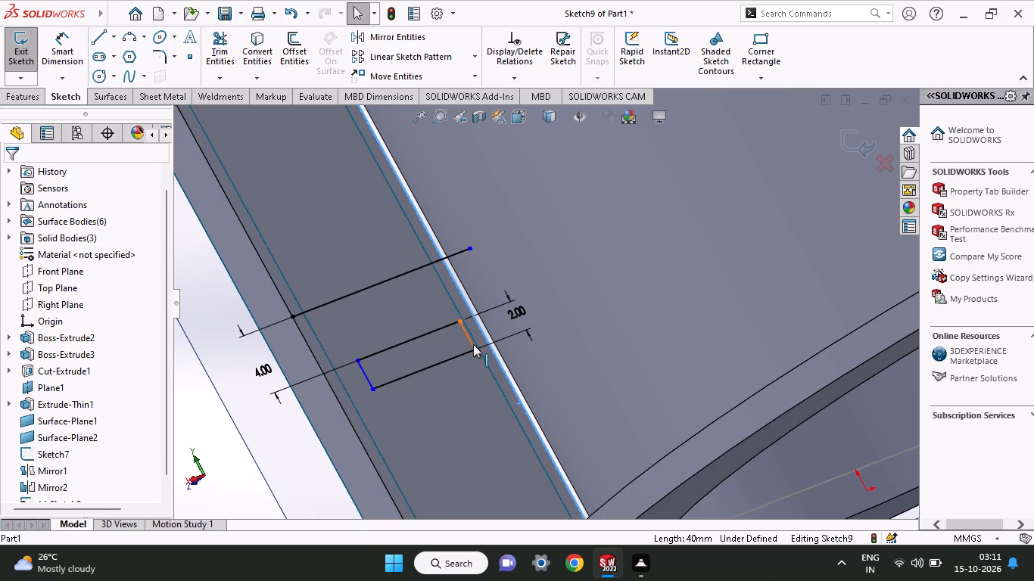
pyautogui.click(472, 344)
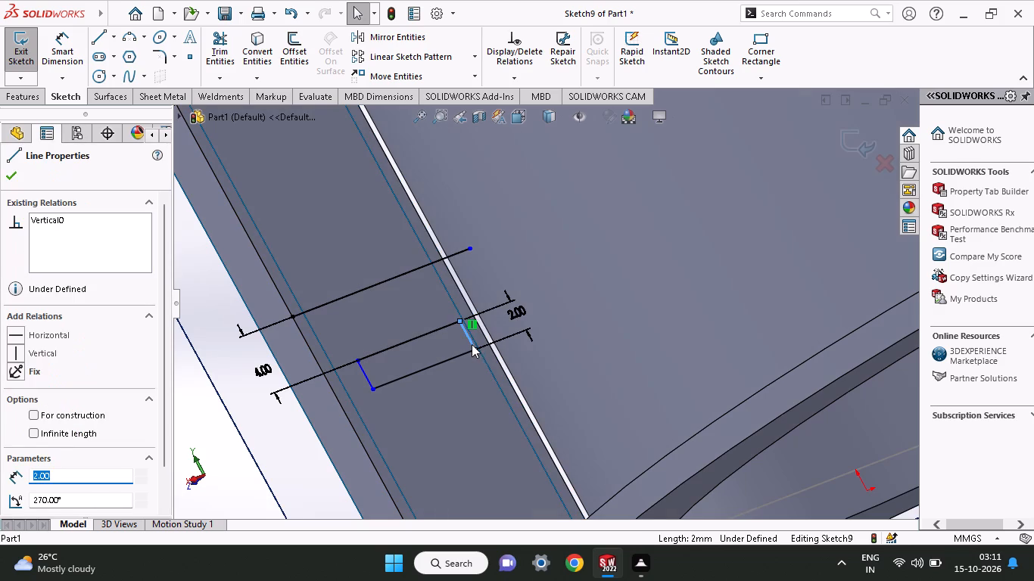
pyautogui.keyDown('shift'); pyautogui.click(501, 365); pyautogui.keyUp('shift')
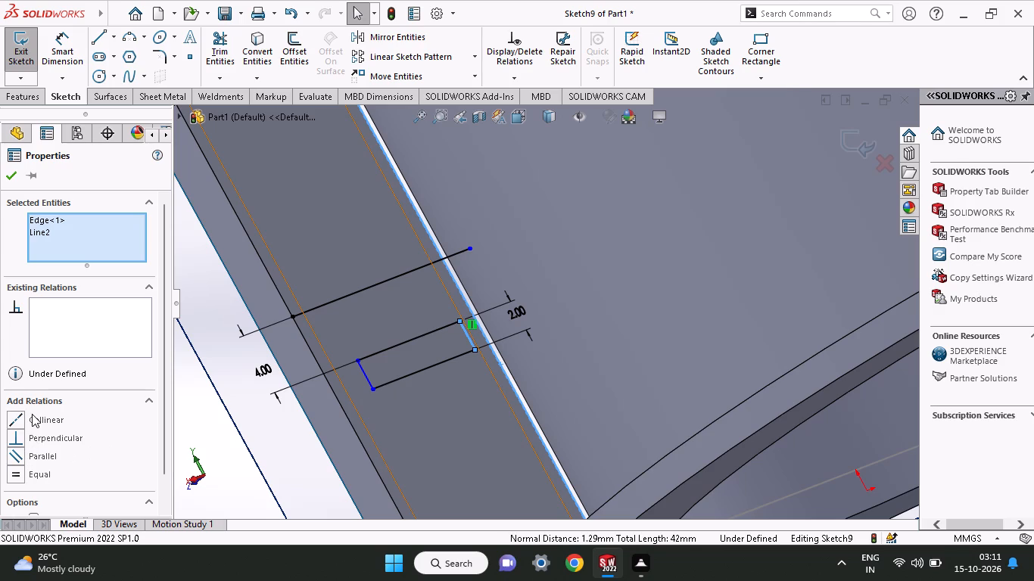
pyautogui.click(32, 414)
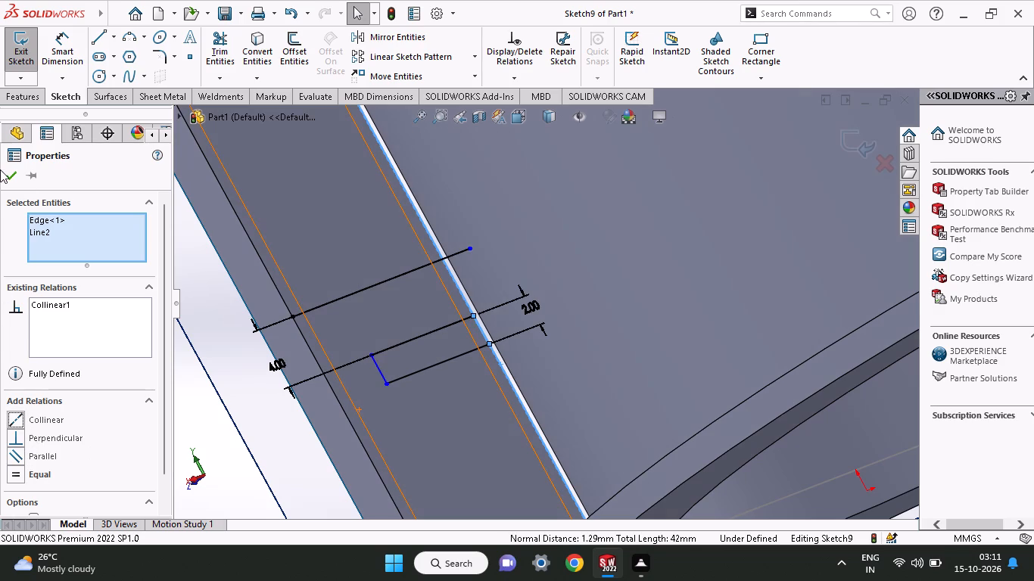
pyautogui.click(6, 171)
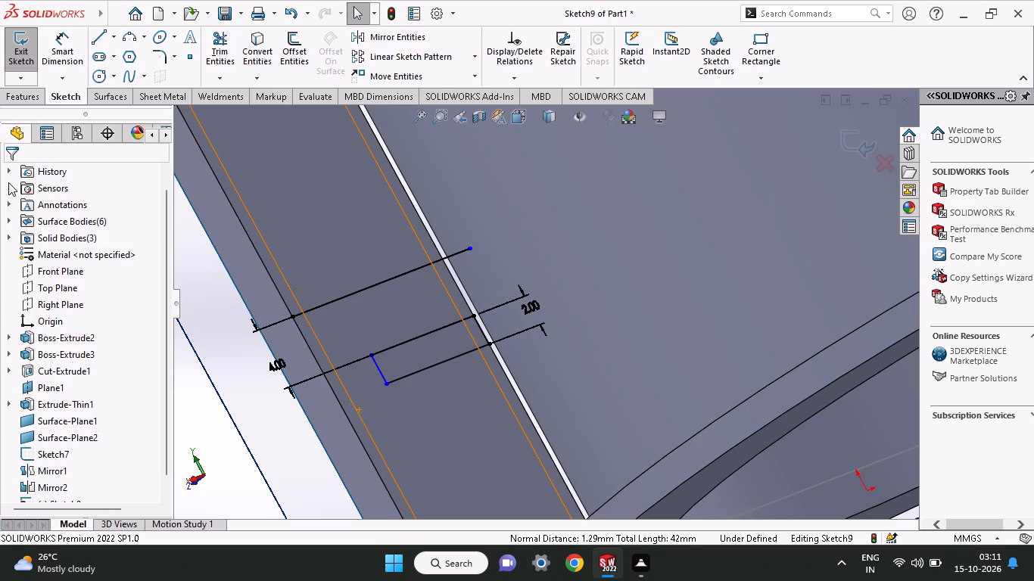
# Dimension the rectangle's long side to 8 mm.
pyautogui.click(56, 54)
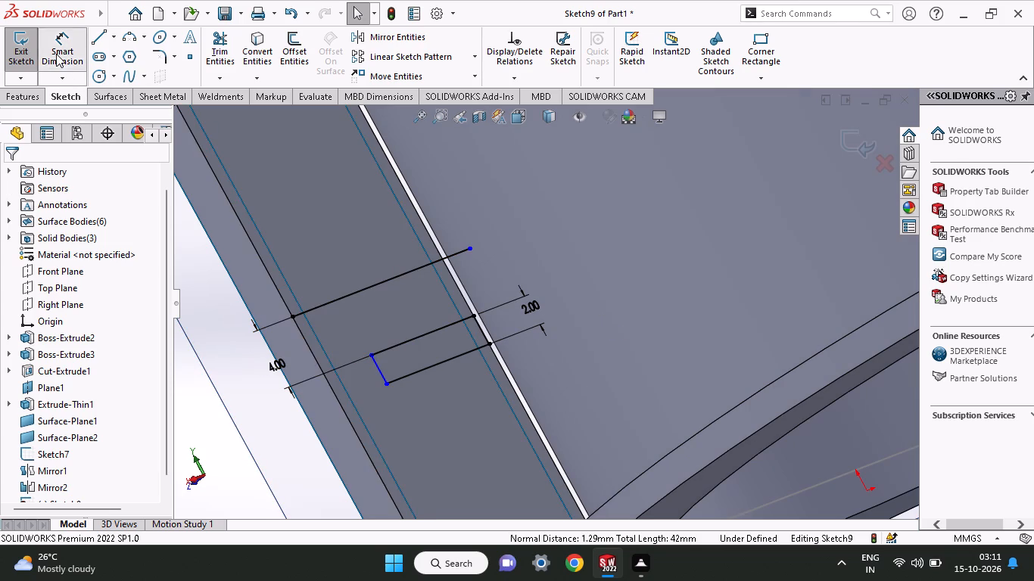
pyautogui.click(456, 360)
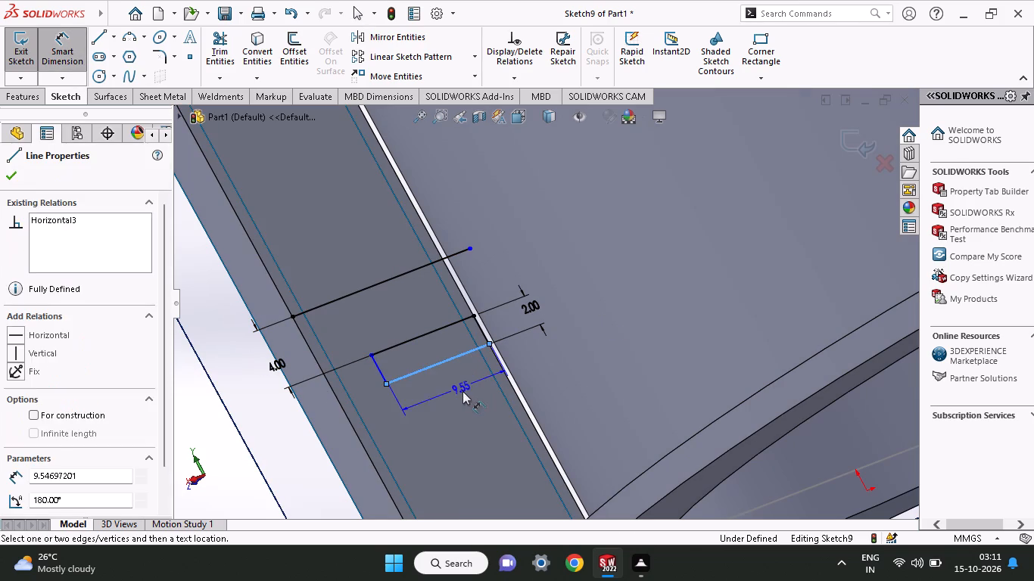
pyautogui.click(463, 395)
pyautogui.press('8')
pyautogui.press('Return')
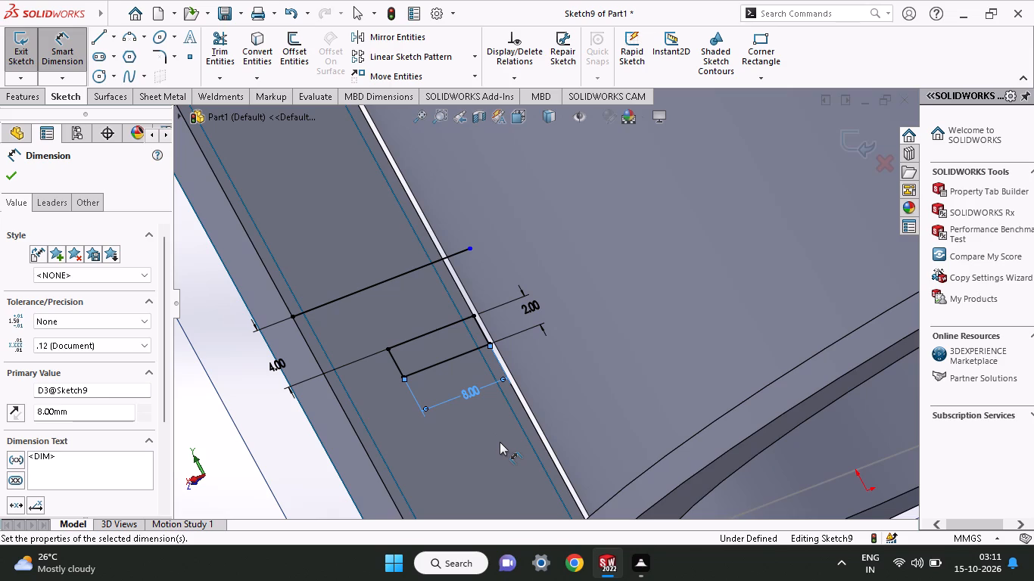
pyautogui.click(20, 180)
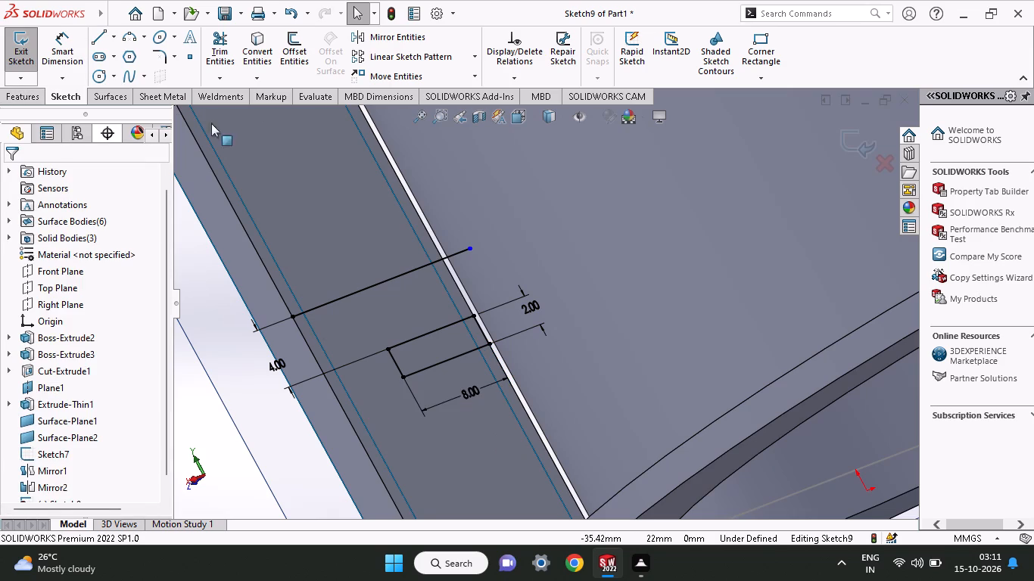
# Sketch a second corner rectangle about 8 mm wide and 5.1 mm high from the inner edge, on the horizontal line's opposite side.
pyautogui.click(747, 41)
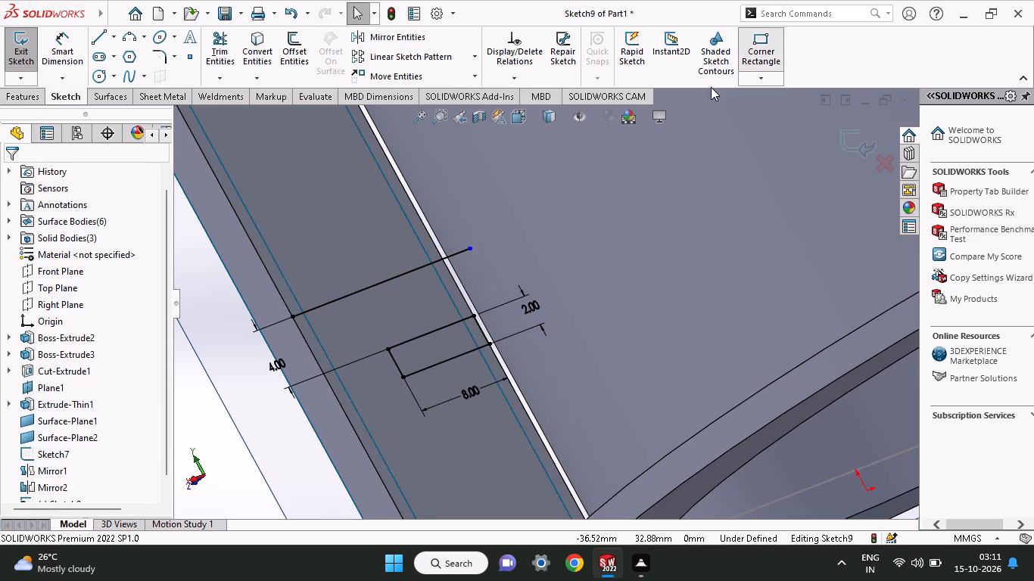
pyautogui.click(419, 214)
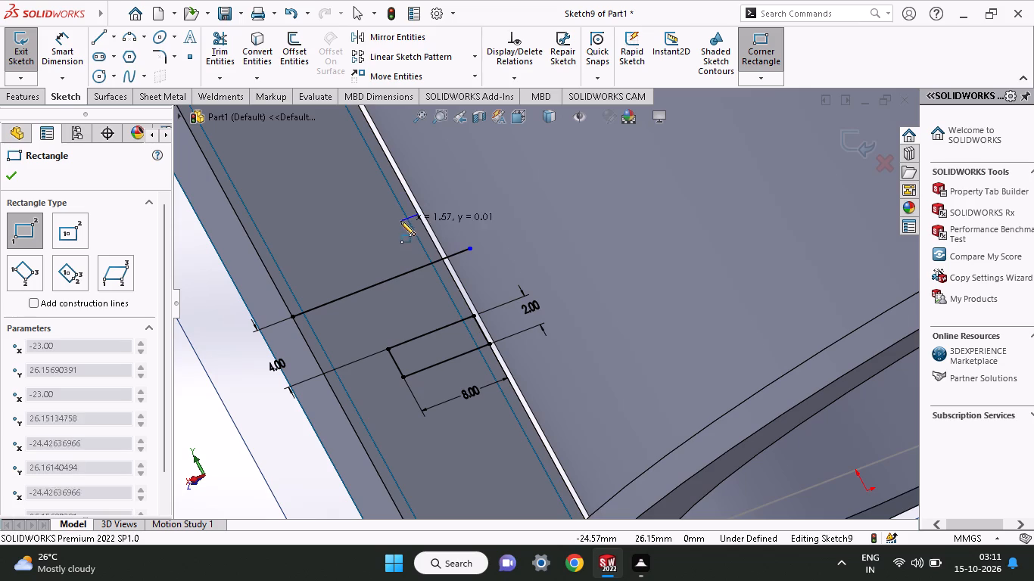
pyautogui.click(288, 177)
pyautogui.rightClick(269, 206)
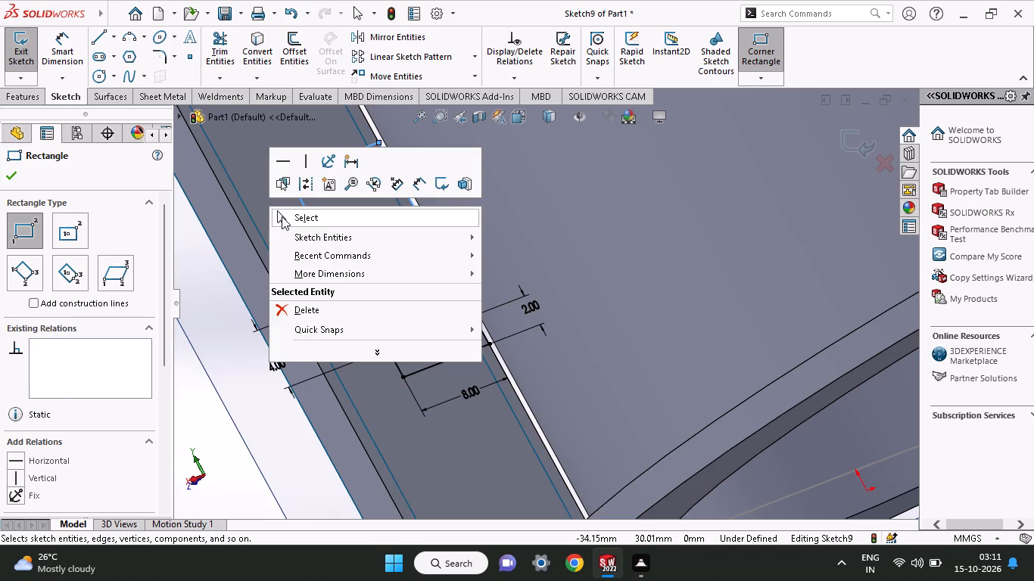
pyautogui.click(282, 216)
# Dimension the second rectangle's vertical side to 2 mm.
pyautogui.click(75, 48)
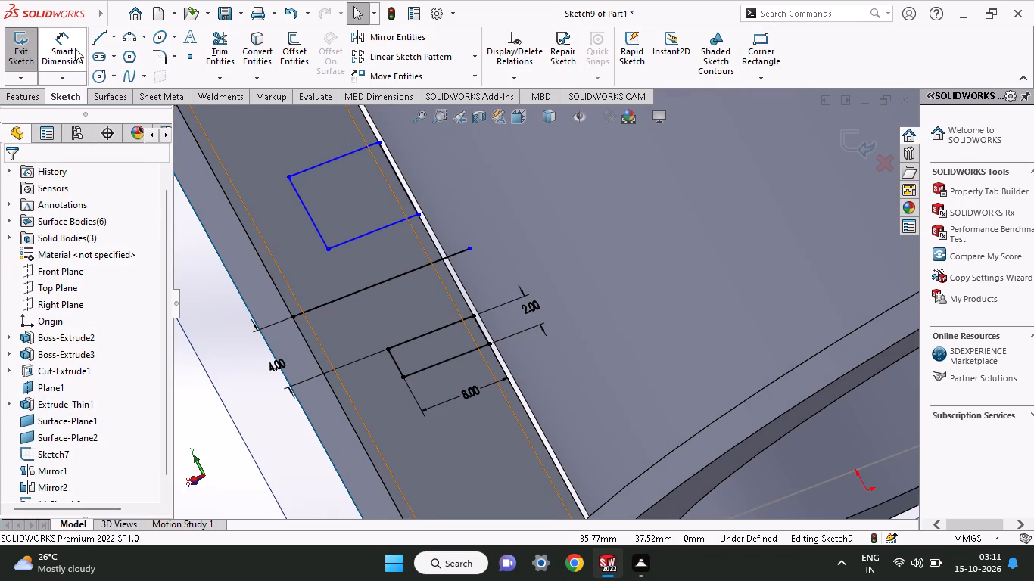
pyautogui.click(310, 222)
pyautogui.click(287, 228)
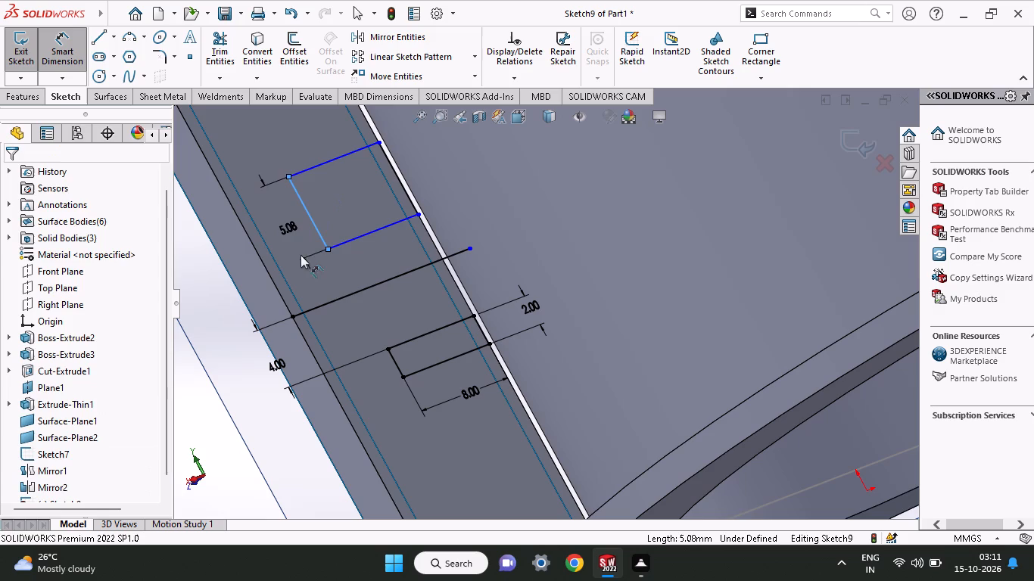
pyautogui.press('2')
pyautogui.press('Return')
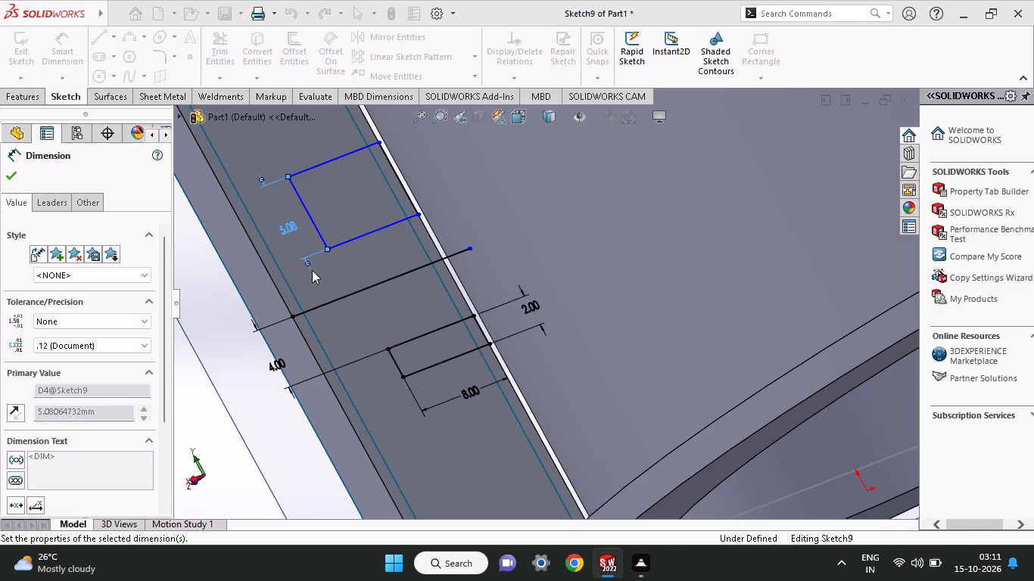
# Dimension the vertical distance from the horizontal line's outer-edge midpoint to the second rectangle's nearest corner to 4 mm.
pyautogui.click(292, 315)
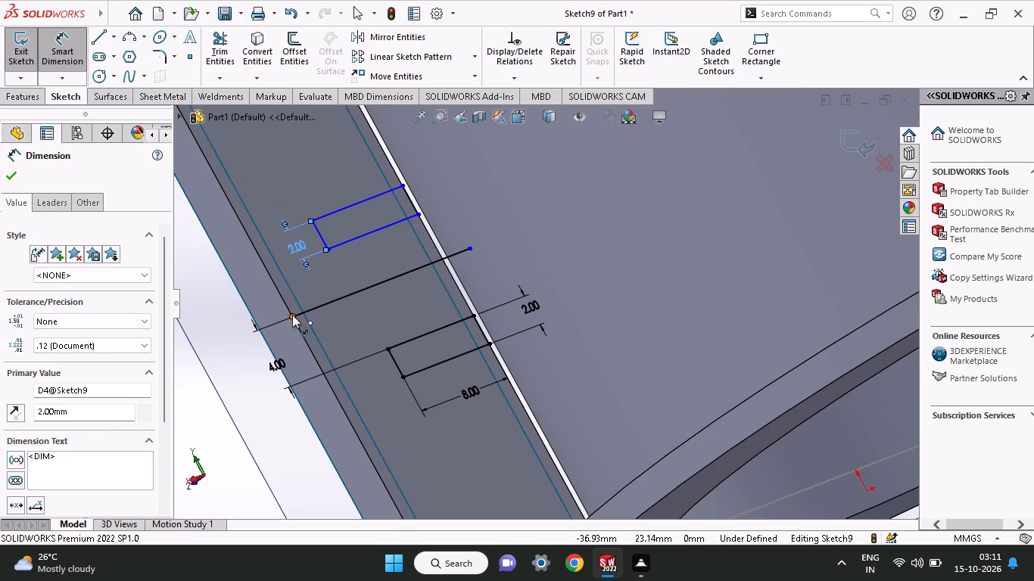
pyautogui.click(327, 253)
pyautogui.click(251, 306)
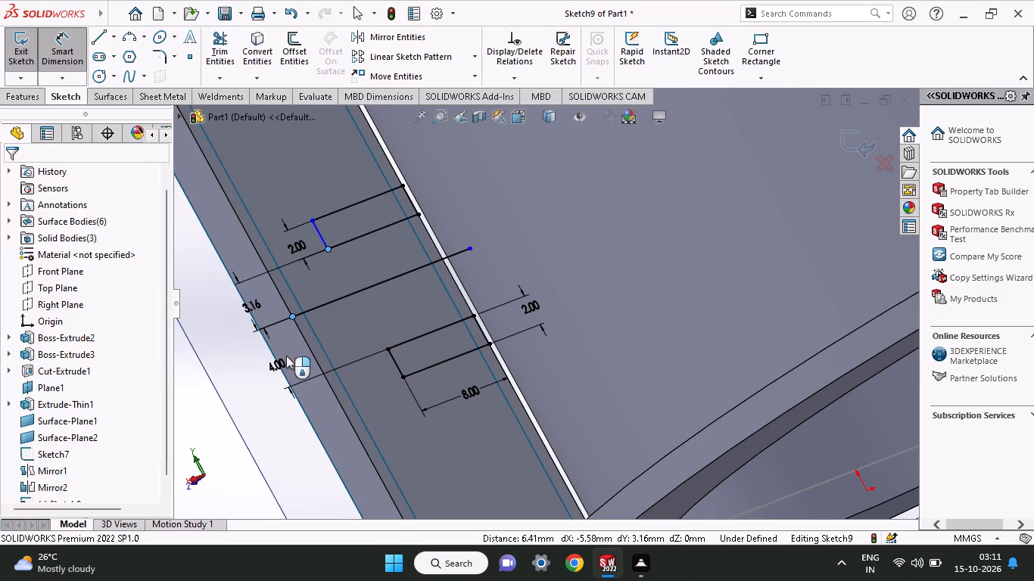
pyautogui.press('4')
pyautogui.press('Return')
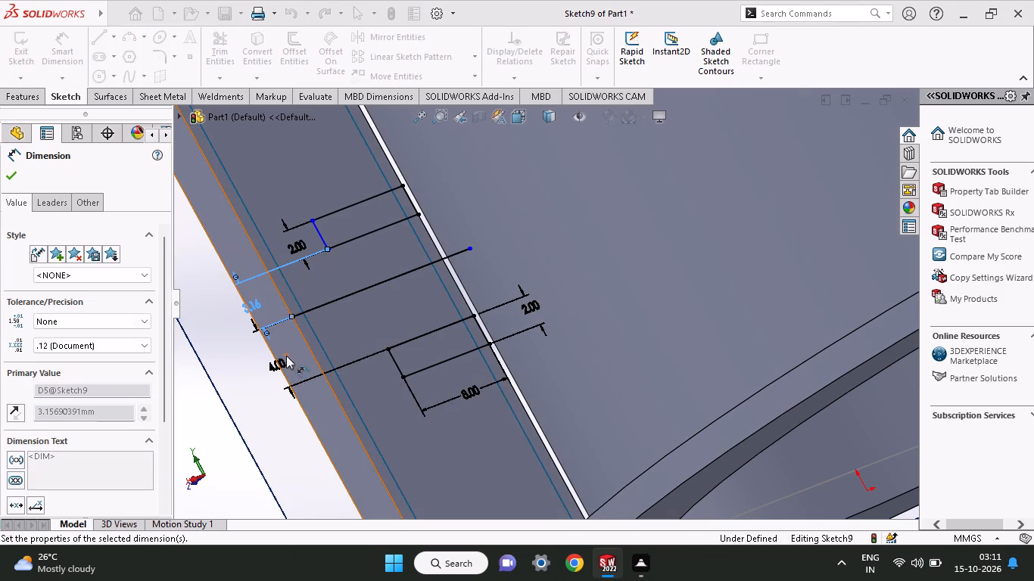
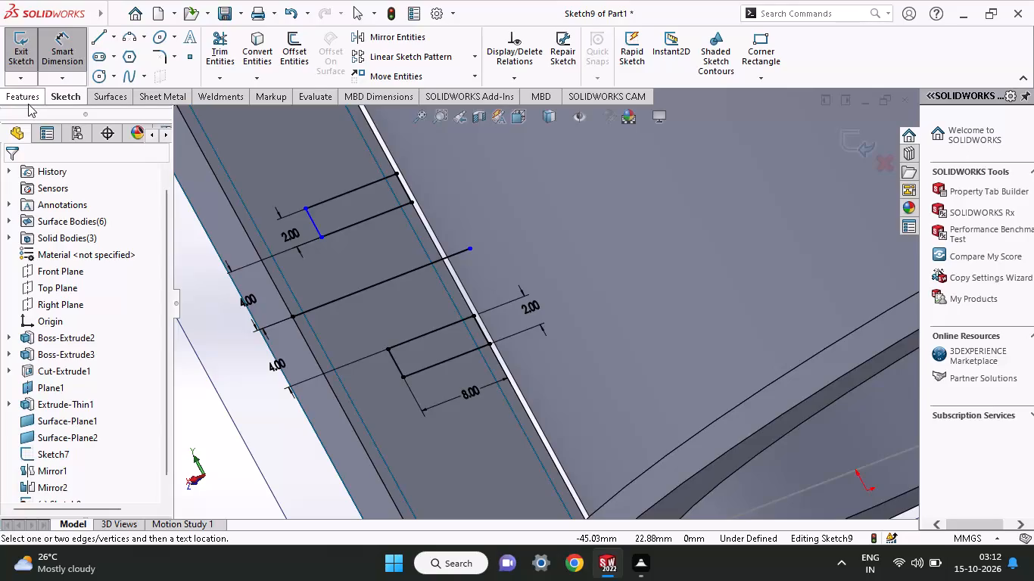
# Dimension the long side of the second 2 mm wide rectangle, setting its length to 8 mm.
pyautogui.click(51, 47)
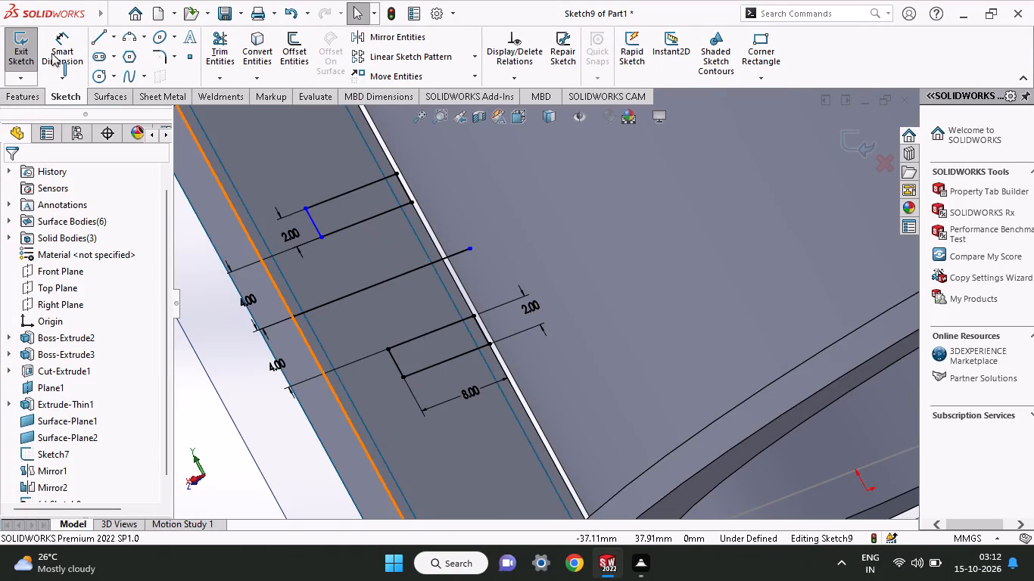
pyautogui.click(51, 53)
pyautogui.click(371, 215)
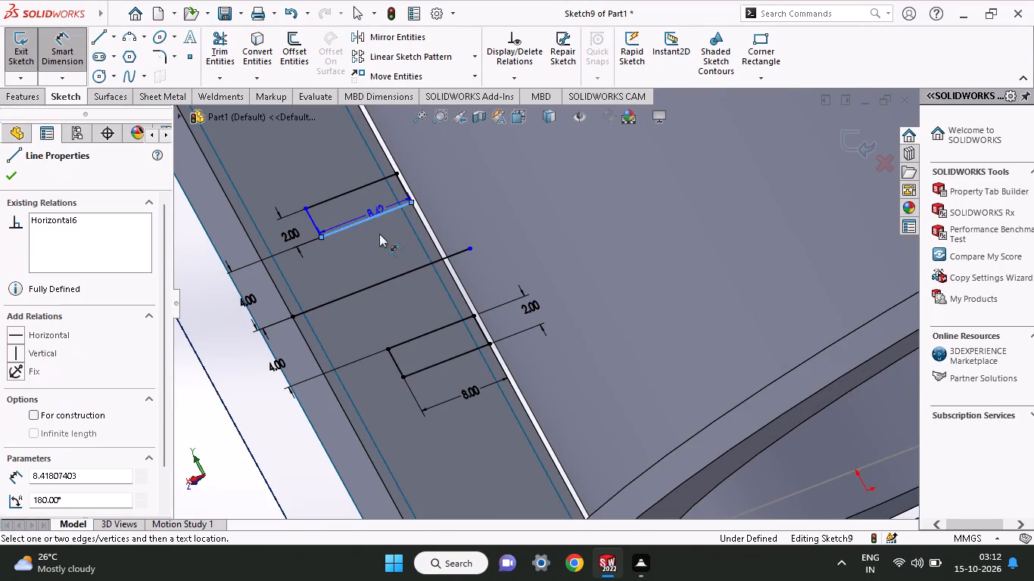
pyautogui.click(381, 244)
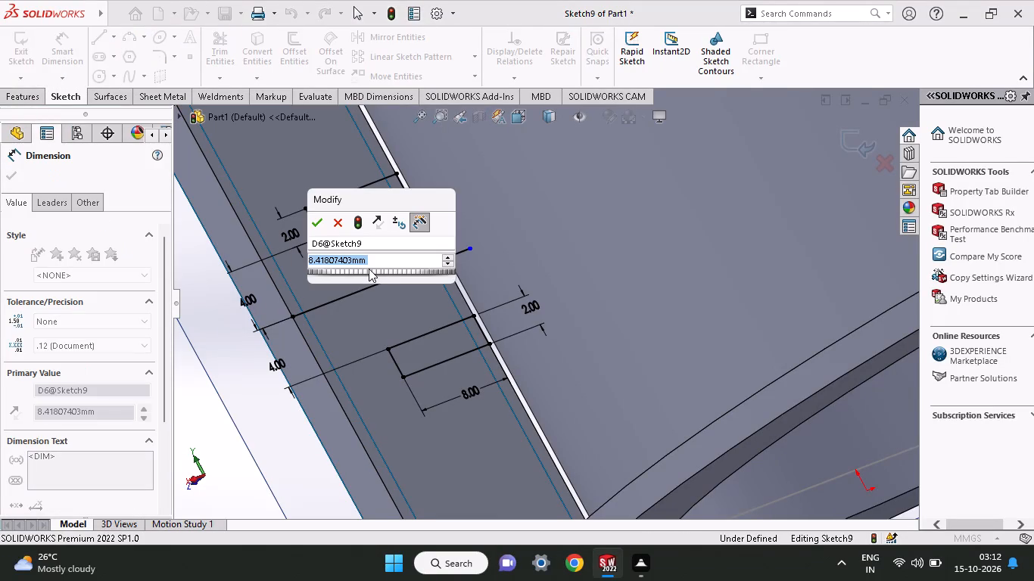
pyautogui.press('8')
pyautogui.press('Return')
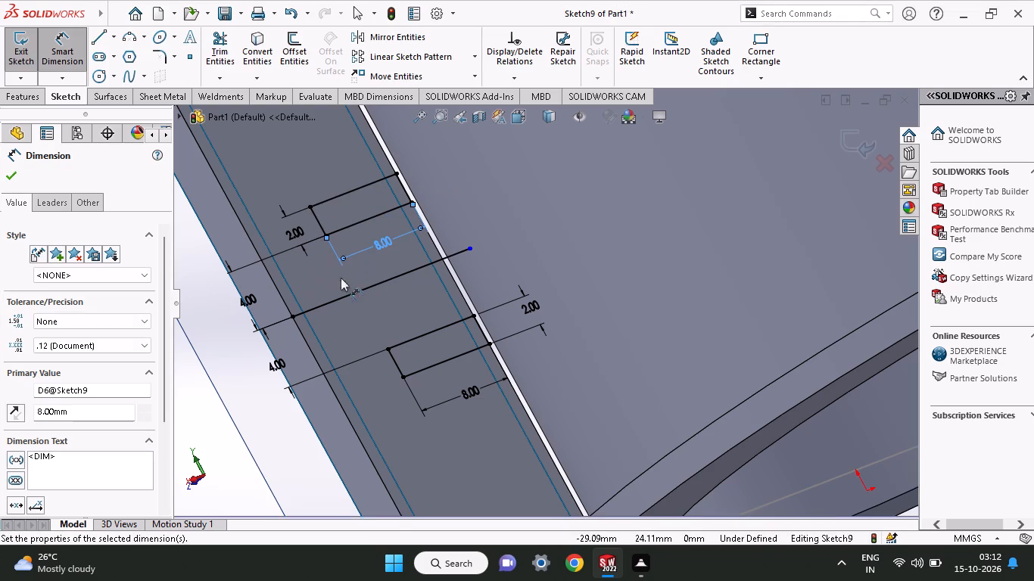
# Extrude both 2 by 8 mm rectangles as a merged boss, using Up To Surface against the cylinder's outer face.
pyautogui.click(13, 98)
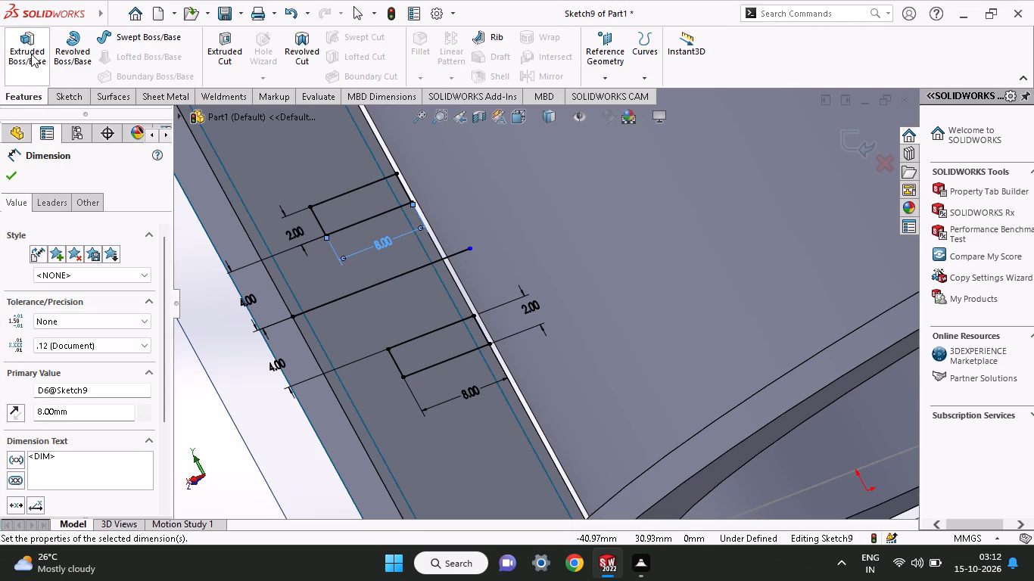
pyautogui.click(31, 54)
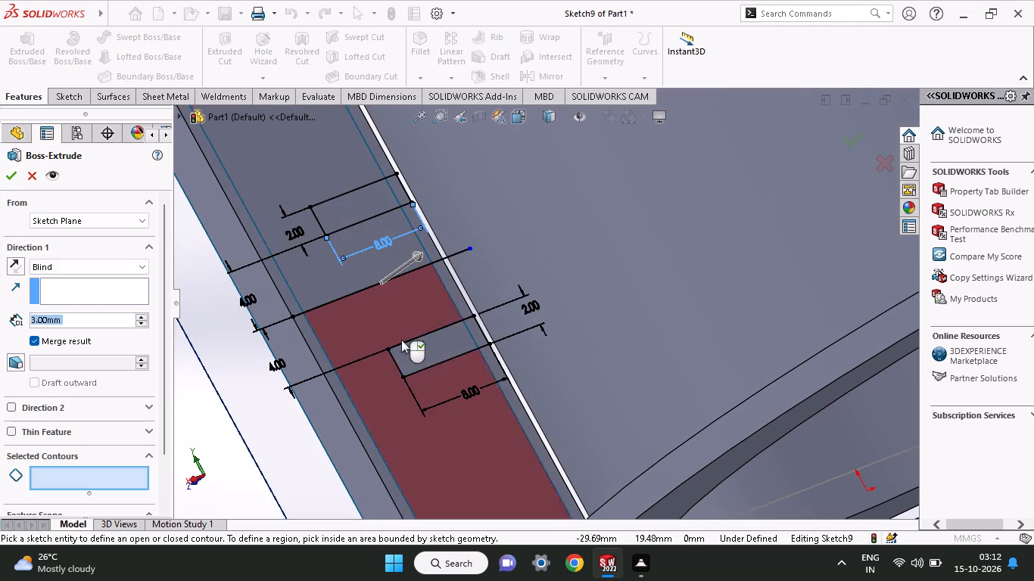
pyautogui.click(413, 355)
pyautogui.moveTo(475, 348); pyautogui.dragTo(453, 365, button='middle')
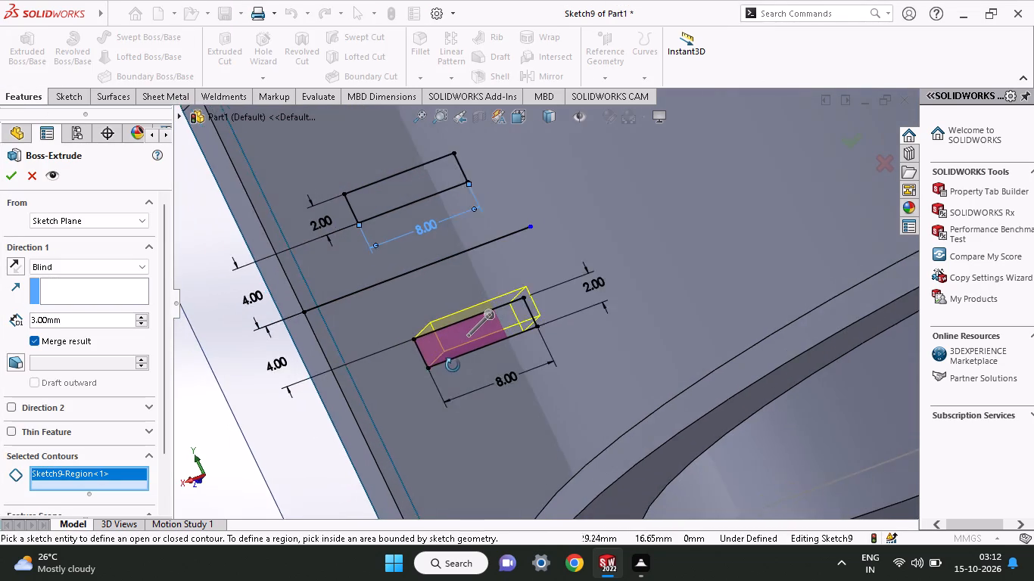
pyautogui.moveTo(453, 365); pyautogui.dragTo(461, 313, button='middle')
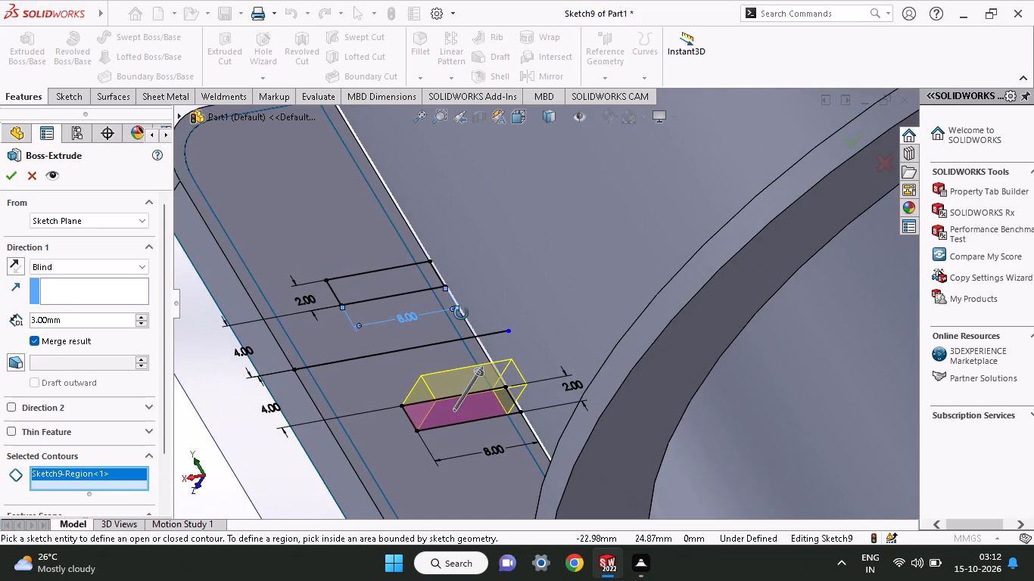
pyautogui.moveTo(461, 313); pyautogui.dragTo(459, 287, button='middle')
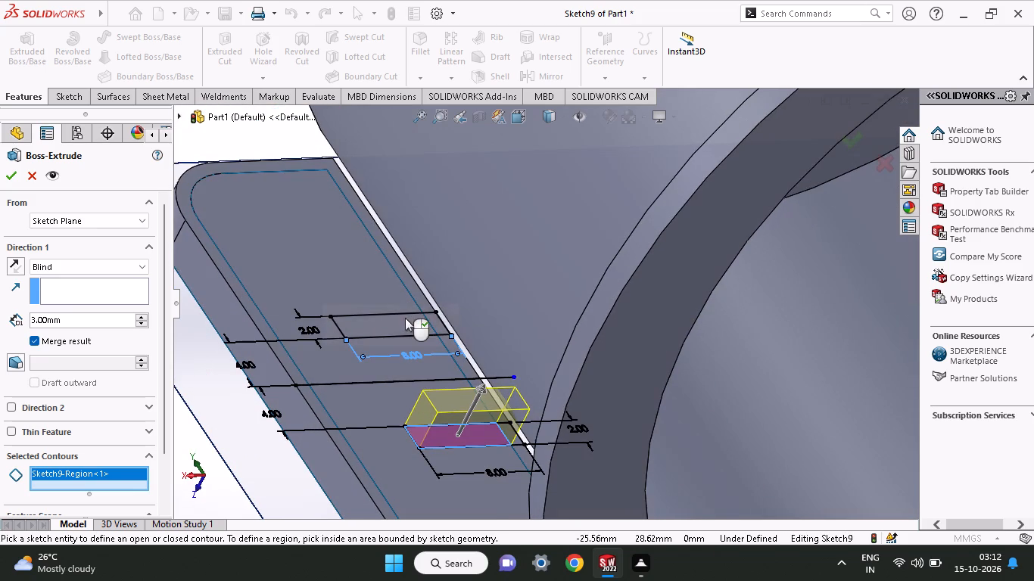
pyautogui.click(405, 318)
pyautogui.moveTo(443, 328); pyautogui.dragTo(452, 358, button='middle')
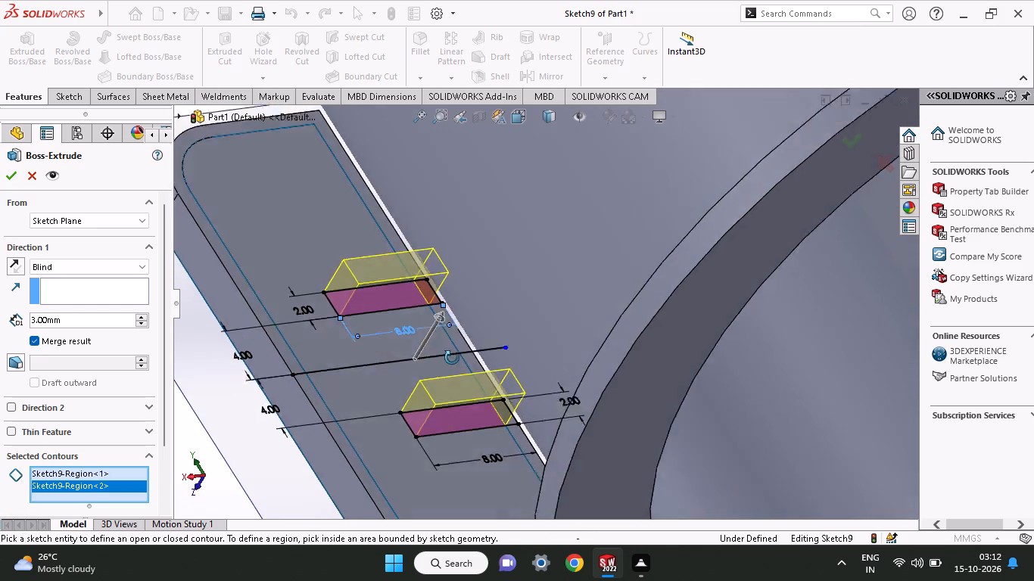
pyautogui.moveTo(452, 358); pyautogui.dragTo(503, 505, button='middle')
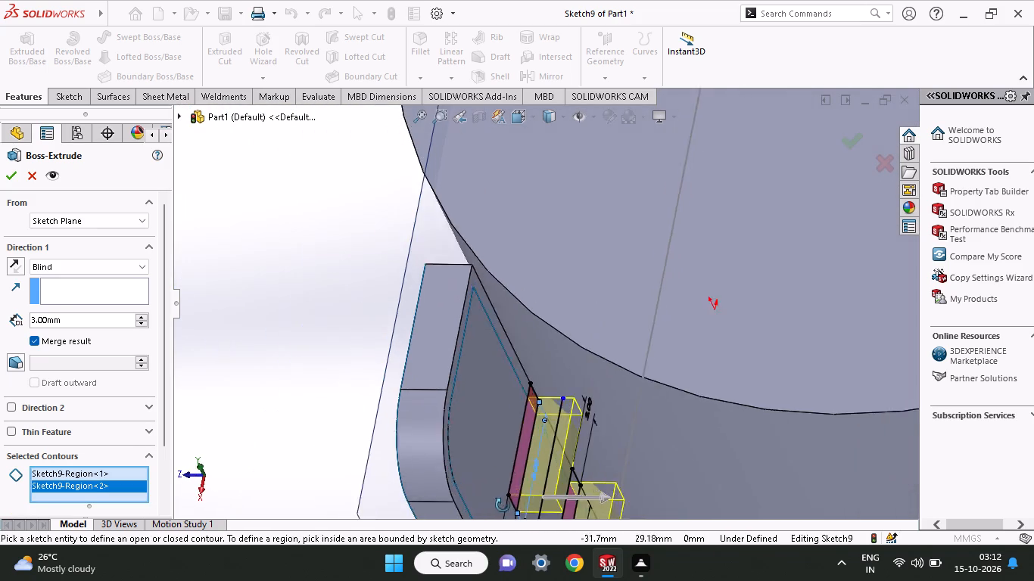
pyautogui.moveTo(503, 505); pyautogui.dragTo(501, 506, button='middle')
pyautogui.click(484, 410)
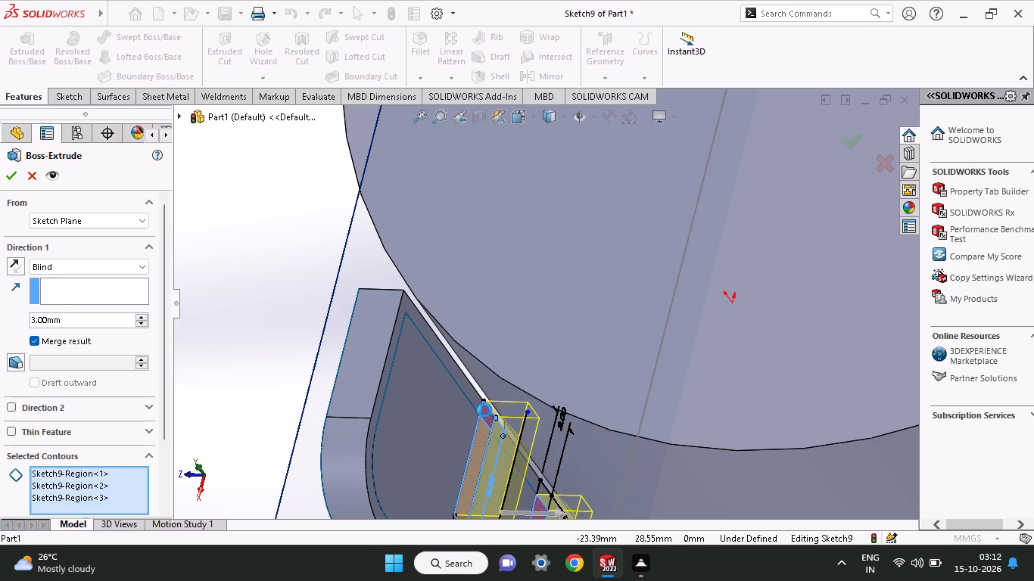
pyautogui.moveTo(532, 464); pyautogui.dragTo(459, 402, button='middle')
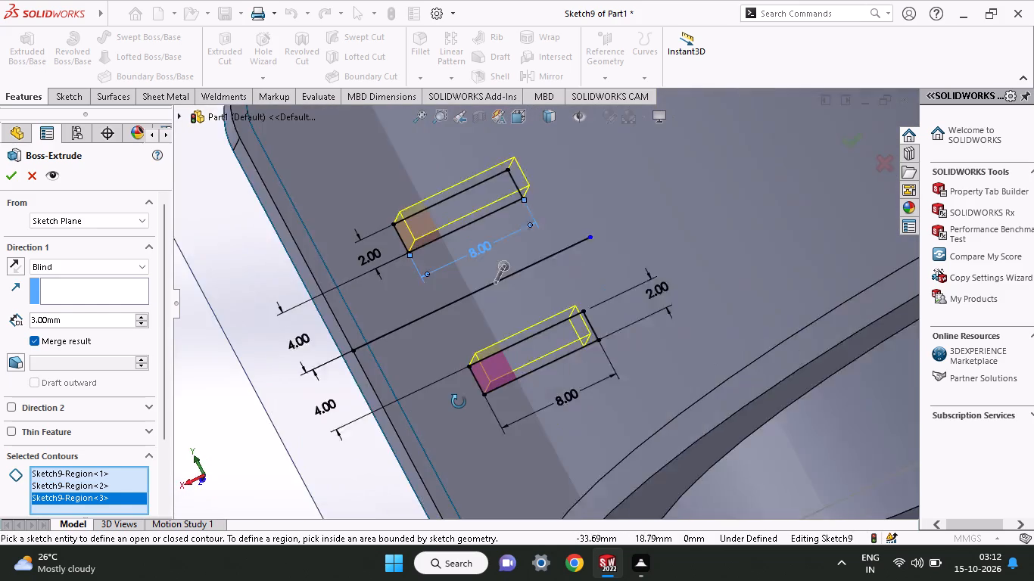
pyautogui.moveTo(459, 402); pyautogui.dragTo(469, 294, button='middle')
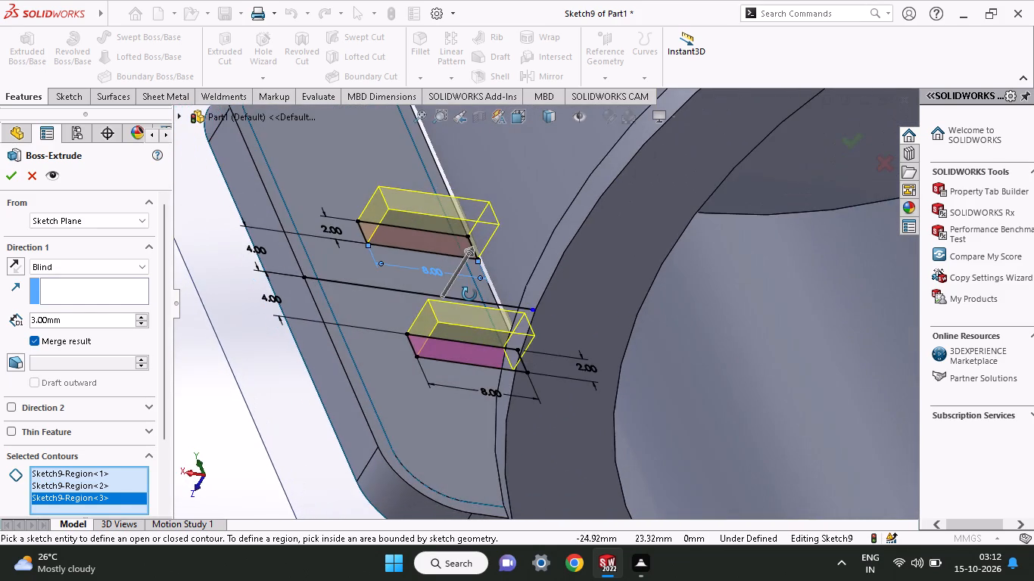
pyautogui.moveTo(469, 294); pyautogui.dragTo(481, 287, button='middle')
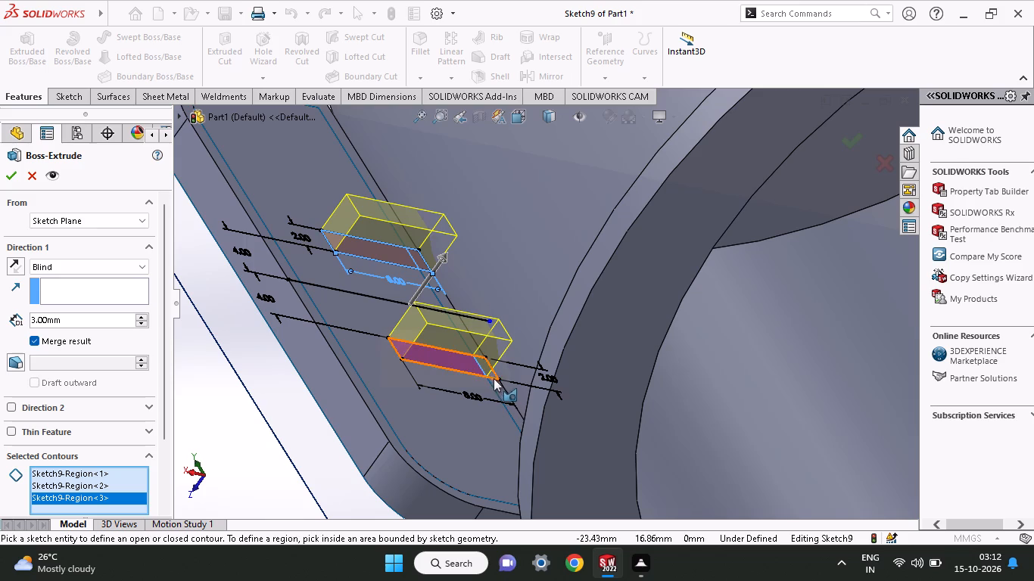
pyautogui.click(490, 371)
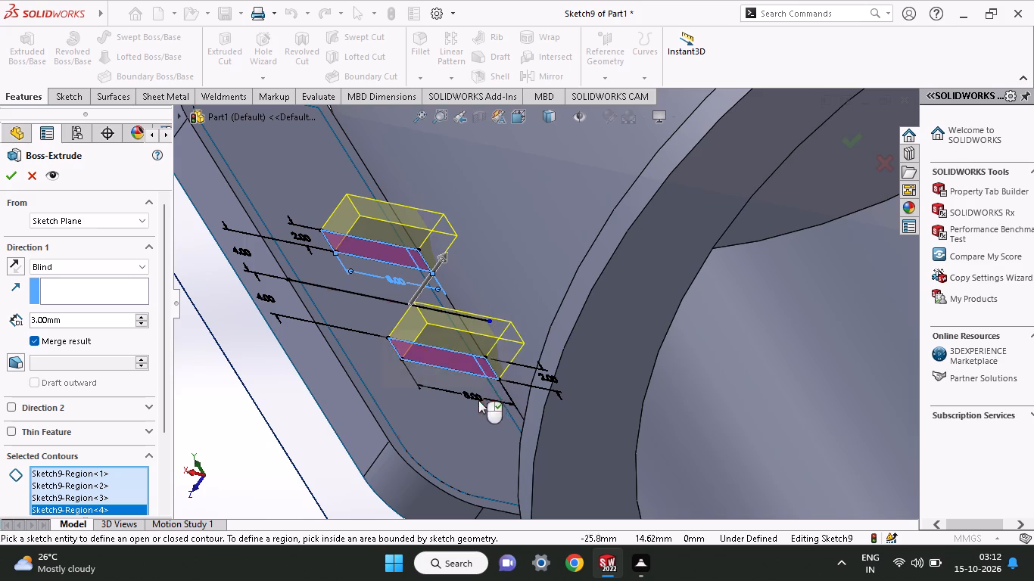
pyautogui.click(48, 267)
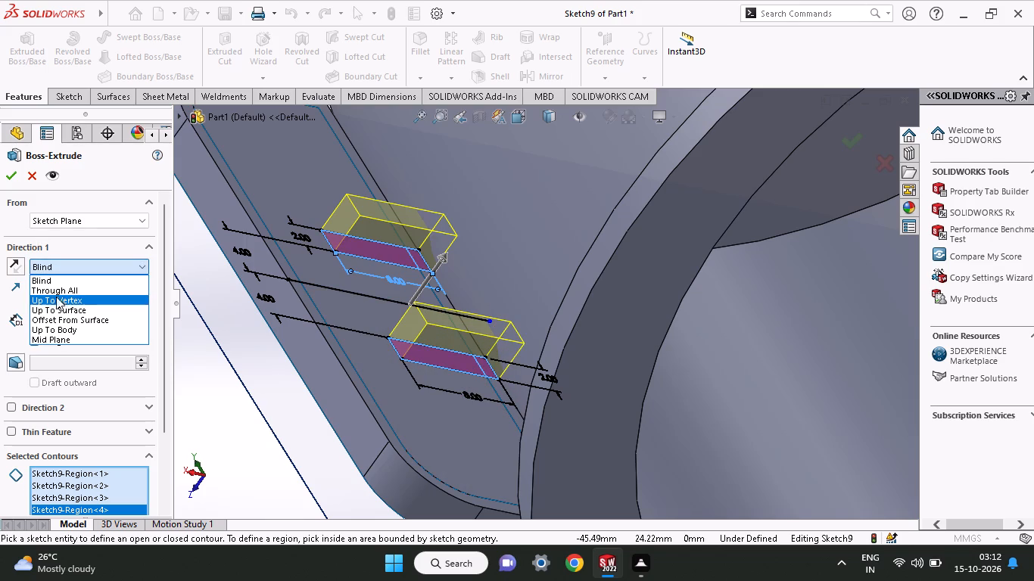
pyautogui.click(58, 312)
pyautogui.click(467, 210)
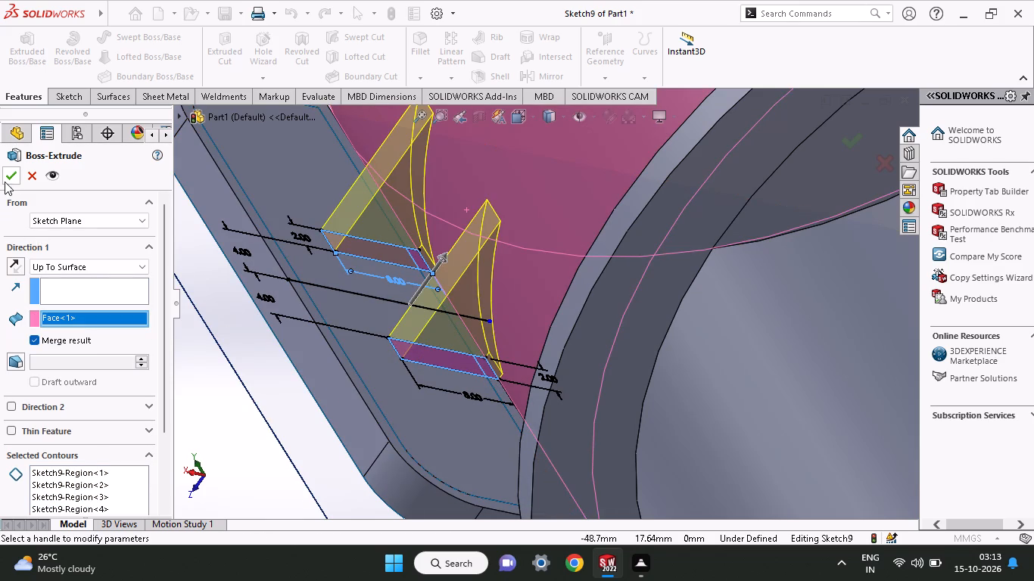
pyautogui.click(5, 182)
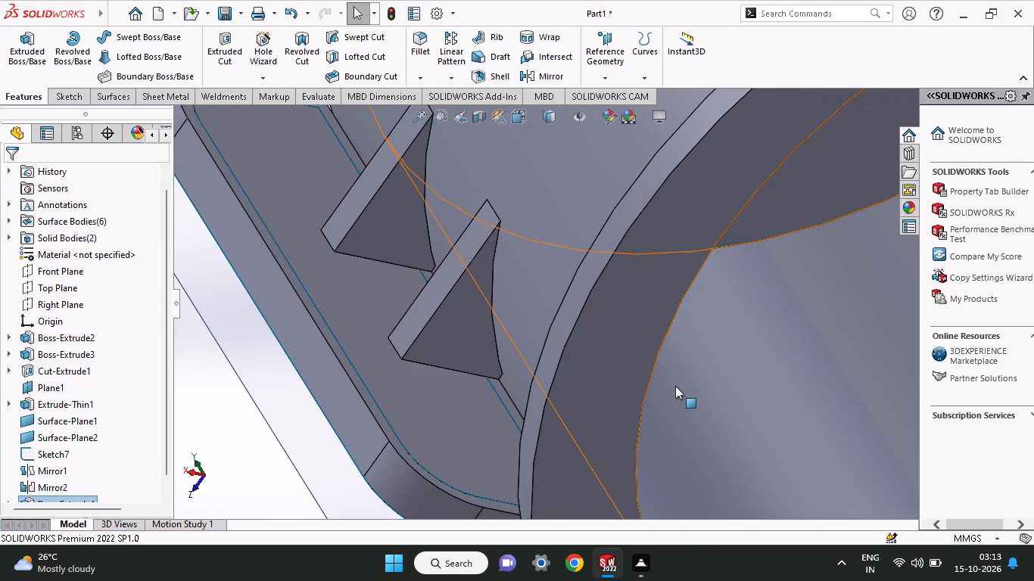
# Examine the two extruded ribs between the side flange and the cylinder from several angles.
pyautogui.keyDown('ctrl'); pyautogui.scroll(3, 675, 386); pyautogui.keyUp('ctrl')
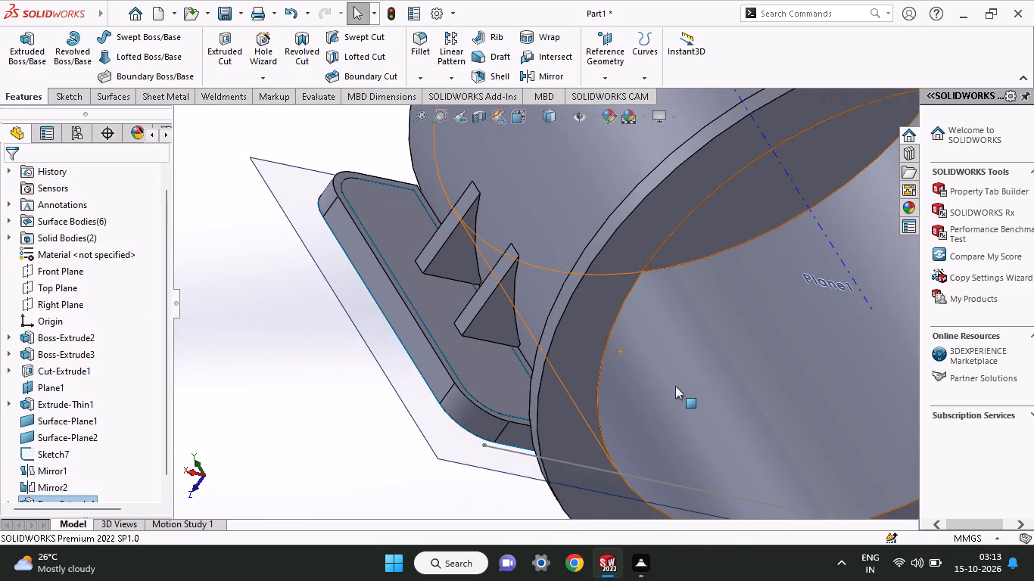
pyautogui.keyDown('ctrl'); pyautogui.scroll(4, 675, 386); pyautogui.keyUp('ctrl')
pyautogui.moveTo(612, 342); pyautogui.dragTo(619, 270, button='middle')
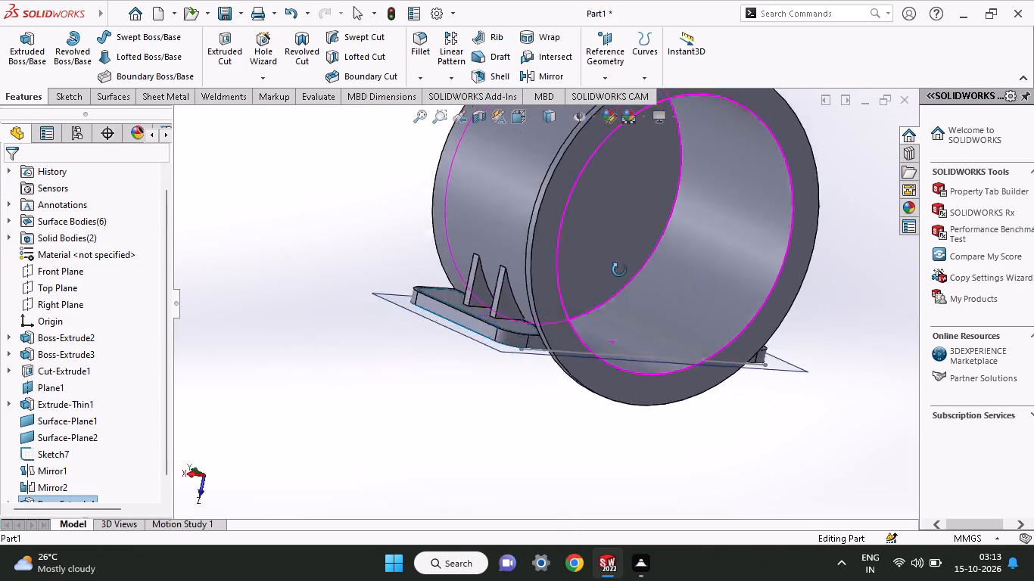
pyautogui.moveTo(619, 270); pyautogui.dragTo(672, 331, button='middle')
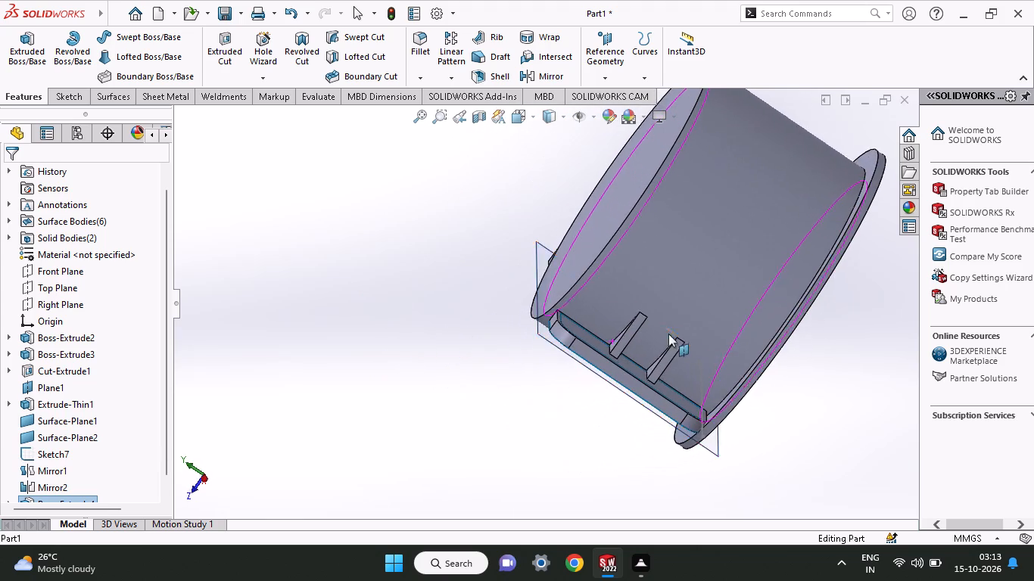
pyautogui.moveTo(642, 362); pyautogui.dragTo(590, 422, button='middle')
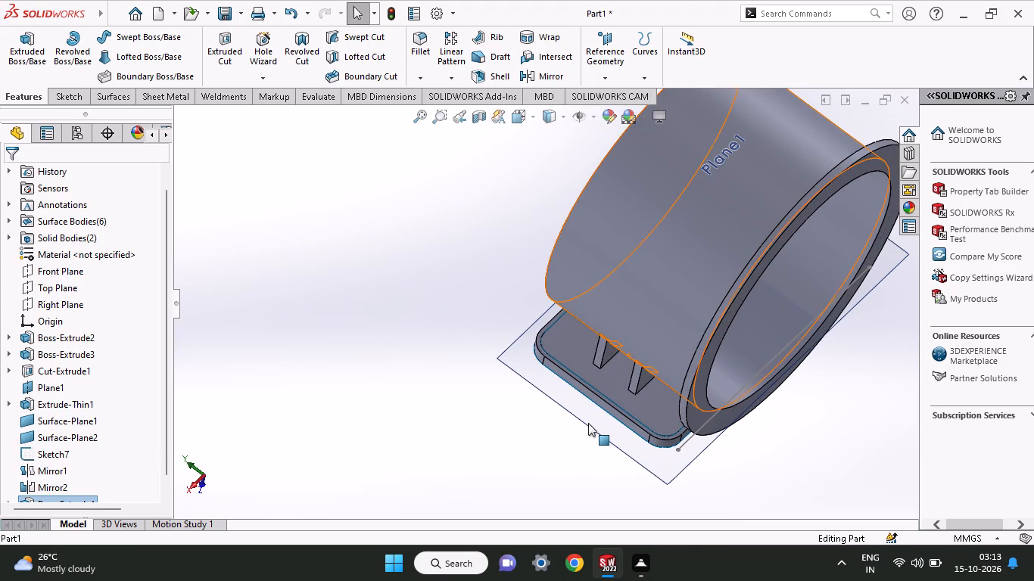
pyautogui.click(439, 442)
# On the opposite side flange's face, start a sketch and draw a horizontal line about 25.5 mm inward from the outer edge's midpoint.
pyautogui.moveTo(661, 336); pyautogui.dragTo(578, 411, button='middle')
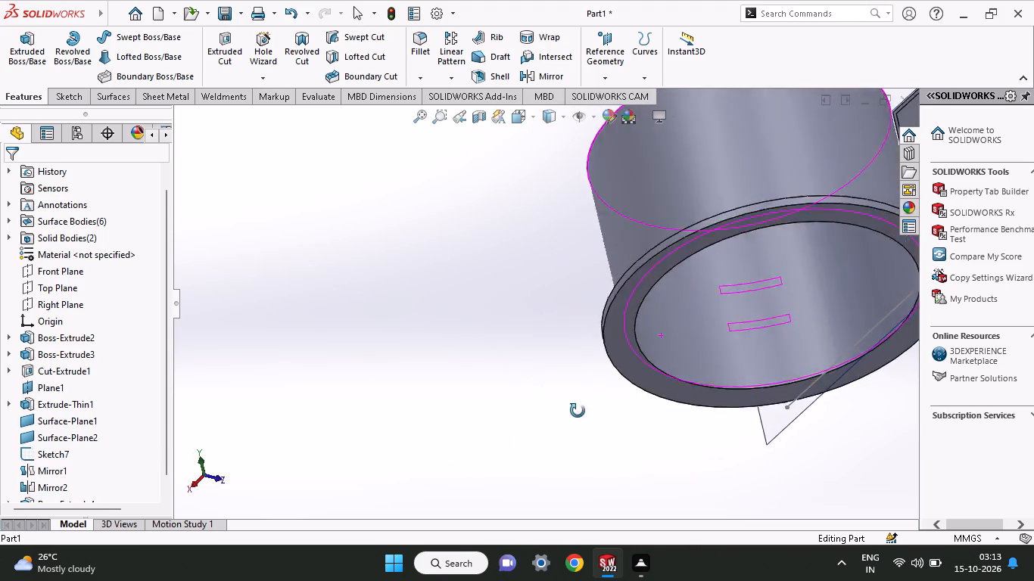
pyautogui.moveTo(578, 411); pyautogui.dragTo(607, 415, button='middle')
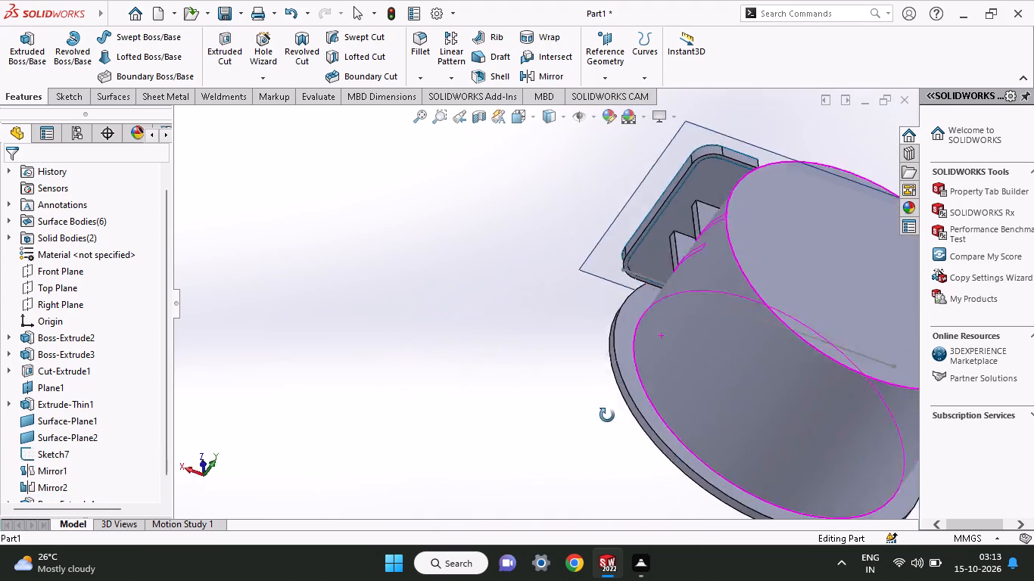
pyautogui.moveTo(607, 415); pyautogui.dragTo(655, 364, button='middle')
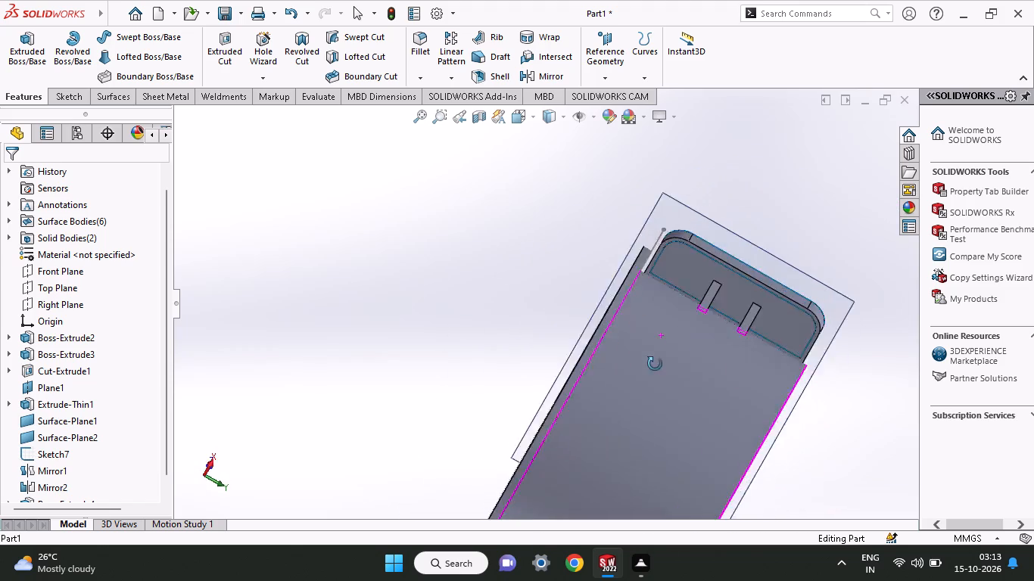
pyautogui.moveTo(655, 364); pyautogui.dragTo(787, 389, button='middle')
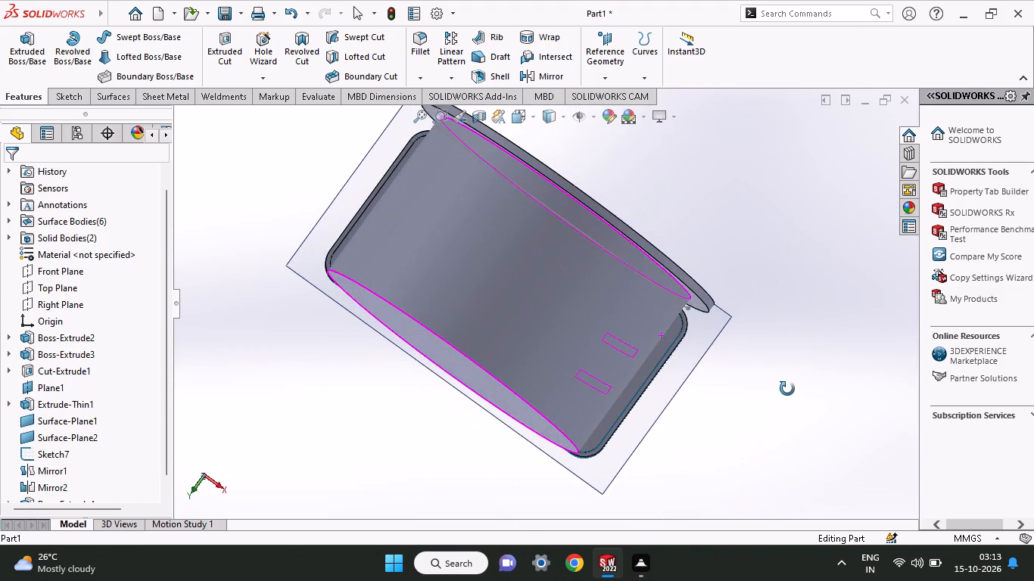
pyautogui.moveTo(787, 389); pyautogui.dragTo(784, 438, button='middle')
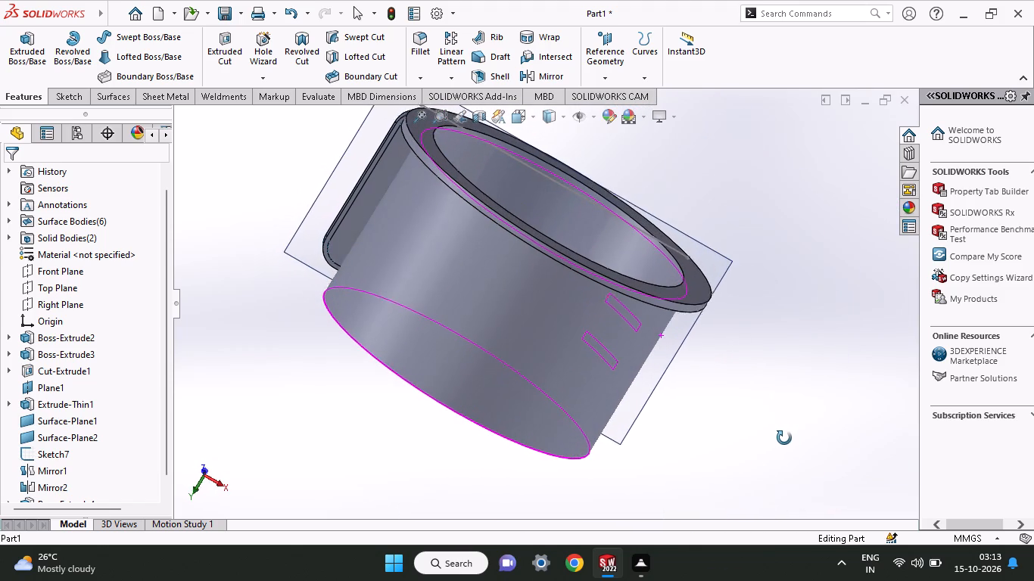
pyautogui.moveTo(784, 438); pyautogui.dragTo(783, 386, button='middle')
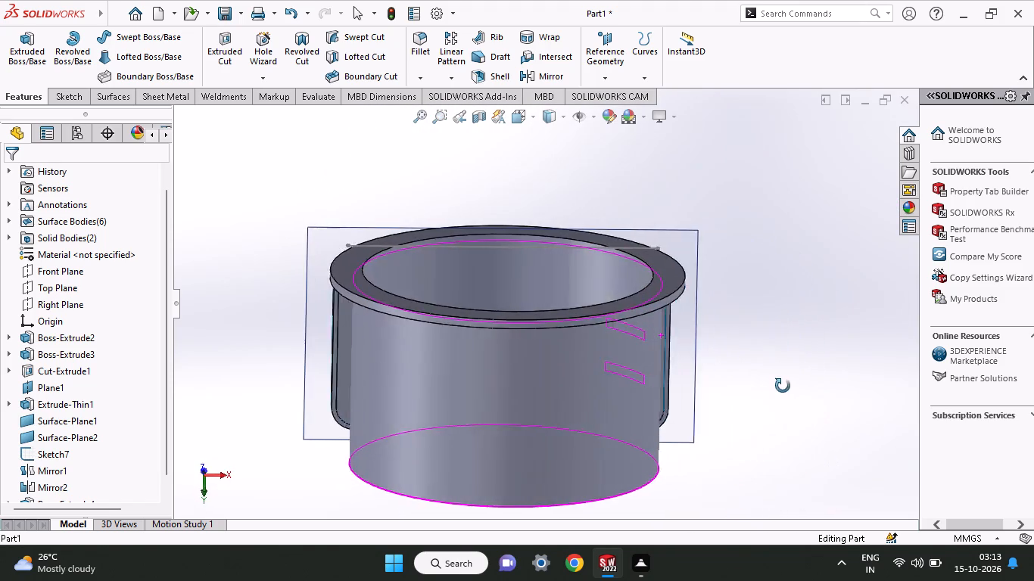
pyautogui.moveTo(783, 386); pyautogui.dragTo(814, 335, button='middle')
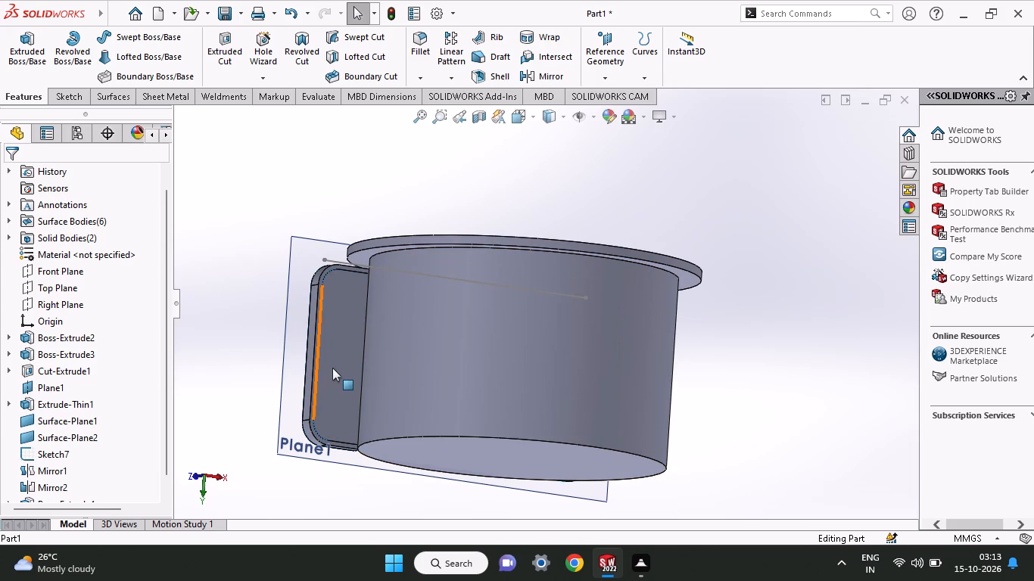
pyautogui.click(332, 368)
pyautogui.click(389, 325)
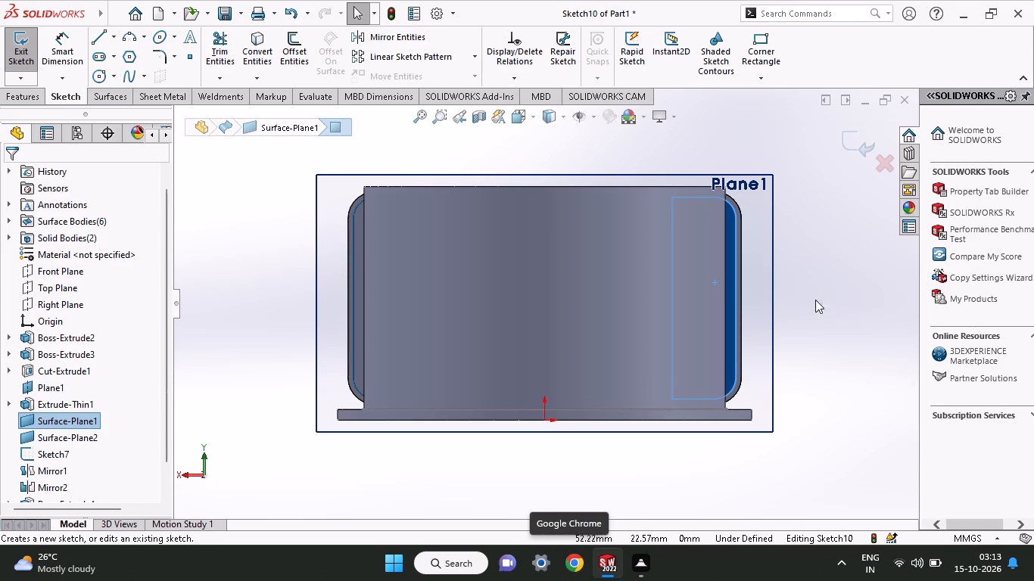
pyautogui.click(100, 35)
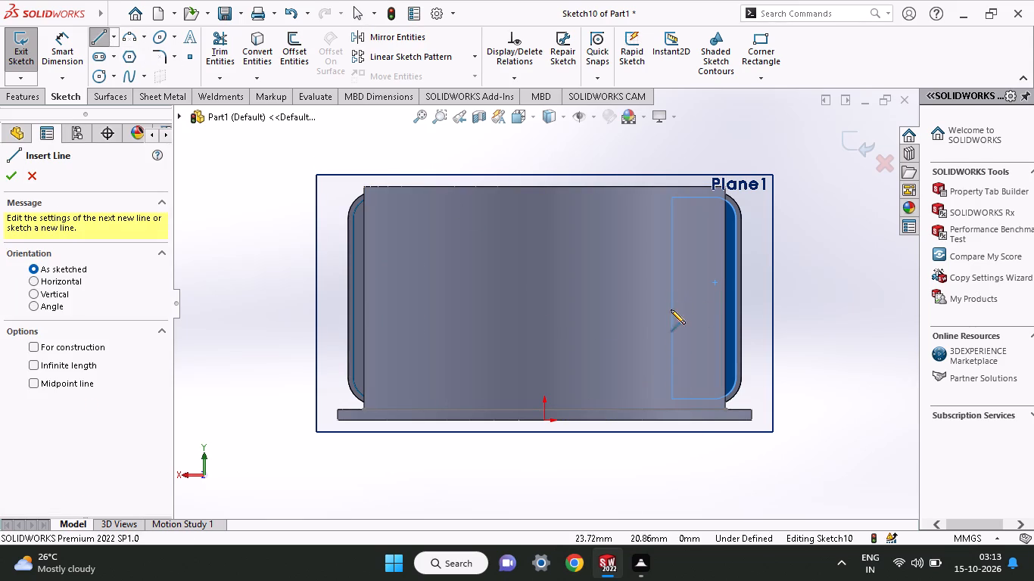
pyautogui.click(745, 297)
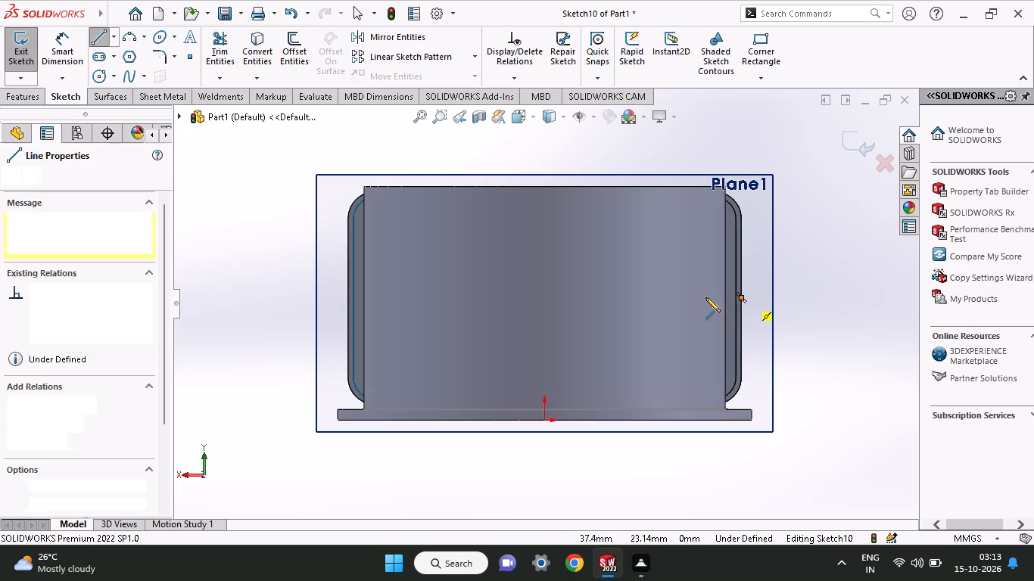
pyautogui.click(603, 298)
pyautogui.rightClick(607, 260)
pyautogui.click(620, 276)
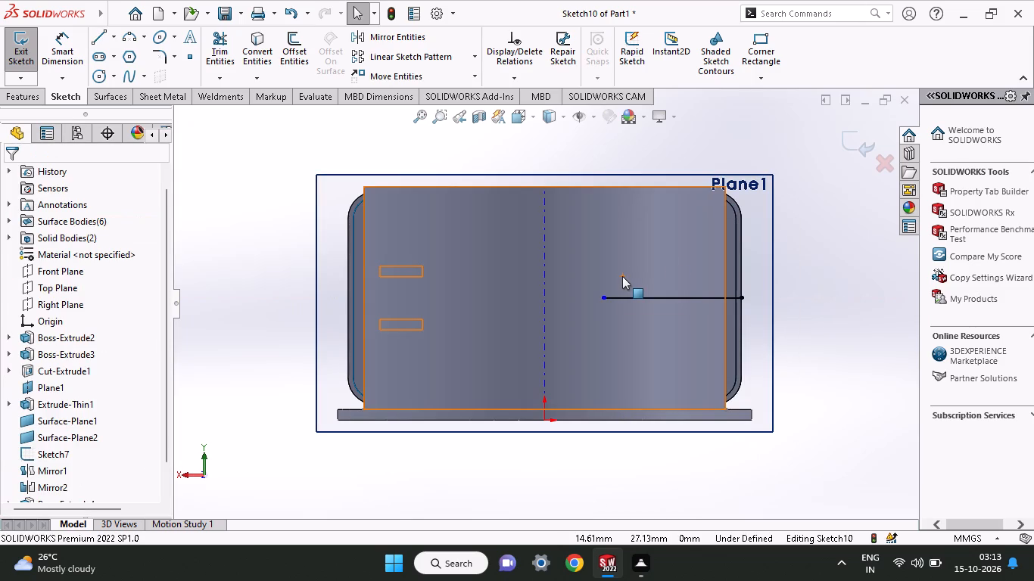
# Draw a corner rectangle about 14 by 3.2 mm below the horizontal line, ending on the side flange's outer edge.
pyautogui.click(757, 50)
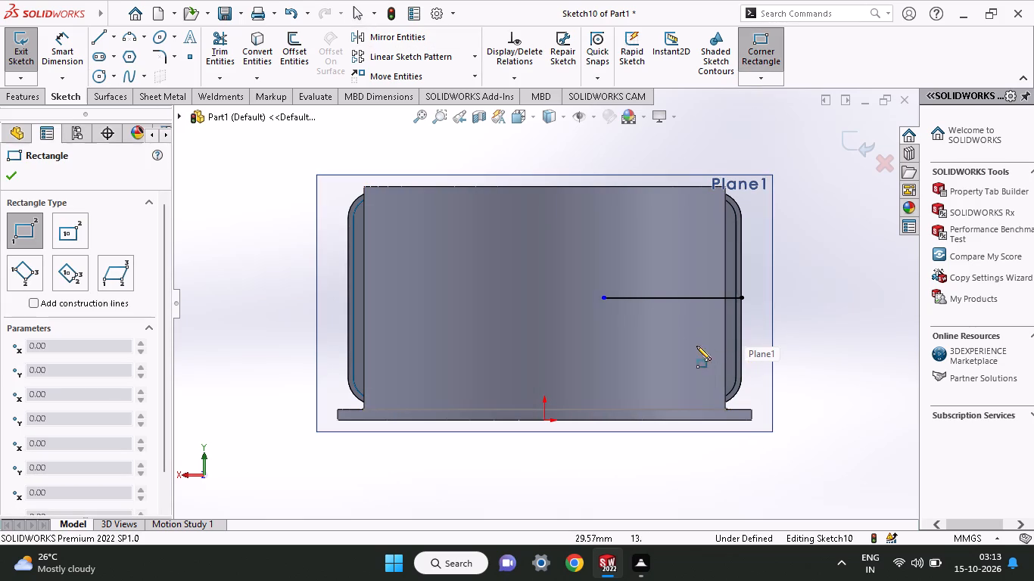
pyautogui.moveTo(700, 368); pyautogui.dragTo(652, 370, button='middle')
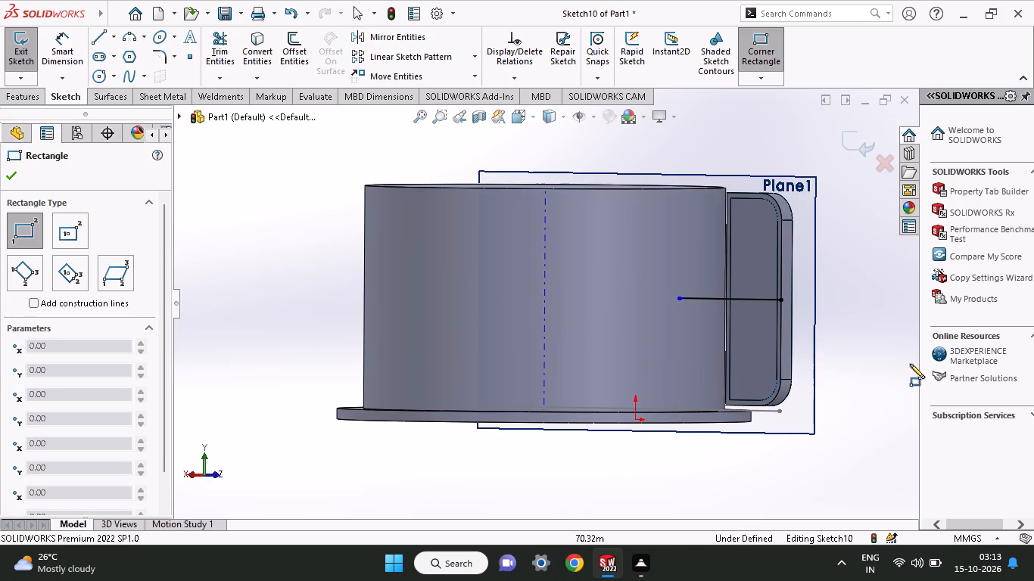
pyautogui.click(726, 338)
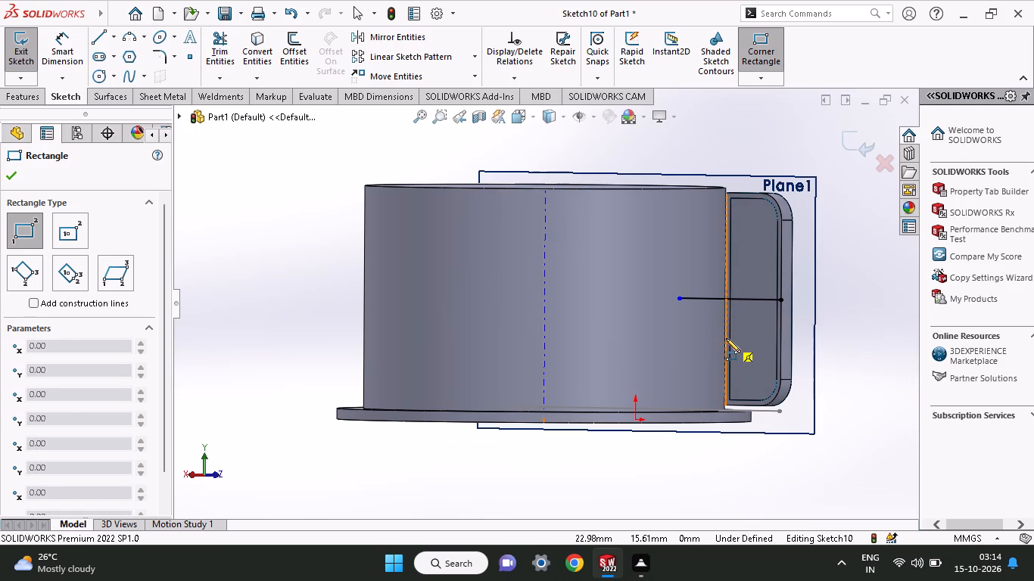
pyautogui.click(781, 322)
# Dimension the rectangle's short side on the flange's outer edge, setting its width to 2 mm.
pyautogui.click(59, 51)
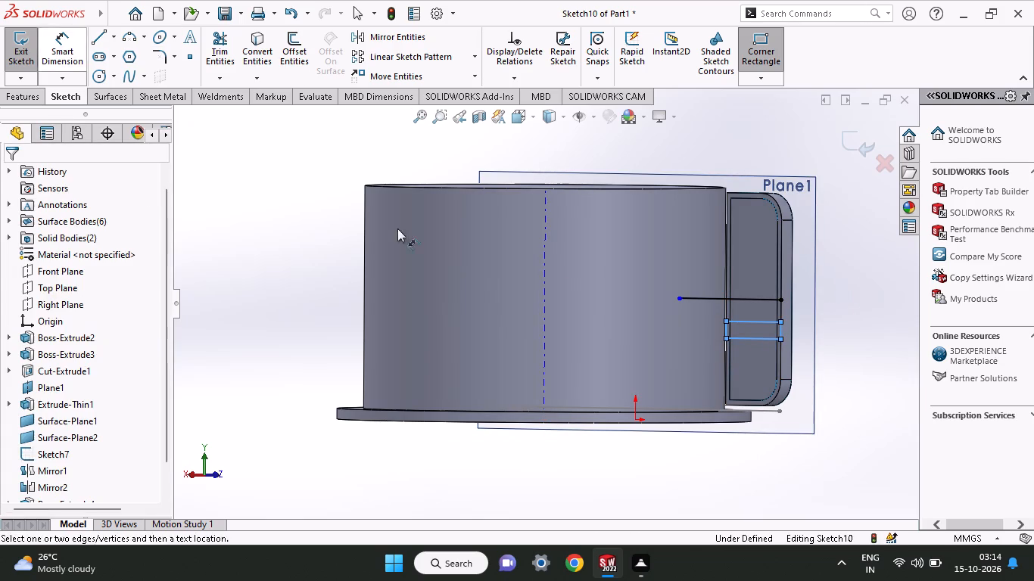
pyautogui.click(781, 331)
pyautogui.moveTo(830, 320); pyautogui.dragTo(841, 331)
pyautogui.press('2')
pyautogui.press('Return')
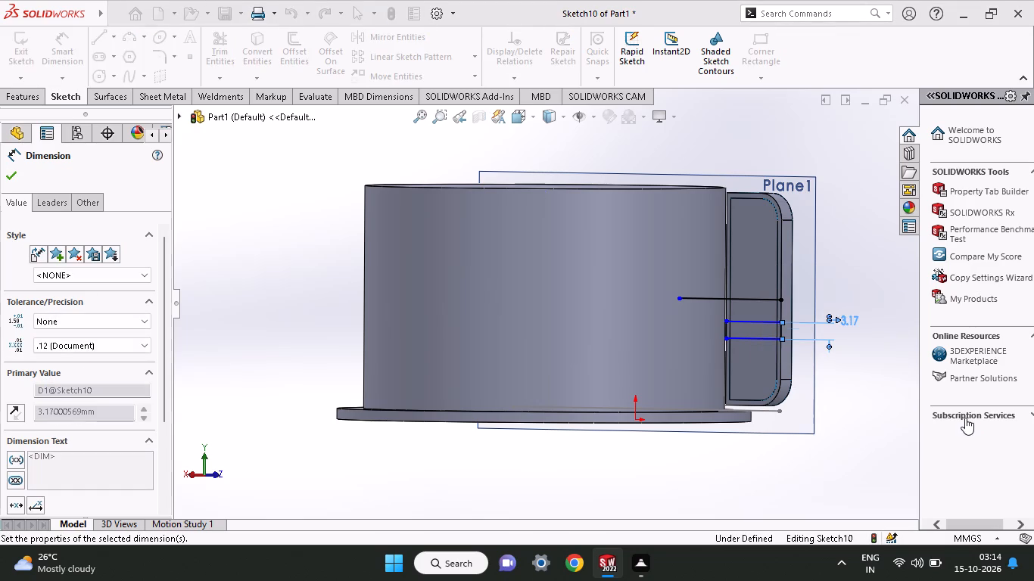
# Dimension the vertical distance from the horizontal line's outer endpoint to the rectangle's upper corner, setting it to 4 mm.
pyautogui.click(779, 331)
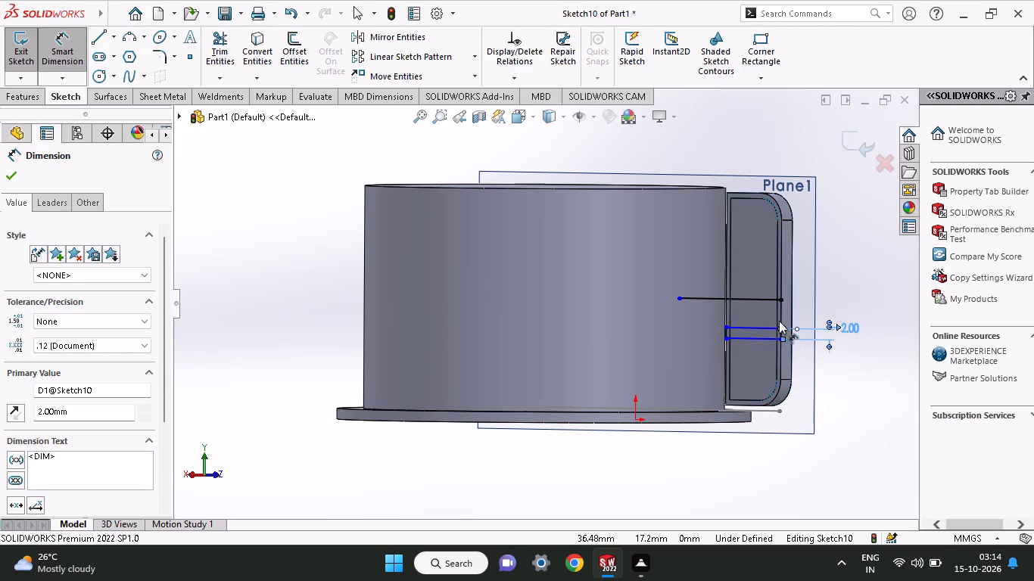
pyautogui.click(782, 302)
pyautogui.click(846, 315)
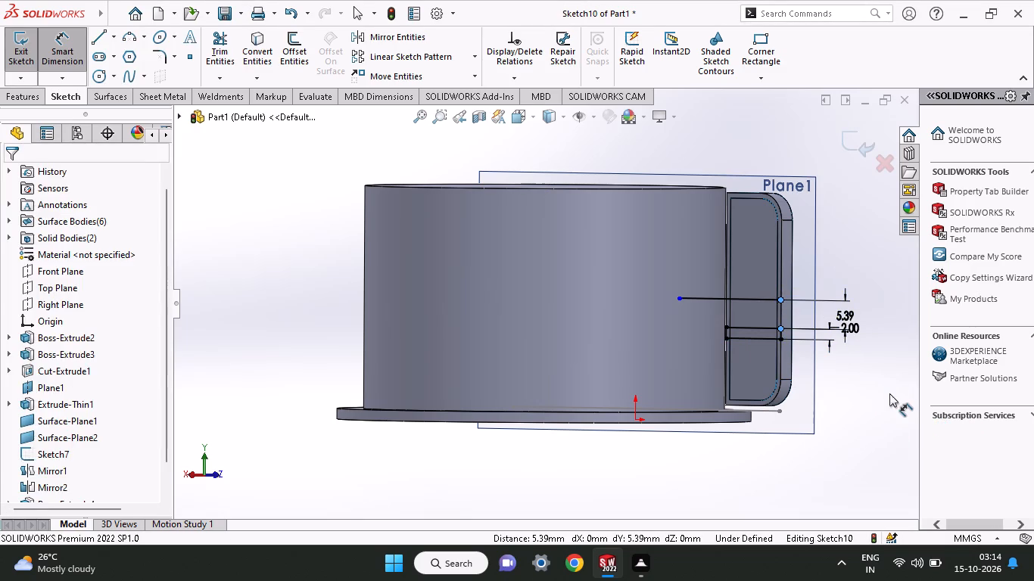
pyautogui.press('4')
pyautogui.press('Return')
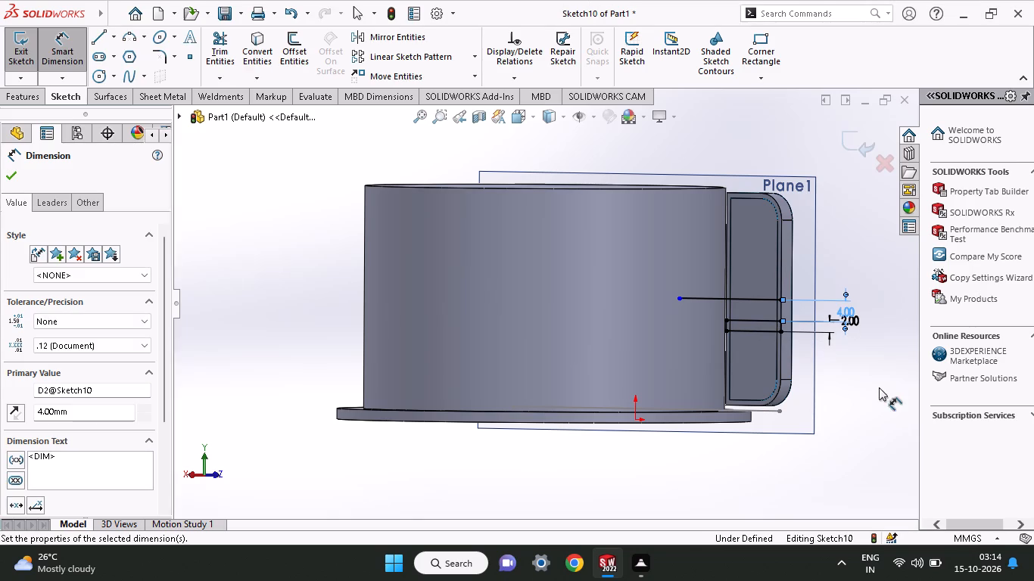
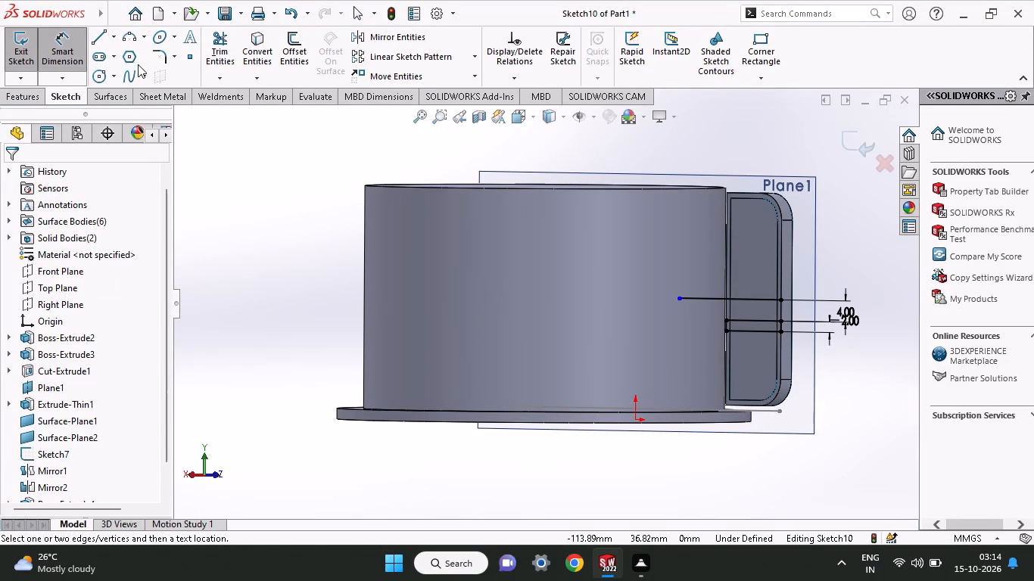
# Draw a corner rectangle about 13 by 4.4 mm above the horizontal line, starting on the side flange's outer edge.
pyautogui.click(763, 43)
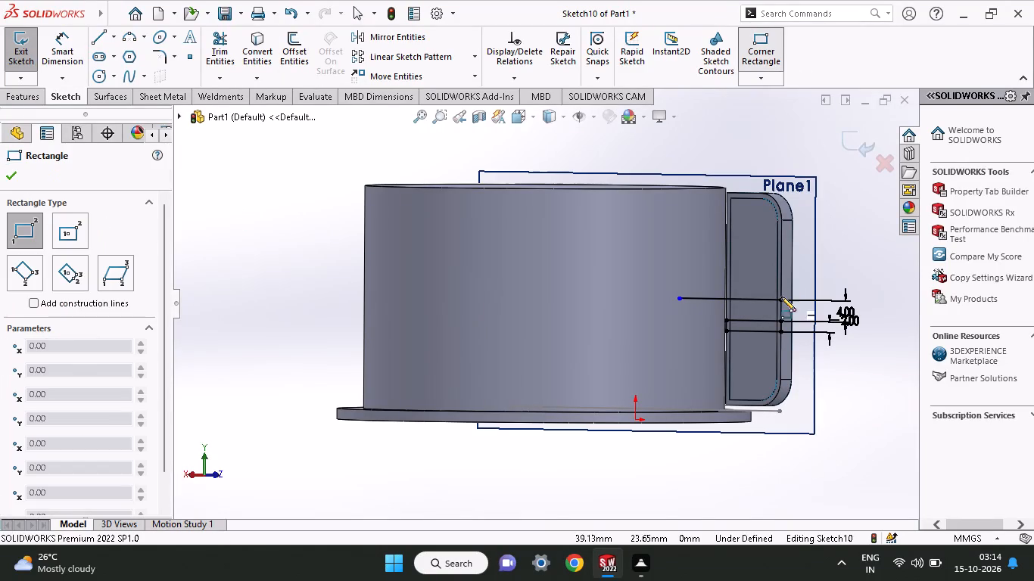
pyautogui.click(780, 277)
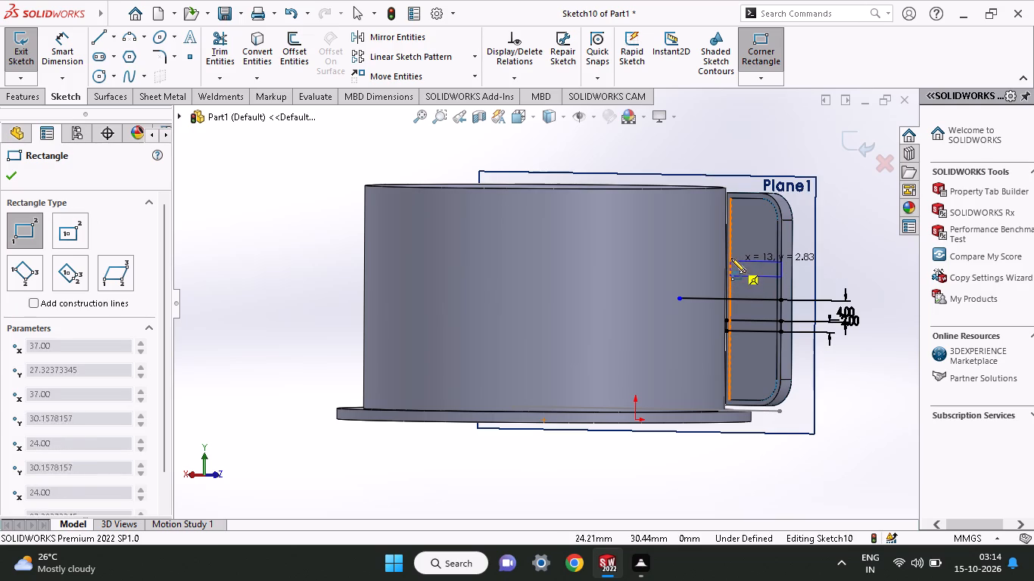
pyautogui.click(730, 253)
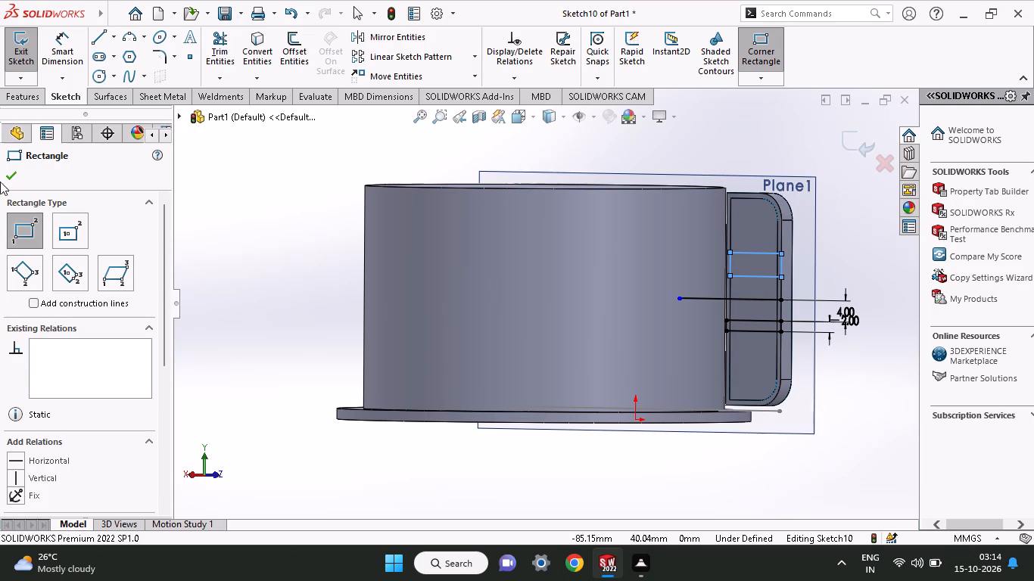
# Dimension the upper rectangle's short side on the flange's outer edge, setting its width to 2 mm.
pyautogui.click(51, 45)
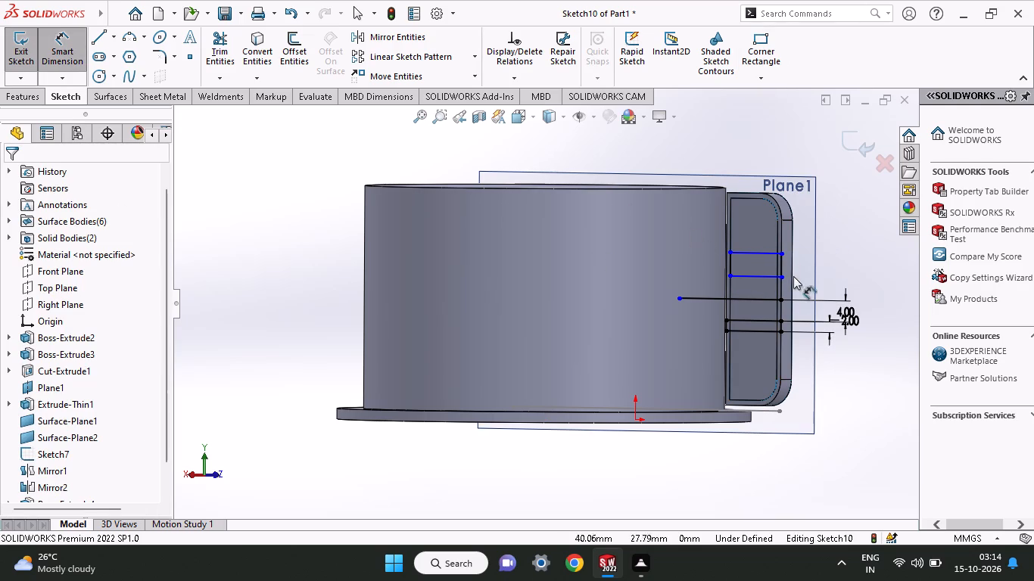
pyautogui.click(780, 263)
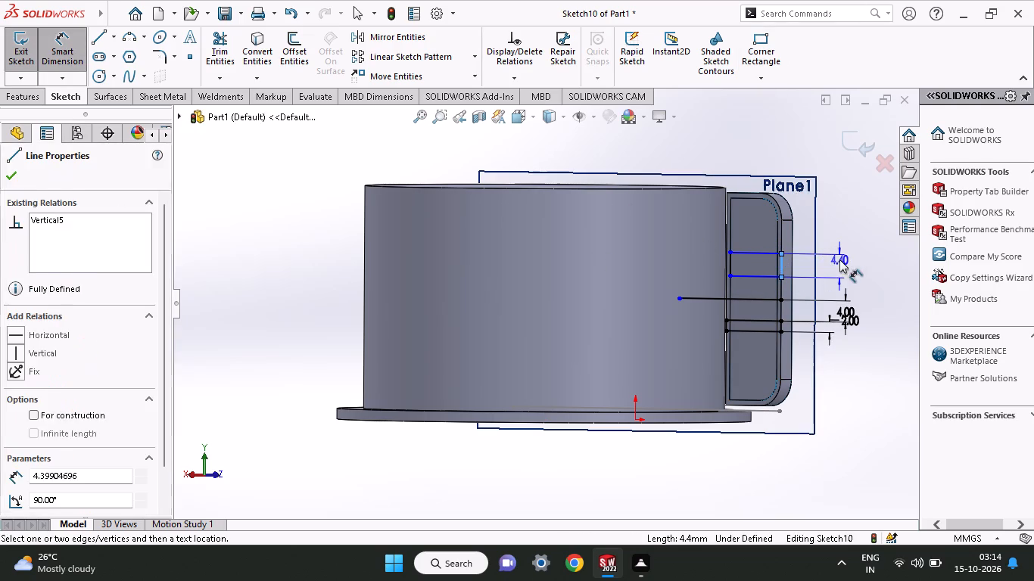
pyautogui.click(839, 259)
pyautogui.press('2')
pyautogui.press('Return')
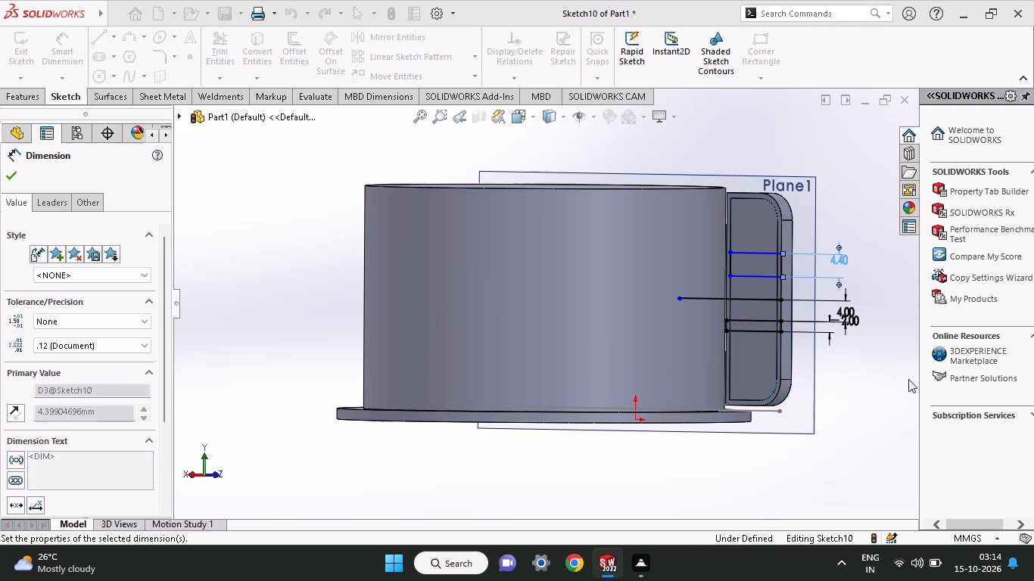
# Dimension the vertical distance from the horizontal line's outer endpoint to the upper rectangle's lower corner, setting it to 4 mm.
pyautogui.click(782, 297)
pyautogui.click(782, 279)
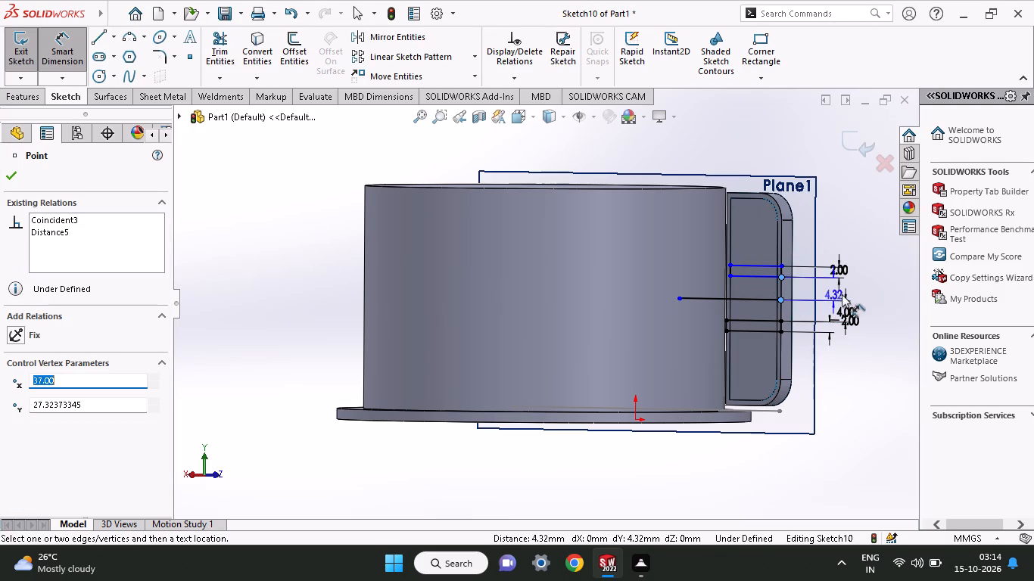
pyautogui.click(874, 288)
pyautogui.press('4')
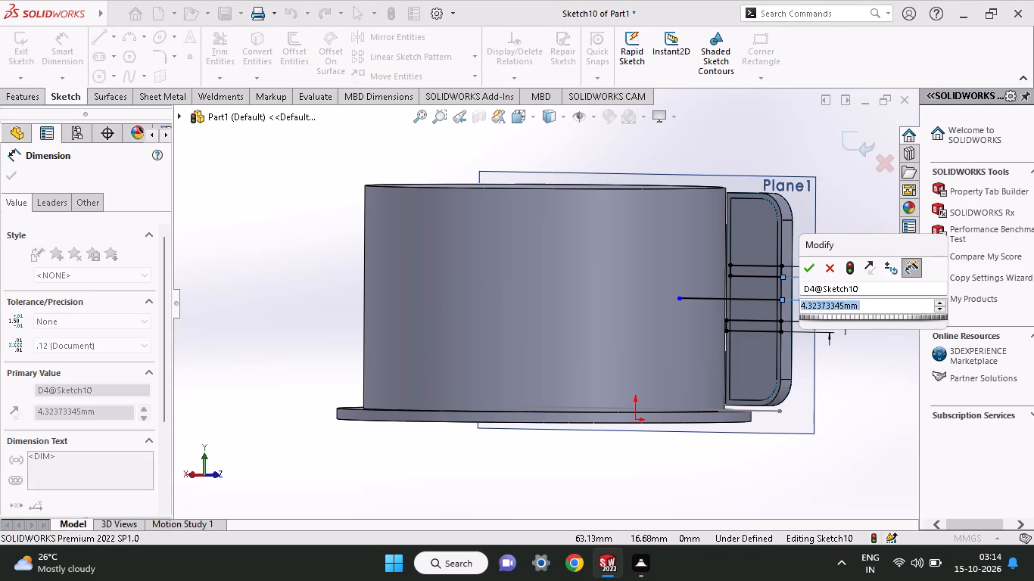
pyautogui.press('Return')
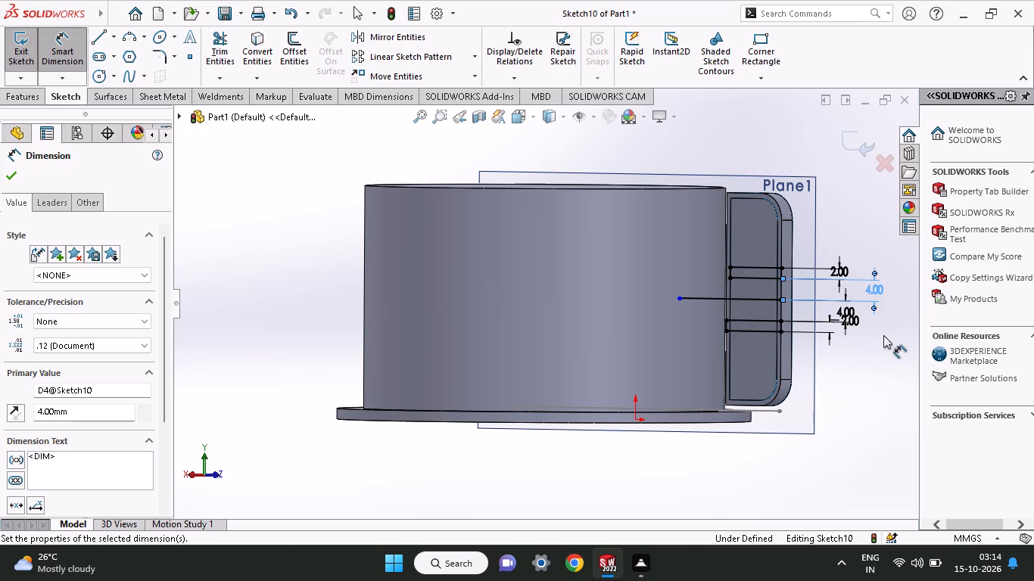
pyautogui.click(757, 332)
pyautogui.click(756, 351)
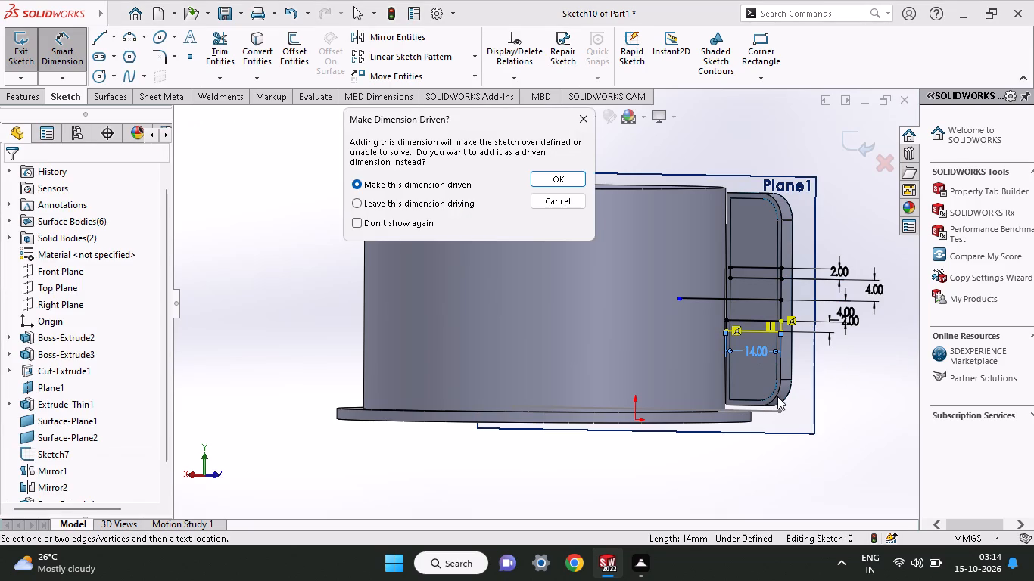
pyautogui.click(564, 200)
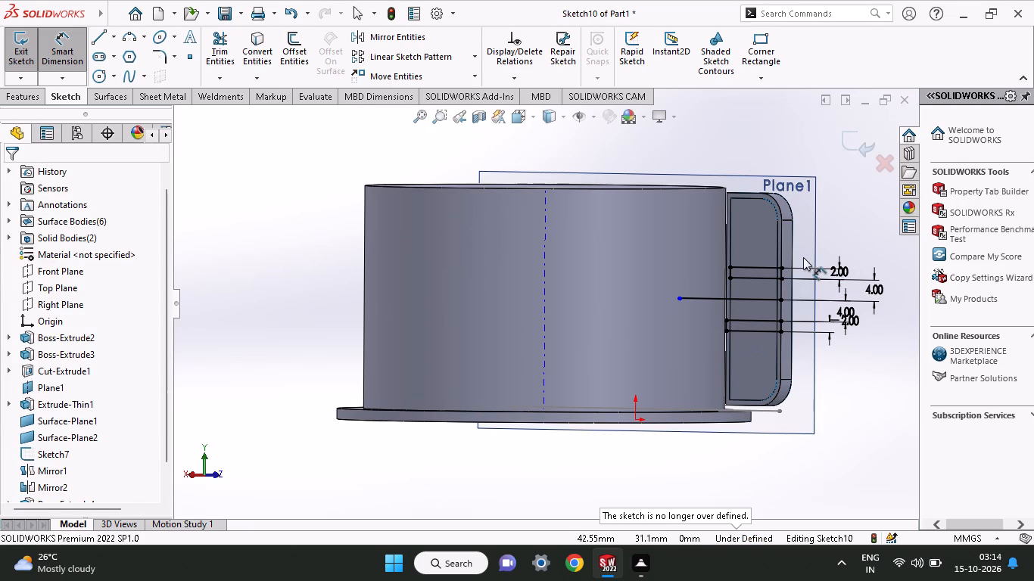
# Dimension the upper rectangle's lower long side as a driven dimension.
pyautogui.click(742, 278)
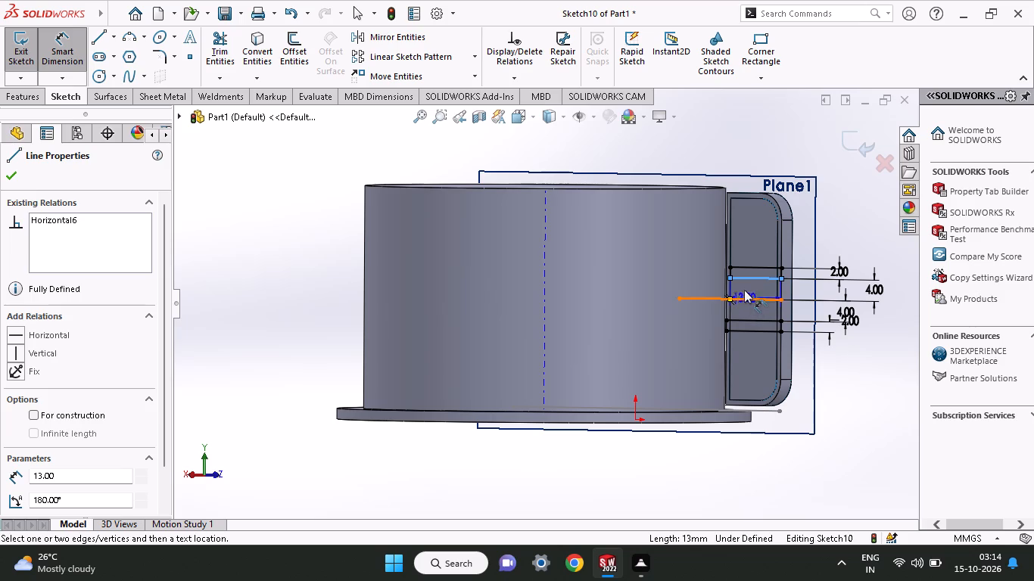
pyautogui.click(745, 288)
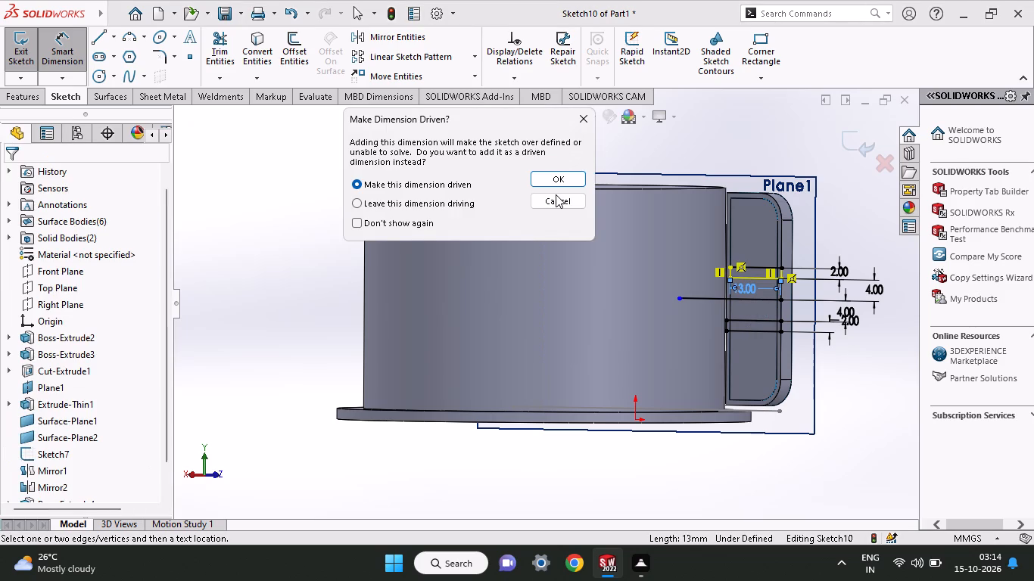
pyautogui.click(561, 176)
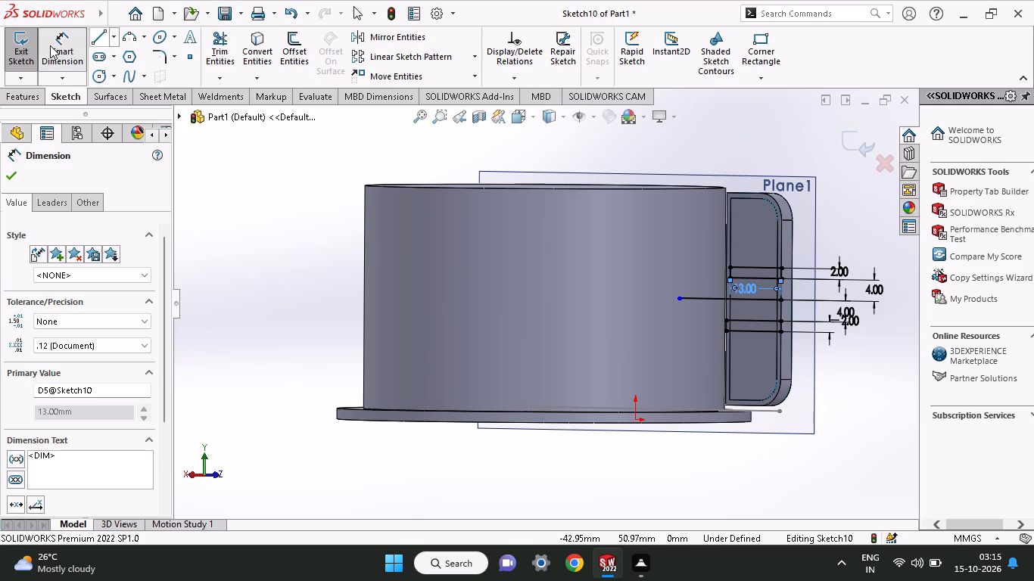
# Draw a vertical line about 21.5 mm long on the flange's outer edge, spanning past both rectangles.
pyautogui.click(98, 33)
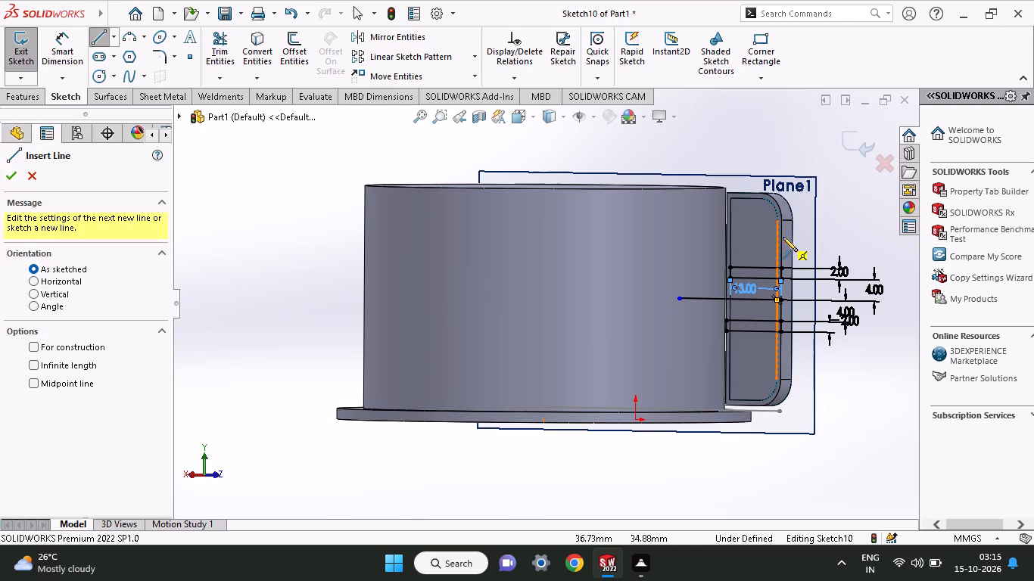
pyautogui.click(783, 235)
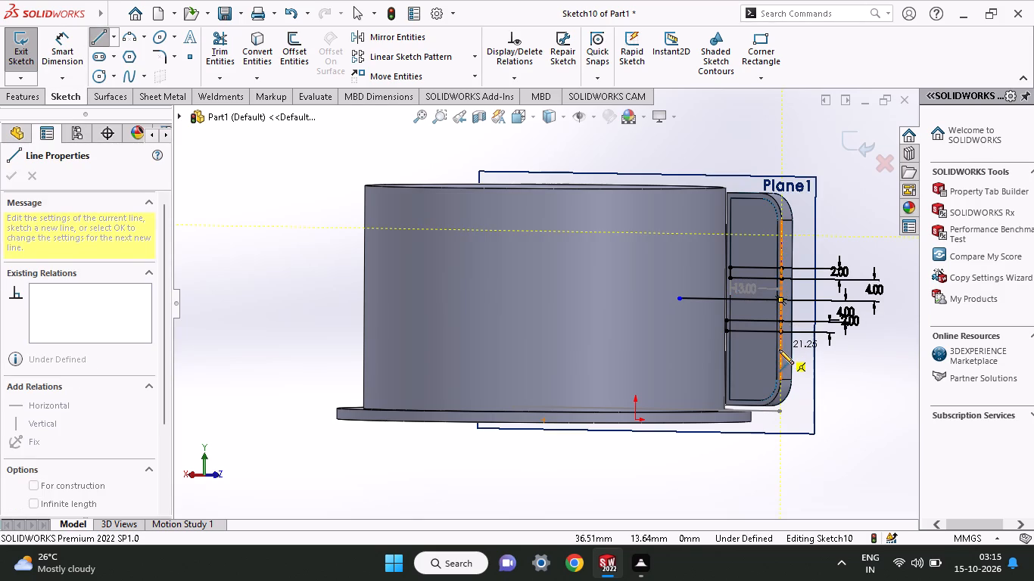
pyautogui.click(779, 350)
pyautogui.rightClick(845, 390)
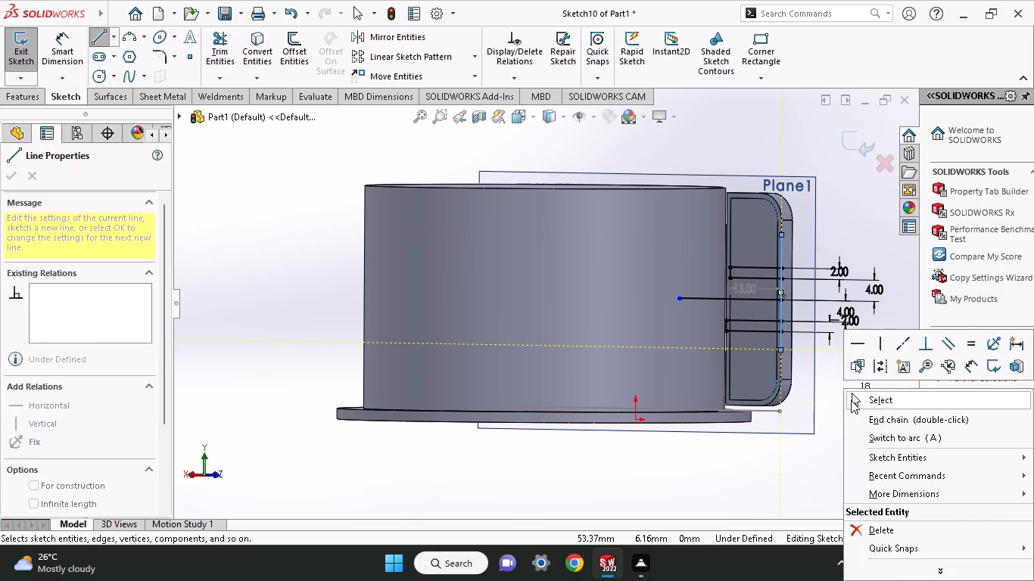
pyautogui.click(851, 400)
# Offset the new vertical line 4 mm inward toward the cylinder.
pyautogui.click(292, 57)
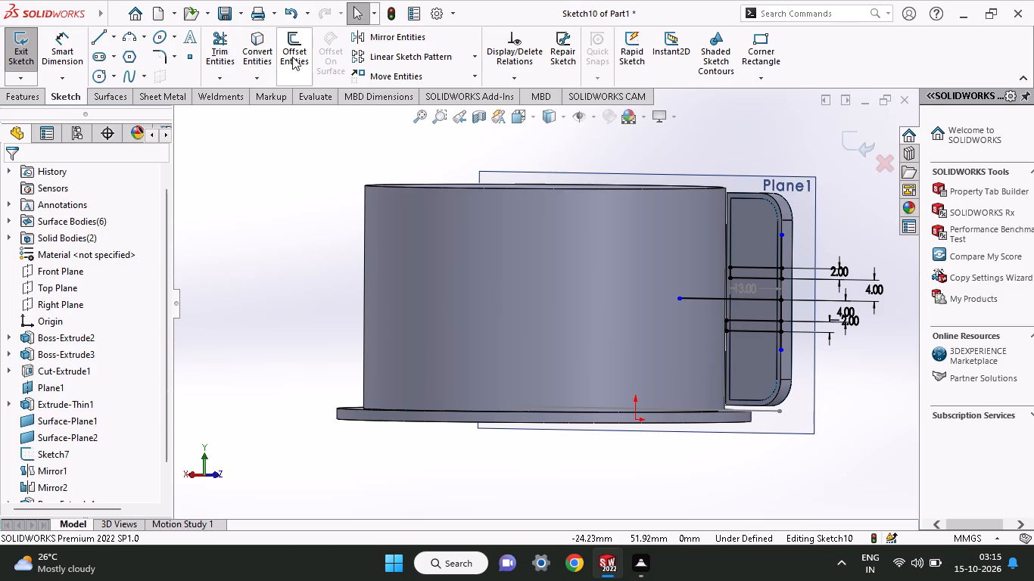
pyautogui.click(782, 250)
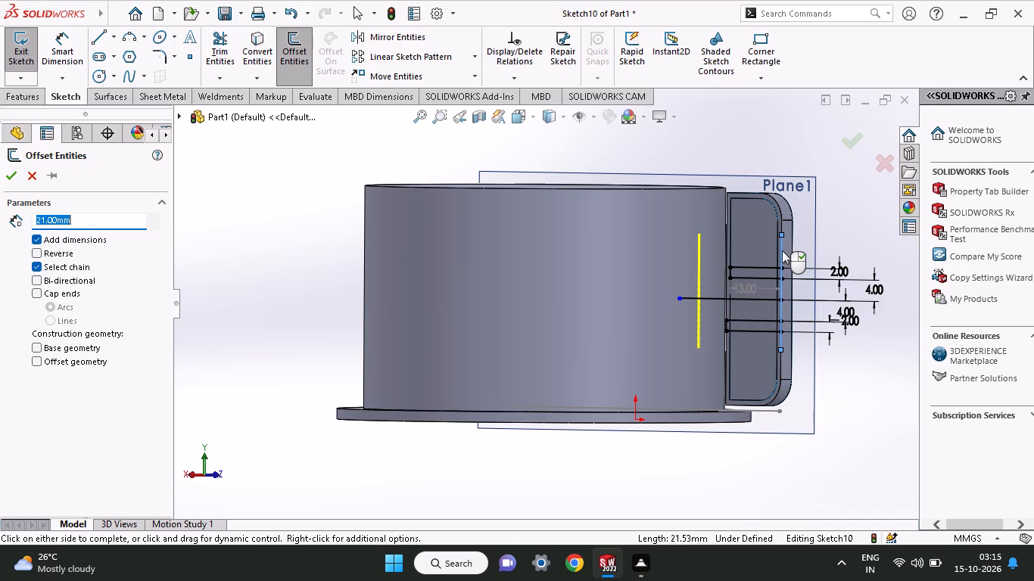
pyautogui.press('4')
pyautogui.press('Return')
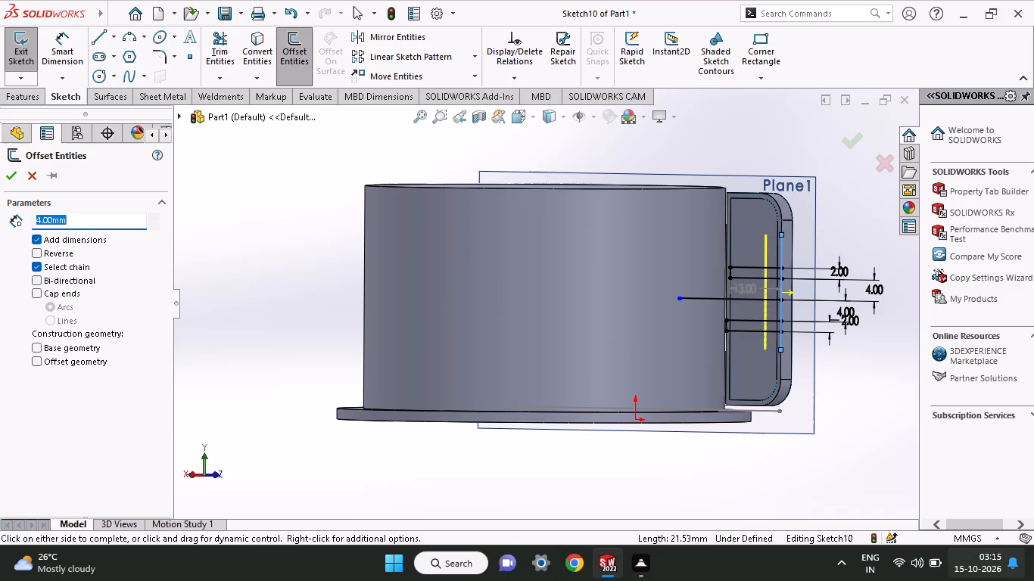
pyautogui.click(3, 179)
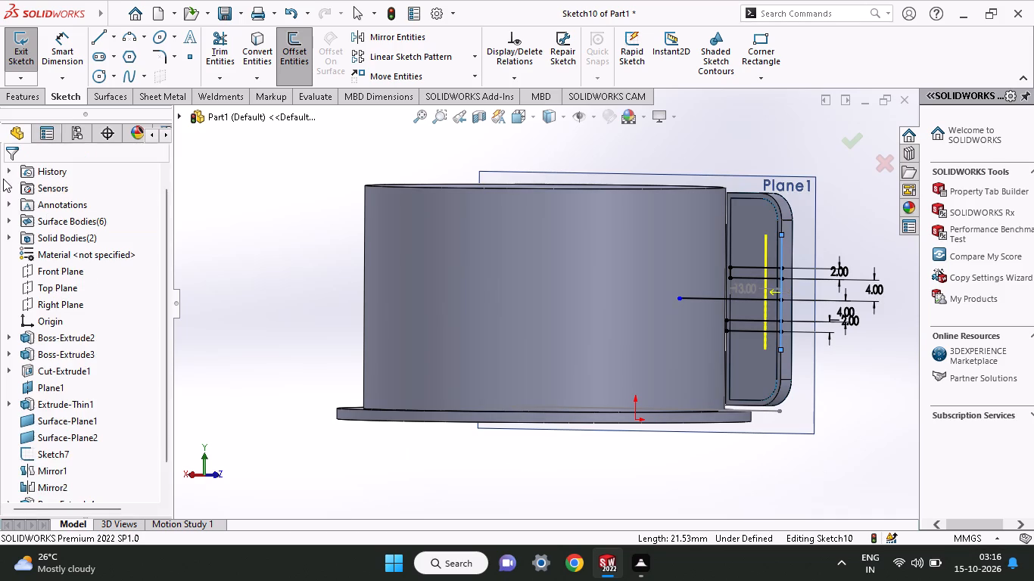
# Offset the inner vertical line a further 10 mm toward the cylinder wall.
pyautogui.click(306, 55)
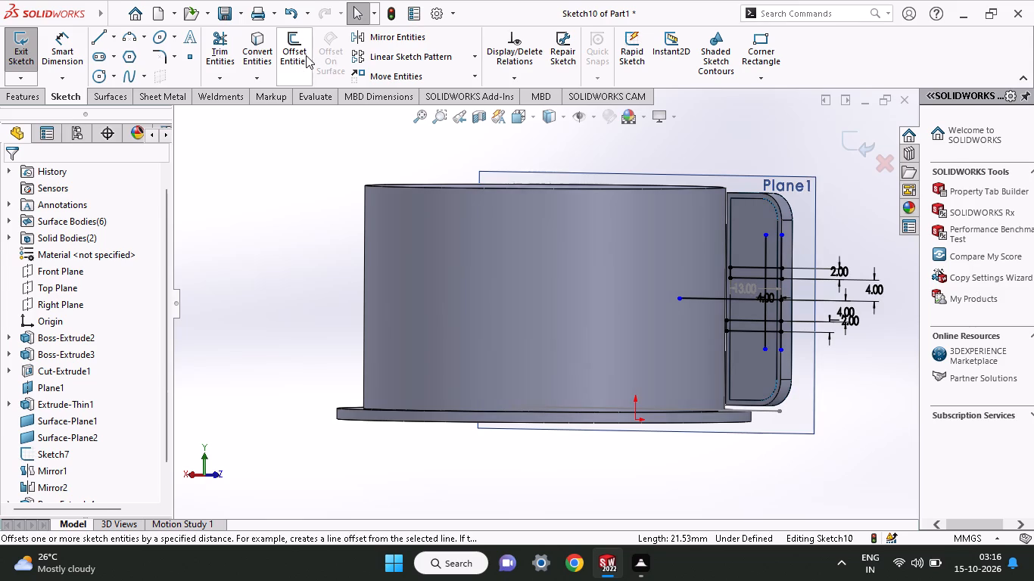
pyautogui.click(768, 255)
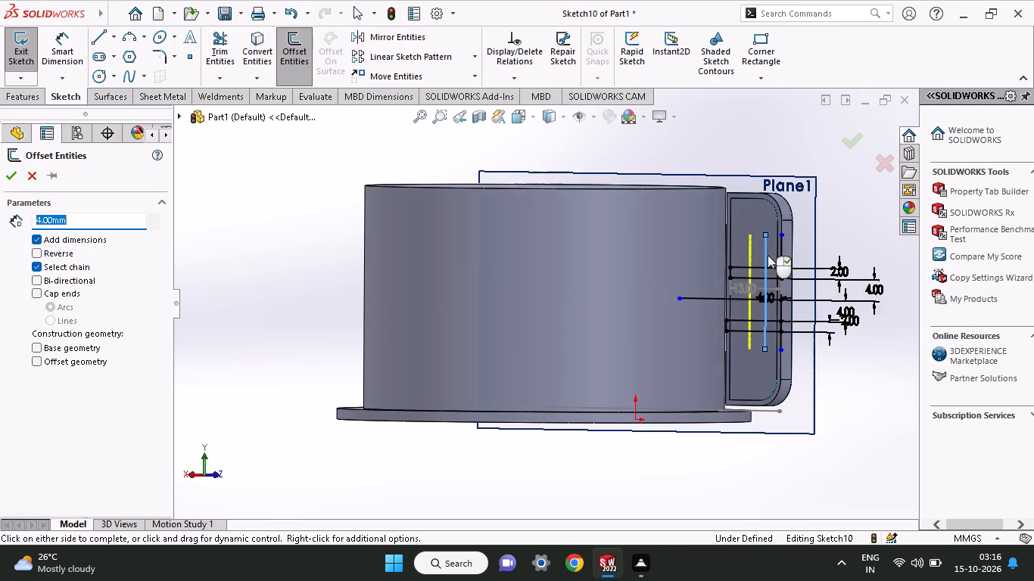
pyautogui.press('8')
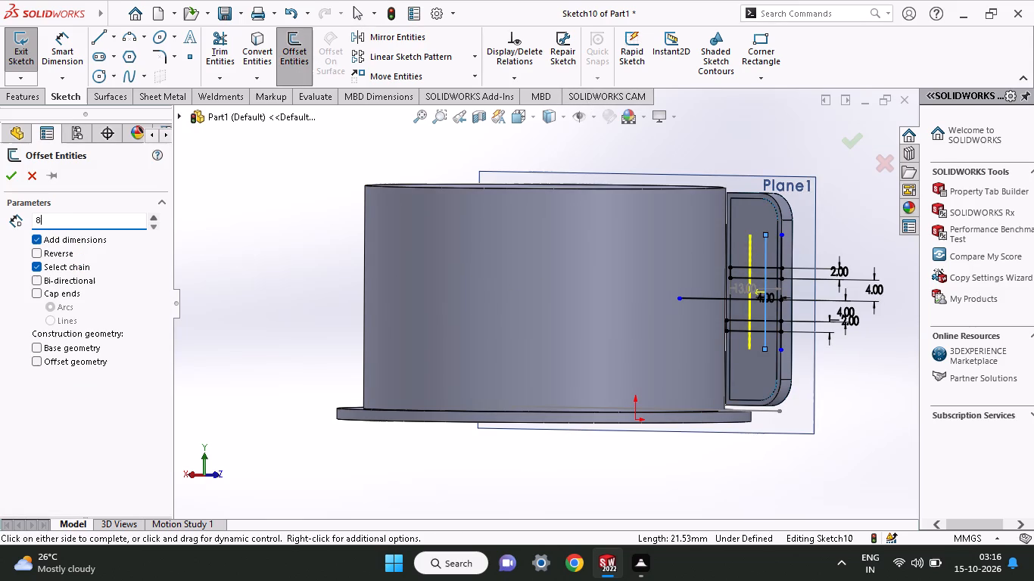
pyautogui.press('Return')
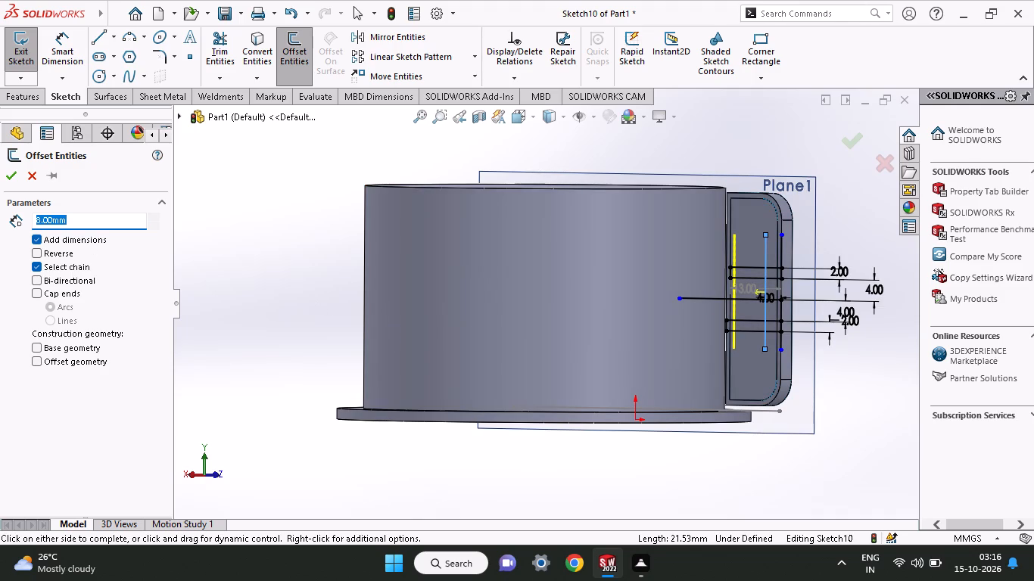
pyautogui.moveTo(89, 219); pyautogui.dragTo(5, 241)
pyautogui.write('10')
pyautogui.press('Return')
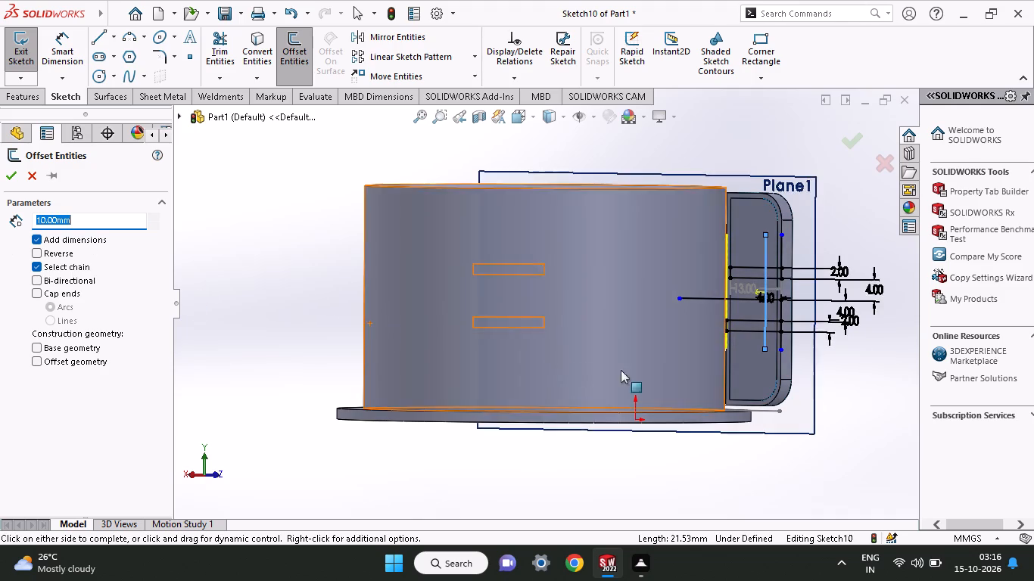
pyautogui.moveTo(773, 412); pyautogui.dragTo(776, 502, button='middle')
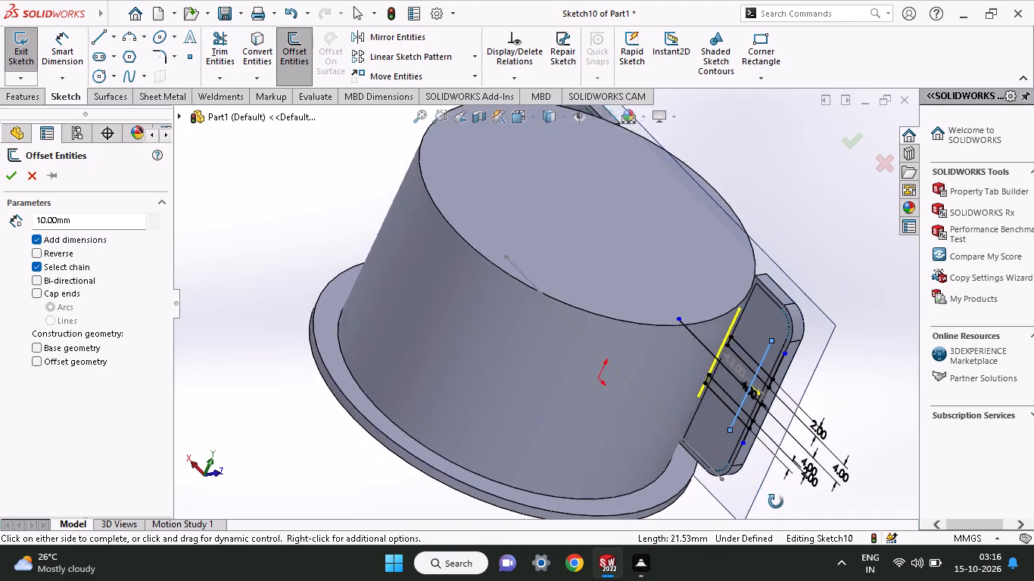
pyautogui.moveTo(776, 502); pyautogui.dragTo(777, 432, button='middle')
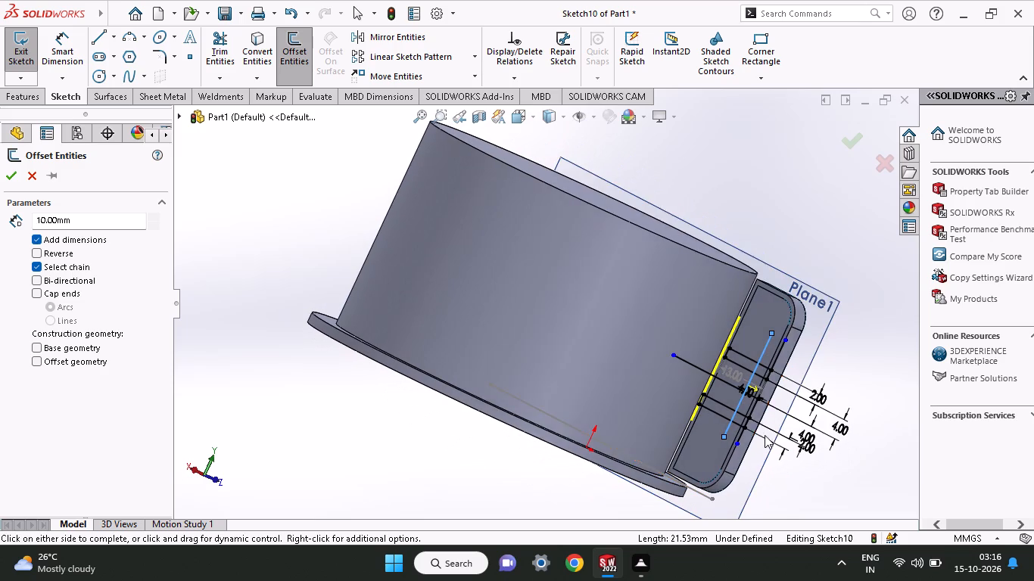
pyautogui.click(11, 178)
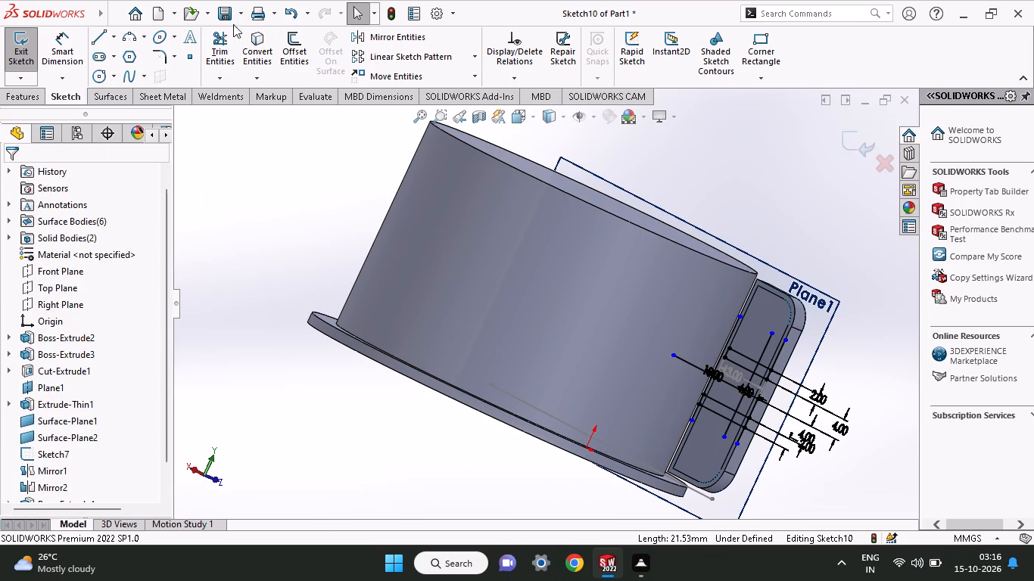
# Trim the outer-edge vertical line and its 4 mm offset back to the short pieces inside the two rib rectangles.
pyautogui.click(227, 40)
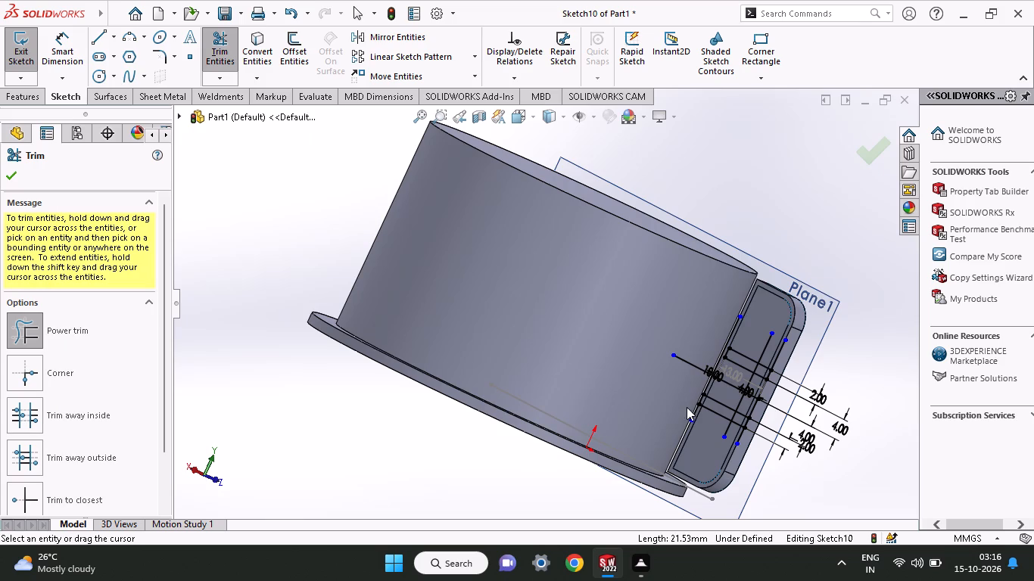
pyautogui.moveTo(712, 432); pyautogui.dragTo(737, 452)
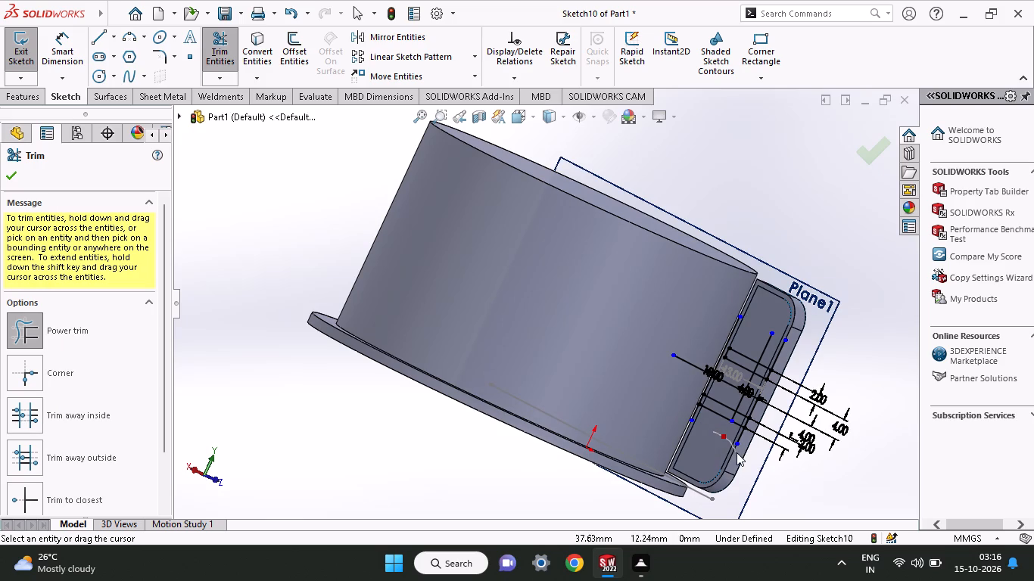
pyautogui.moveTo(737, 452); pyautogui.dragTo(735, 437)
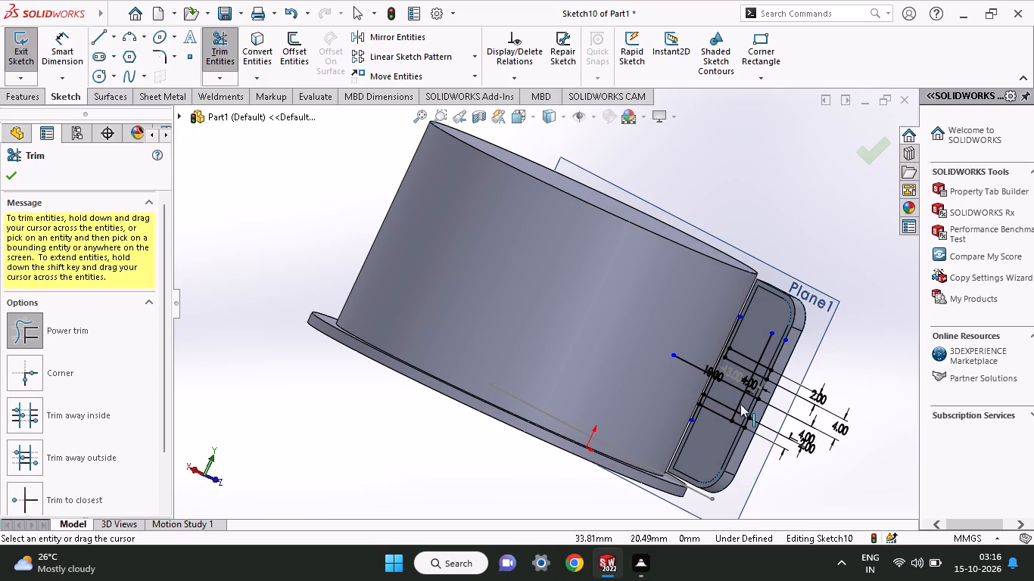
pyautogui.moveTo(717, 390); pyautogui.dragTo(737, 402)
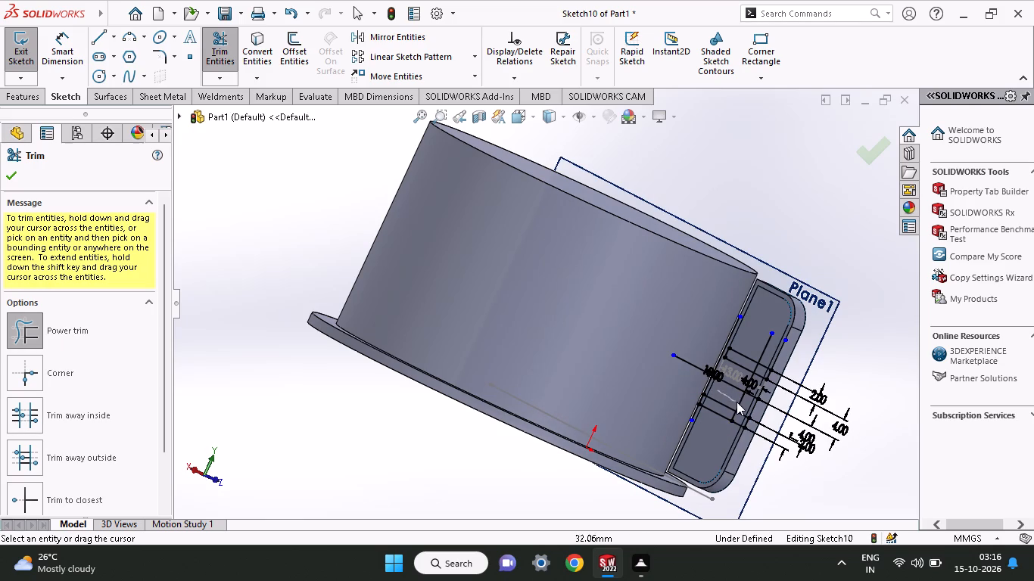
pyautogui.moveTo(737, 402); pyautogui.dragTo(761, 415)
pyautogui.moveTo(738, 367); pyautogui.dragTo(761, 396)
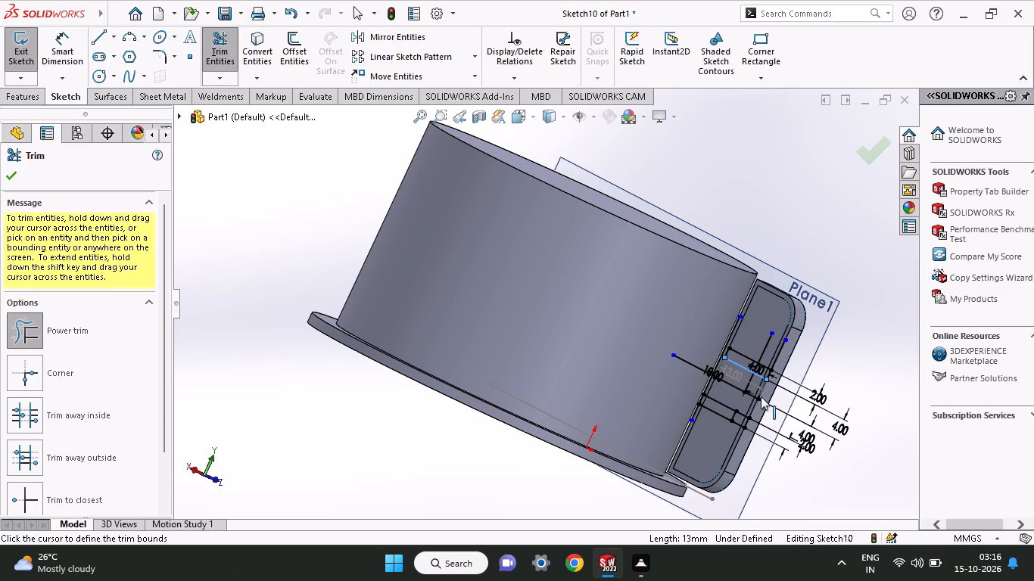
pyautogui.moveTo(761, 396); pyautogui.dragTo(774, 404)
pyautogui.moveTo(741, 374); pyautogui.dragTo(760, 384)
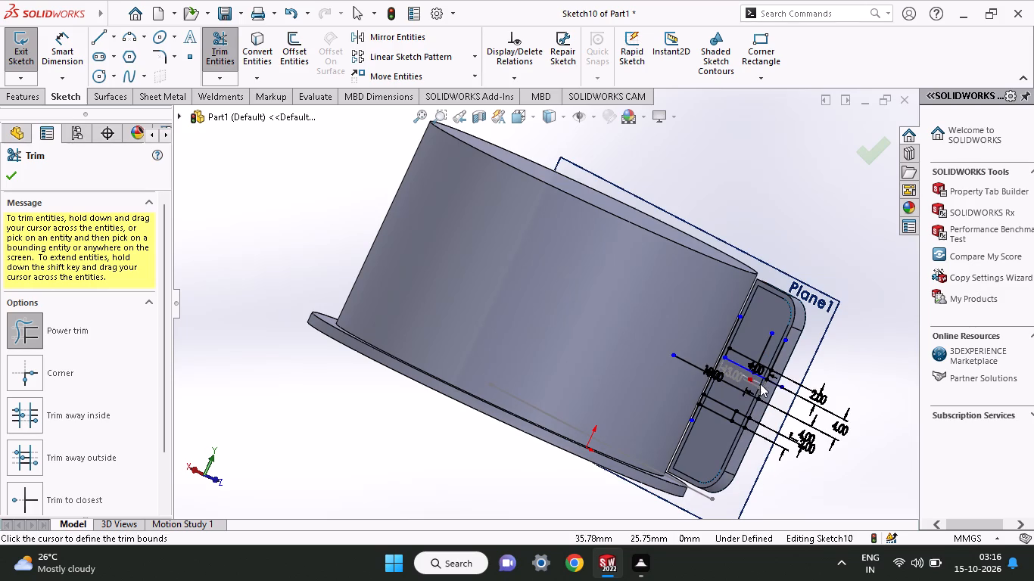
pyautogui.moveTo(760, 384); pyautogui.dragTo(772, 396)
pyautogui.moveTo(760, 346); pyautogui.dragTo(807, 365)
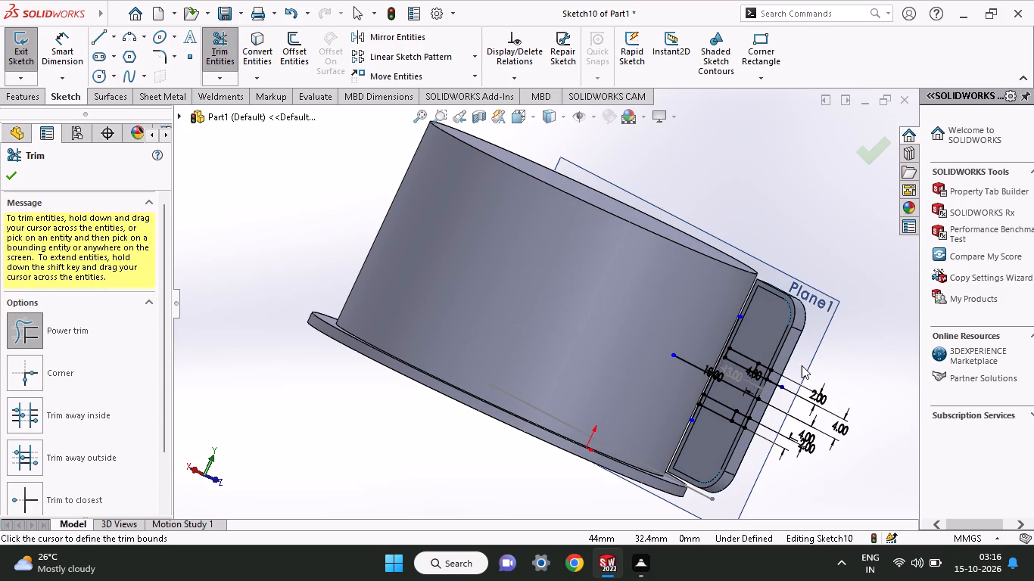
pyautogui.moveTo(694, 436); pyautogui.dragTo(692, 419, button='middle')
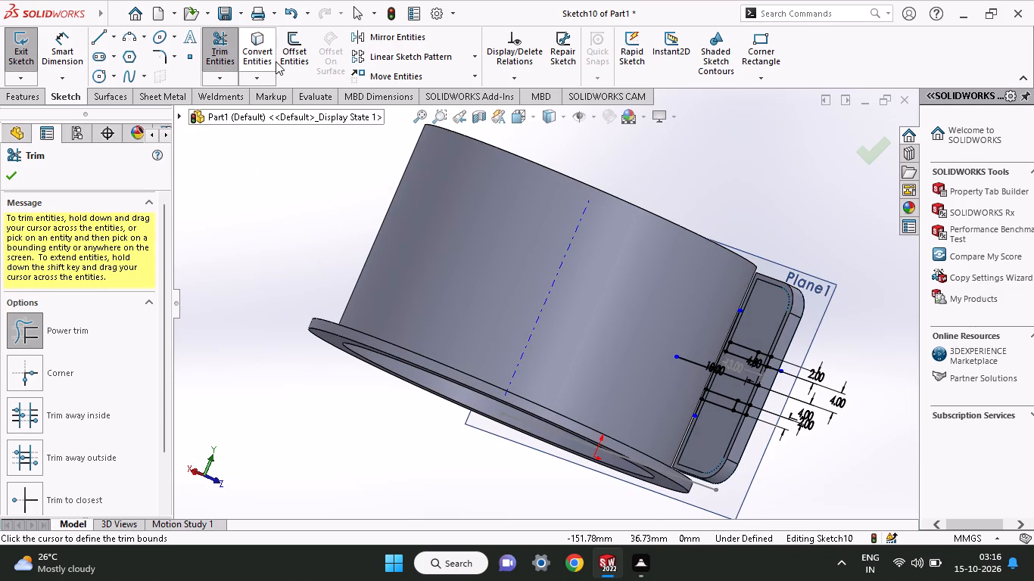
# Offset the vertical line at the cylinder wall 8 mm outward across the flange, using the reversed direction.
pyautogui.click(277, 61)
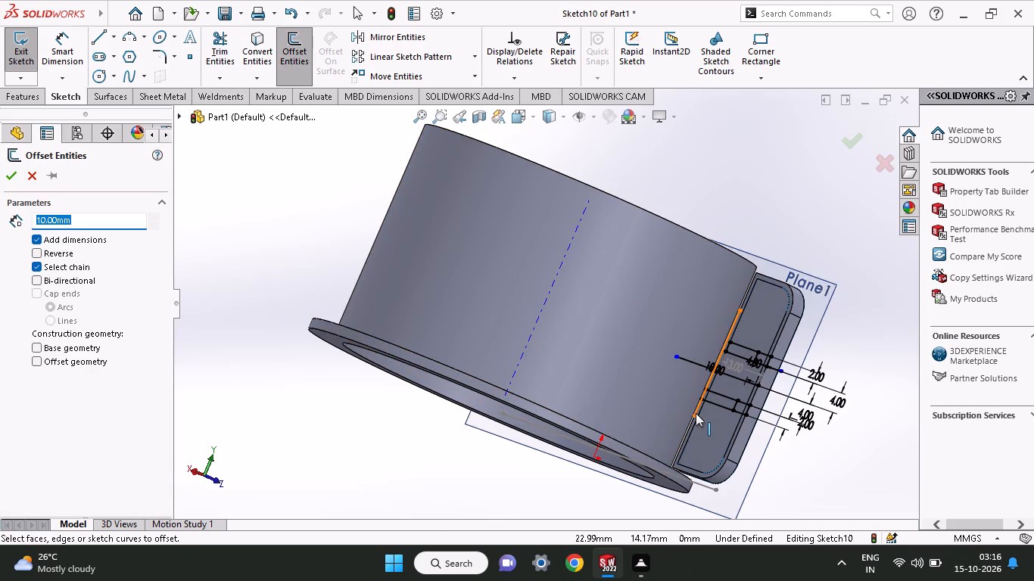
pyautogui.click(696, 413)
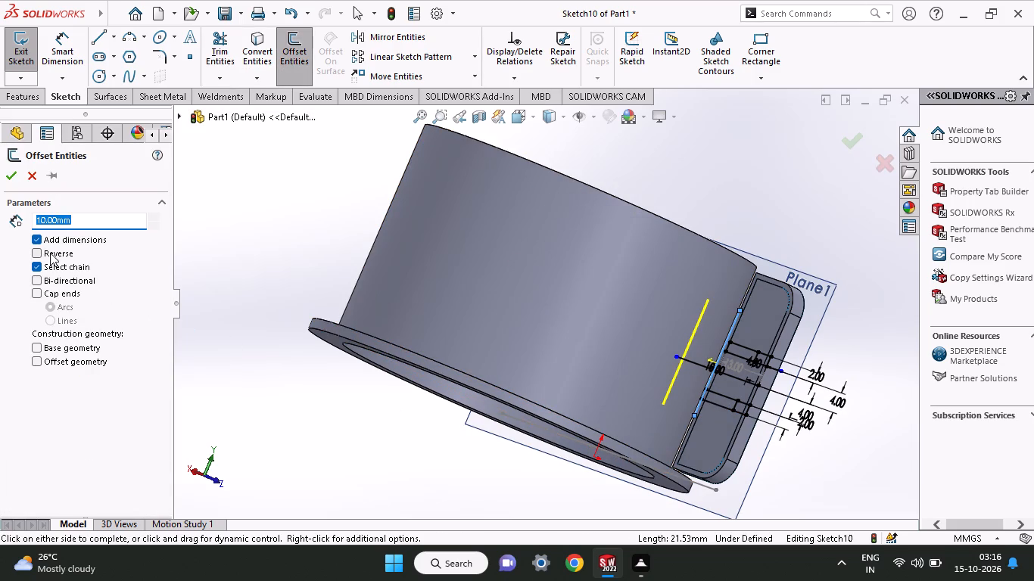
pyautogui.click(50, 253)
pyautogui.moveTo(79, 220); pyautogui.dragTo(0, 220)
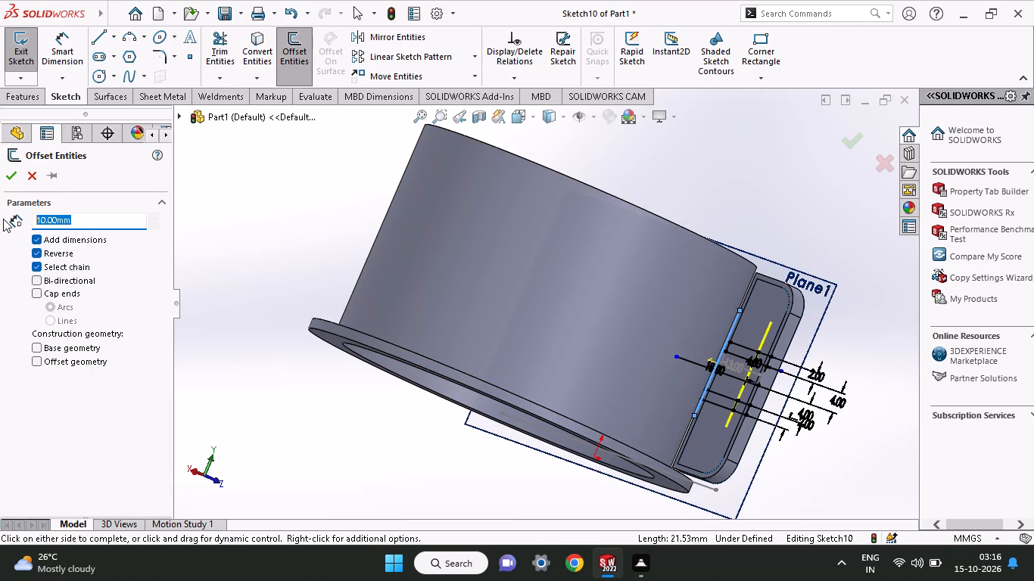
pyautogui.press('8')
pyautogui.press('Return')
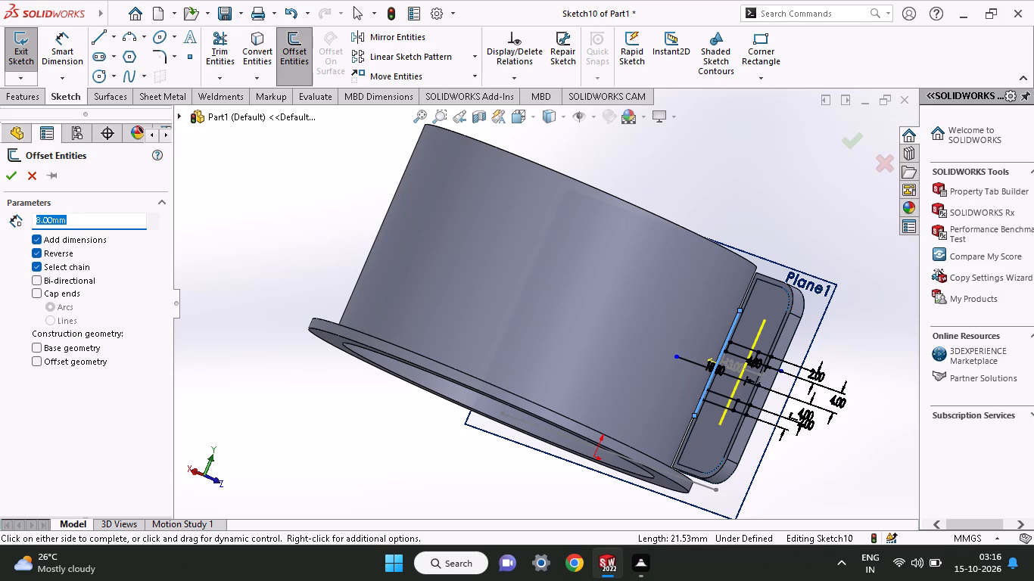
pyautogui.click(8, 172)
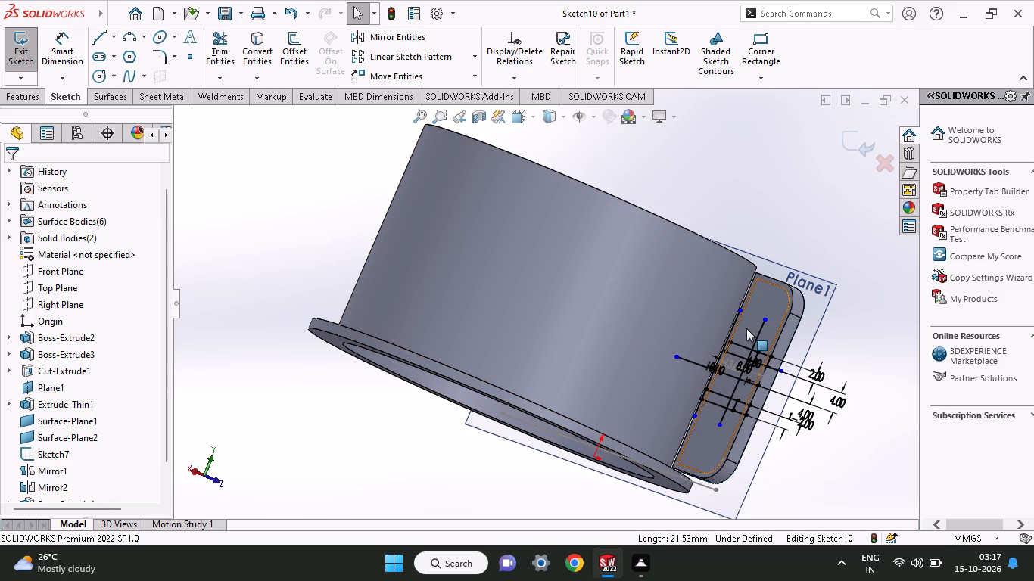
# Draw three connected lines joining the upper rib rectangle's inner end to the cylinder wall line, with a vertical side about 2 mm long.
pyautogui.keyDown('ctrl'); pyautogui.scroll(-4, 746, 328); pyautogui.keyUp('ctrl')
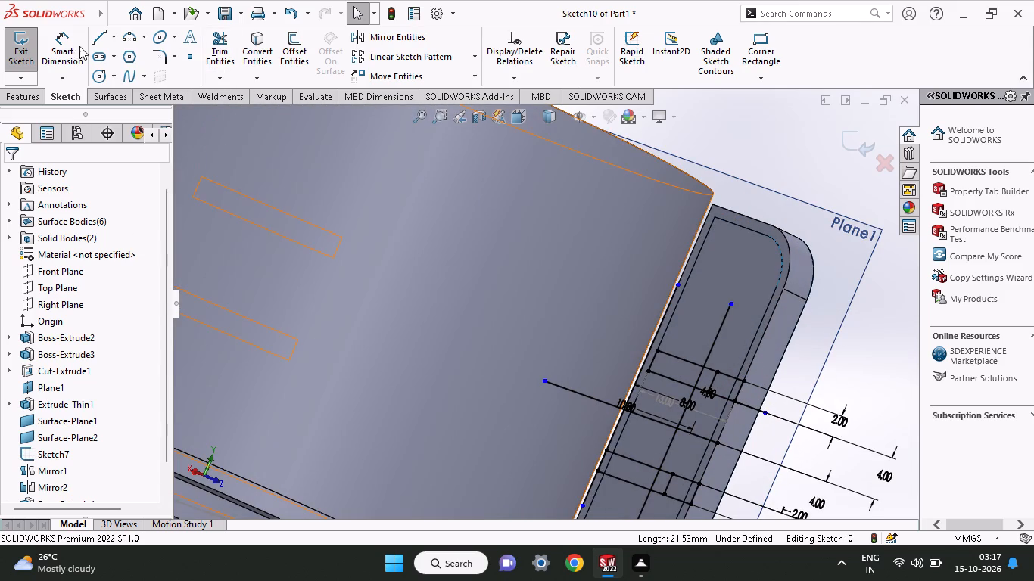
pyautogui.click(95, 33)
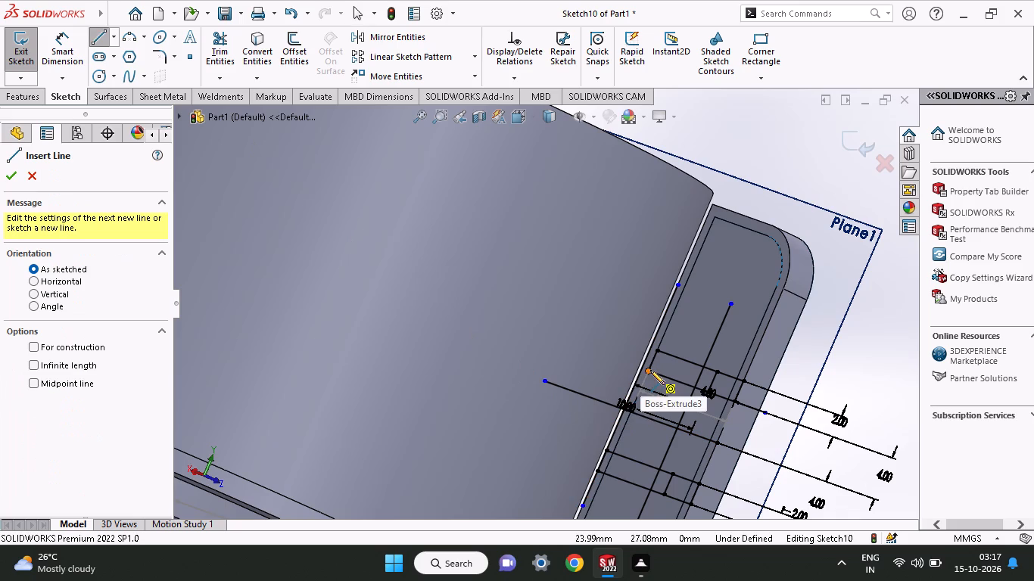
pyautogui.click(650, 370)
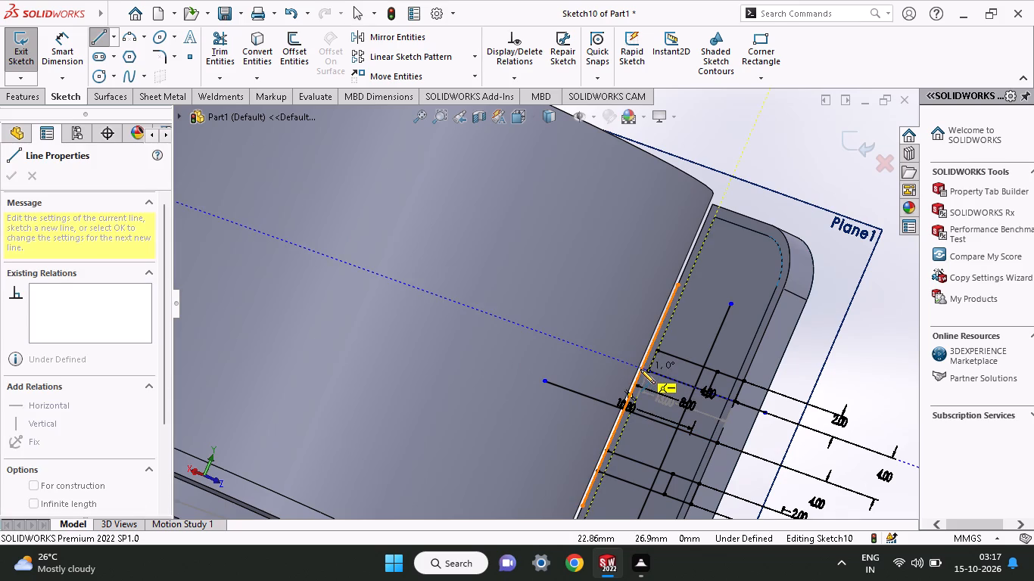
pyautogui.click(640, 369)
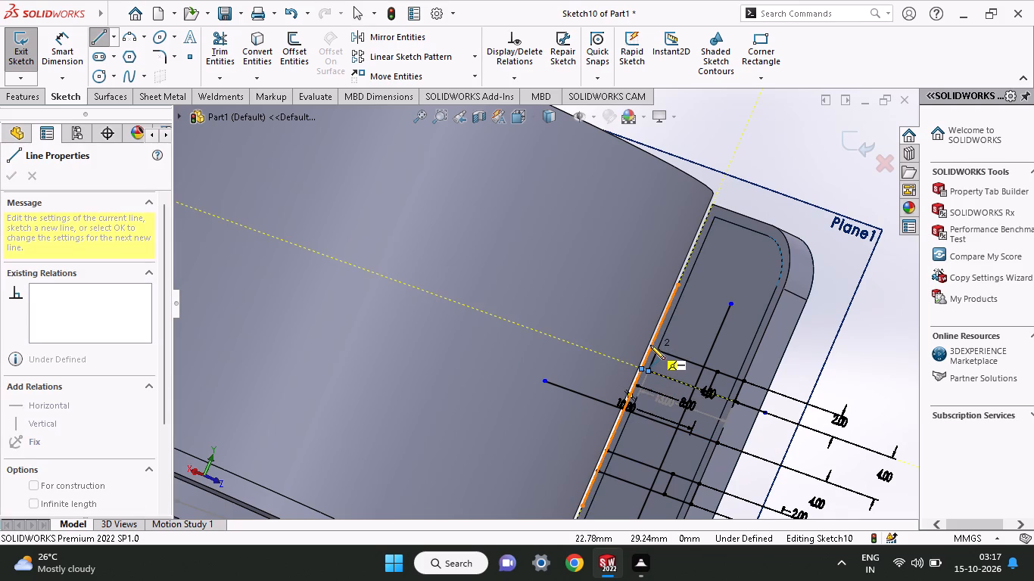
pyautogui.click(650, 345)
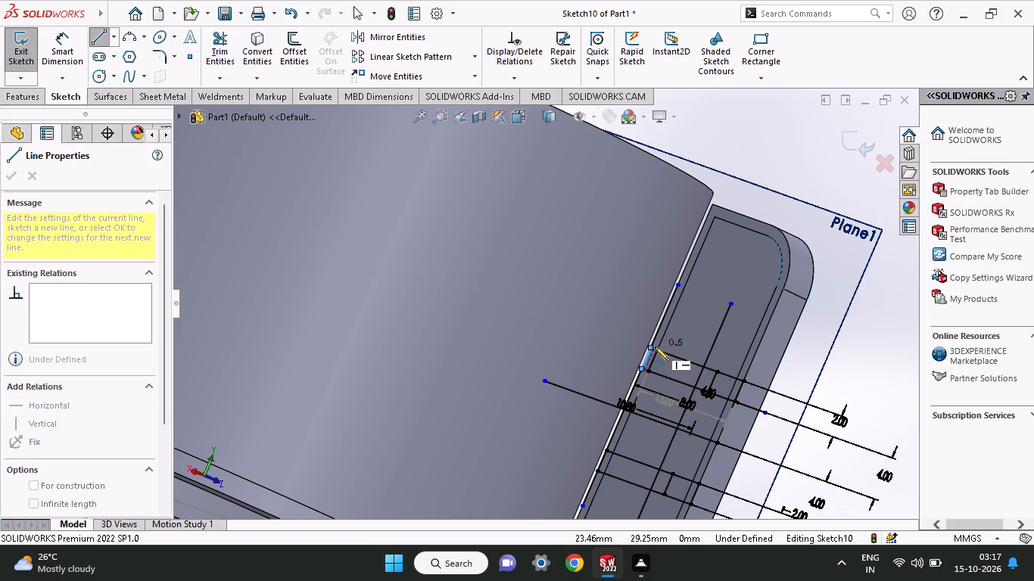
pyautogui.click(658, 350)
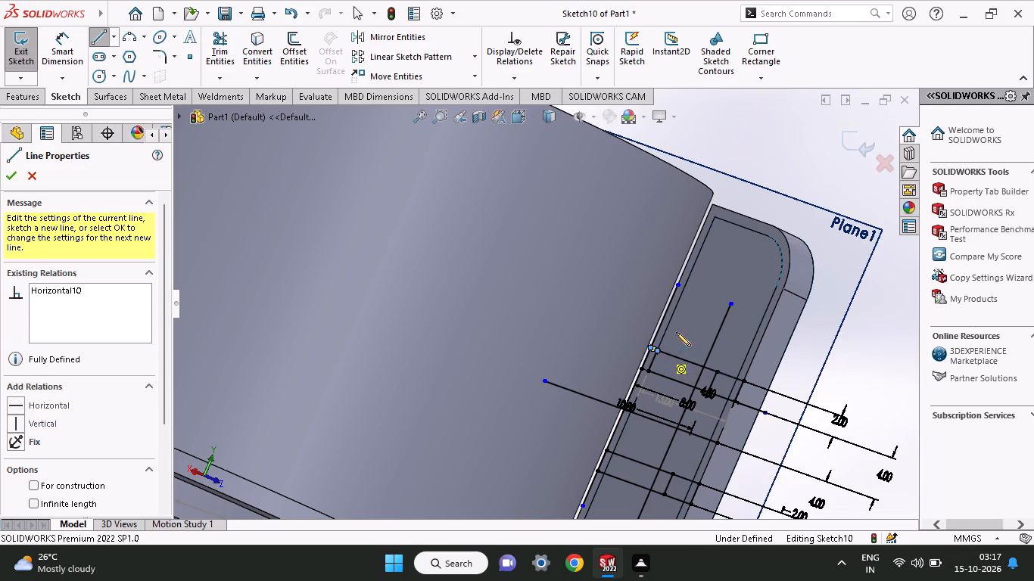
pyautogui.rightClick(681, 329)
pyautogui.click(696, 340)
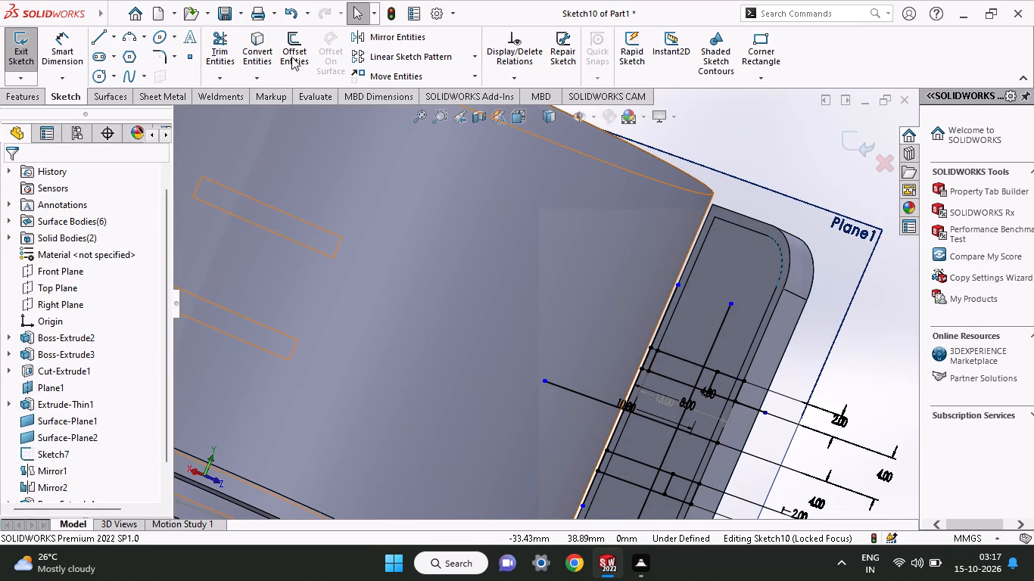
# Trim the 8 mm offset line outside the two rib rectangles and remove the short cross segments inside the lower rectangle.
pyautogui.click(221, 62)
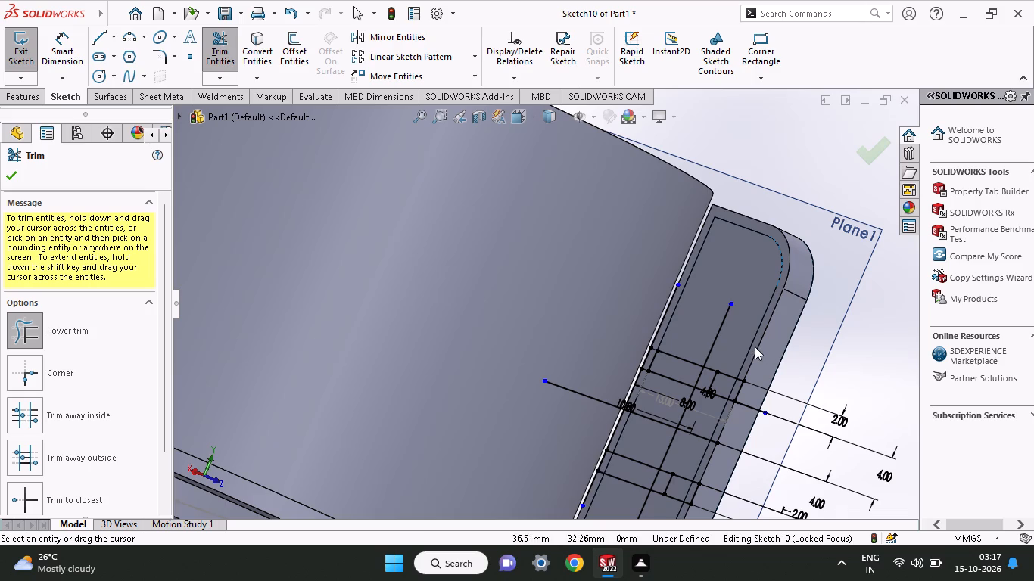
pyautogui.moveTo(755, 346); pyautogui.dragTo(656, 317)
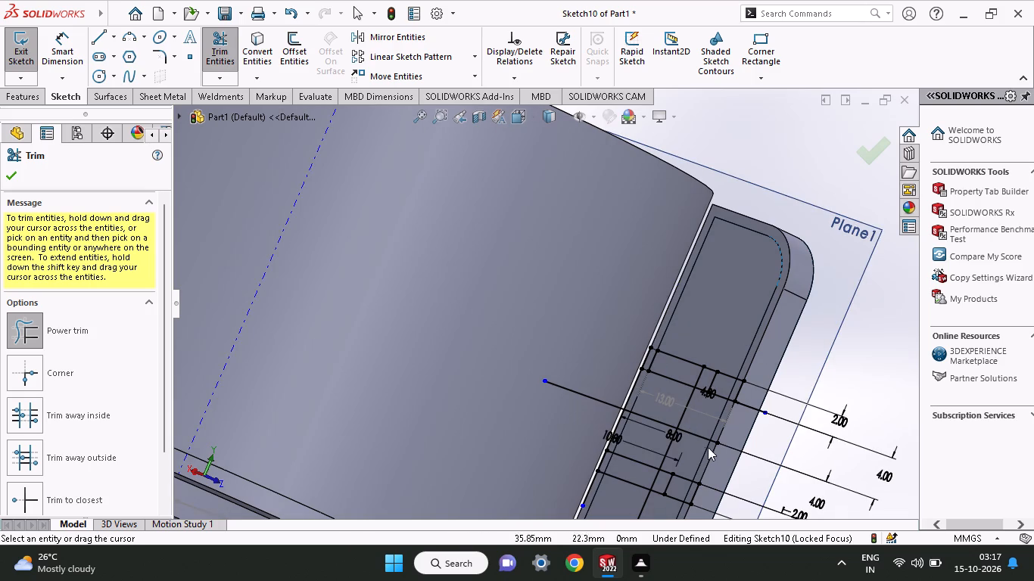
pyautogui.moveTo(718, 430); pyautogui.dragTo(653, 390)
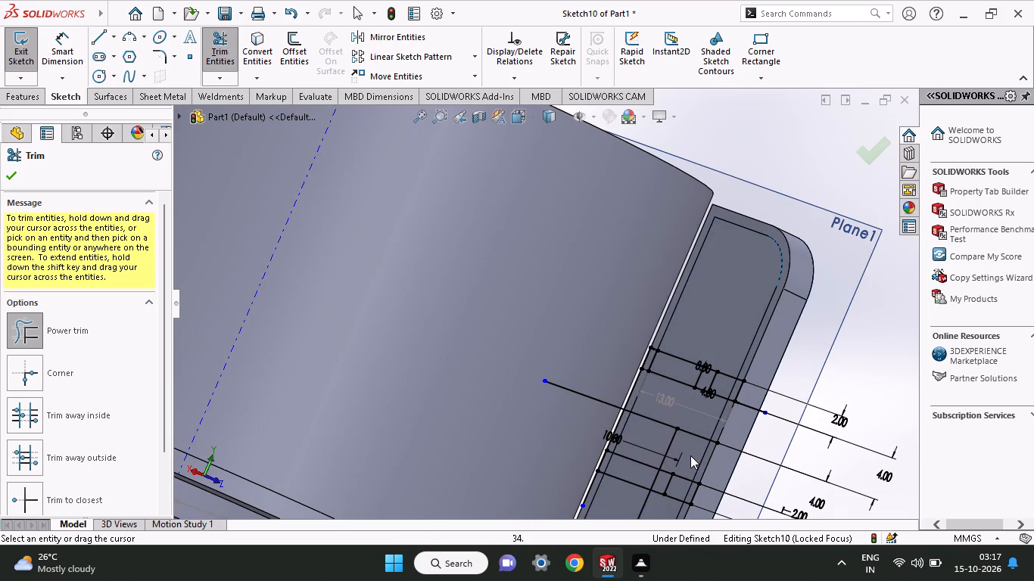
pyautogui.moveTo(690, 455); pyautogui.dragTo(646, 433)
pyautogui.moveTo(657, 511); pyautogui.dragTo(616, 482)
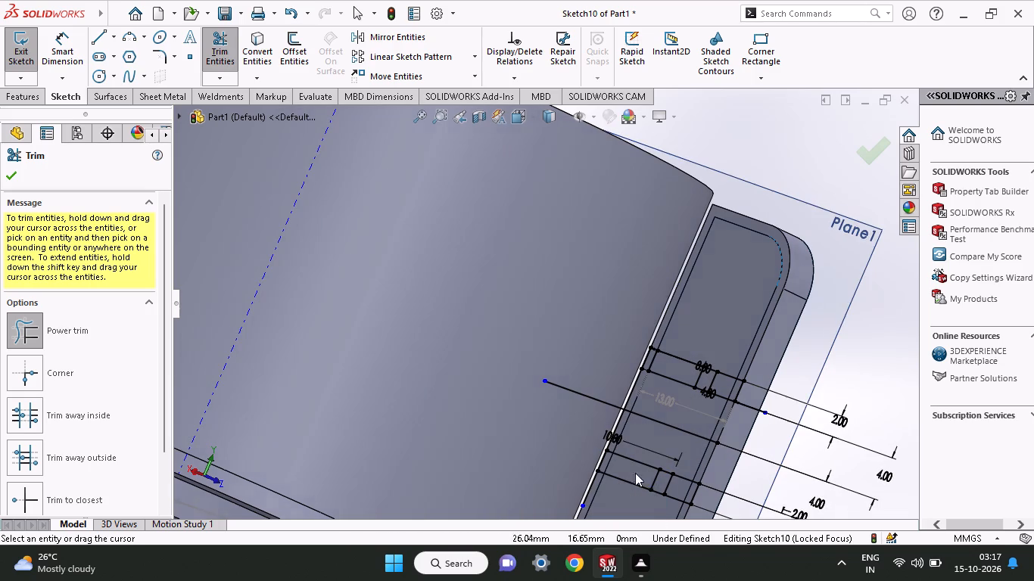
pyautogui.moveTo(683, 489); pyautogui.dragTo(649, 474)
# Erase the long horizontal line between the two rib rectangles, including its piece extending across the cylinder.
pyautogui.moveTo(644, 413); pyautogui.dragTo(611, 387)
pyautogui.moveTo(638, 421); pyautogui.dragTo(636, 420)
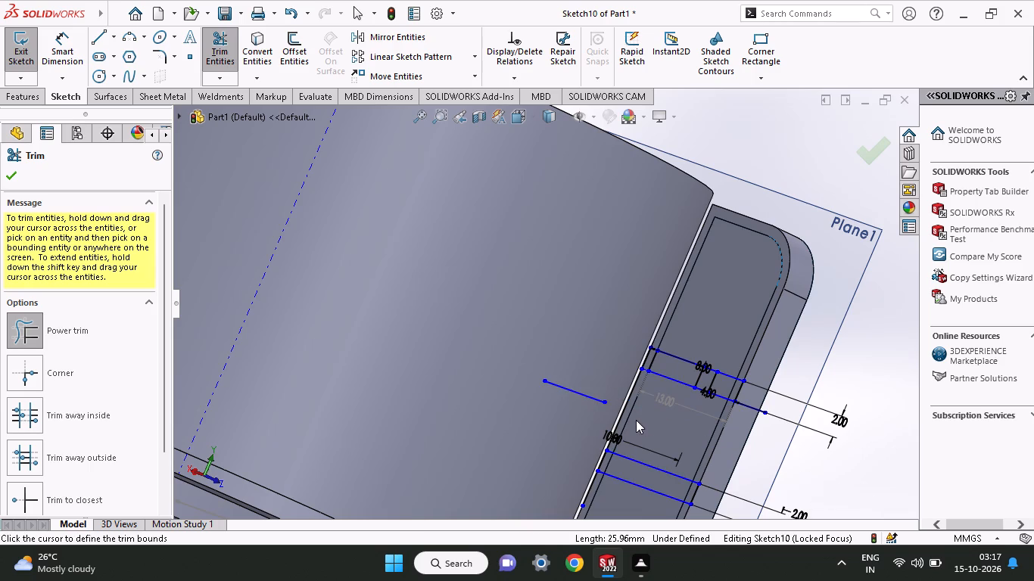
pyautogui.moveTo(636, 420); pyautogui.dragTo(615, 400)
pyautogui.moveTo(615, 387); pyautogui.dragTo(575, 418)
pyautogui.moveTo(587, 378); pyautogui.dragTo(576, 412)
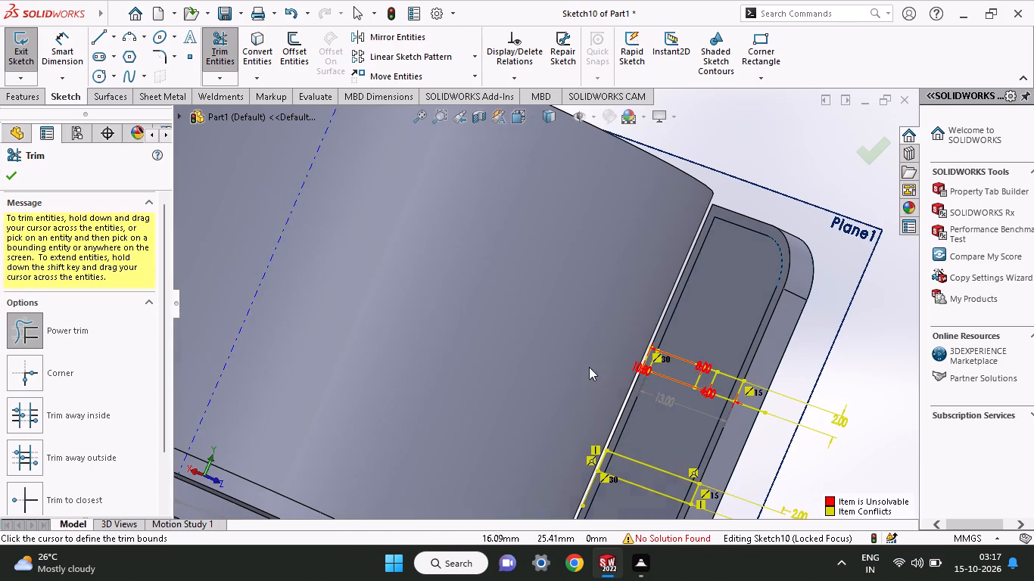
pyautogui.moveTo(589, 367); pyautogui.dragTo(575, 412)
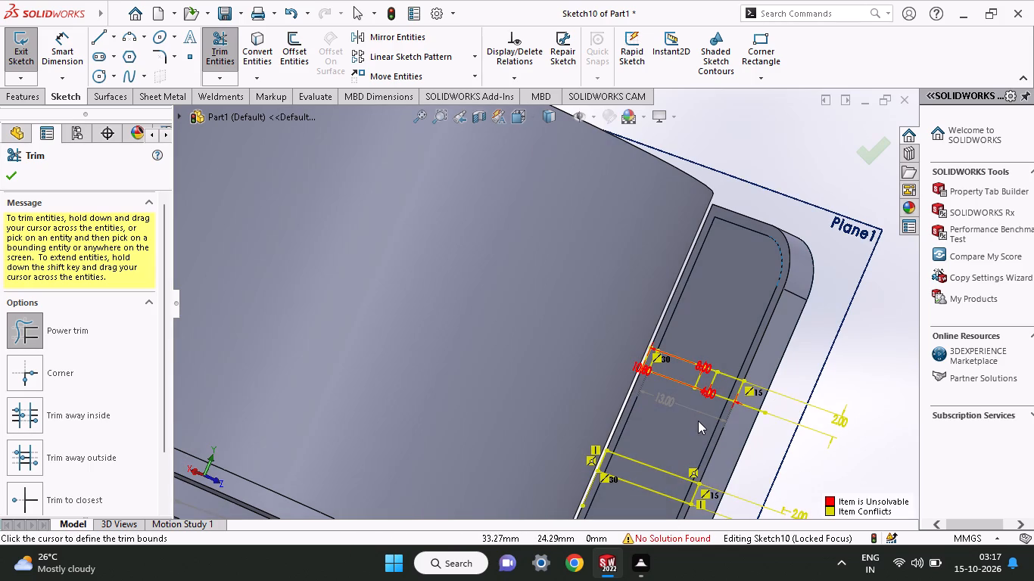
# Erase the long sides of both rib rectangles and all remaining short segments of the upper rib with power trim.
pyautogui.moveTo(705, 471); pyautogui.dragTo(681, 514)
pyautogui.moveTo(705, 477); pyautogui.dragTo(665, 348)
pyautogui.moveTo(711, 321); pyautogui.dragTo(739, 430)
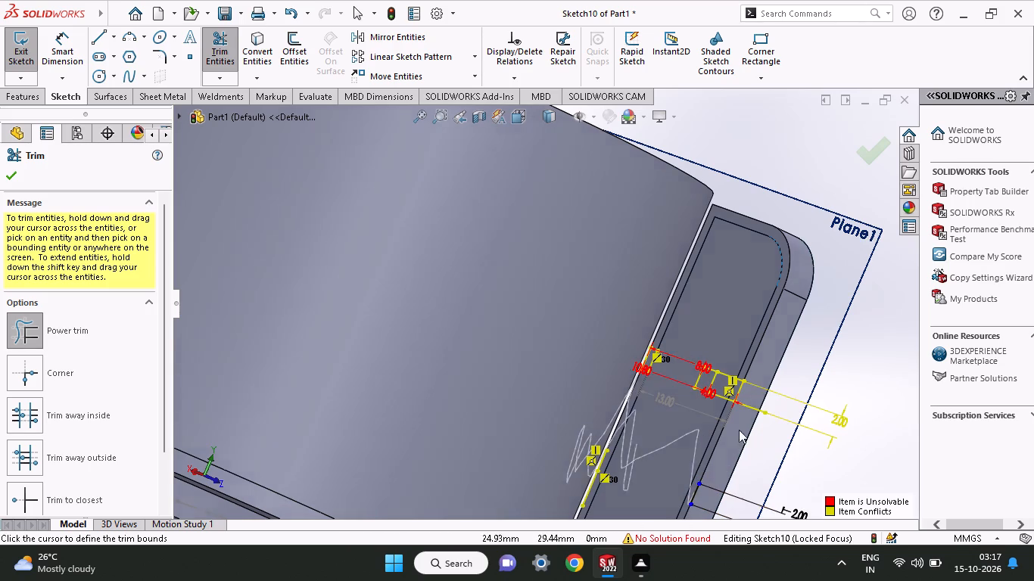
pyautogui.moveTo(739, 430); pyautogui.dragTo(643, 295)
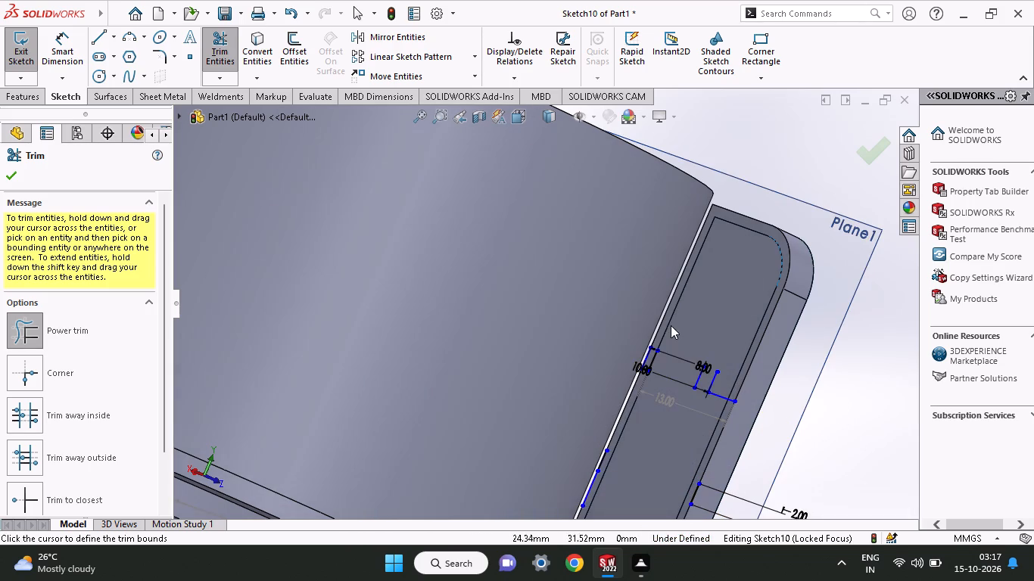
pyautogui.moveTo(696, 322); pyautogui.dragTo(715, 371)
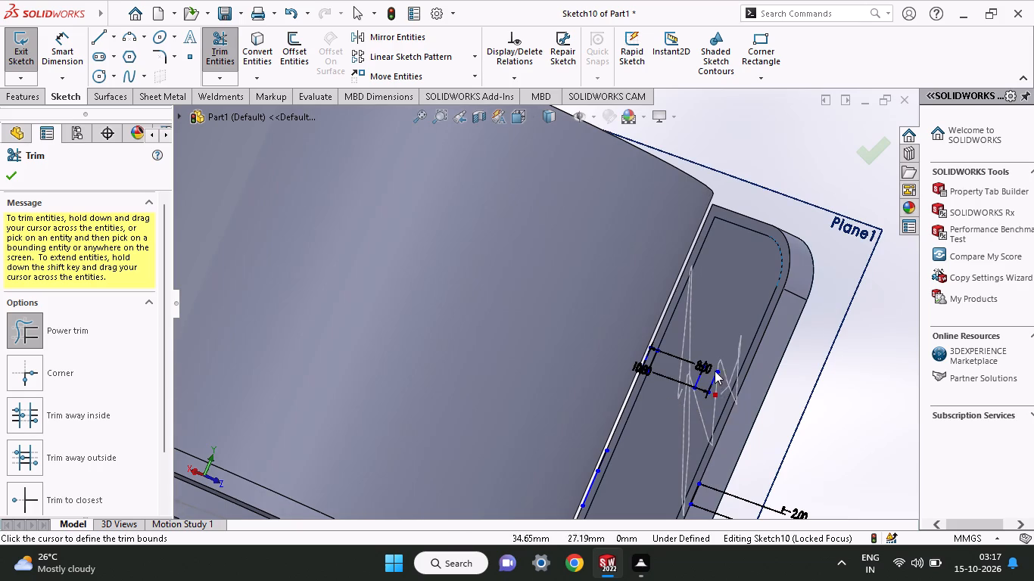
pyautogui.moveTo(715, 371); pyautogui.dragTo(690, 415)
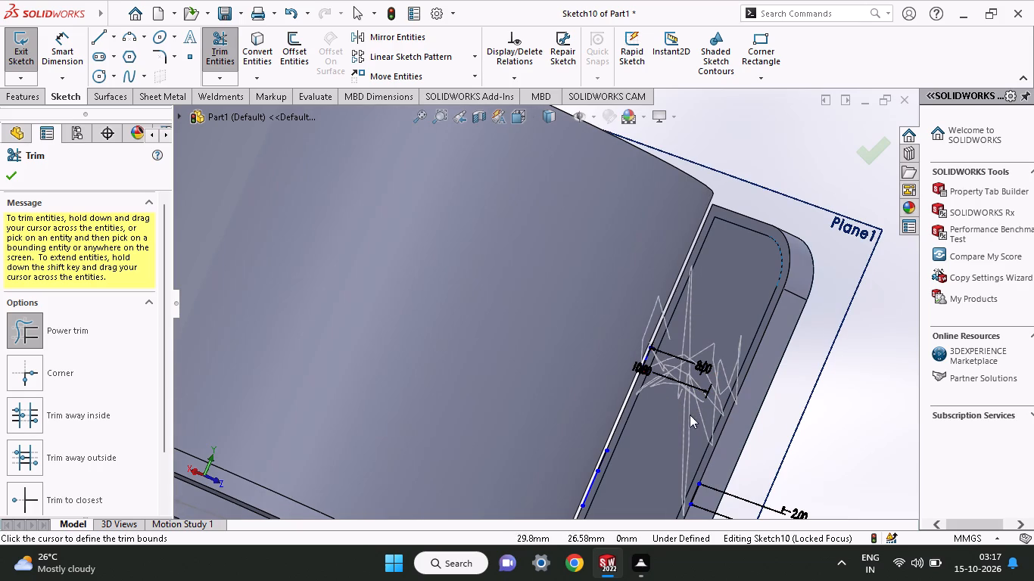
pyautogui.moveTo(690, 415); pyautogui.dragTo(696, 362)
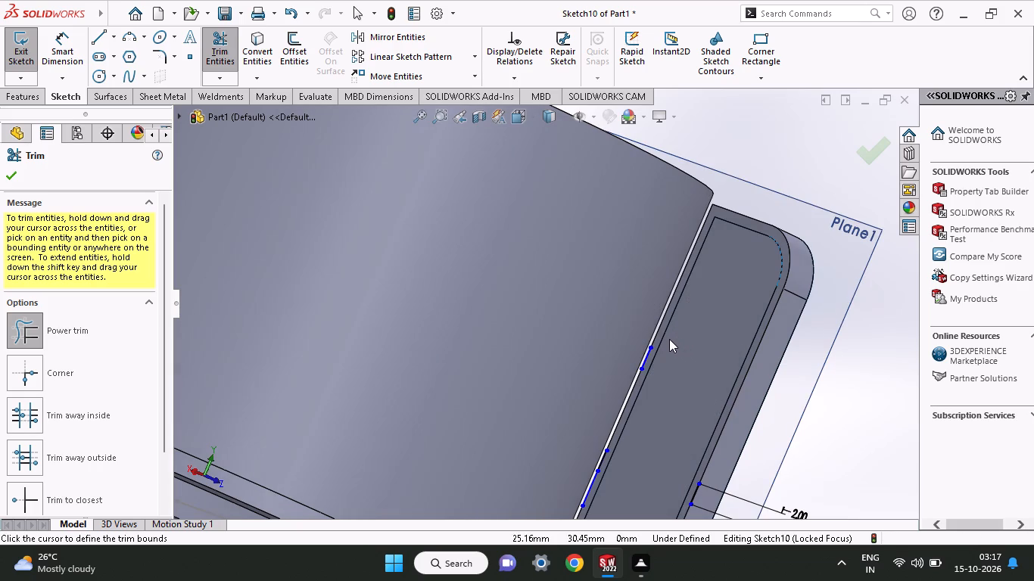
pyautogui.moveTo(666, 341); pyautogui.dragTo(665, 372)
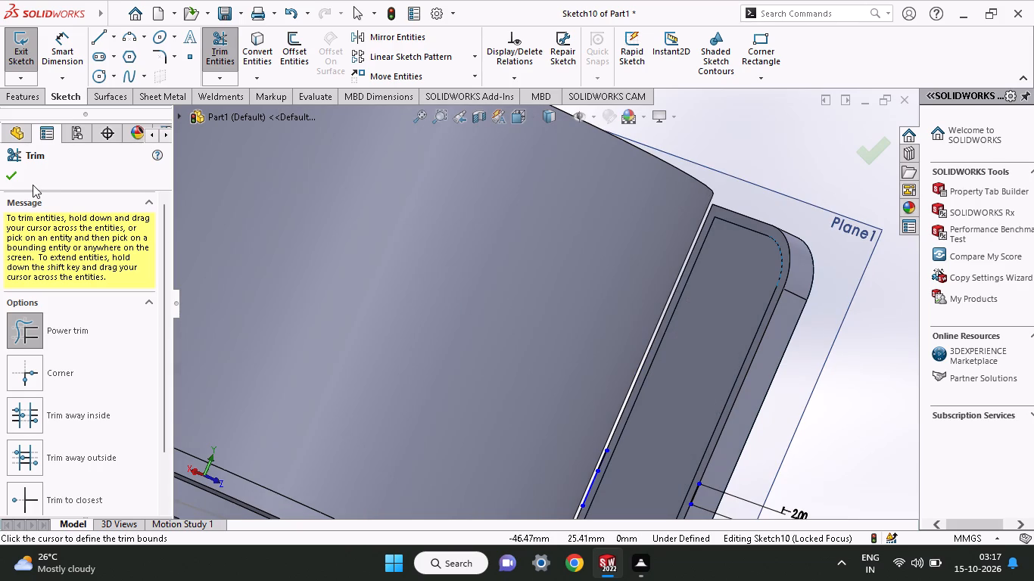
pyautogui.click(11, 174)
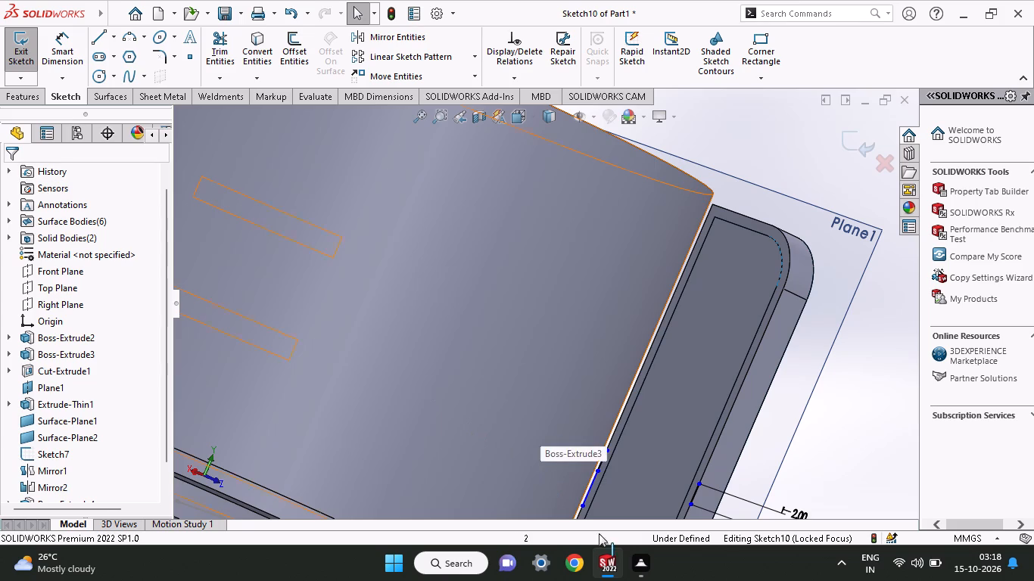
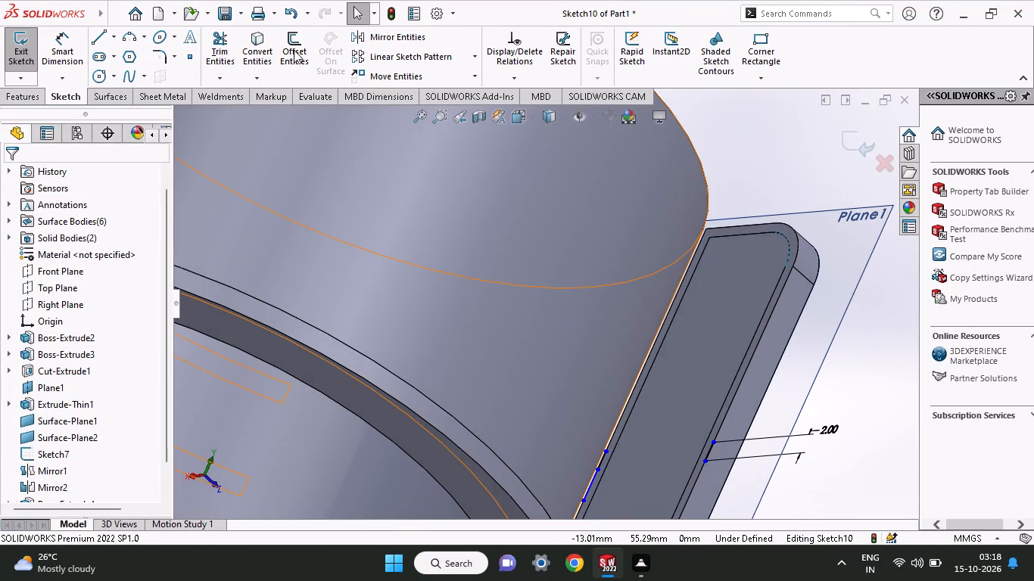
# Erase the remaining short rib segments at the cylinder wall and flange edge with power trim, and exit the sketch.
pyautogui.click(217, 42)
pyautogui.moveTo(624, 468); pyautogui.dragTo(585, 496)
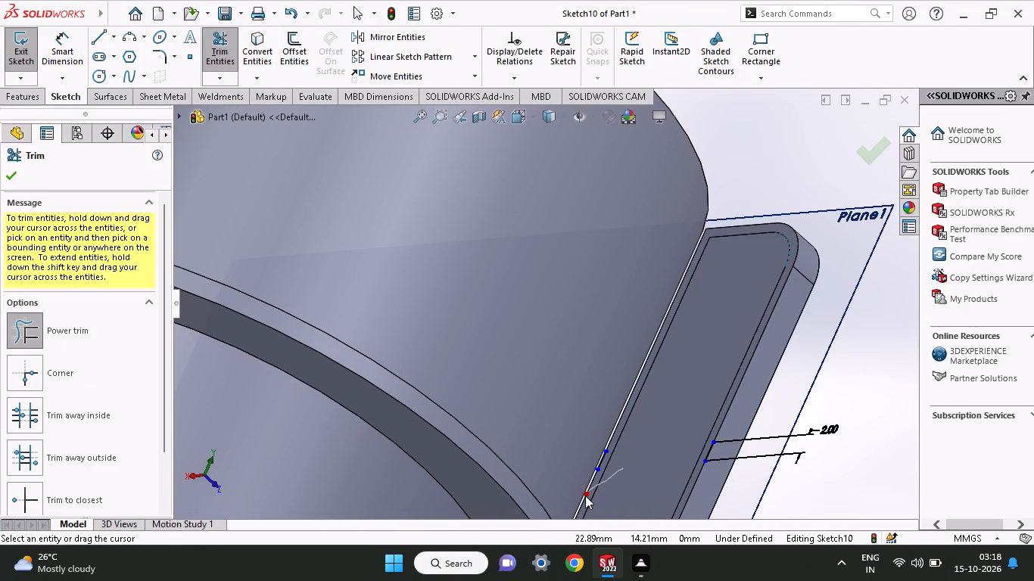
pyautogui.moveTo(585, 496); pyautogui.dragTo(612, 448)
pyautogui.moveTo(655, 448); pyautogui.dragTo(728, 459)
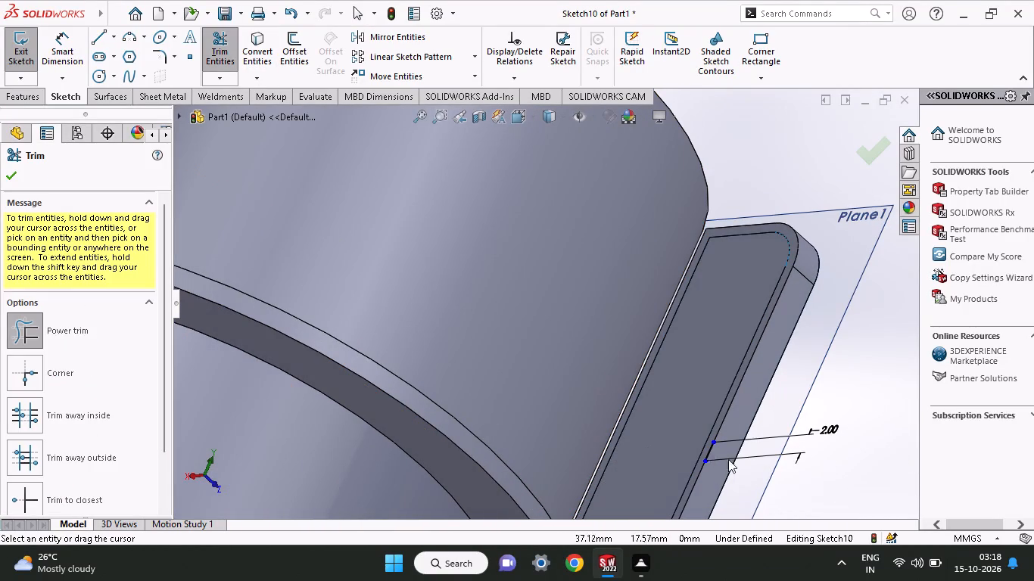
pyautogui.moveTo(728, 459); pyautogui.dragTo(746, 457)
pyautogui.click(7, 178)
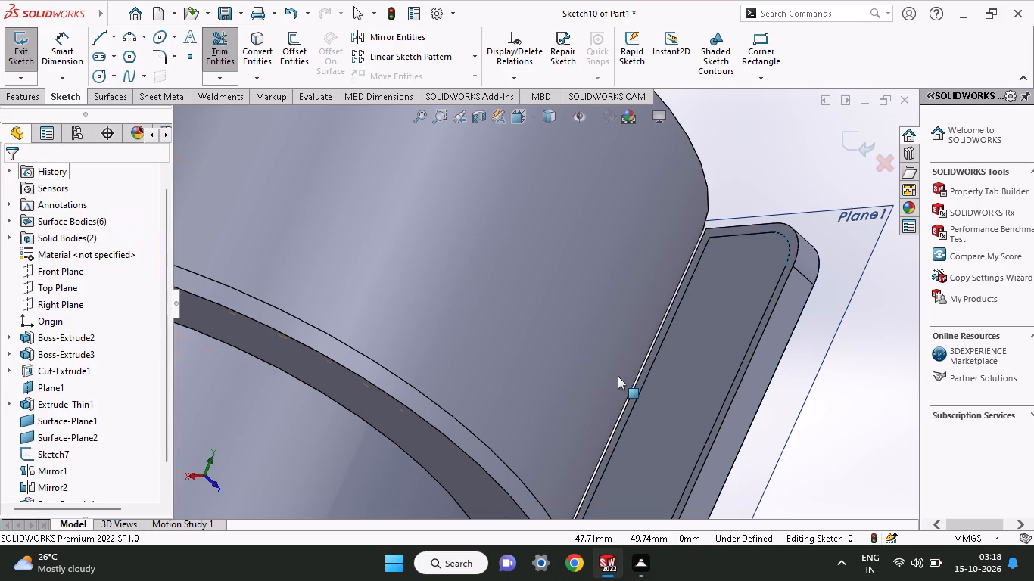
pyautogui.moveTo(683, 384); pyautogui.dragTo(731, 443, button='middle')
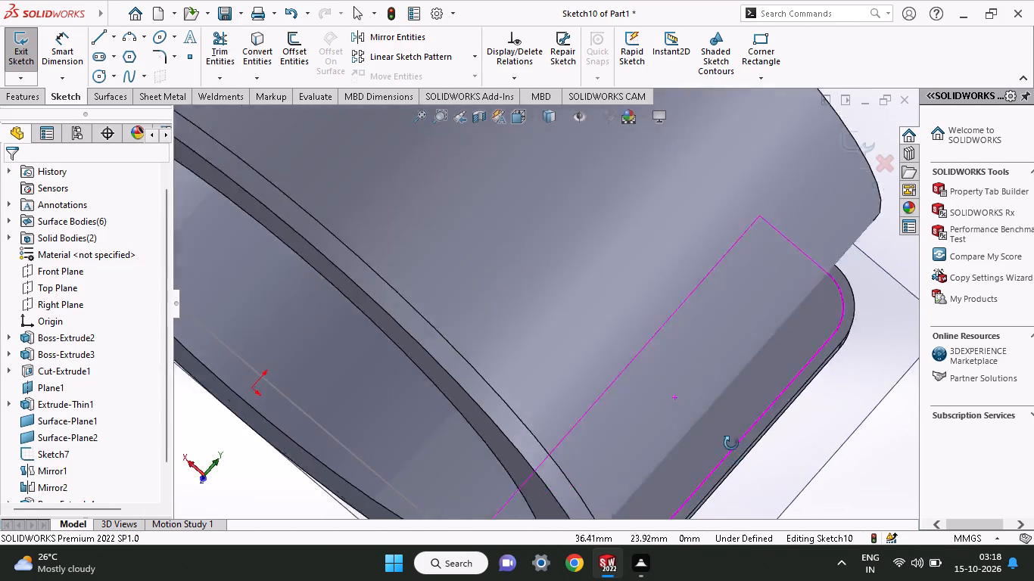
pyautogui.moveTo(731, 443); pyautogui.dragTo(693, 383, button='middle')
pyautogui.click(682, 422)
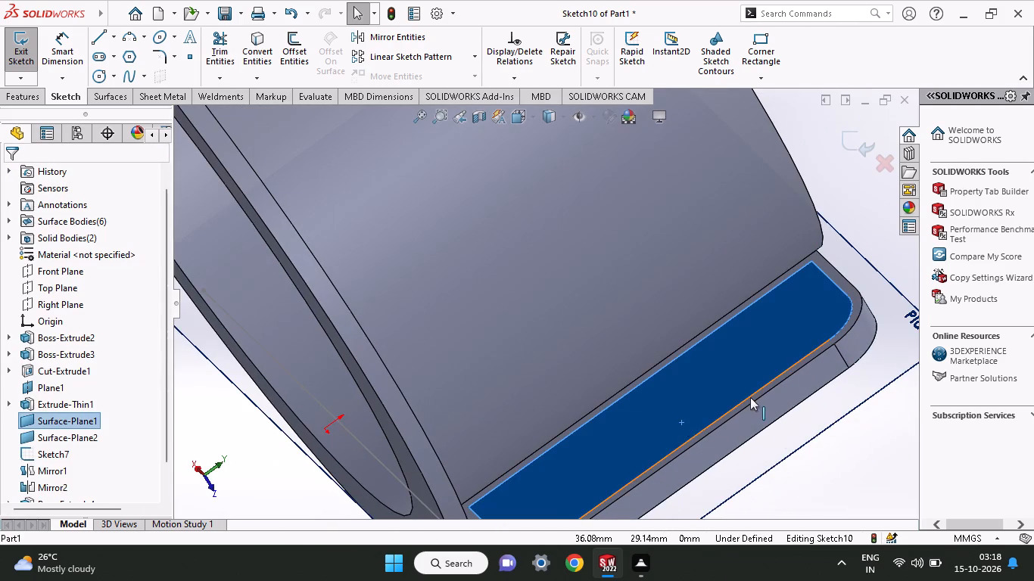
pyautogui.click(779, 433)
pyautogui.click(802, 404)
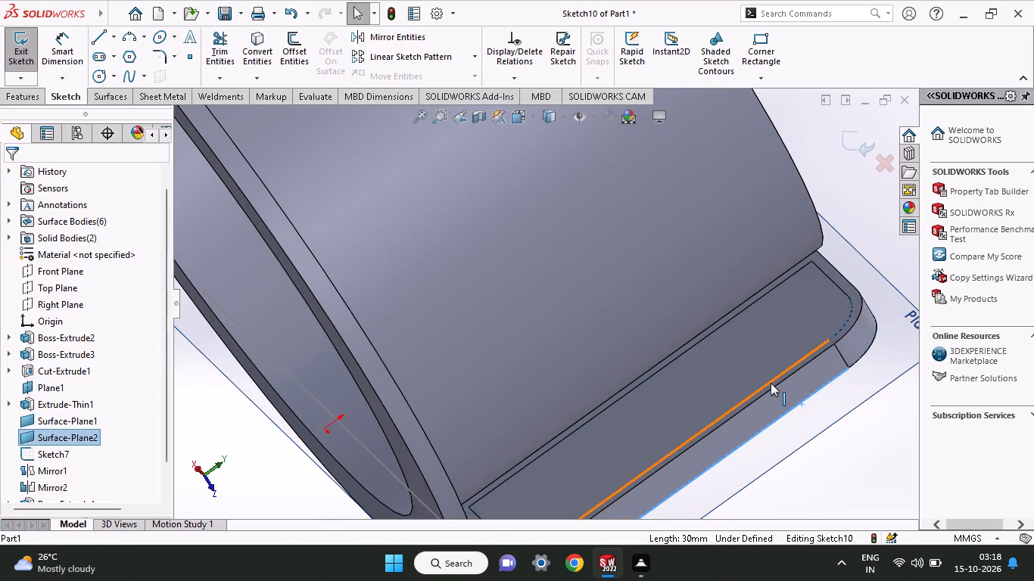
pyautogui.click(746, 360)
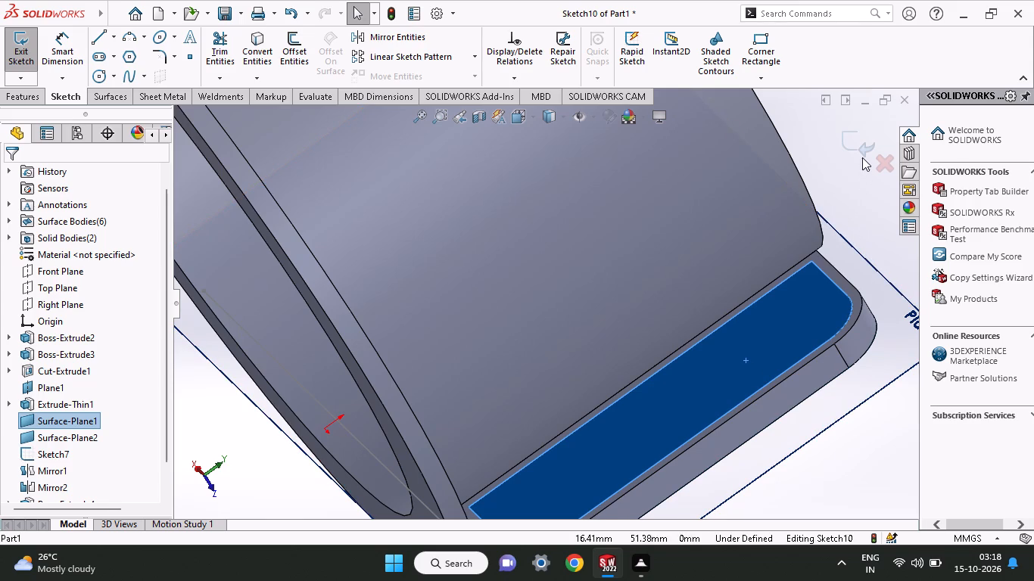
pyautogui.click(861, 152)
# Start a sketch on Surface-Plane1 and draw a horizontal line about 18 mm long inward from the midpoint of the flange's outer edge.
pyautogui.click(702, 386)
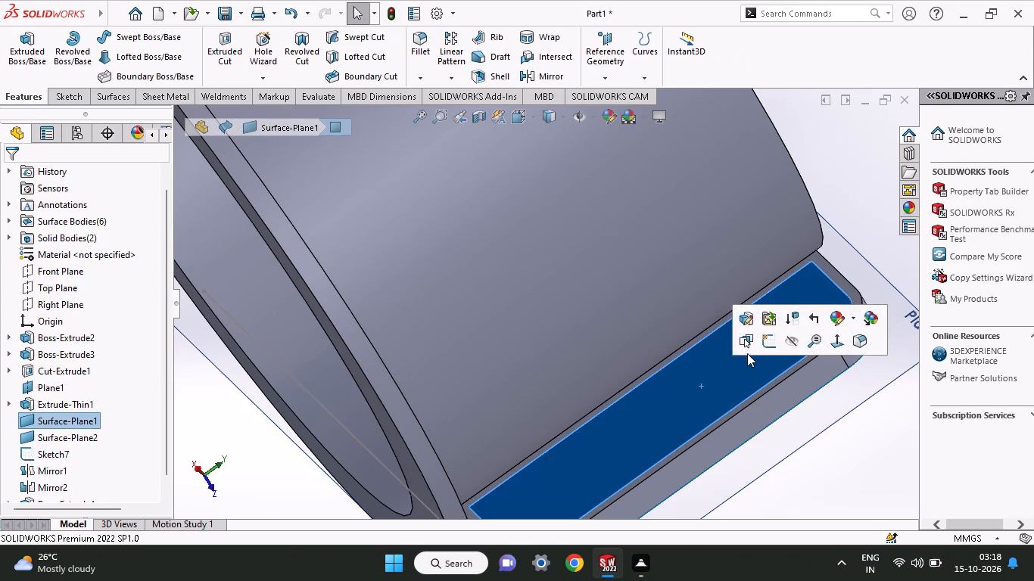
pyautogui.click(761, 346)
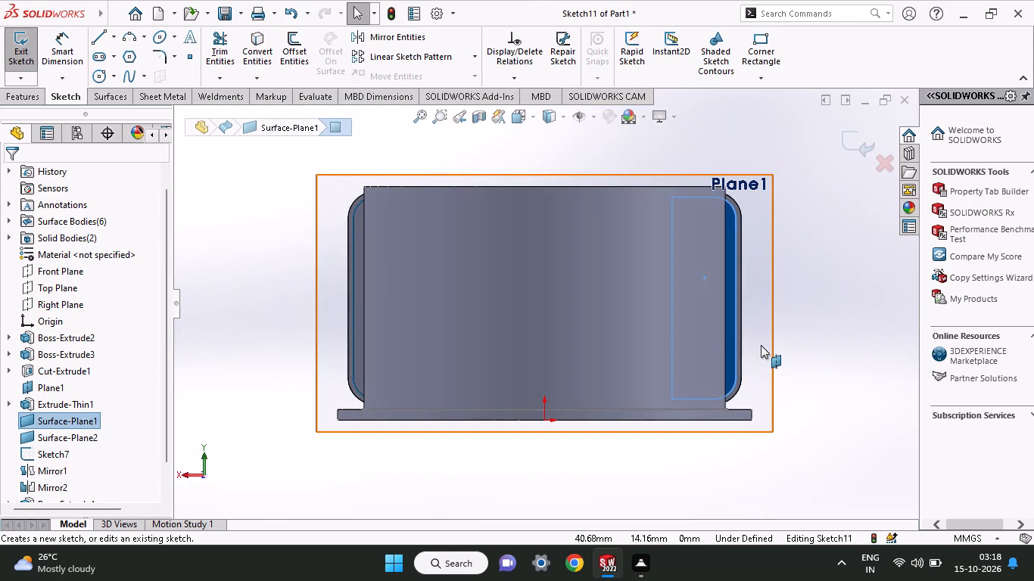
pyautogui.click(98, 33)
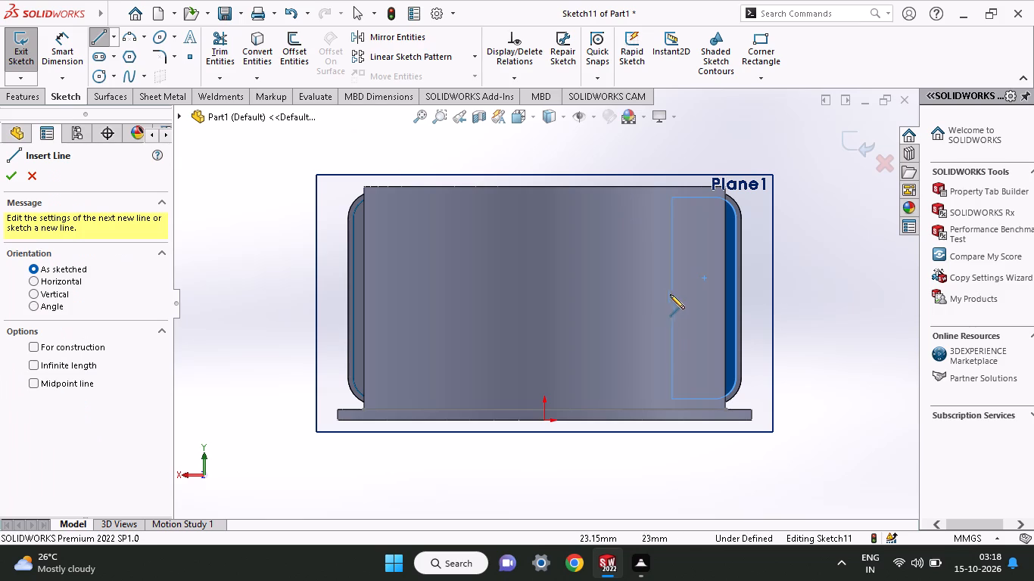
pyautogui.click(740, 297)
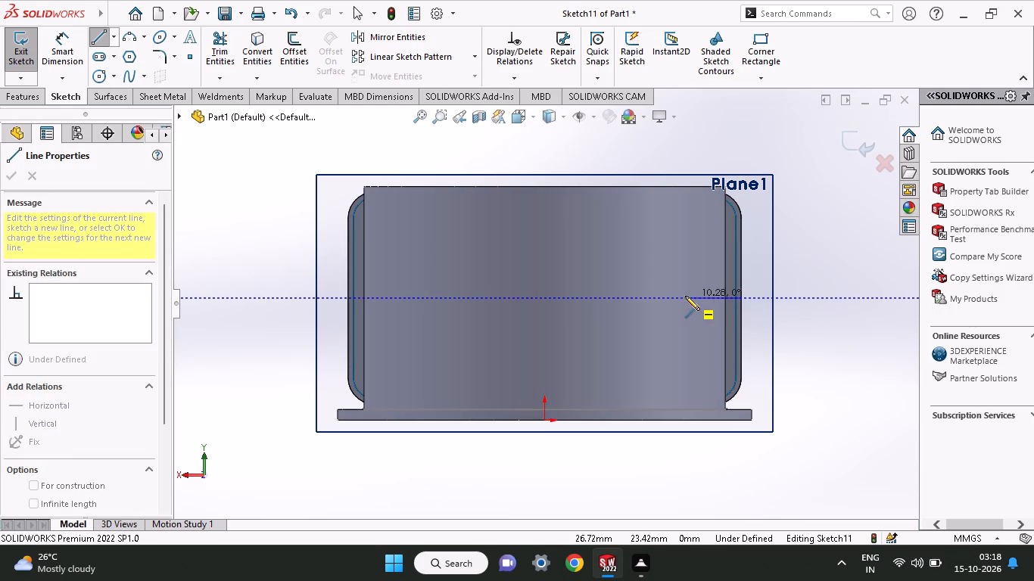
pyautogui.moveTo(678, 297); pyautogui.dragTo(635, 307, button='middle')
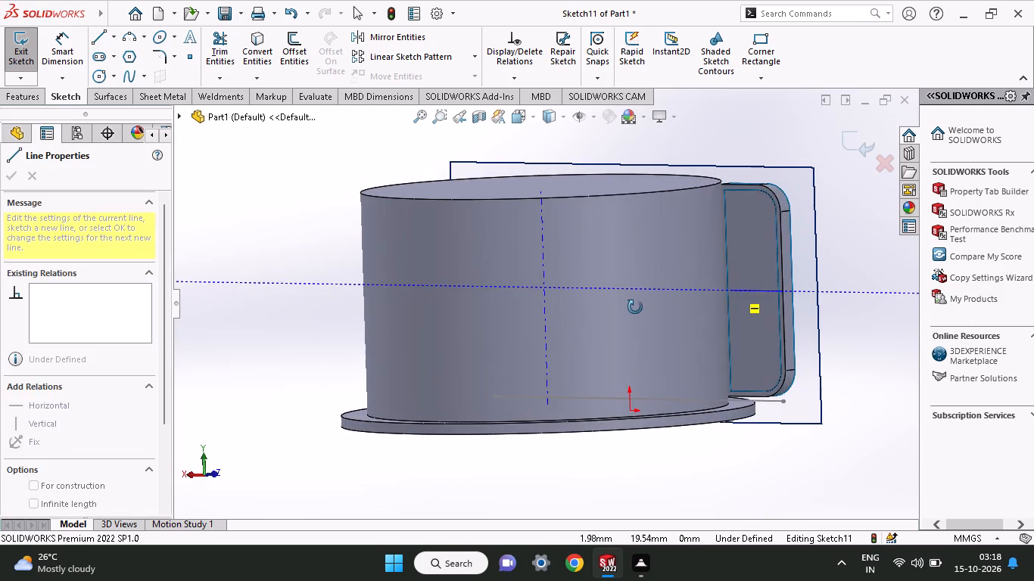
pyautogui.moveTo(635, 307); pyautogui.dragTo(666, 297, button='middle')
pyautogui.click(666, 297)
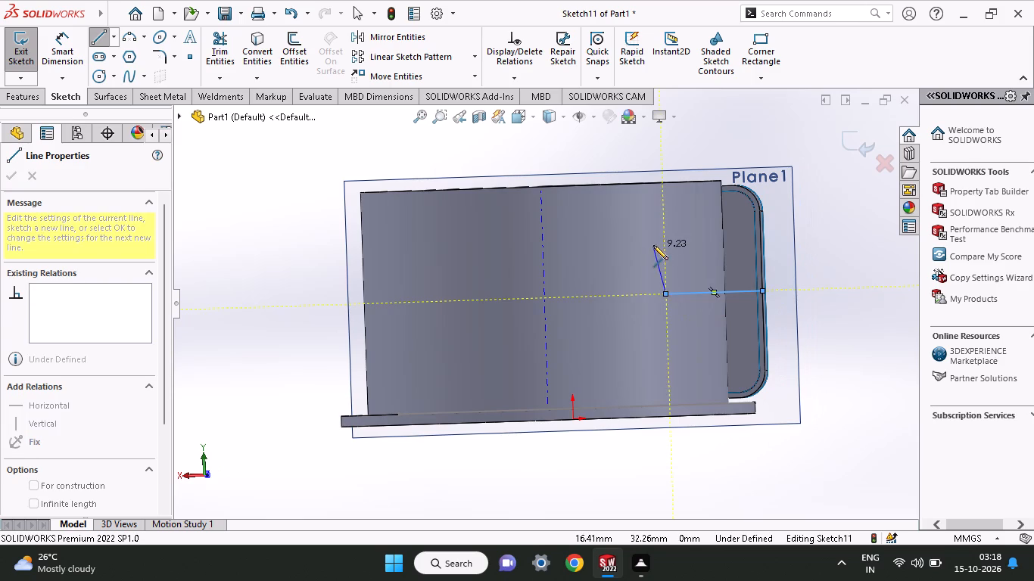
pyautogui.rightClick(653, 245)
pyautogui.click(661, 251)
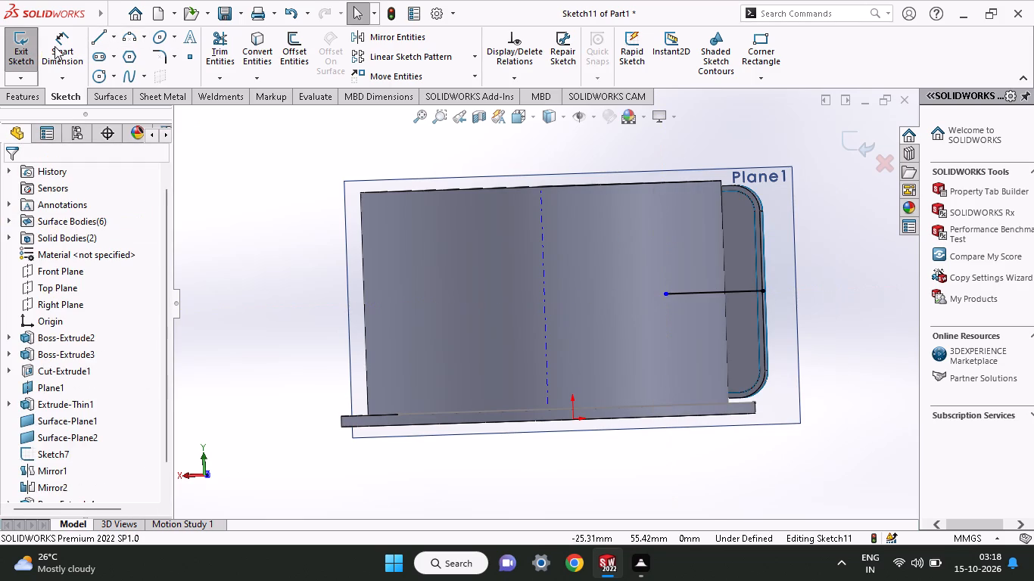
# Dimension the horizontal line across the side flange to a length of 12 mm.
pyautogui.click(55, 46)
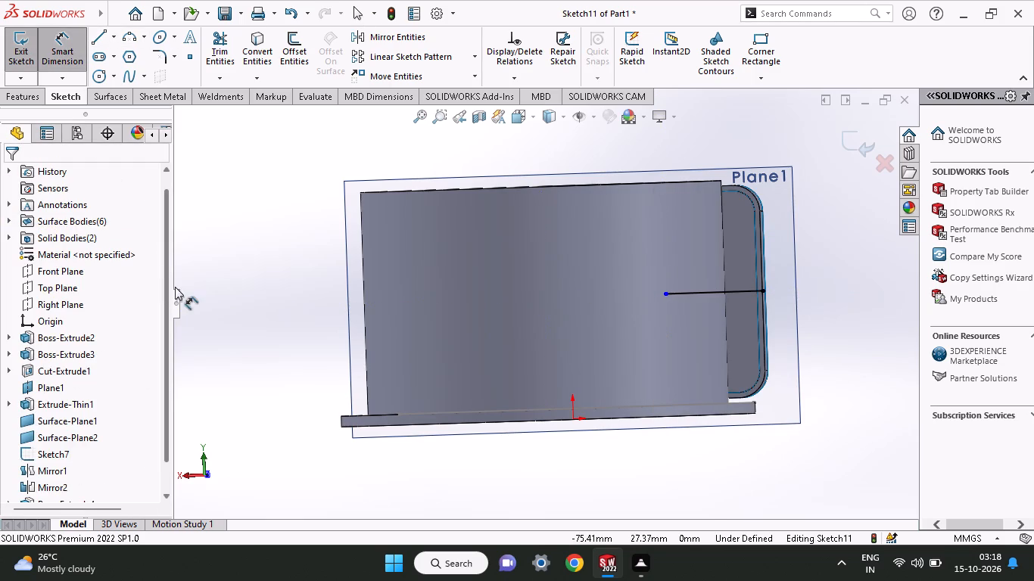
pyautogui.click(682, 291)
pyautogui.click(681, 317)
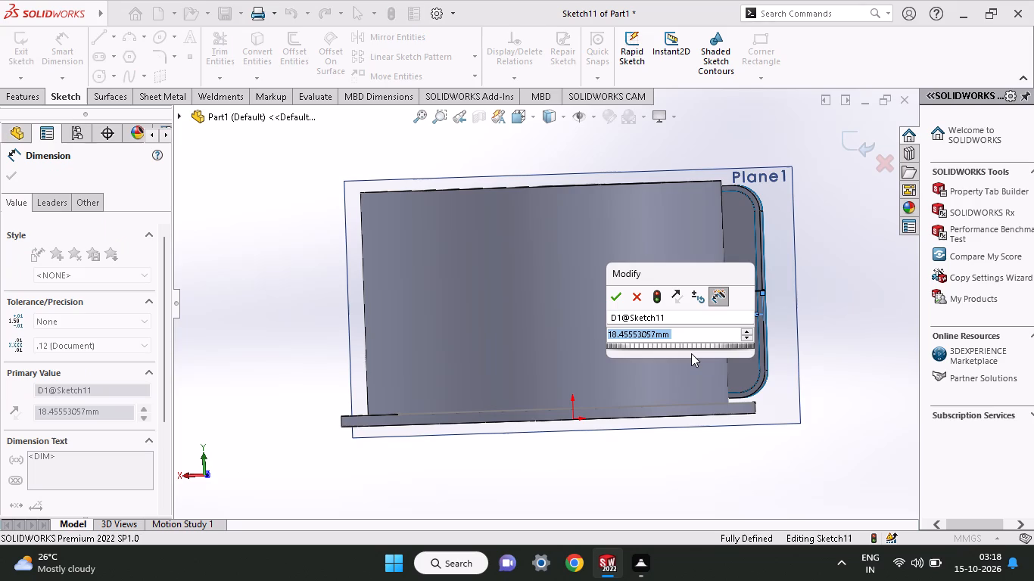
pyautogui.write('12')
pyautogui.press('Return')
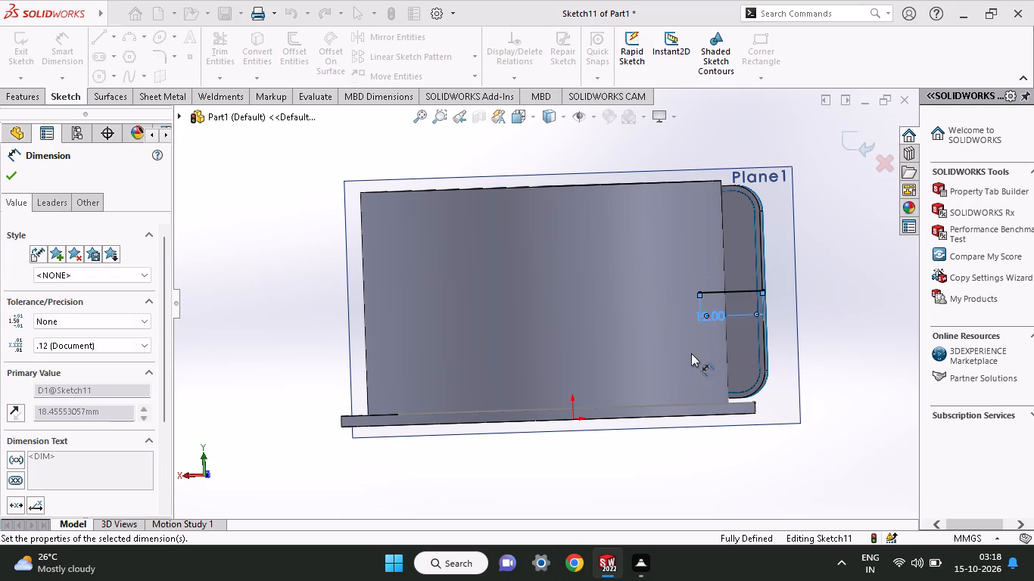
# Set the length of the horizontal line across the side flange to 14 mm.
pyautogui.moveTo(700, 350); pyautogui.dragTo(662, 374, button='middle')
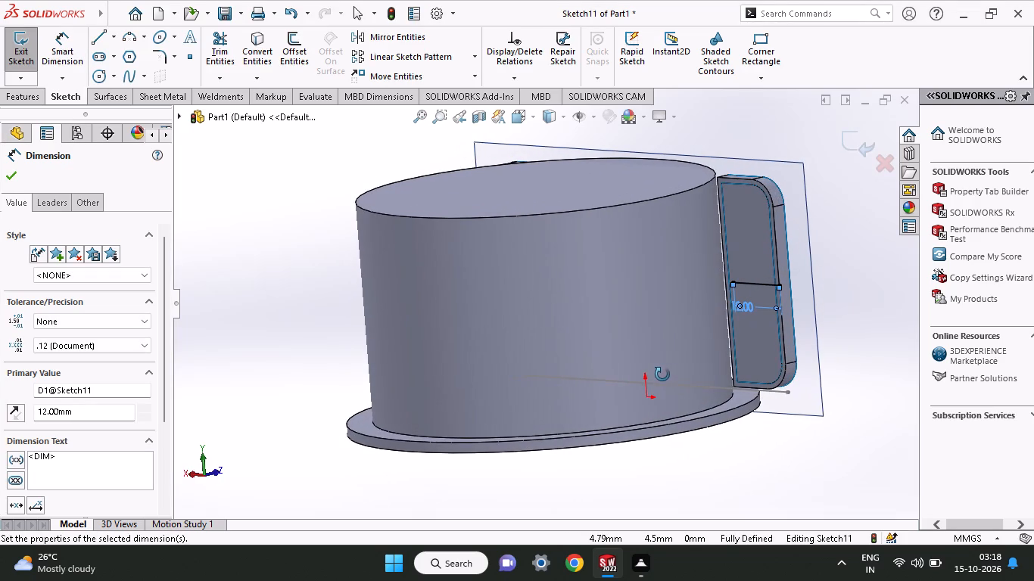
pyautogui.moveTo(662, 374); pyautogui.dragTo(673, 360, button='middle')
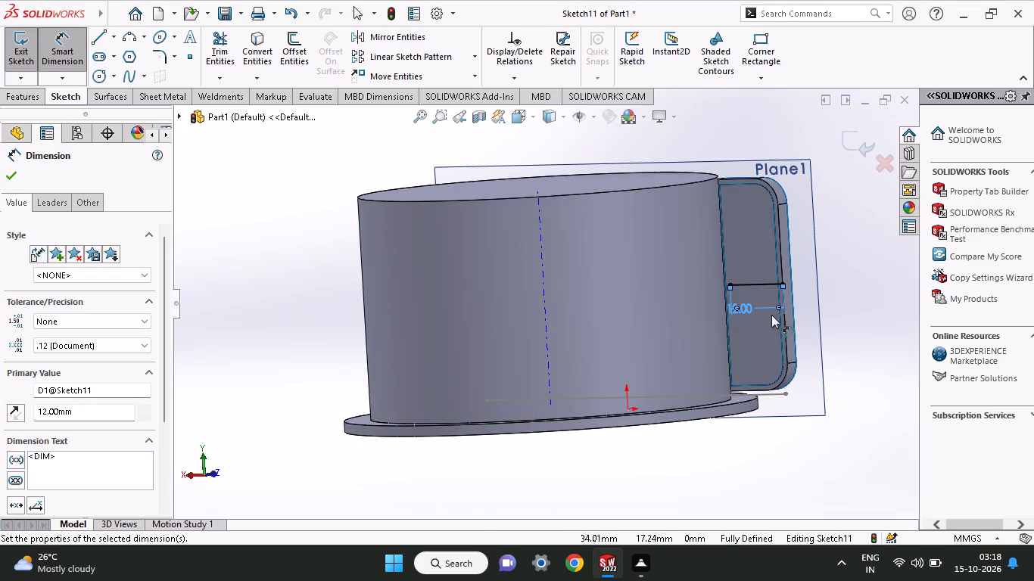
pyautogui.doubleClick(738, 307)
pyautogui.click(740, 315)
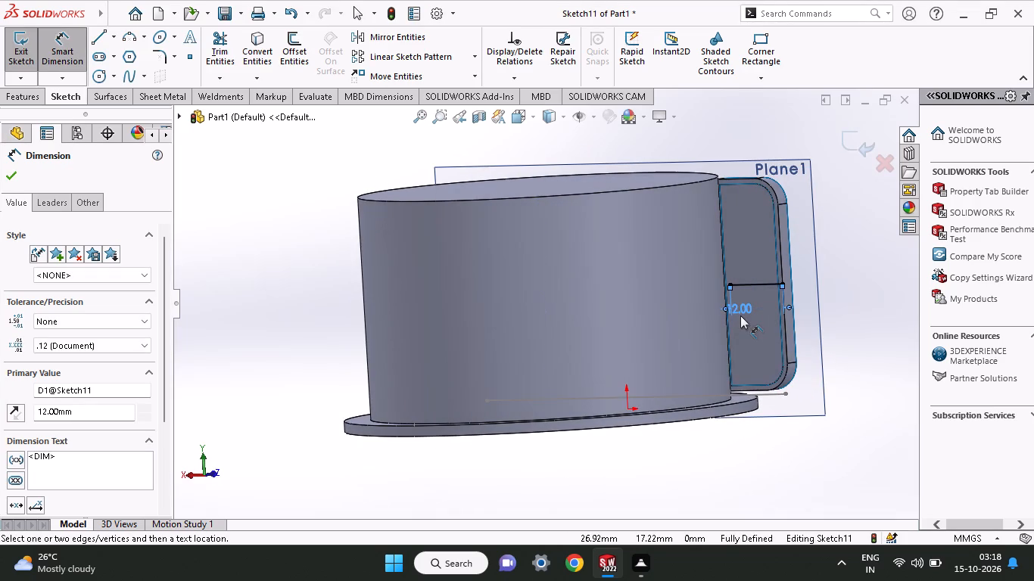
pyautogui.doubleClick(740, 307)
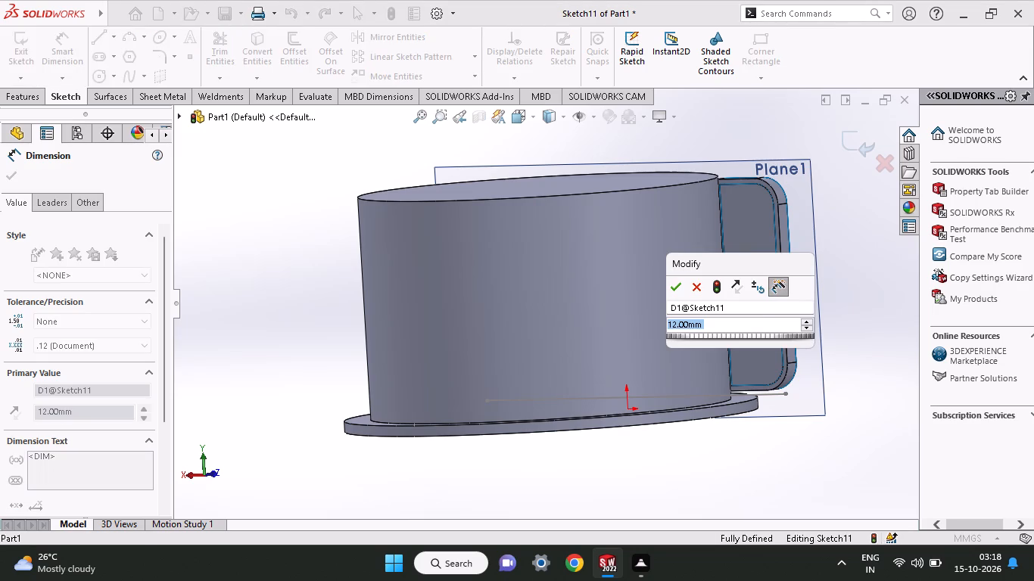
pyautogui.write('14')
pyautogui.press('Return')
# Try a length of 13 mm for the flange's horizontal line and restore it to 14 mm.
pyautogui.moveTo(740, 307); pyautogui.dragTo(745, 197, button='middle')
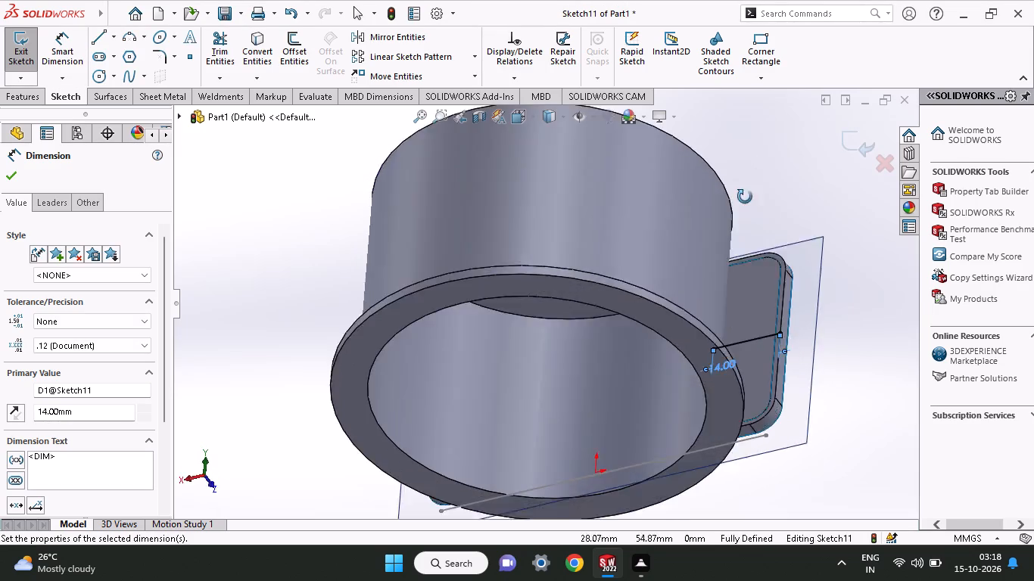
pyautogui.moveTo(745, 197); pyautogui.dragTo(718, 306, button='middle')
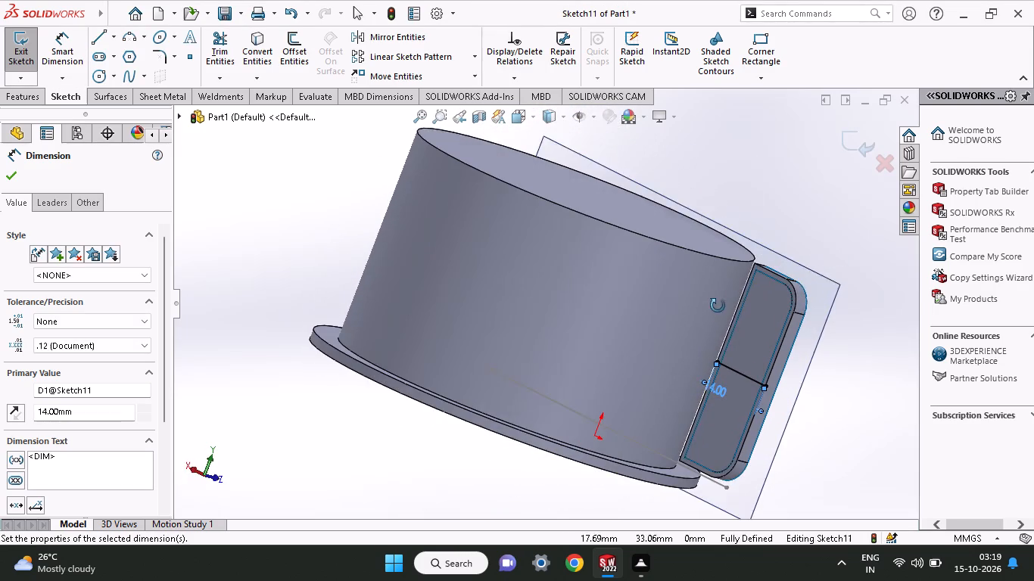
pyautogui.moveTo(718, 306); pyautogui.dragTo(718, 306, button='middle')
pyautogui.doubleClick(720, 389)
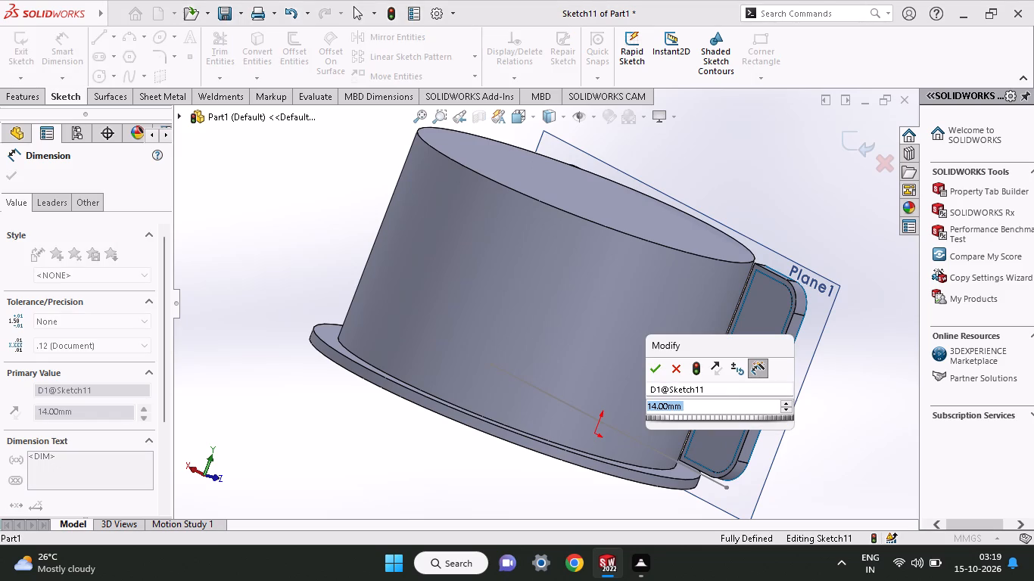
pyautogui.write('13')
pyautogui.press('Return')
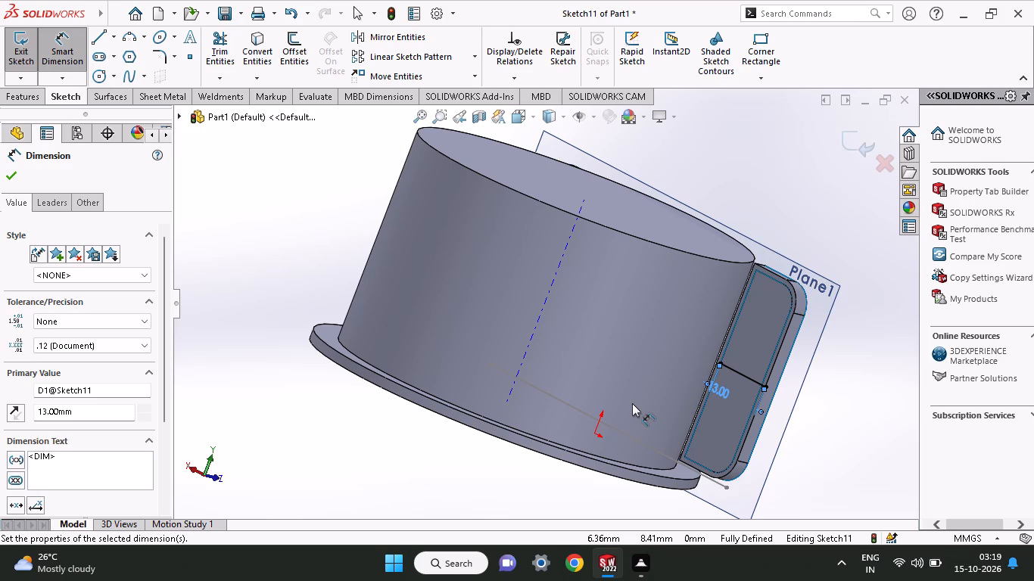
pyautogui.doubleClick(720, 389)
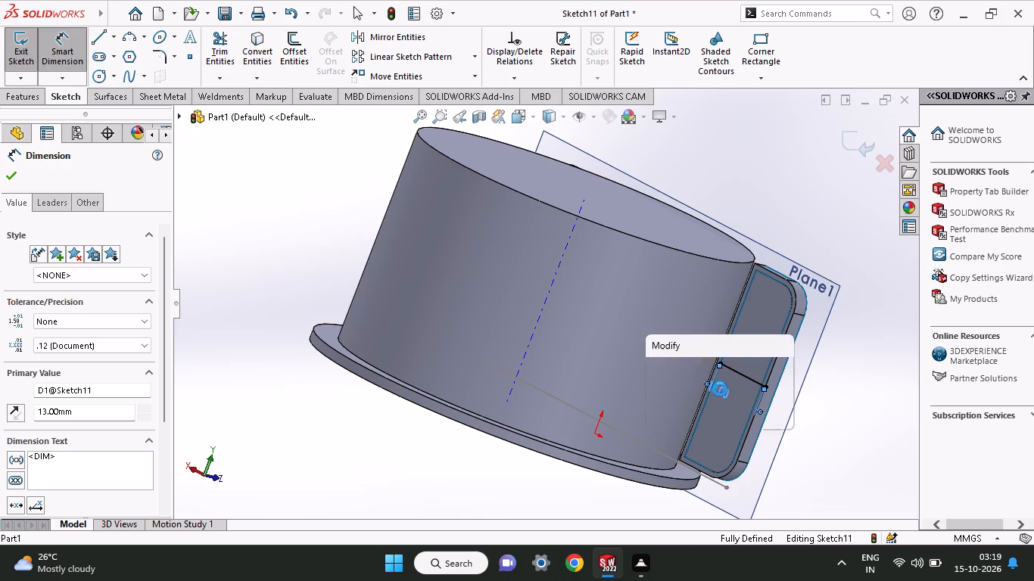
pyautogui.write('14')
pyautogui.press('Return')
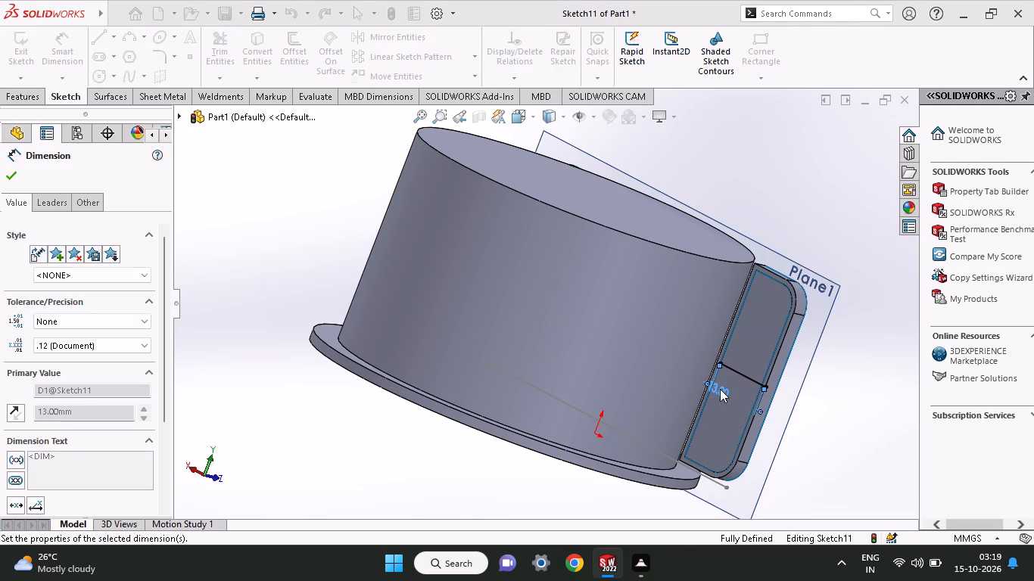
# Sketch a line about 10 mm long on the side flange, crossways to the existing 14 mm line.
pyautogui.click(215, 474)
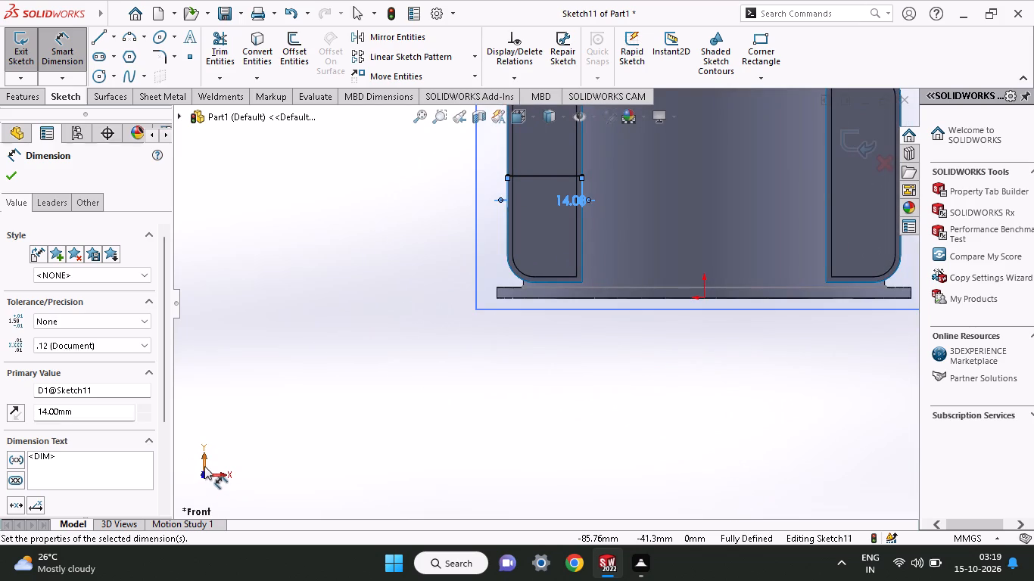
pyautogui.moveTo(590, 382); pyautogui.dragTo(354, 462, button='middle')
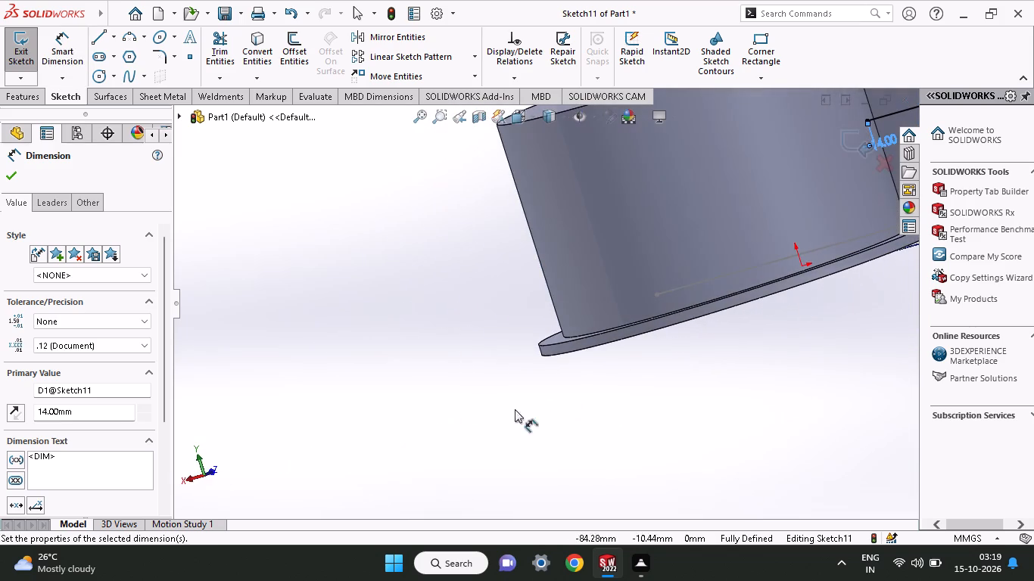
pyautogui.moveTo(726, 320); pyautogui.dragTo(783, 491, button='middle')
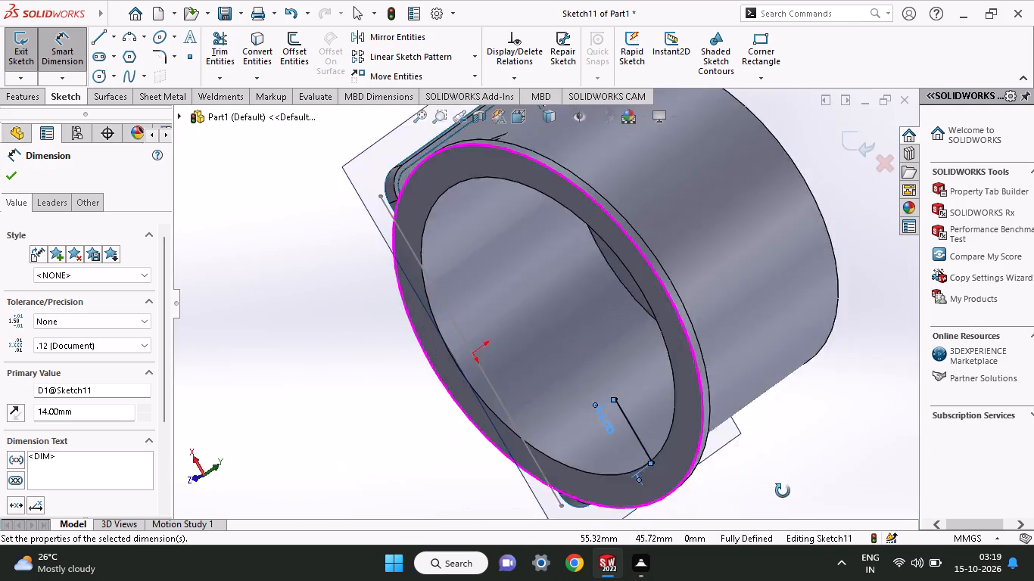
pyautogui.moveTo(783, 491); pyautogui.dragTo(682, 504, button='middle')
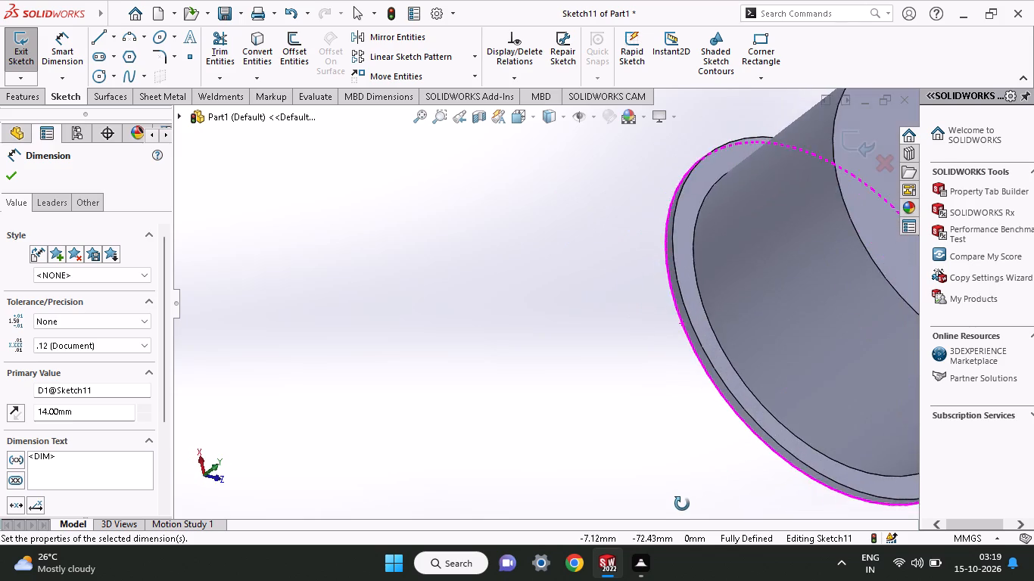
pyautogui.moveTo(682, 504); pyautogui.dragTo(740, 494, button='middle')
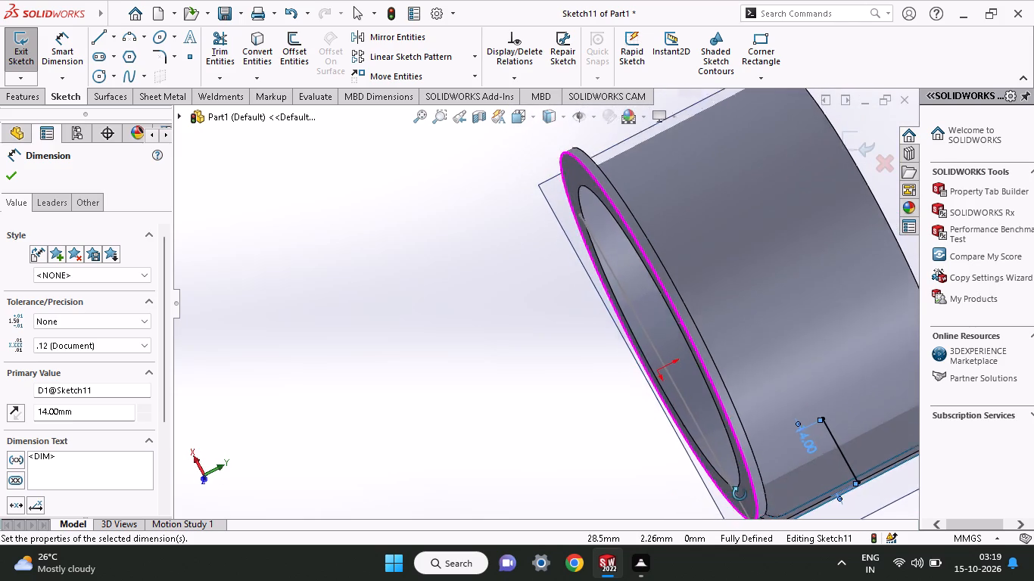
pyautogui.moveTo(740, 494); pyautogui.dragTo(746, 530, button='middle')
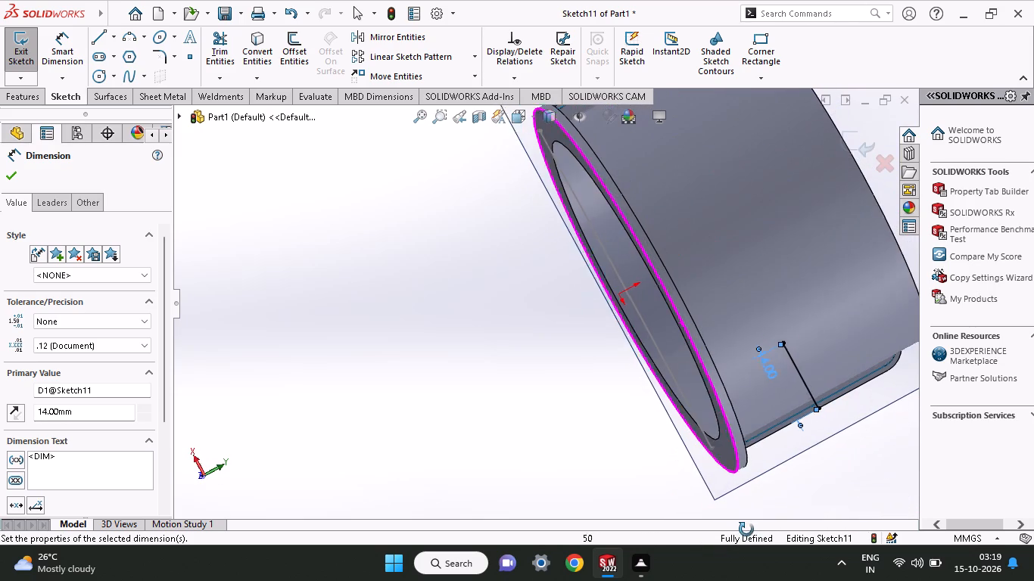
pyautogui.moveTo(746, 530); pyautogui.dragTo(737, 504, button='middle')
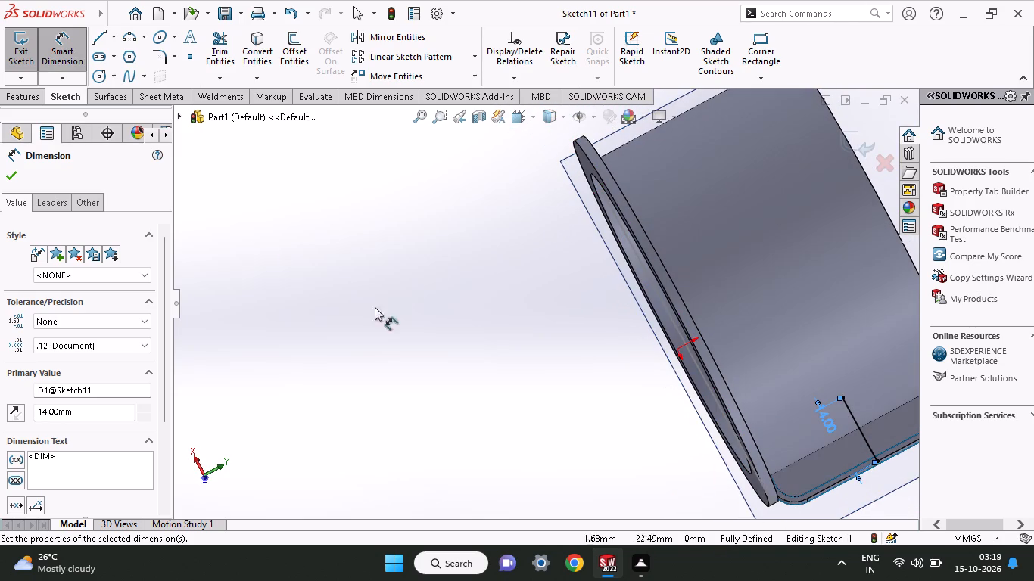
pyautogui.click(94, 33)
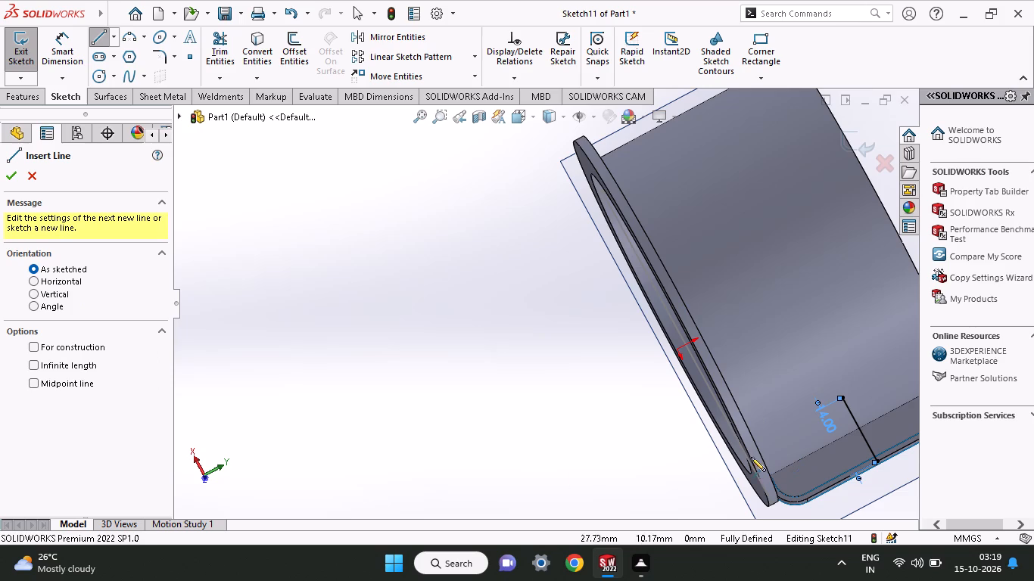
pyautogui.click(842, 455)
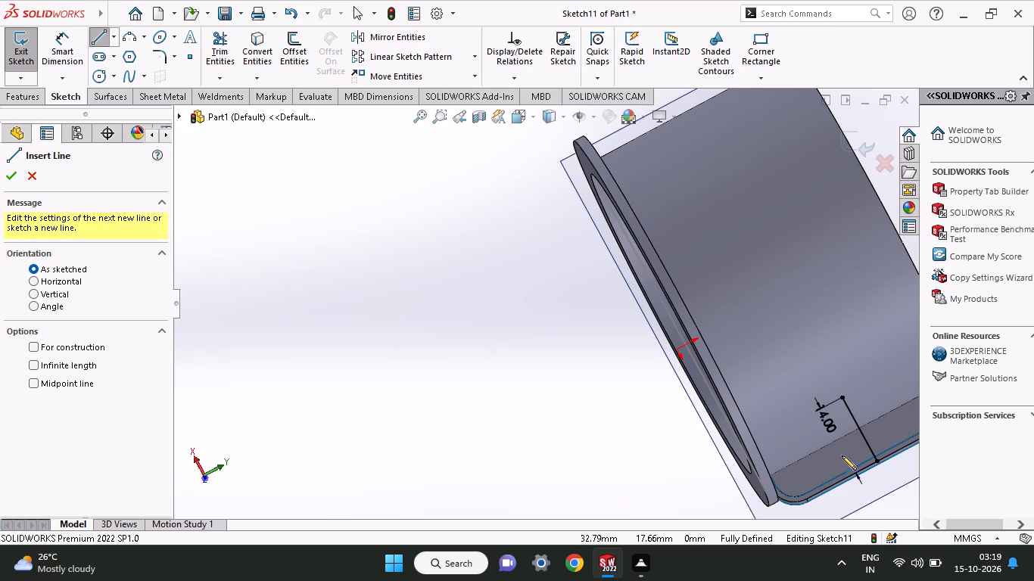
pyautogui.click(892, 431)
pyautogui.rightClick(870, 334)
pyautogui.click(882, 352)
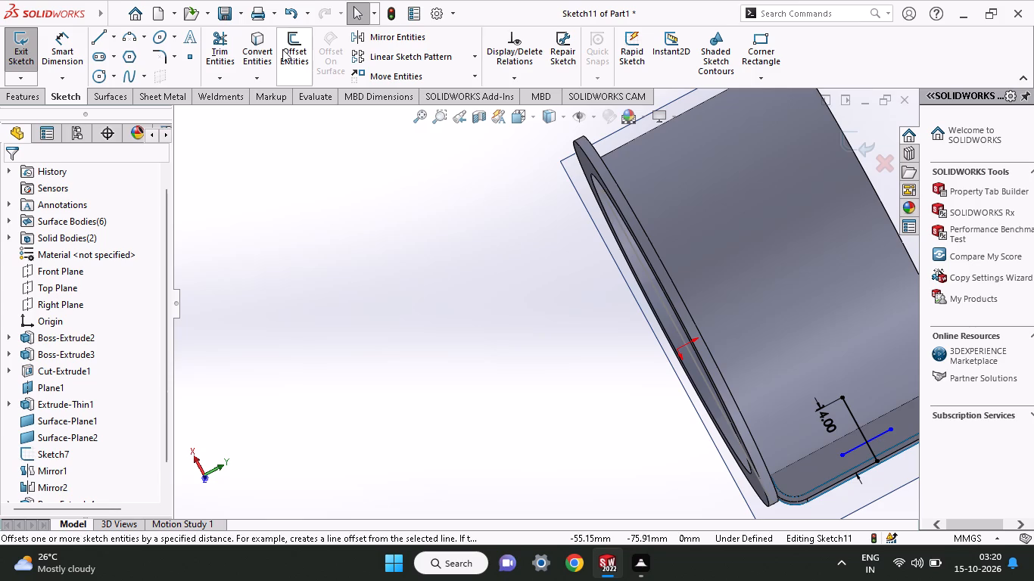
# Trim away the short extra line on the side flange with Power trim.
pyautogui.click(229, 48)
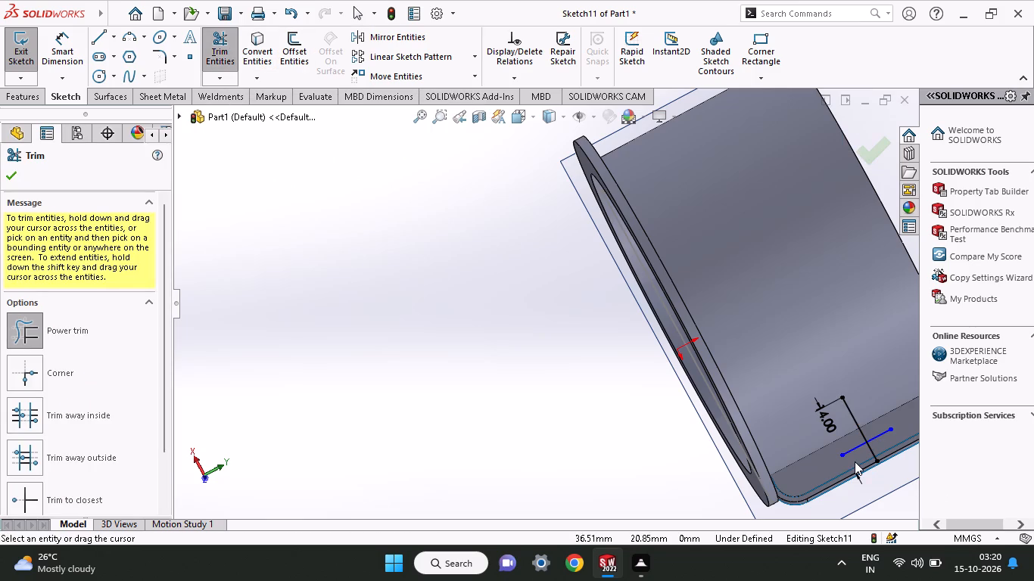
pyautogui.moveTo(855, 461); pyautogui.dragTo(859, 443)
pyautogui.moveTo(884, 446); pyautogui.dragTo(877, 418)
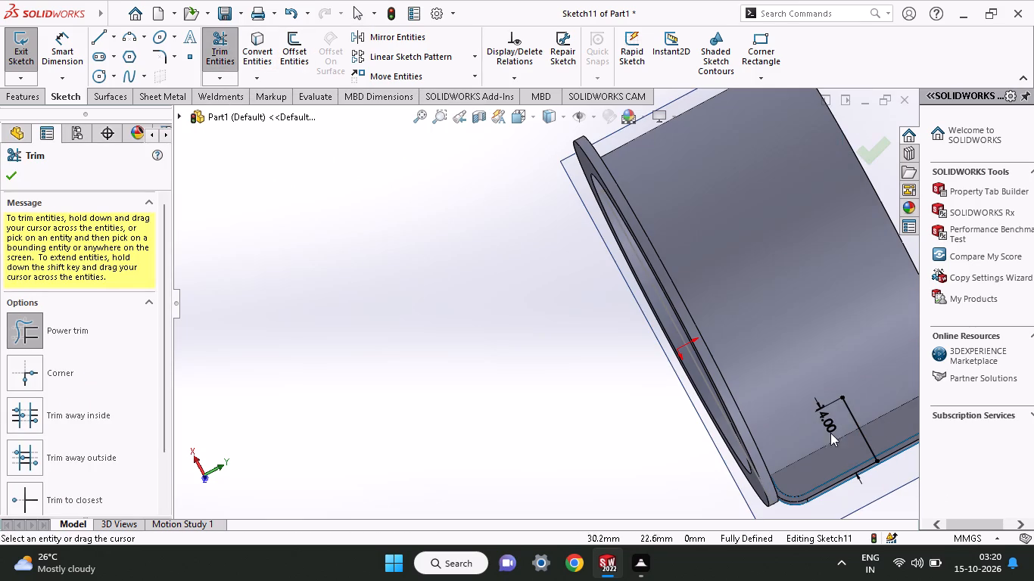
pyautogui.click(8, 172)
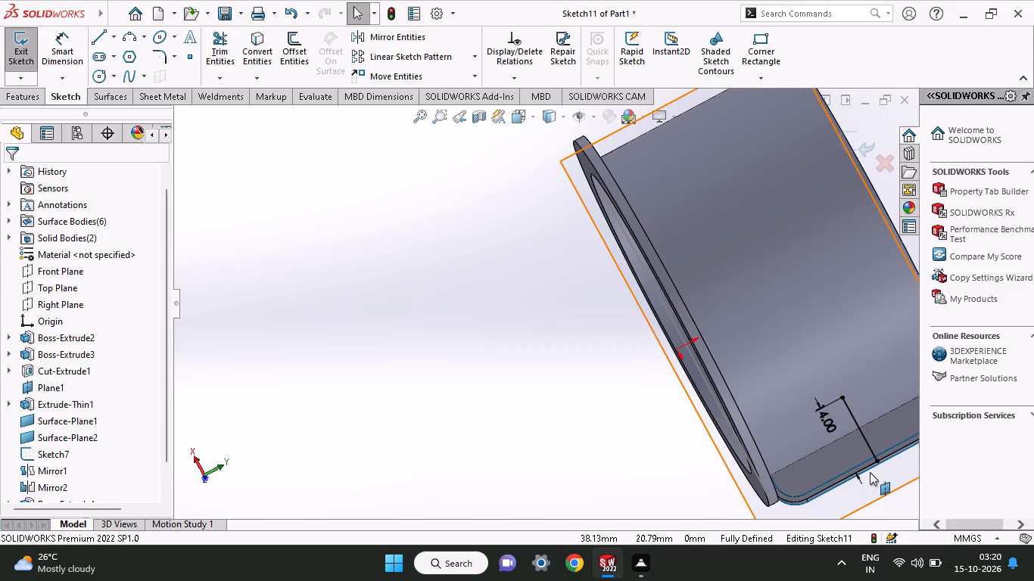
# Offset the 14 mm line across the side flange by 4 mm in both directions, with dimensions added.
pyautogui.moveTo(870, 483); pyautogui.dragTo(884, 499, button='middle')
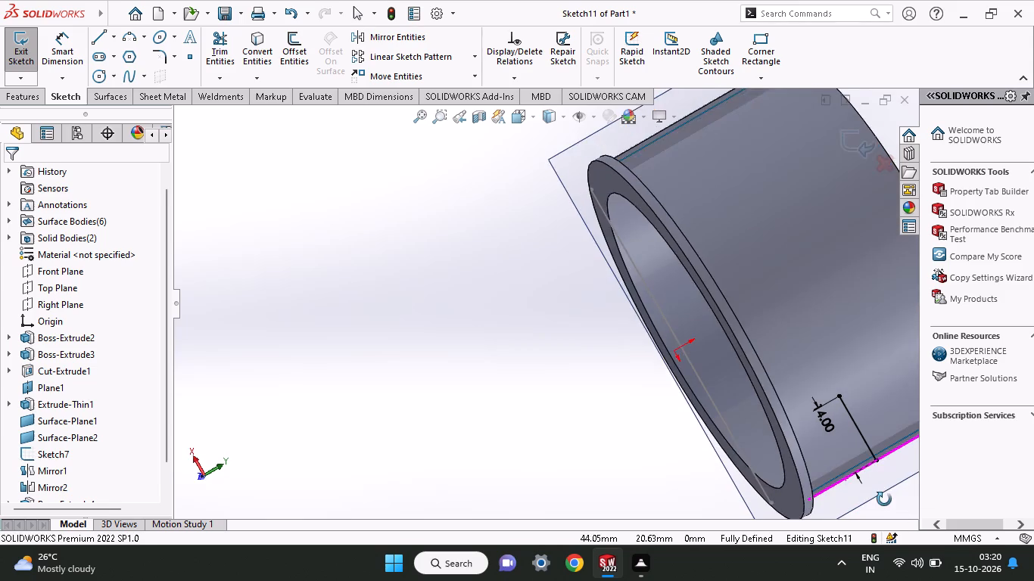
pyautogui.moveTo(884, 499); pyautogui.dragTo(874, 459, button='middle')
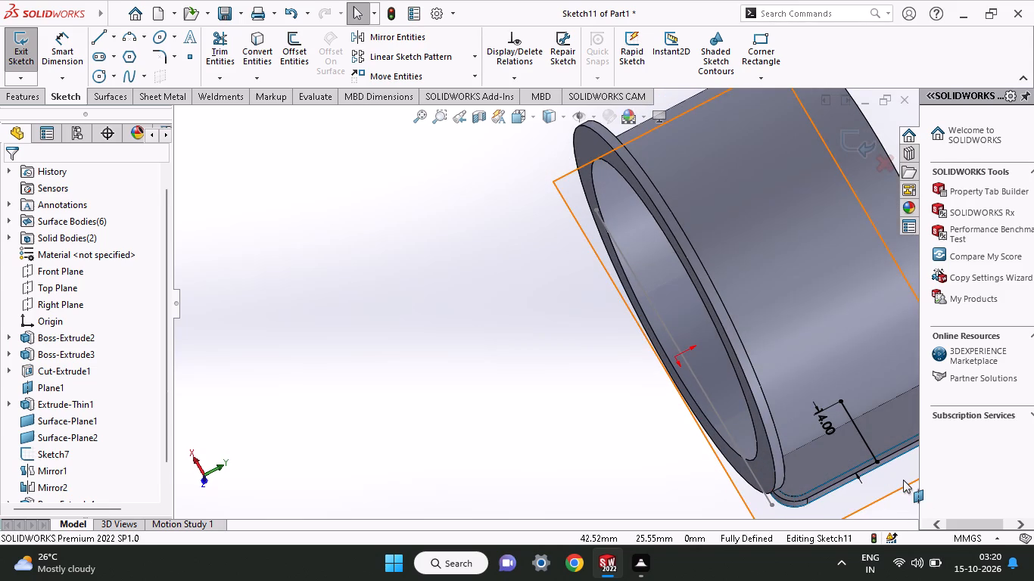
pyautogui.keyDown('ctrl'); pyautogui.scroll(1, 903, 480); pyautogui.keyUp('ctrl')
pyautogui.keyDown('ctrl'); pyautogui.scroll(-3, 833, 434); pyautogui.keyUp('ctrl')
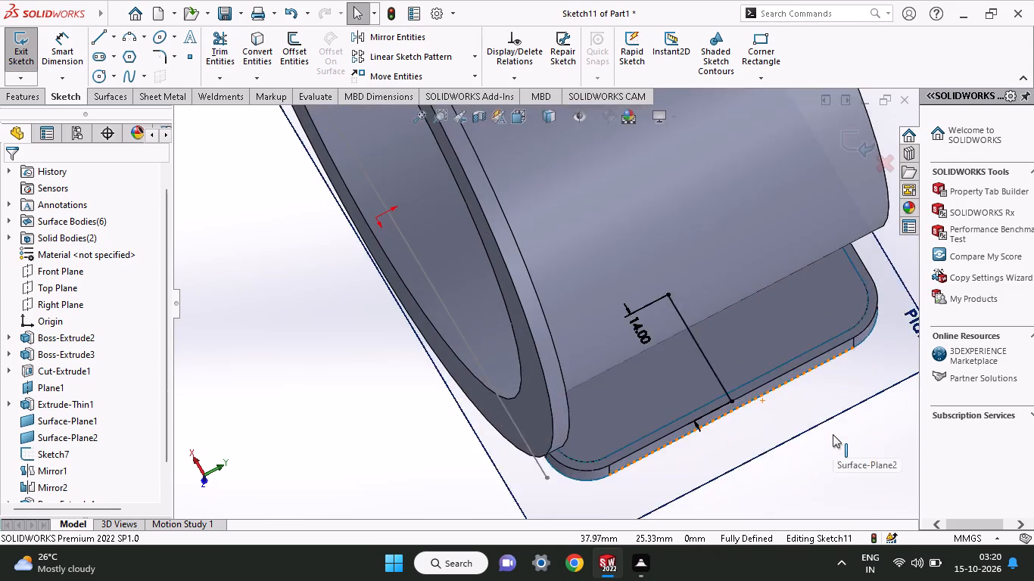
pyautogui.keyDown('ctrl'); pyautogui.scroll(-2, 833, 434); pyautogui.keyUp('ctrl')
pyautogui.moveTo(752, 339); pyautogui.dragTo(719, 293, button='middle')
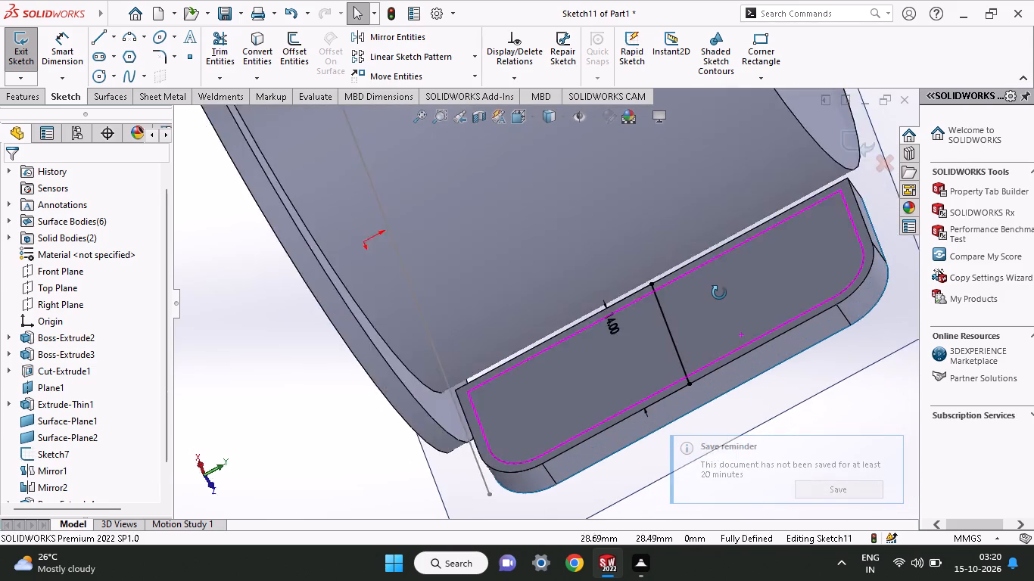
pyautogui.moveTo(719, 293); pyautogui.dragTo(721, 292, button='middle')
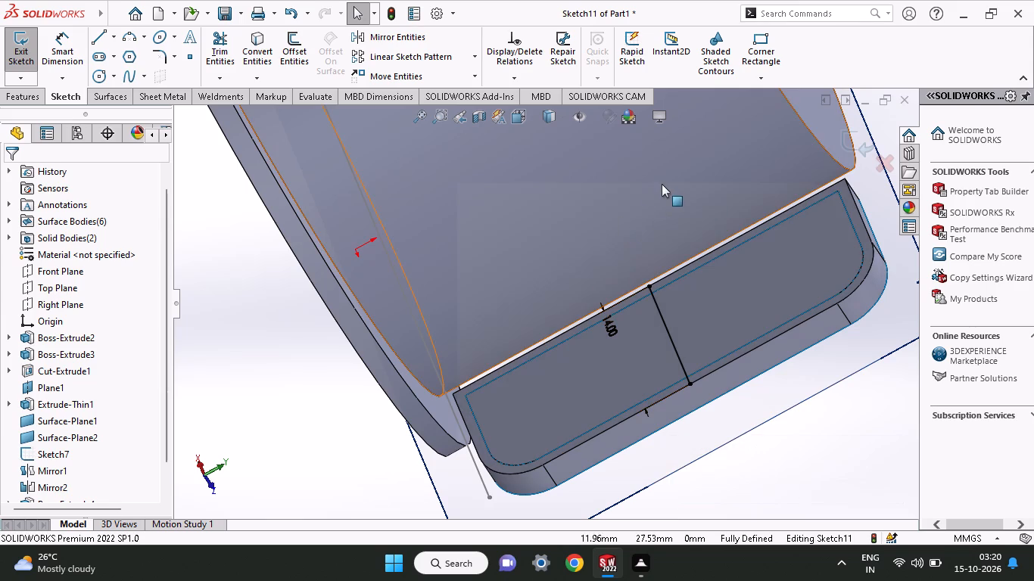
pyautogui.click(297, 51)
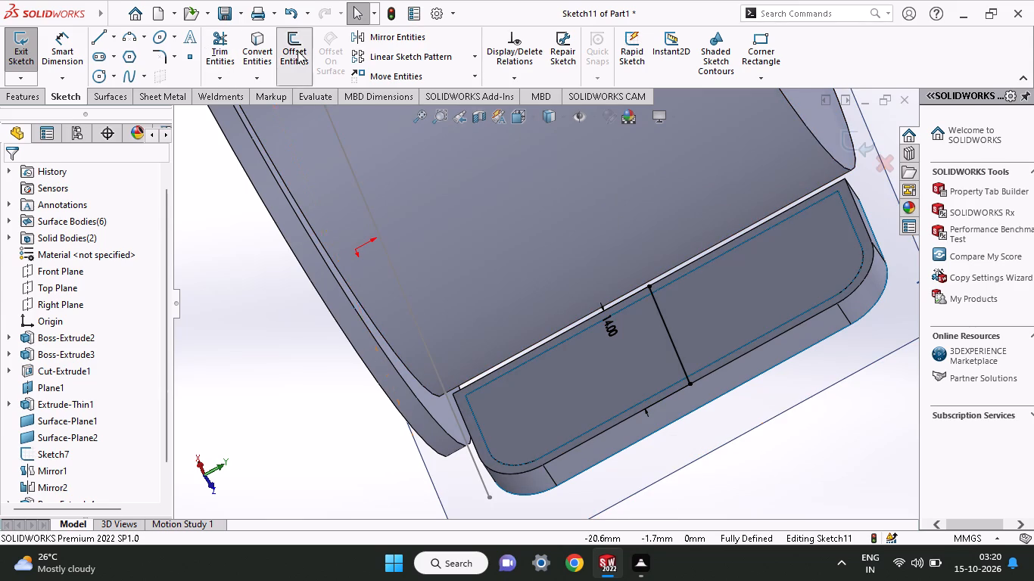
pyautogui.click(664, 321)
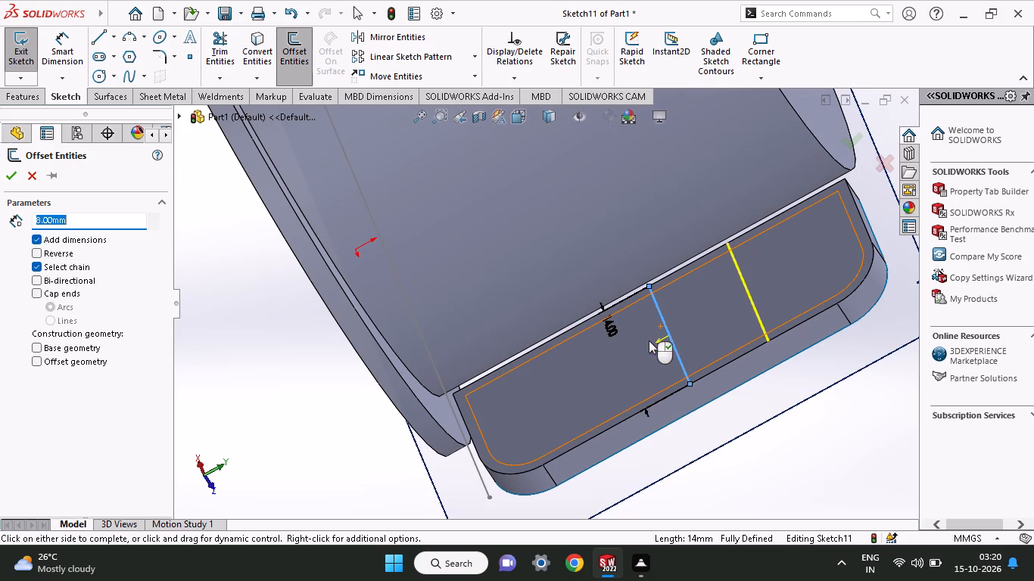
pyautogui.click(54, 278)
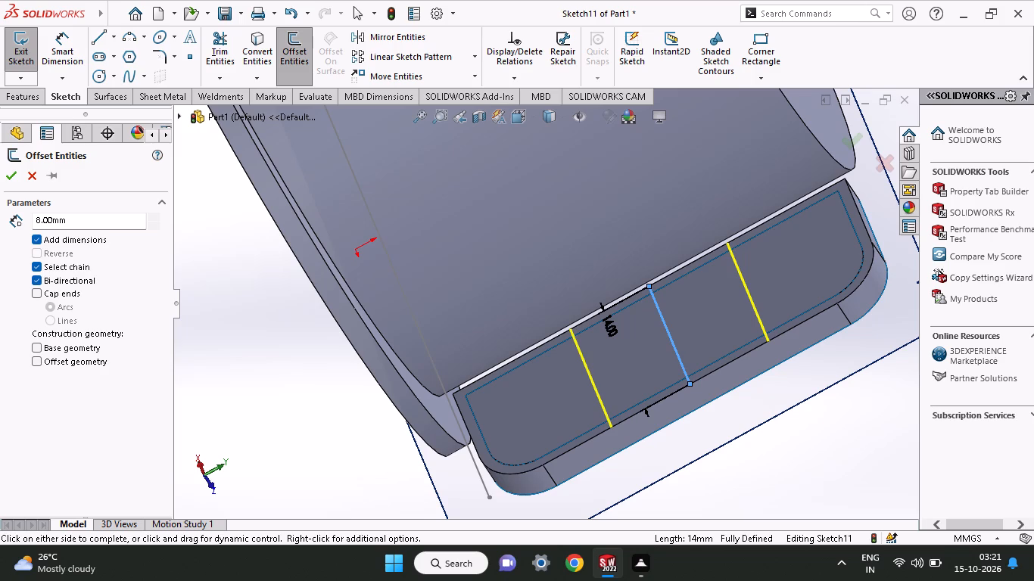
pyautogui.moveTo(87, 216); pyautogui.dragTo(14, 221)
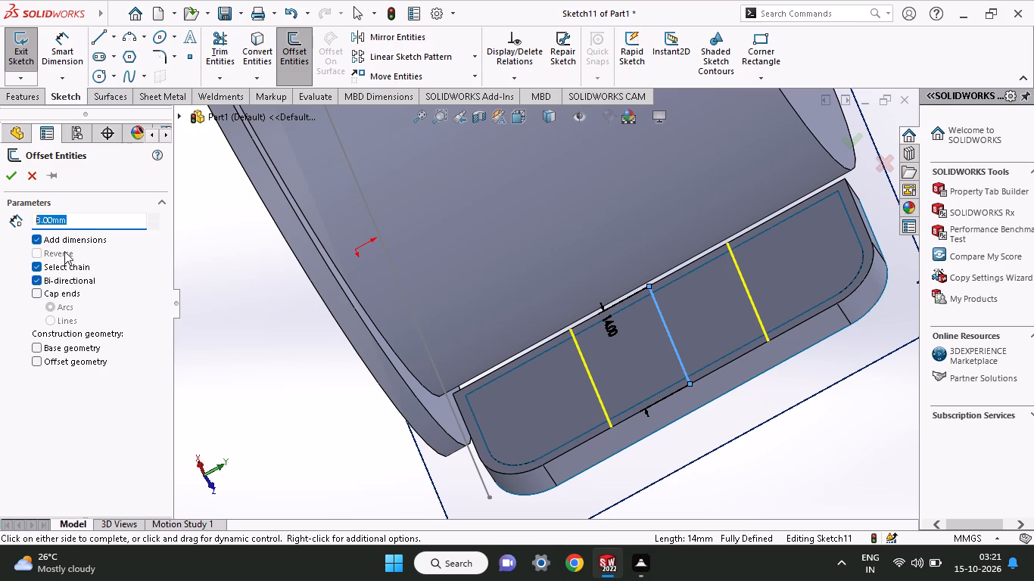
pyautogui.press('4')
pyautogui.press('Return')
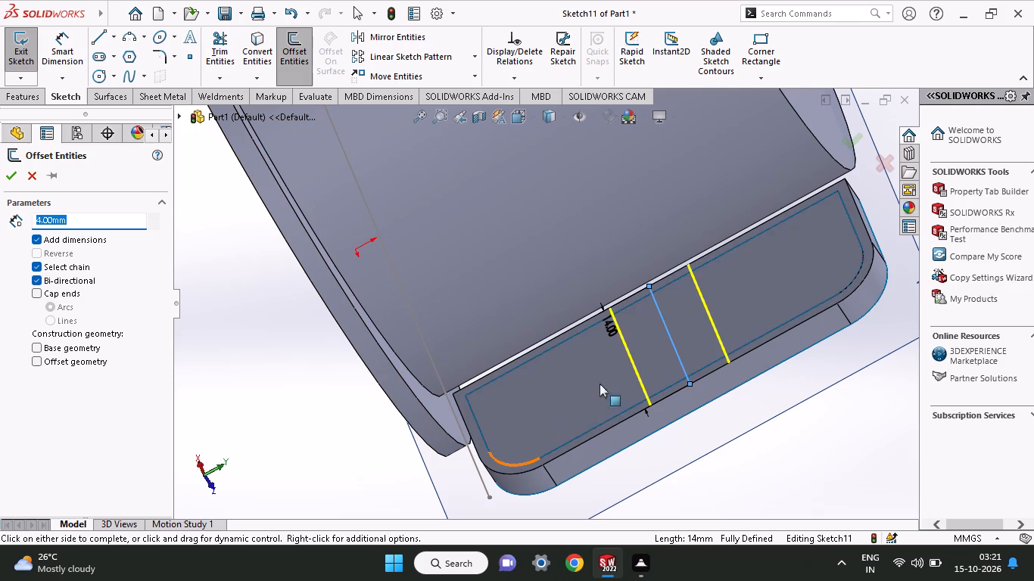
pyautogui.click(14, 173)
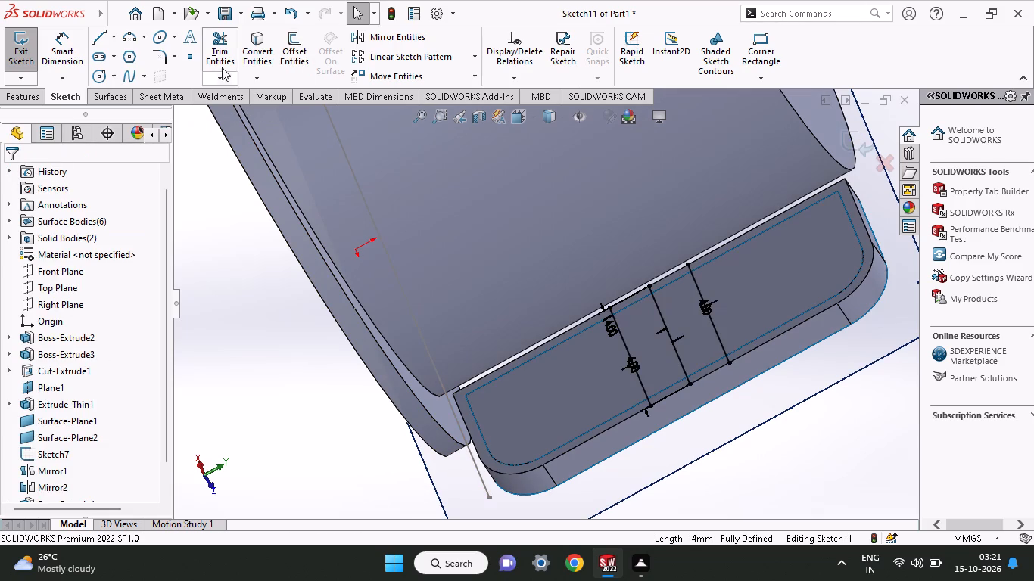
# Offset the 4 mm offset line farther from the base ring by 2 mm, outward only.
pyautogui.click(299, 39)
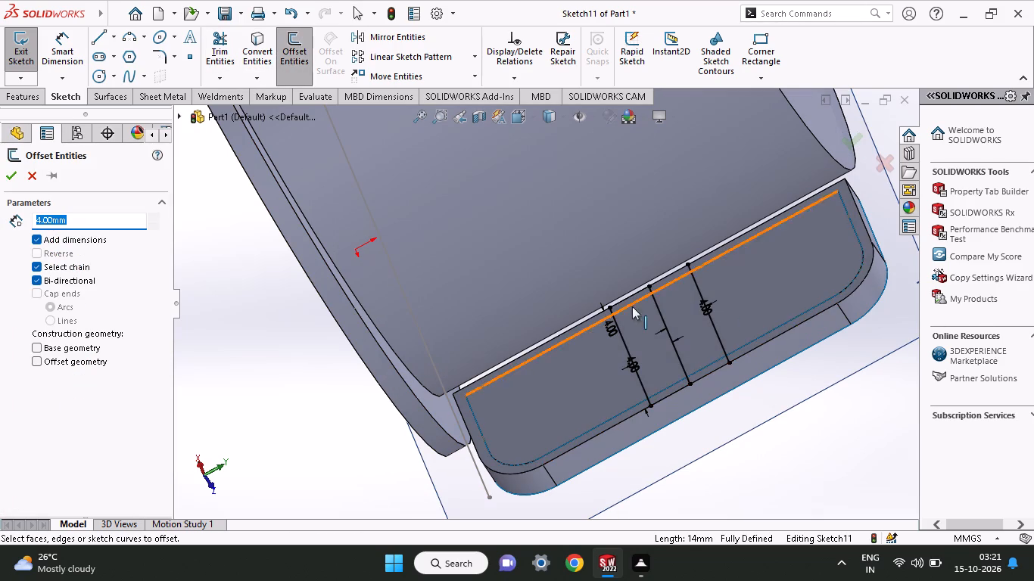
pyautogui.click(700, 284)
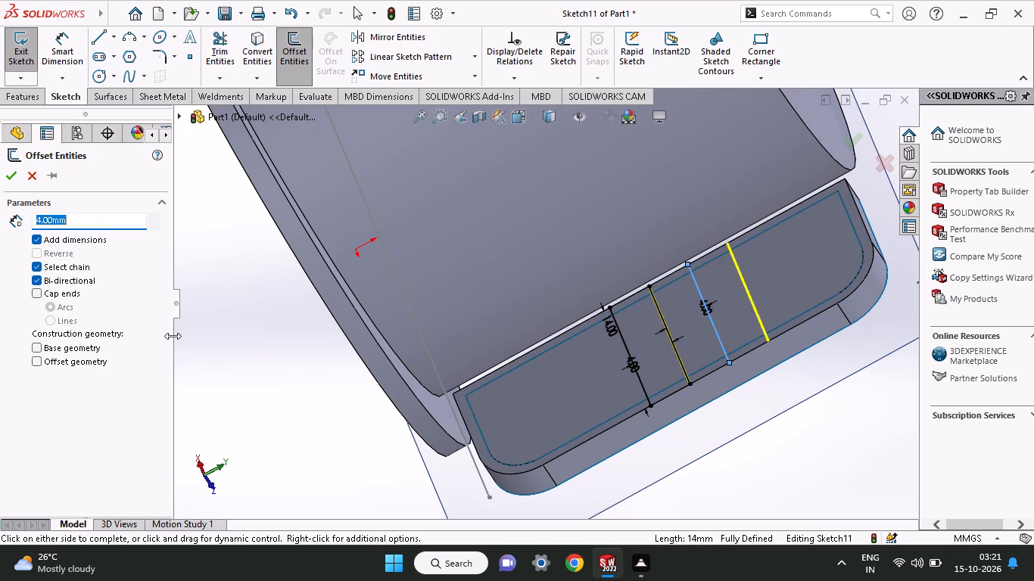
pyautogui.press('2')
pyautogui.press('Return')
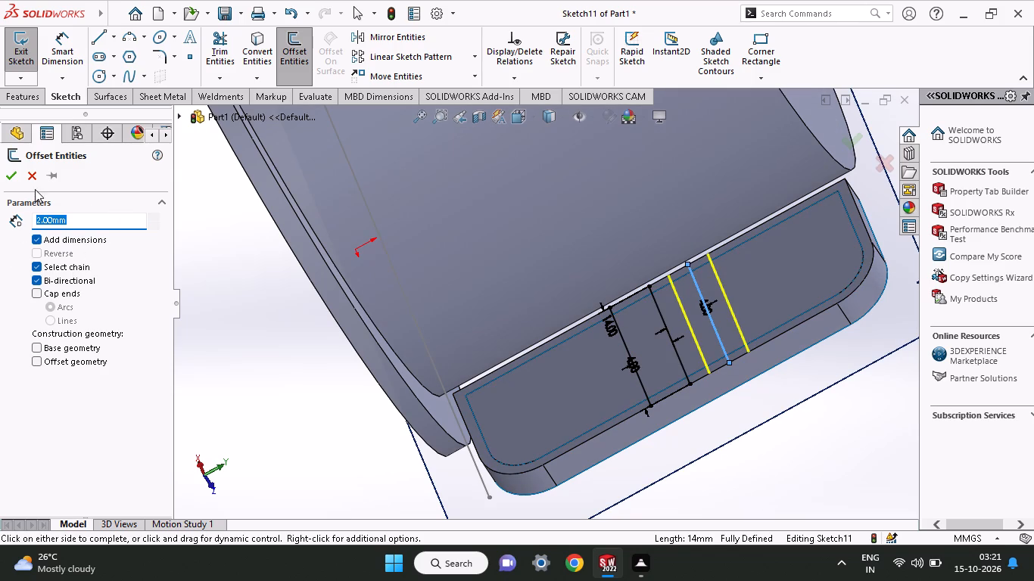
pyautogui.click(49, 279)
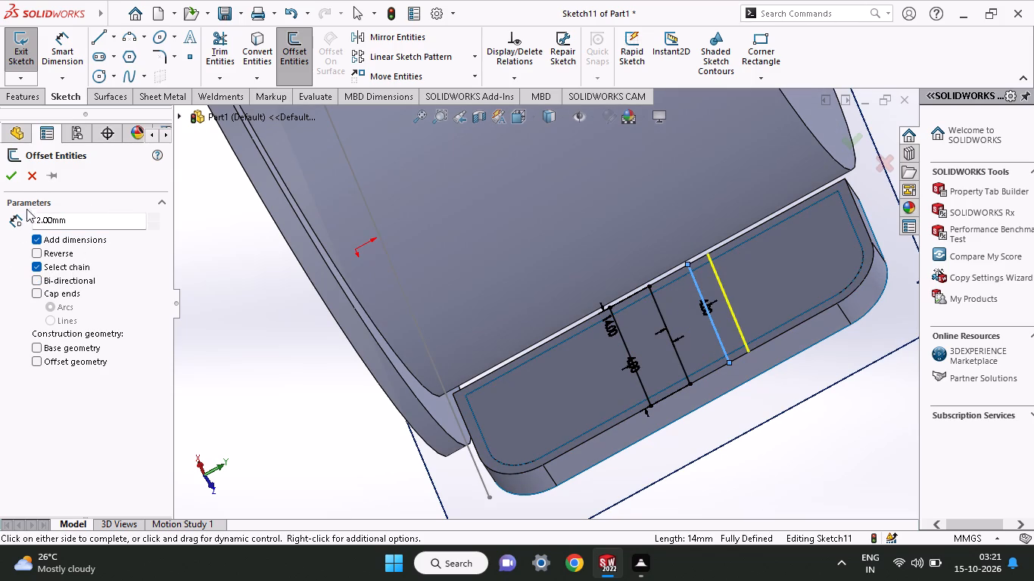
pyautogui.click(9, 176)
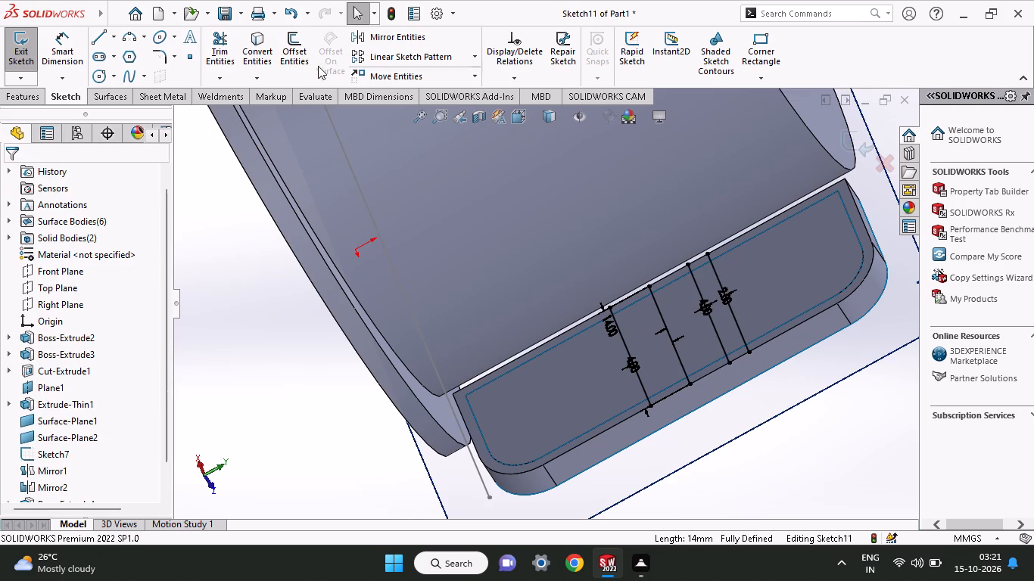
# Offset the 4 mm offset line nearer the base ring by 2 mm, reversed so it goes outward.
pyautogui.click(304, 51)
pyautogui.click(628, 347)
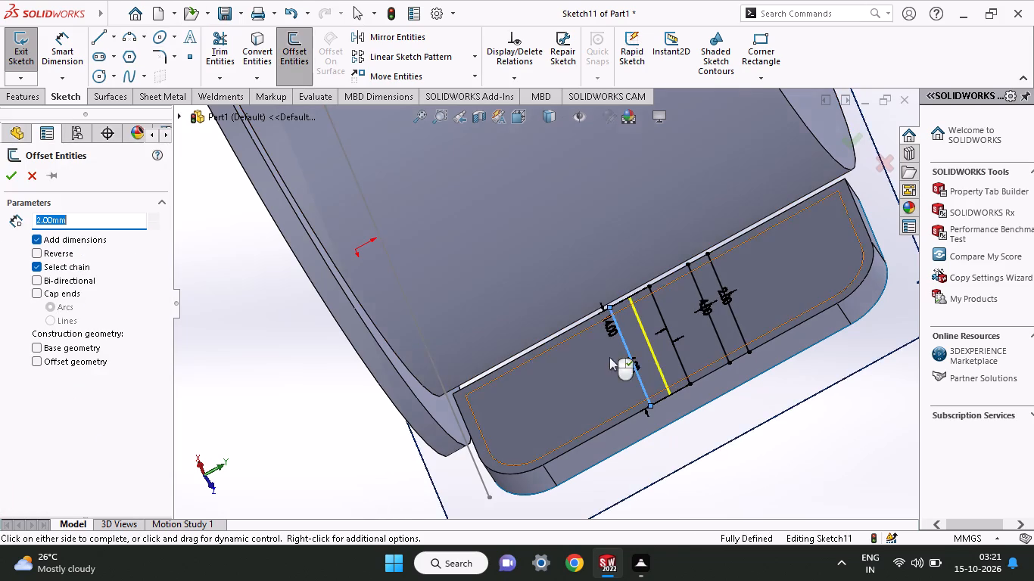
pyautogui.click(44, 250)
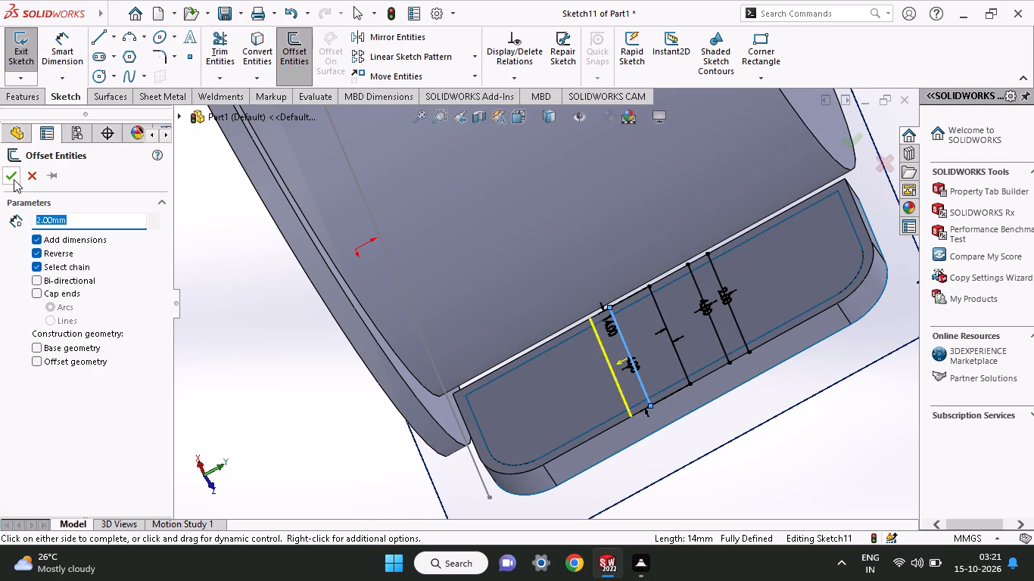
pyautogui.click(14, 179)
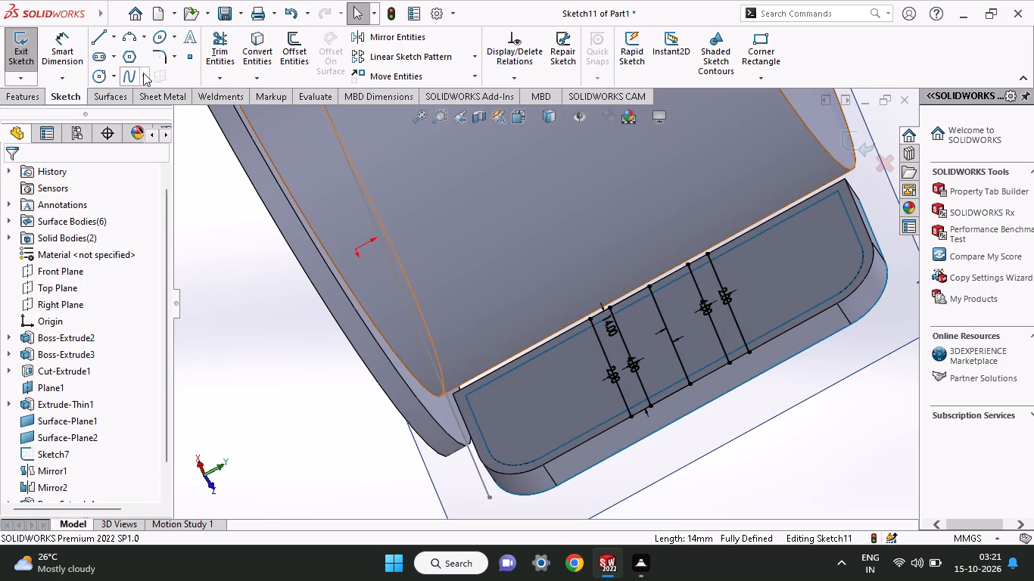
# Draw a line joining the cylinder-side endpoints of the two outermost offset lines on the side flange.
pyautogui.click(107, 41)
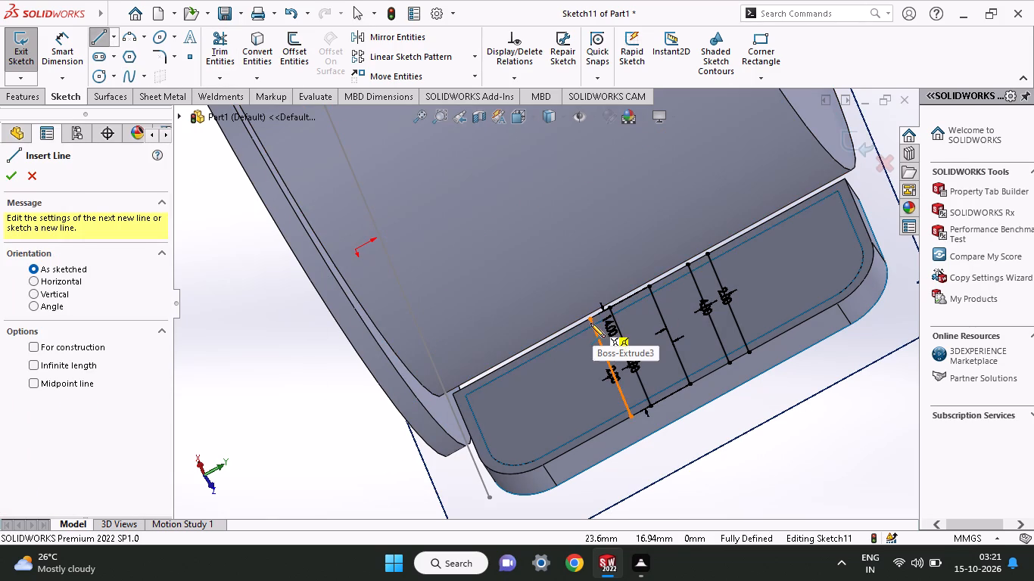
pyautogui.click(590, 316)
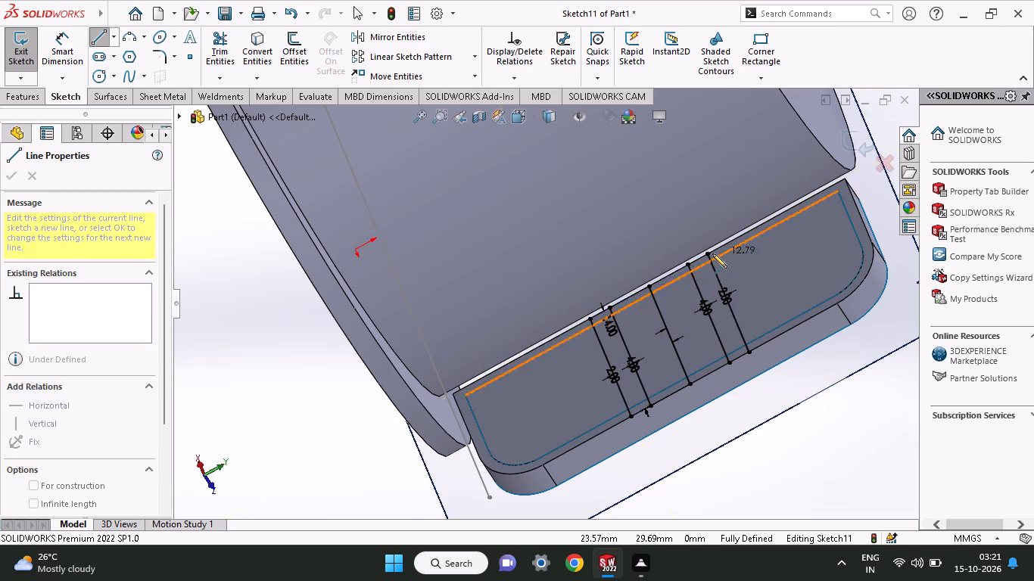
pyautogui.click(706, 253)
pyautogui.rightClick(732, 265)
pyautogui.click(755, 271)
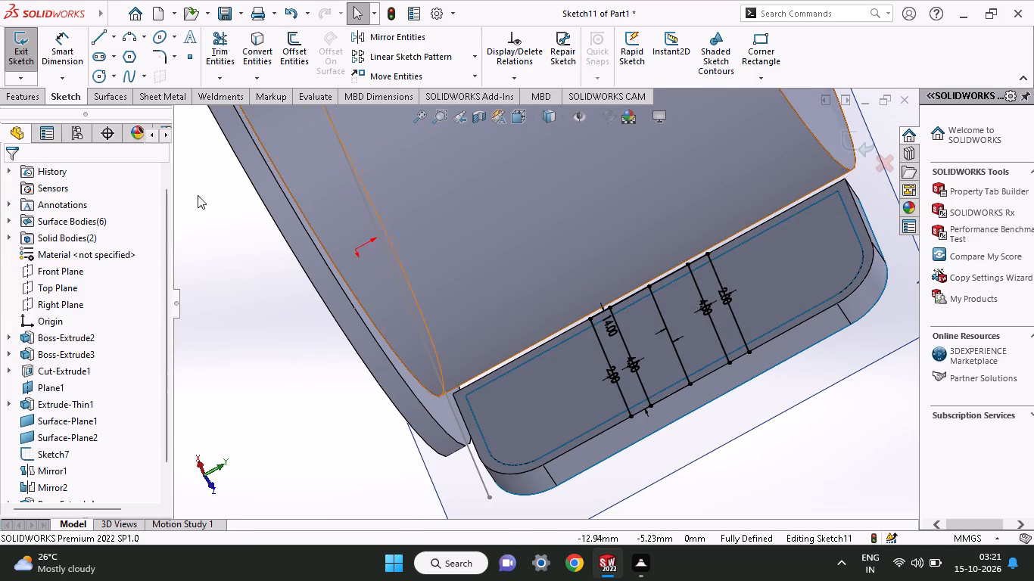
# Trim away the middle line and the connecting segments between the paired offset lines, leaving two 2 mm wide strips on the flange.
pyautogui.click(227, 58)
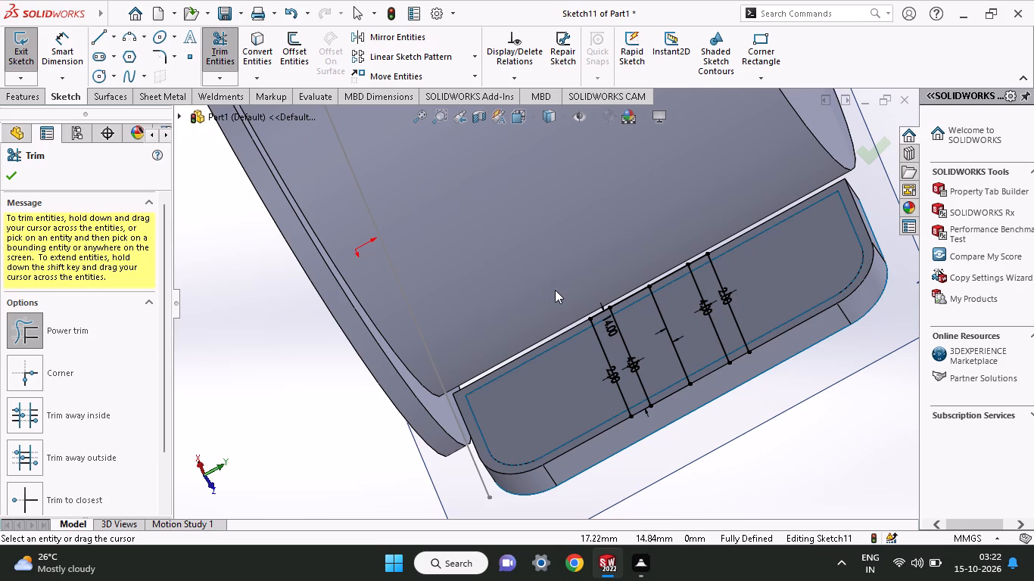
pyautogui.moveTo(643, 311); pyautogui.dragTo(618, 272)
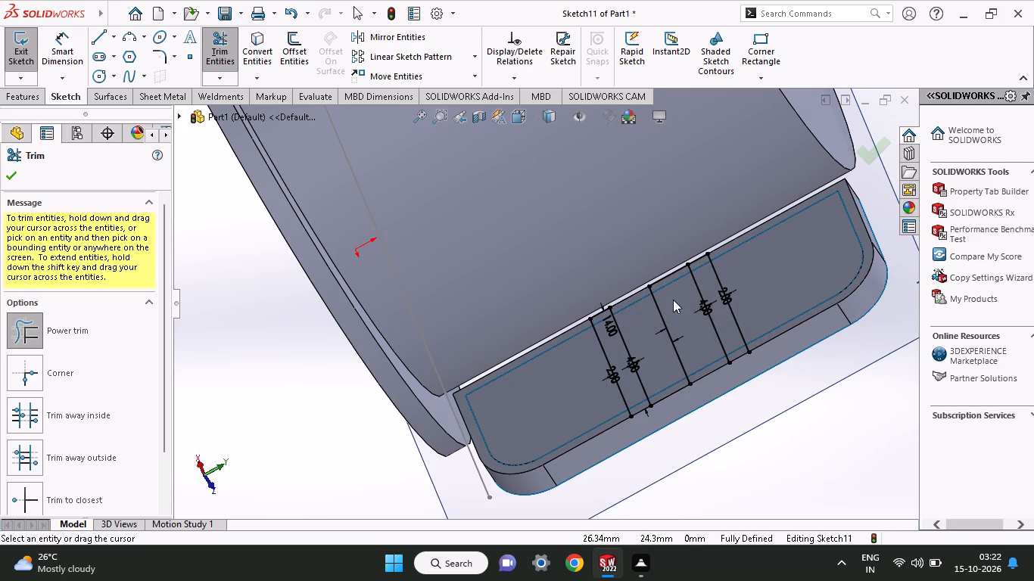
pyautogui.moveTo(679, 295); pyautogui.dragTo(658, 235)
pyautogui.moveTo(640, 338); pyautogui.dragTo(653, 332)
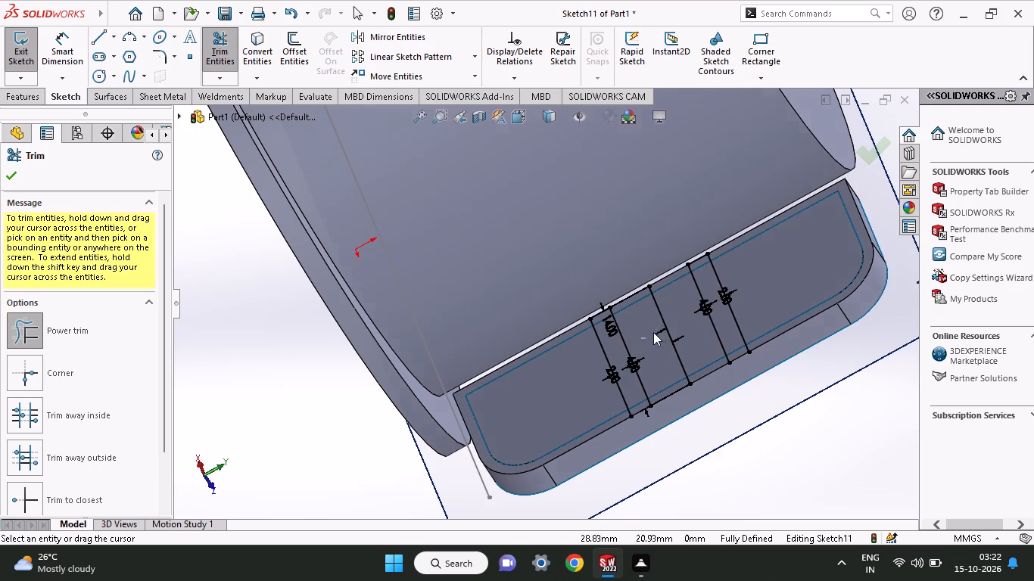
pyautogui.moveTo(653, 332); pyautogui.dragTo(668, 306)
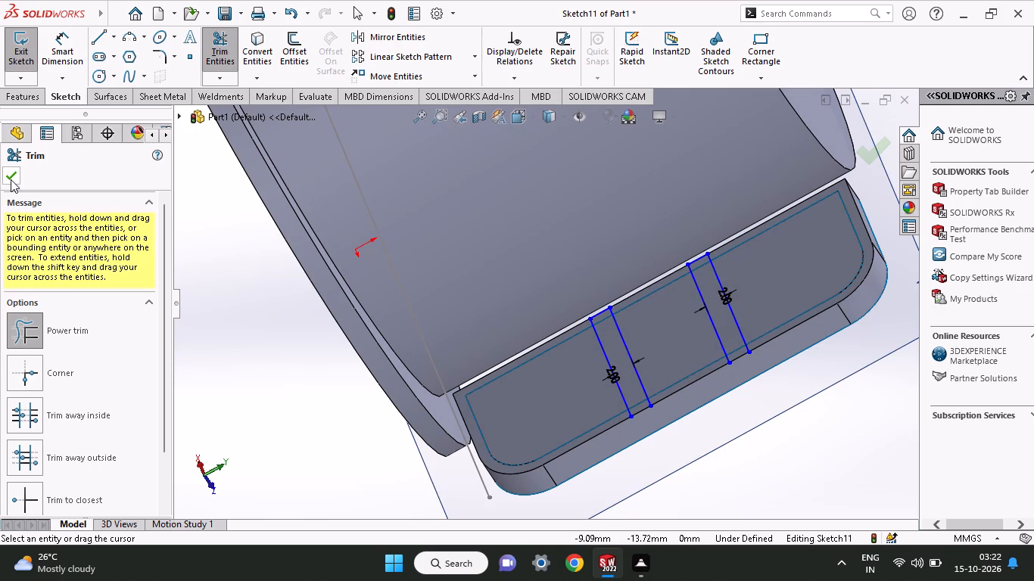
pyautogui.click(11, 179)
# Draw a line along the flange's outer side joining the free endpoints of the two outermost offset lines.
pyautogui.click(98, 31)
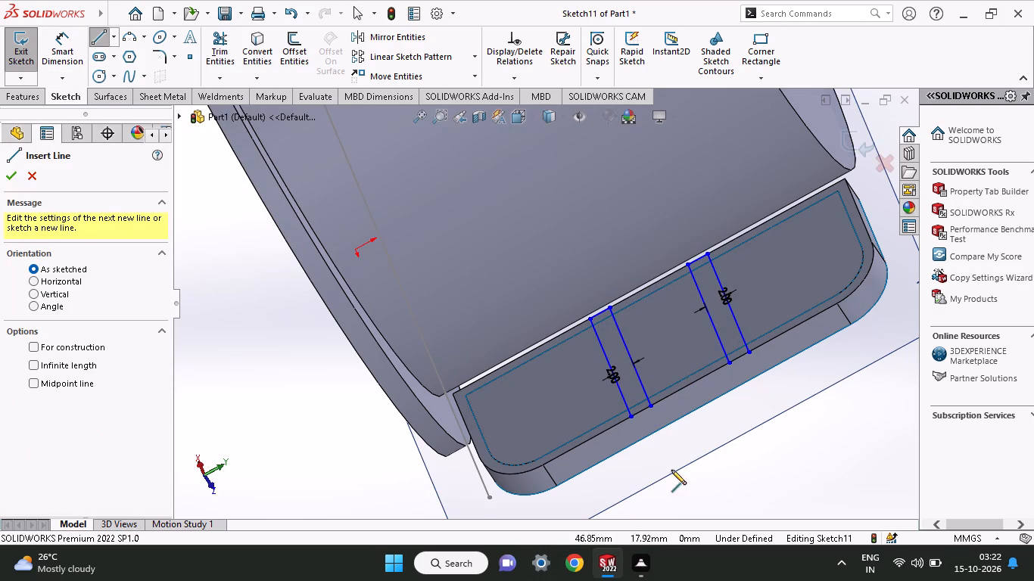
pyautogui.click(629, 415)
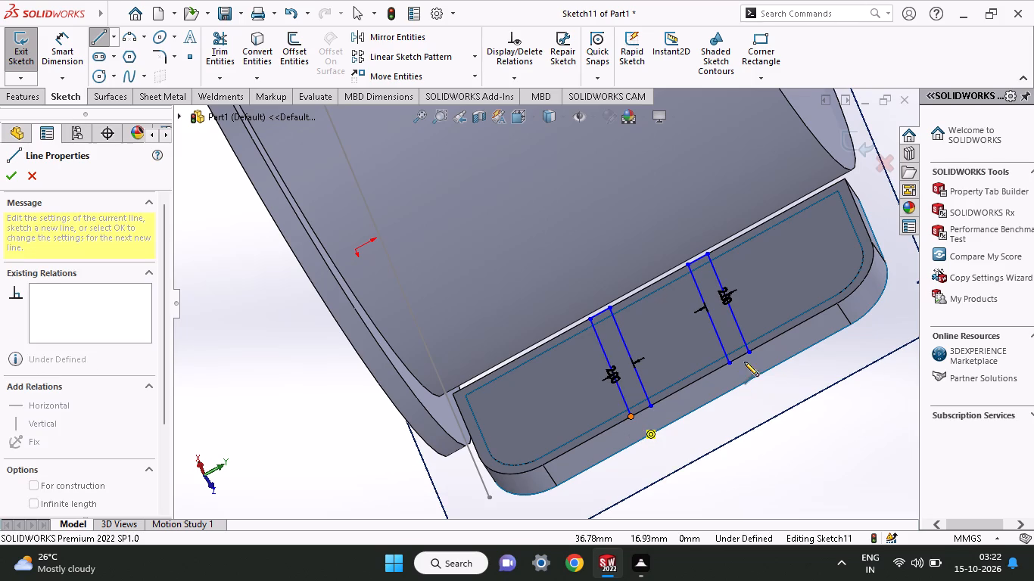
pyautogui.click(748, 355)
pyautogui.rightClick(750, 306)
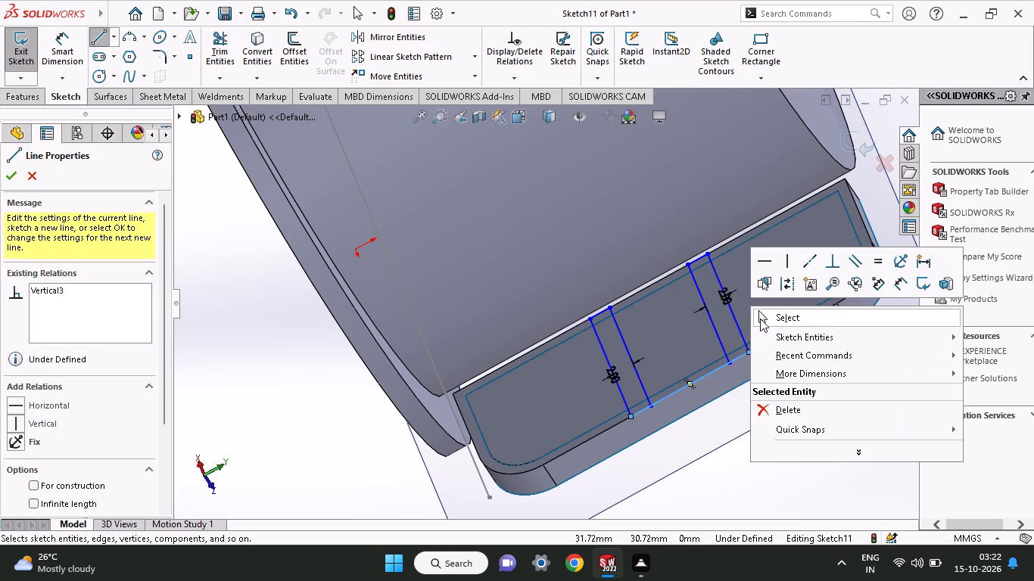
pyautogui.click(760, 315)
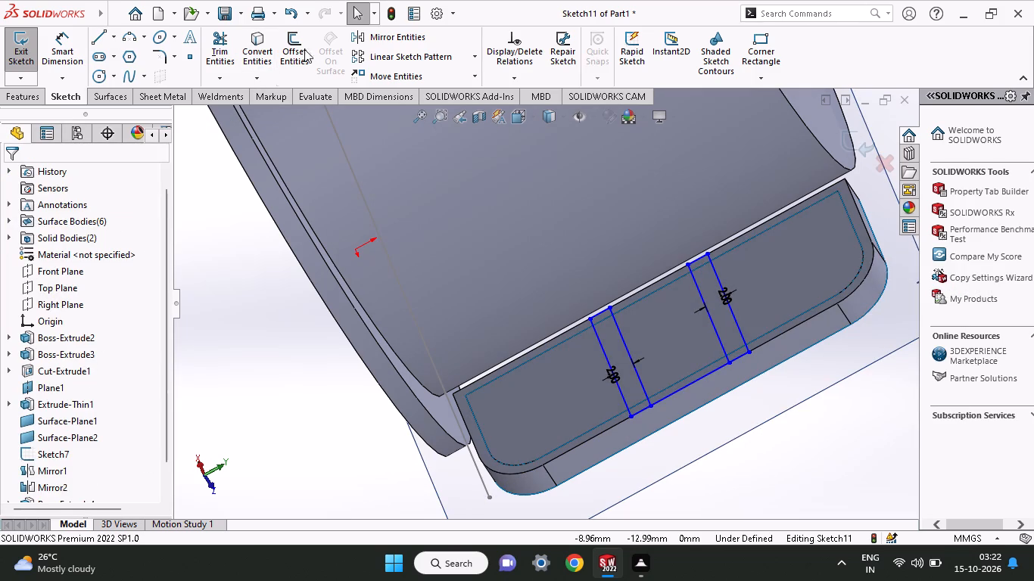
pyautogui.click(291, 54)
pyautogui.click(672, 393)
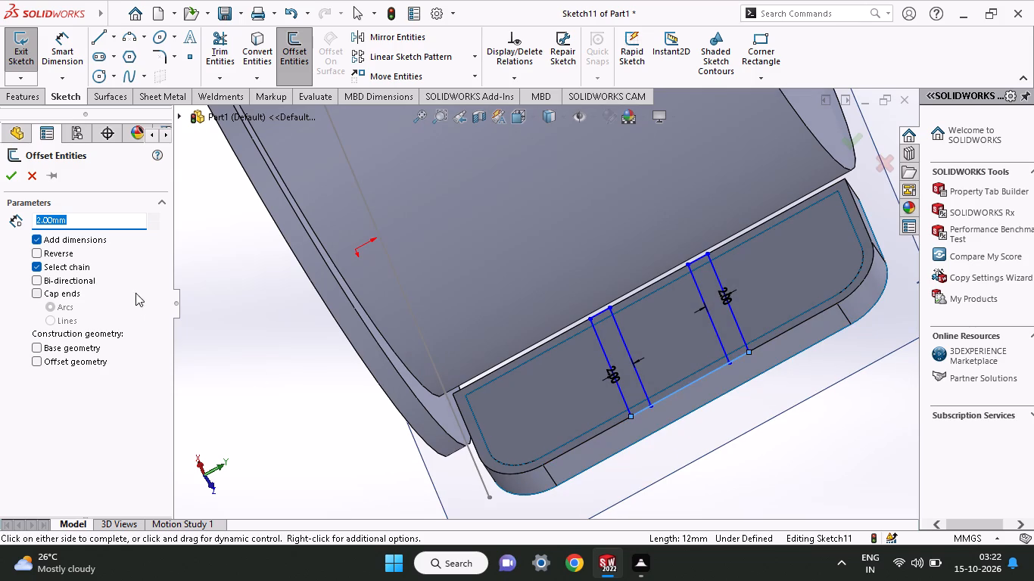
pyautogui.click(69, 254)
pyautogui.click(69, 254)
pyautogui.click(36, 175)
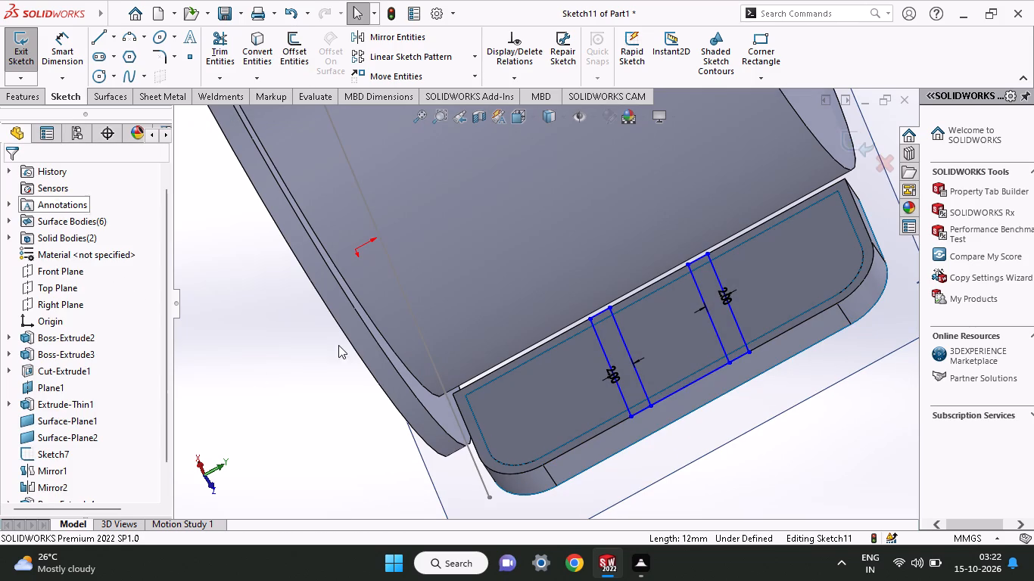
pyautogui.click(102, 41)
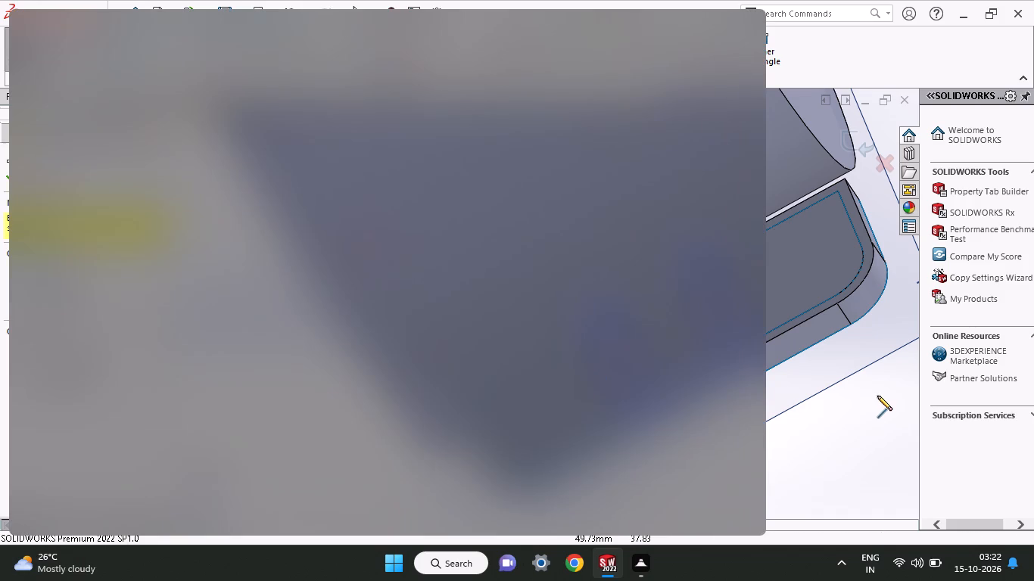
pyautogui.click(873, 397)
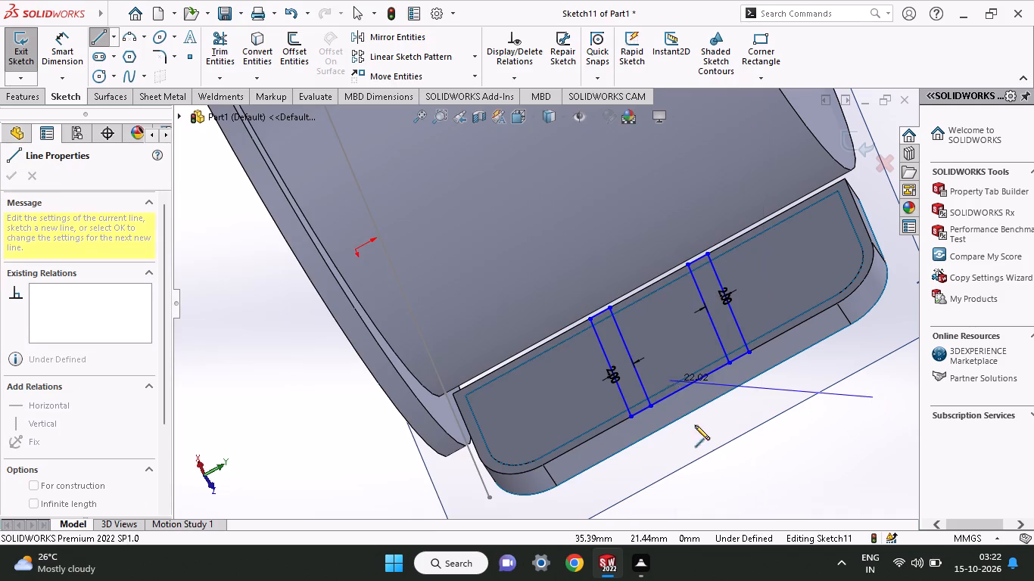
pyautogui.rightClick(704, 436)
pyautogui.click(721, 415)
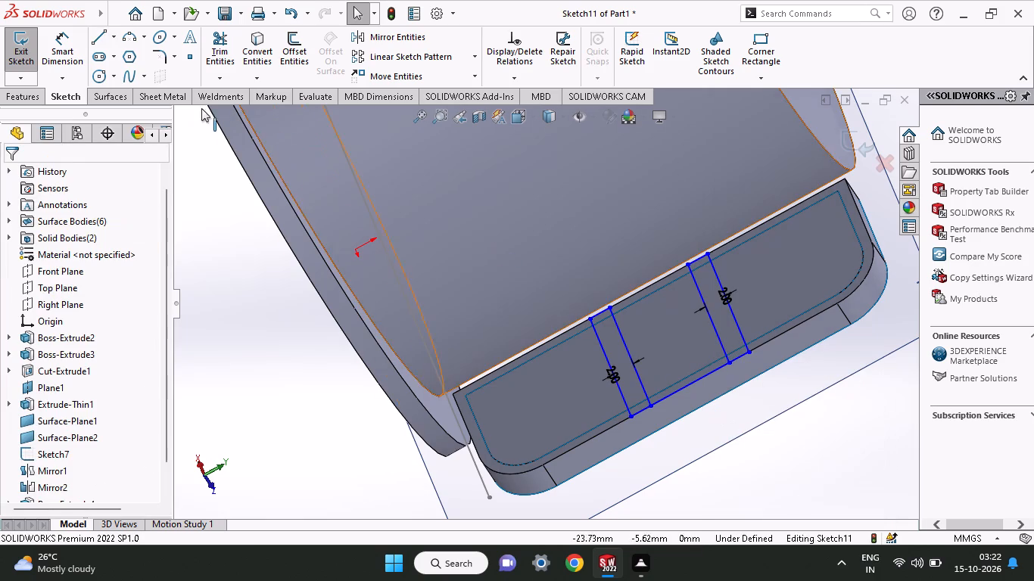
# Draw a line about 17 mm long crossing both strips, parallel to the flange's cylinder-side edge.
pyautogui.click(104, 33)
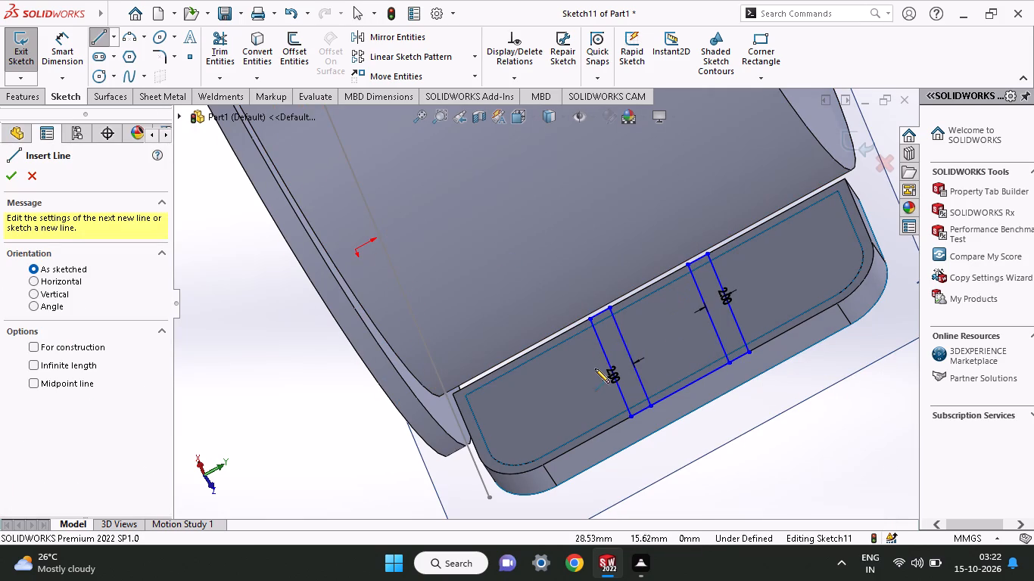
pyautogui.click(595, 368)
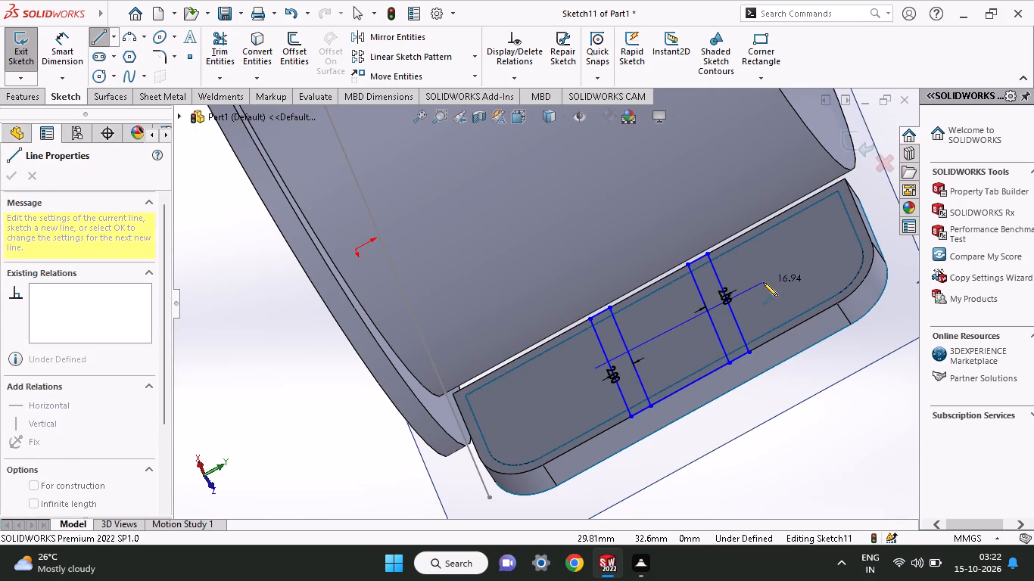
pyautogui.click(763, 282)
pyautogui.rightClick(780, 276)
pyautogui.click(830, 288)
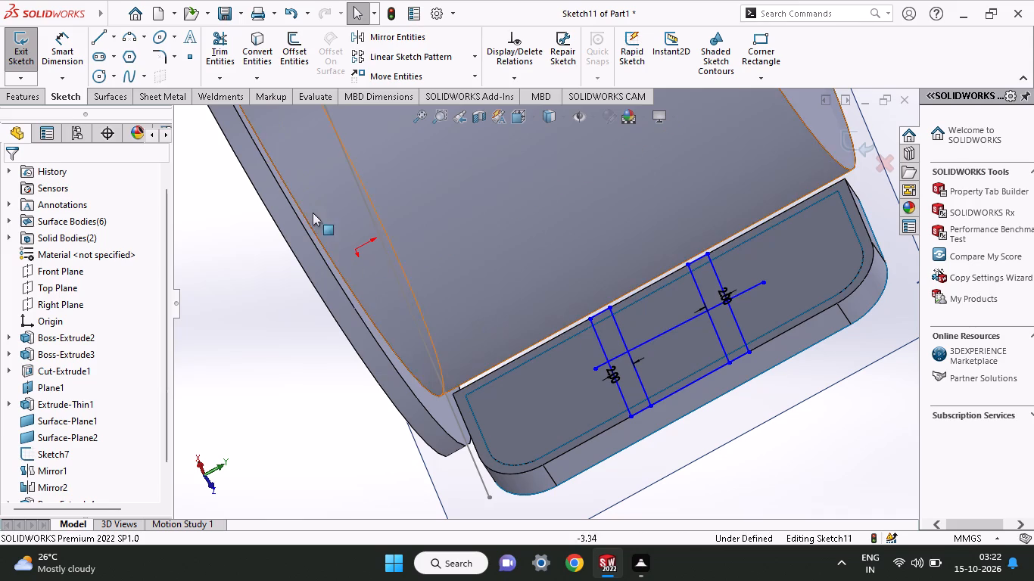
# Dimension the crossing line's endpoint 8 mm from the cylinder-side corner of the strip farther from the base ring.
pyautogui.click(60, 52)
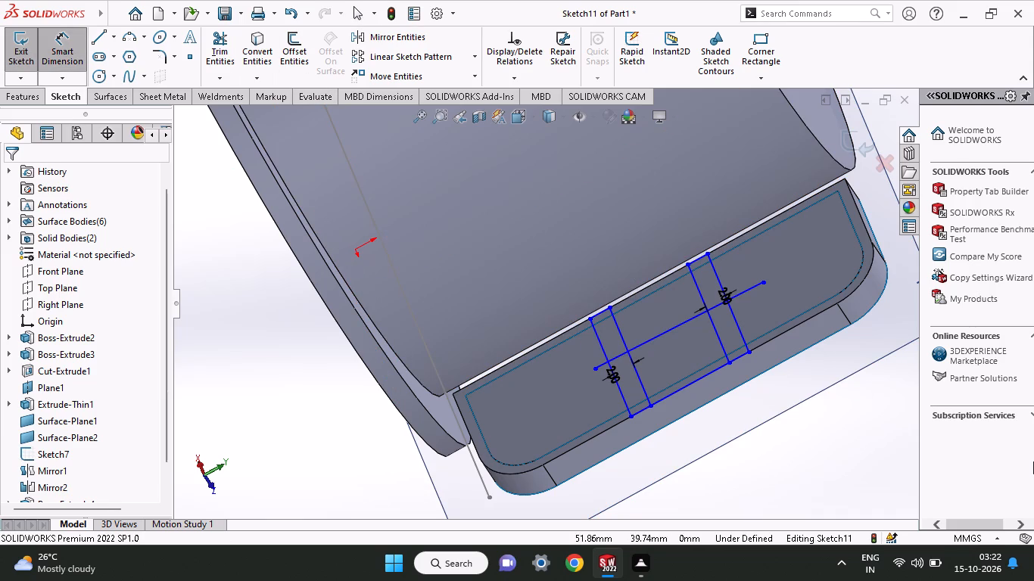
pyautogui.click(761, 285)
pyautogui.click(705, 254)
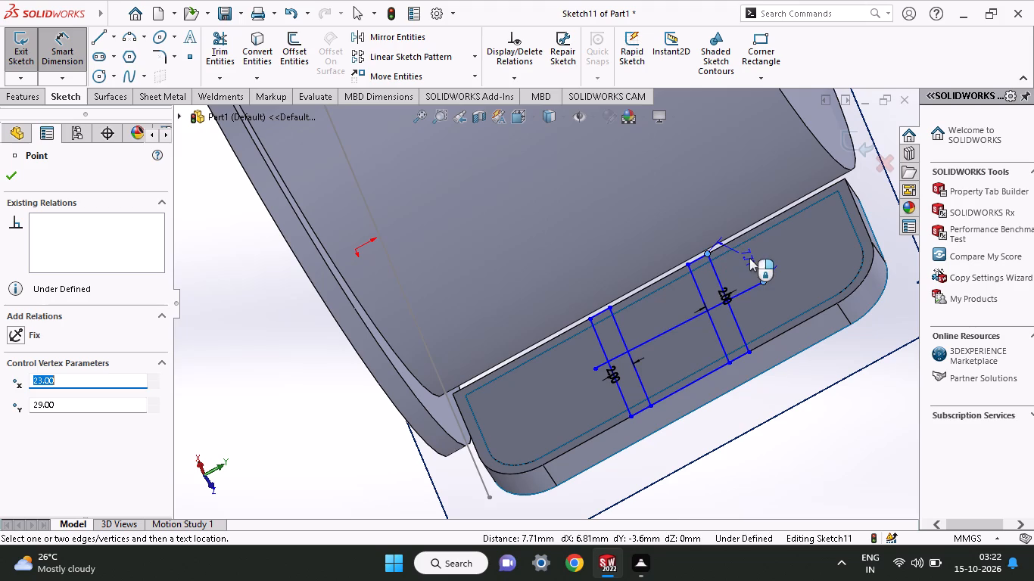
pyautogui.click(816, 243)
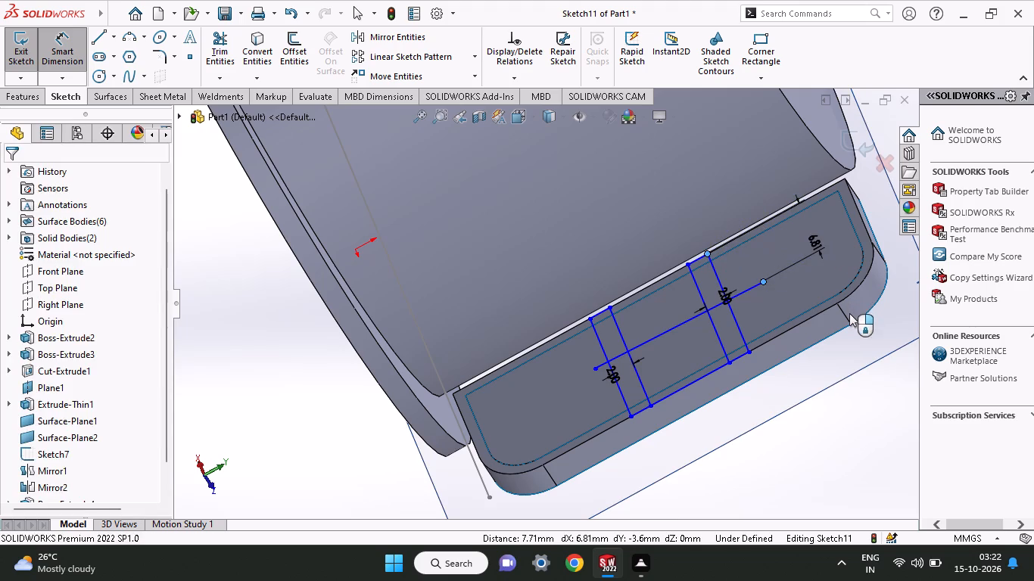
pyautogui.press('8')
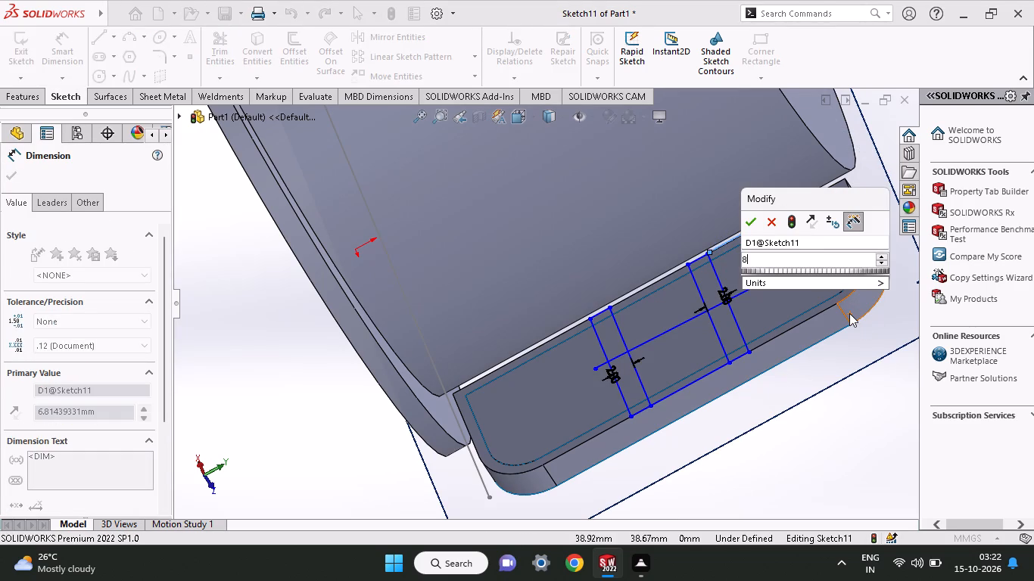
pyautogui.press('Return')
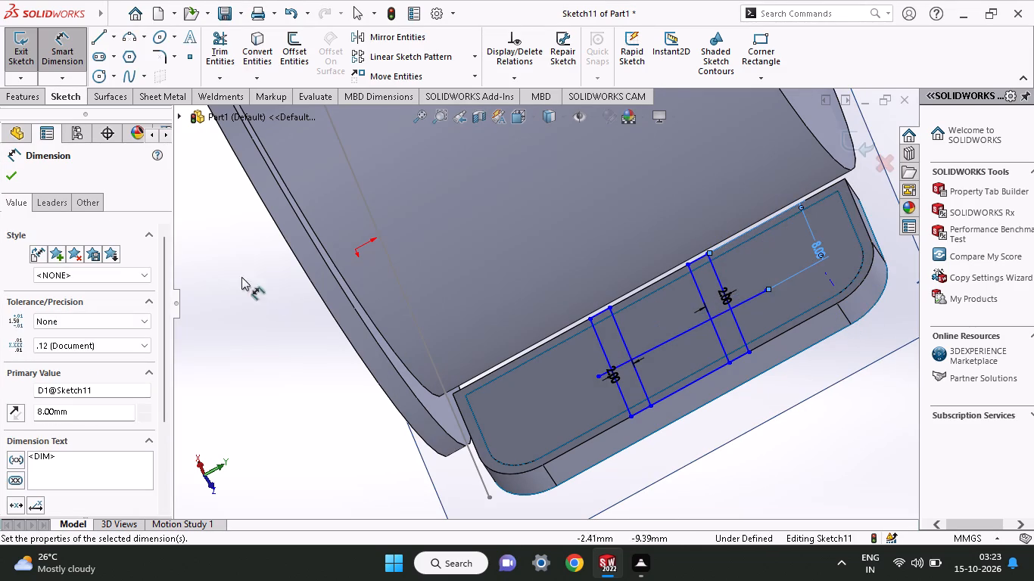
pyautogui.click(6, 169)
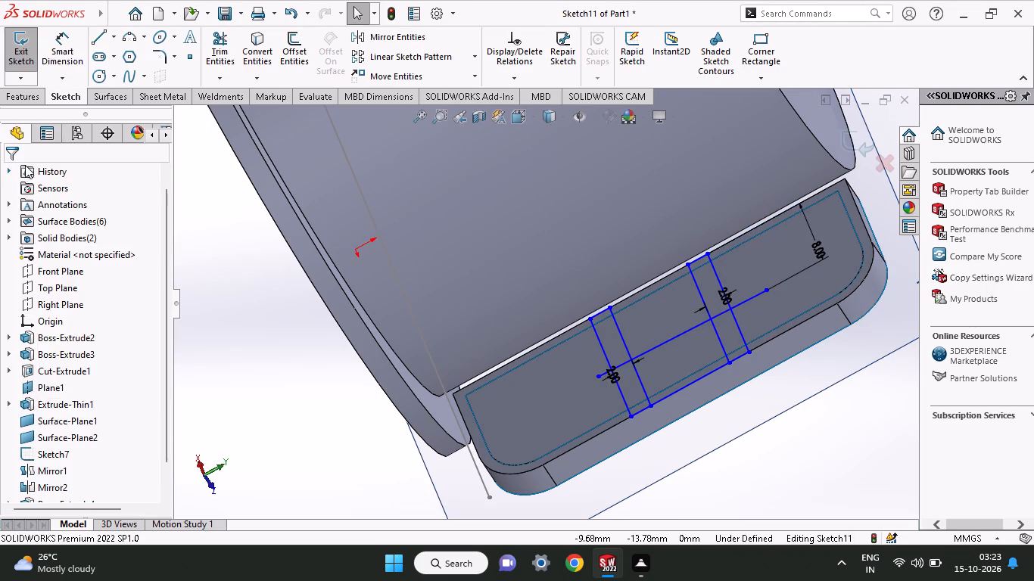
# Trim the crossing line's overhangs and middle segment and everything beyond it toward the flange's outer side, leaving two closed rib rectangles.
pyautogui.click(232, 49)
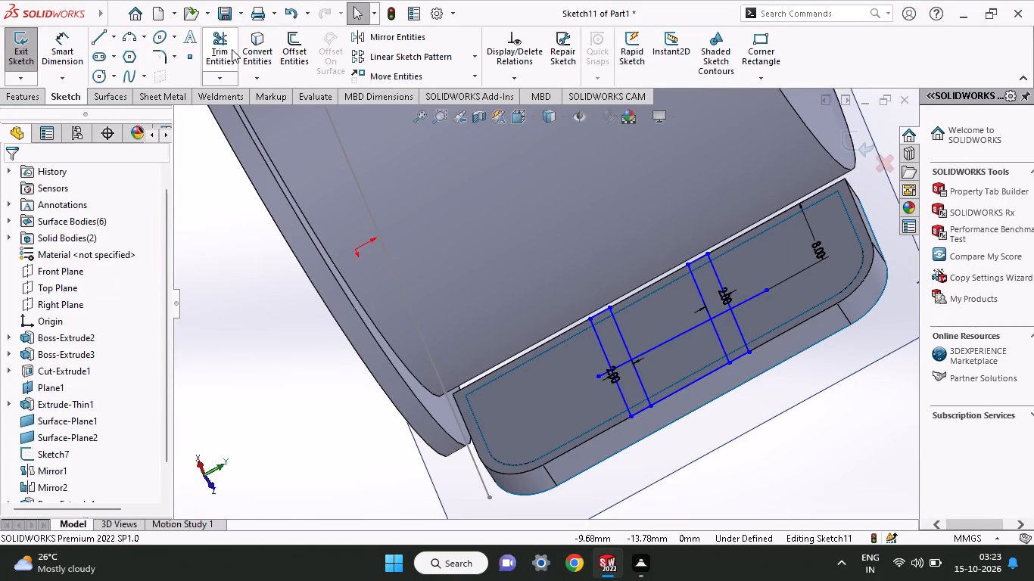
pyautogui.moveTo(681, 360); pyautogui.dragTo(662, 325)
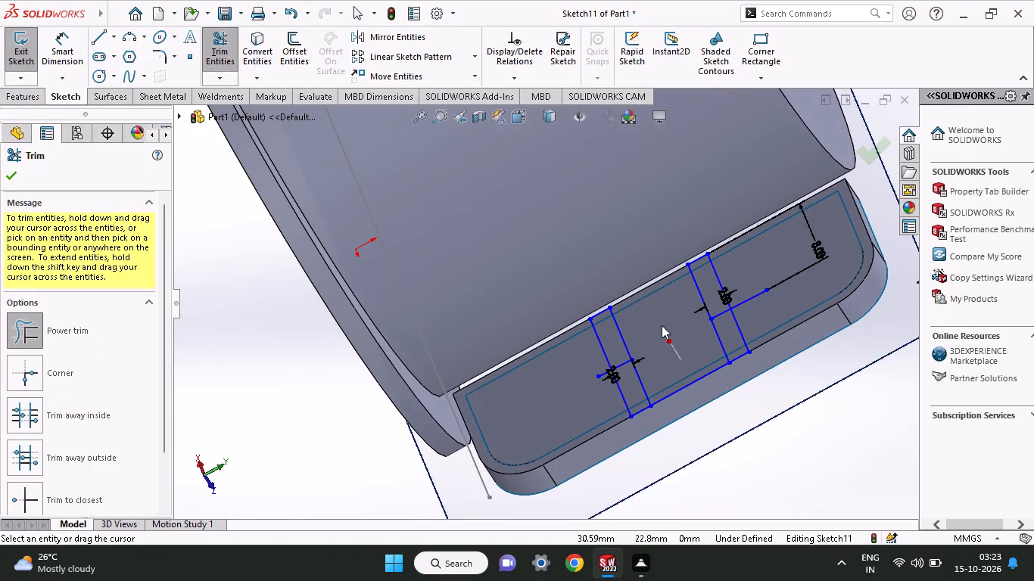
pyautogui.moveTo(662, 325); pyautogui.dragTo(658, 319)
pyautogui.moveTo(658, 358); pyautogui.dragTo(593, 432)
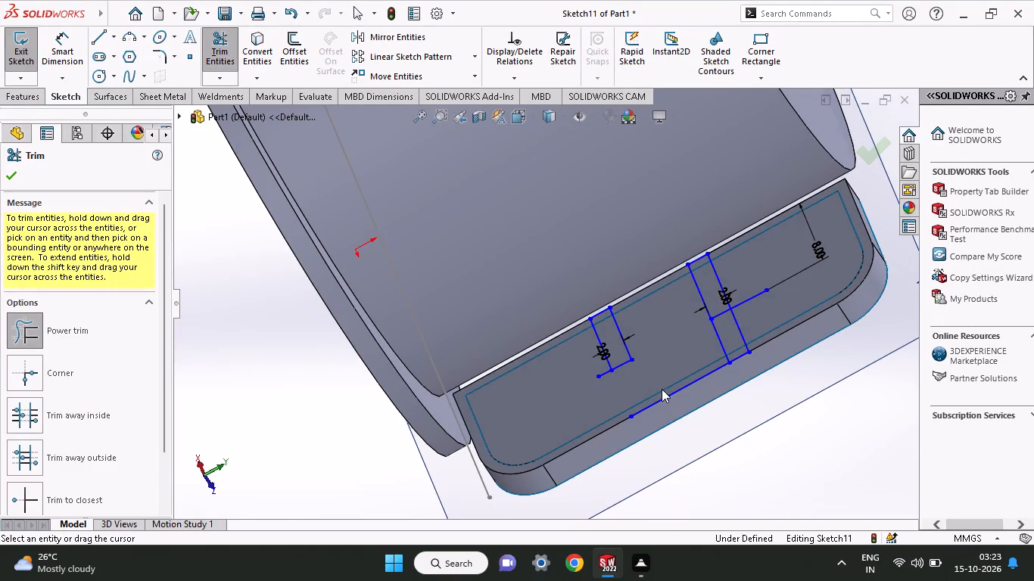
pyautogui.moveTo(667, 387); pyautogui.dragTo(690, 446)
pyautogui.moveTo(758, 319); pyautogui.dragTo(702, 379)
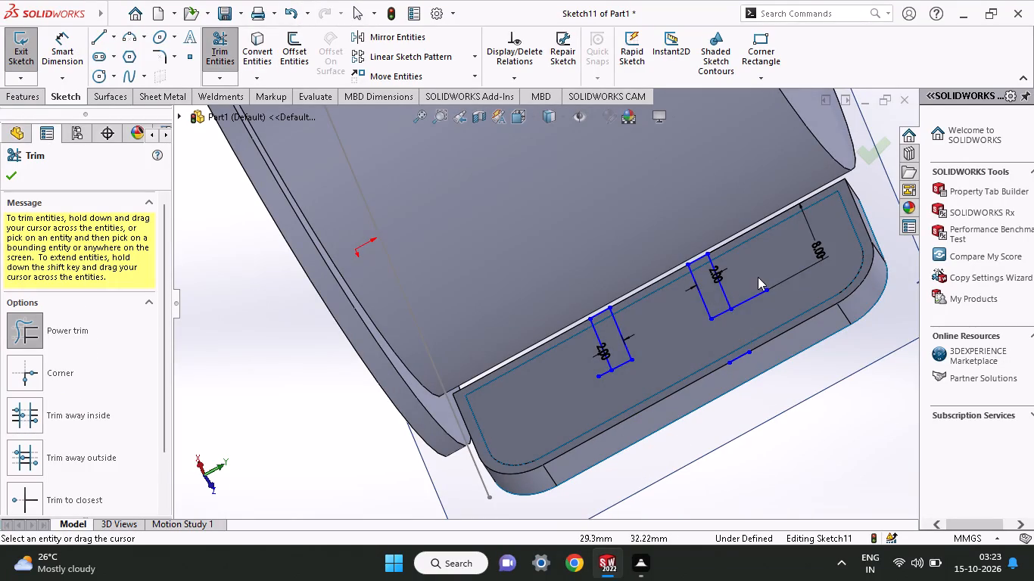
pyautogui.moveTo(758, 275); pyautogui.dragTo(774, 354)
pyautogui.moveTo(744, 330); pyautogui.dragTo(741, 414)
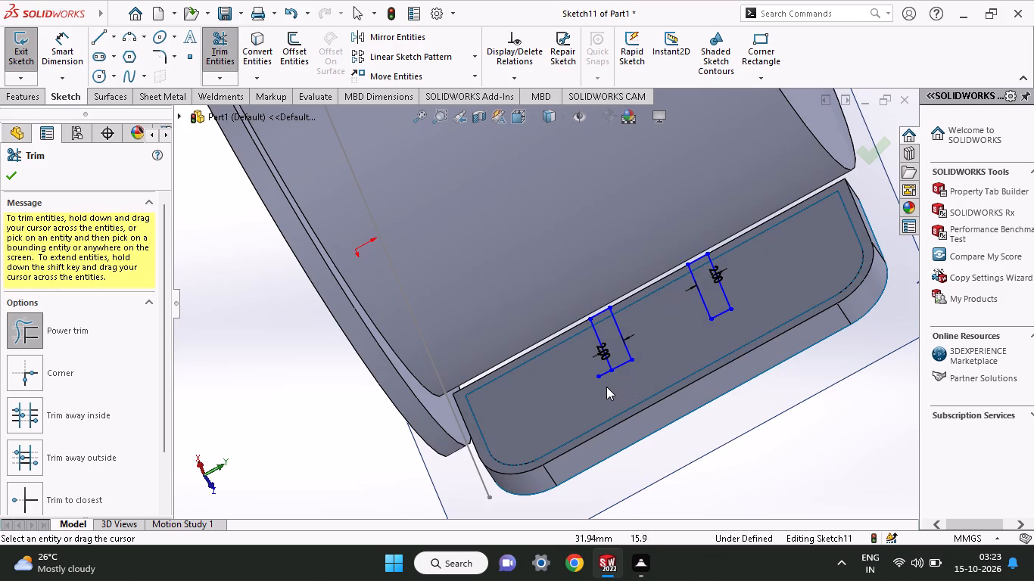
pyautogui.moveTo(606, 387); pyautogui.dragTo(599, 369)
pyautogui.click(5, 171)
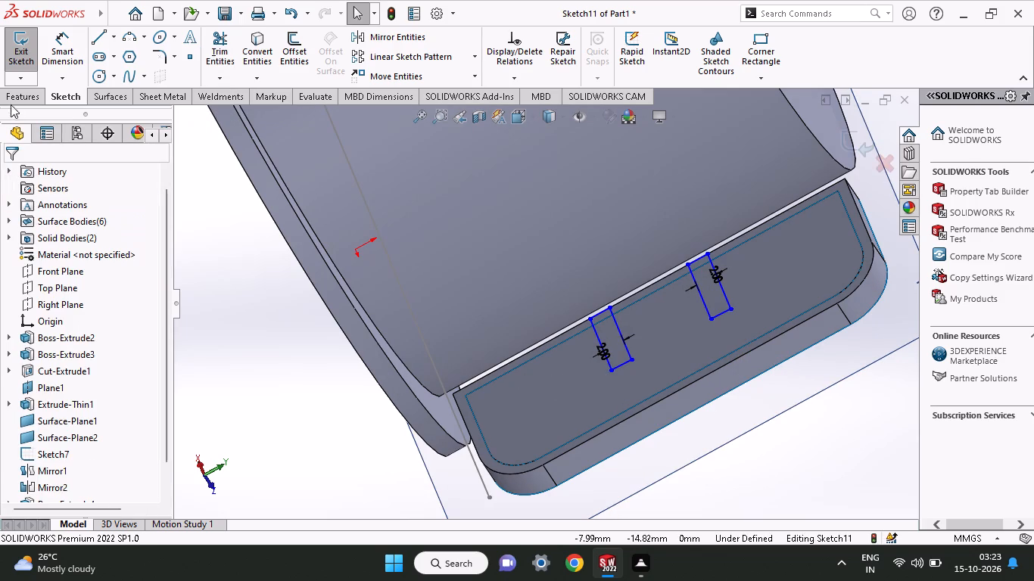
# Extrude both rib rectangles from the flange up to the cylinder's outer surface, with Merge result on.
pyautogui.click(11, 104)
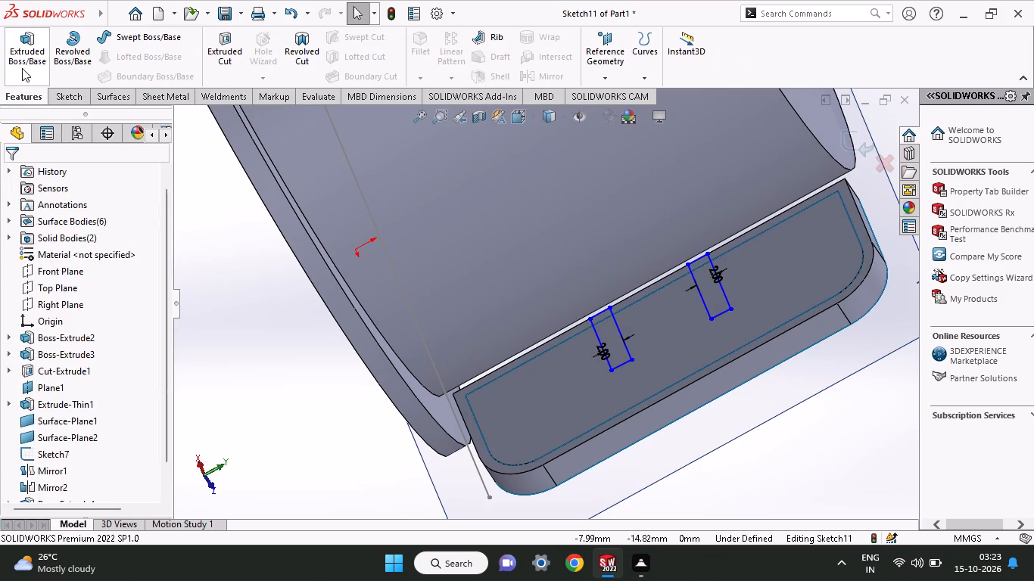
pyautogui.click(22, 68)
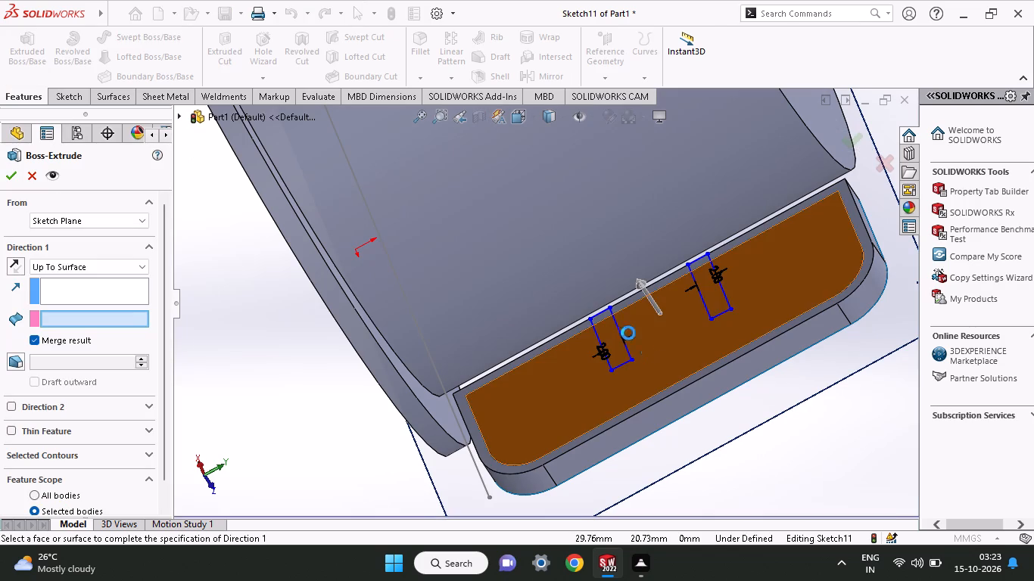
pyautogui.click(604, 333)
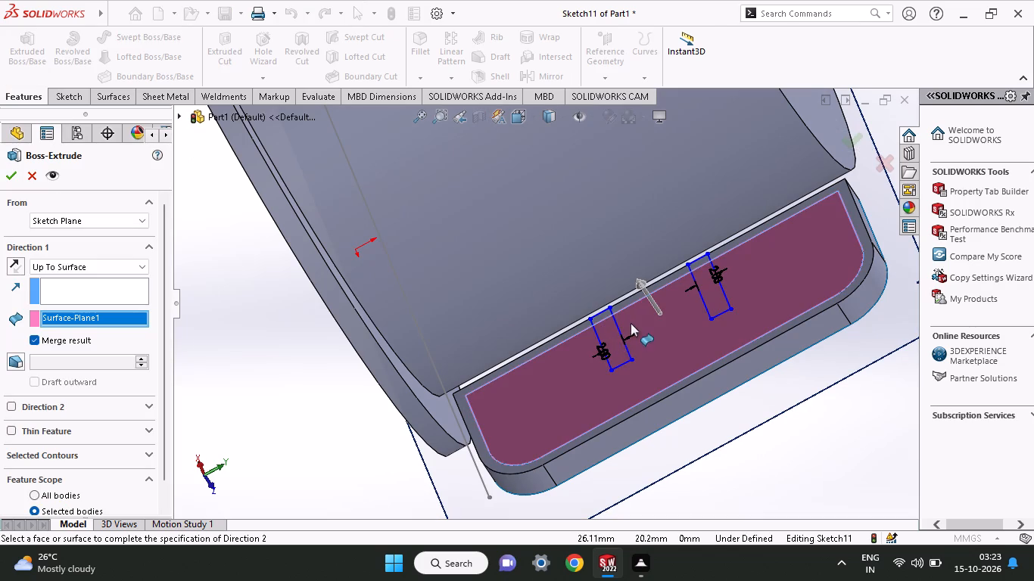
pyautogui.click(42, 263)
pyautogui.click(43, 280)
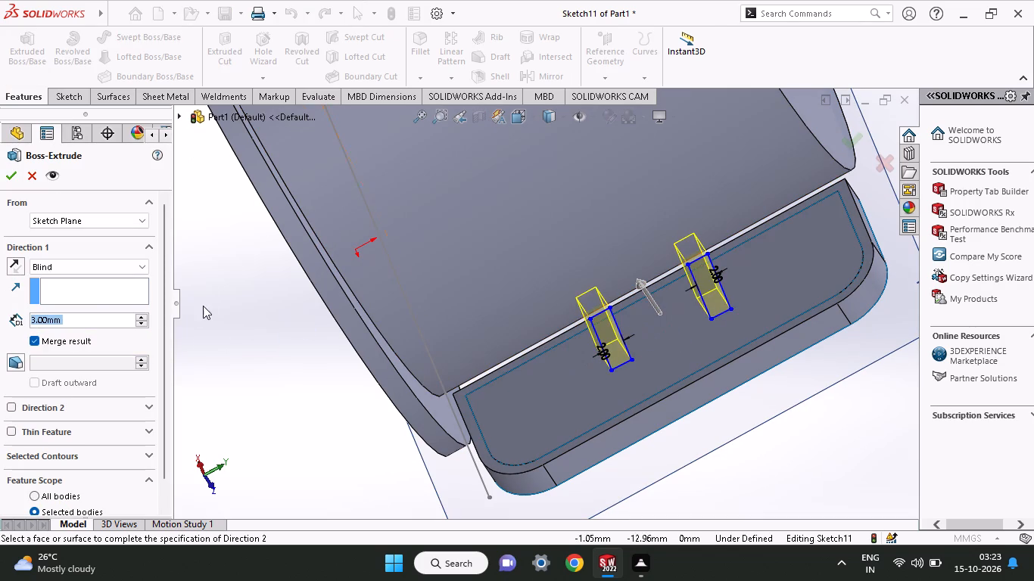
pyautogui.click(73, 267)
pyautogui.click(72, 321)
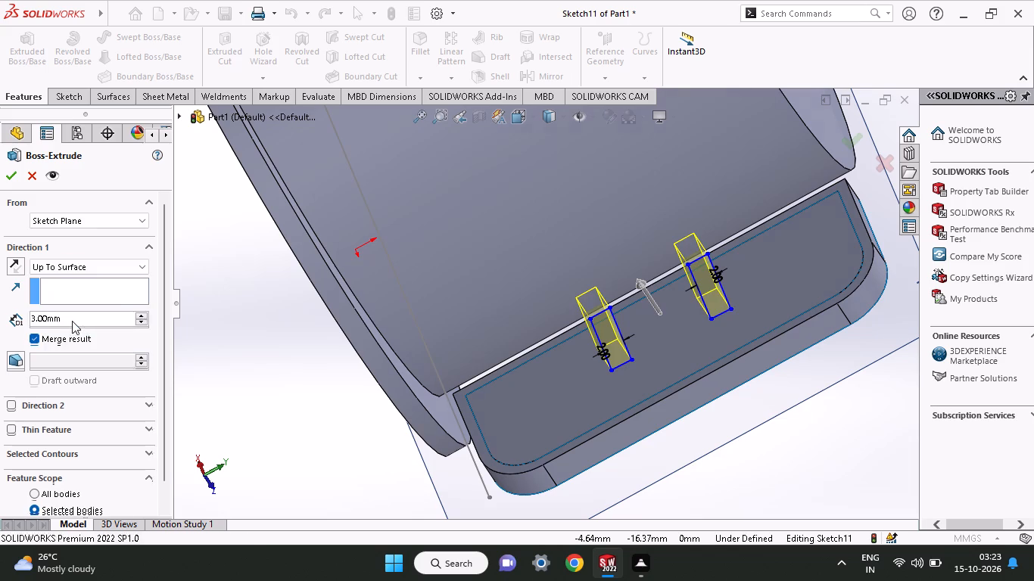
pyautogui.moveTo(295, 428); pyautogui.dragTo(273, 377, button='middle')
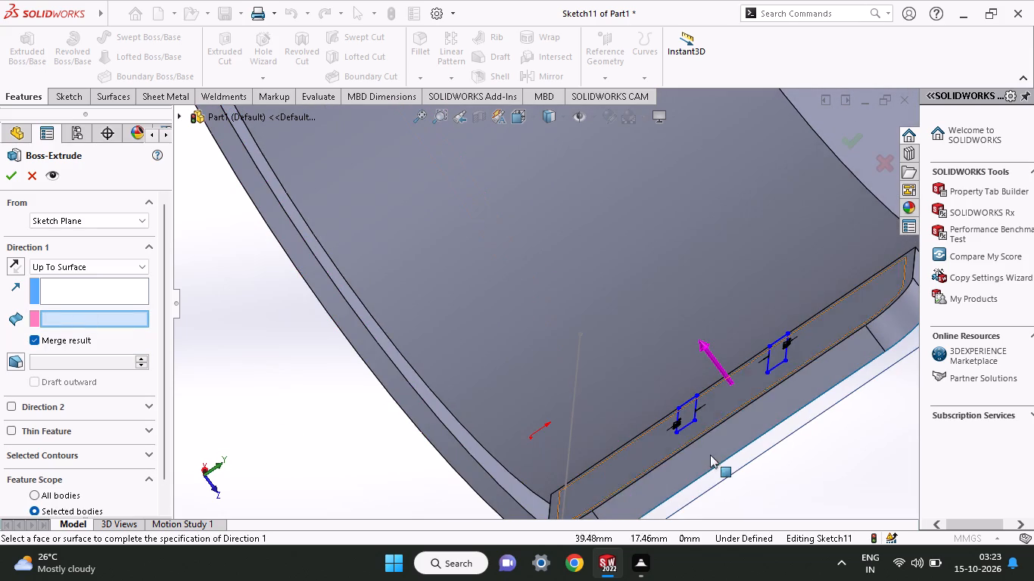
pyautogui.click(643, 383)
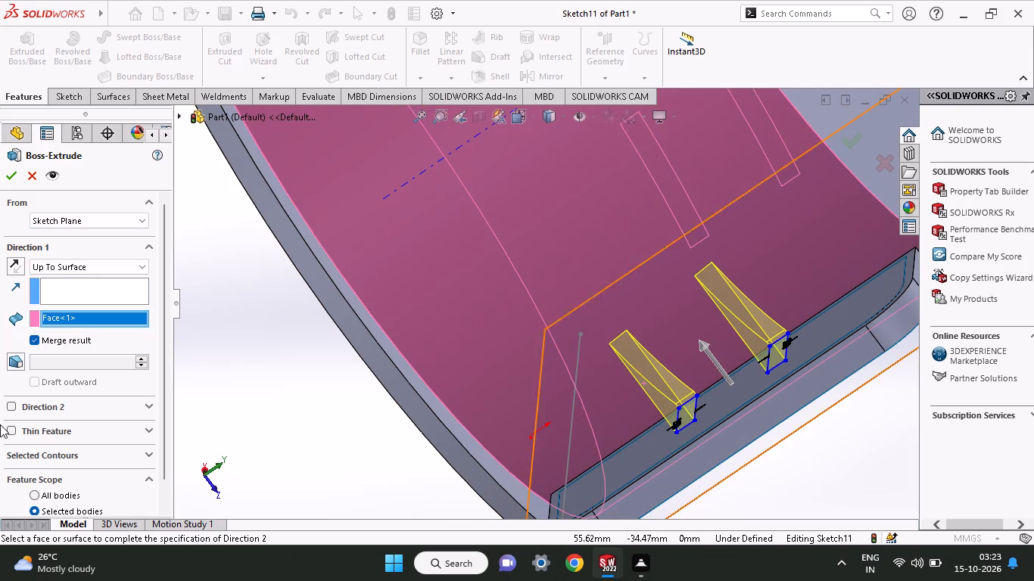
pyautogui.click(2, 171)
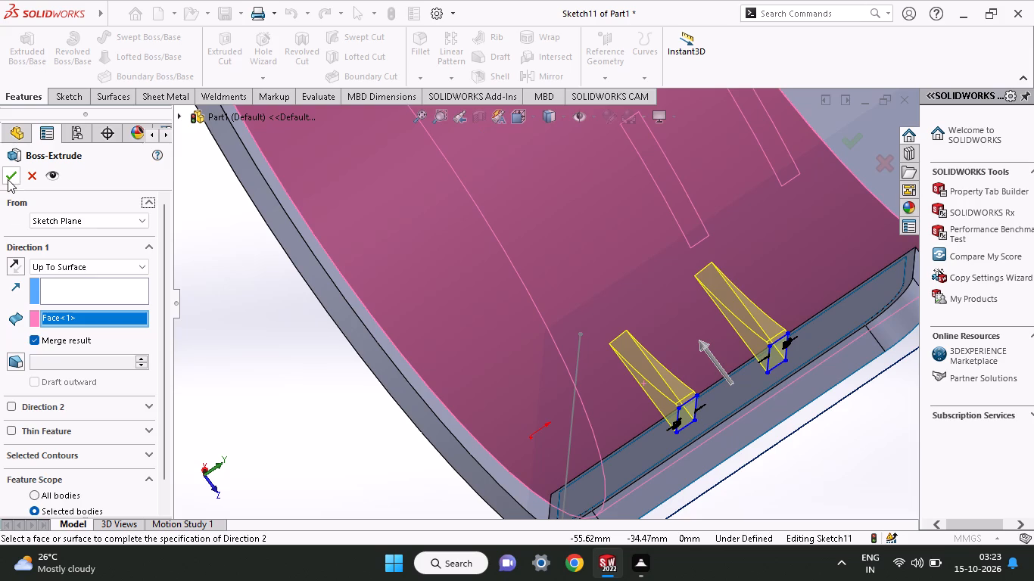
pyautogui.click(8, 179)
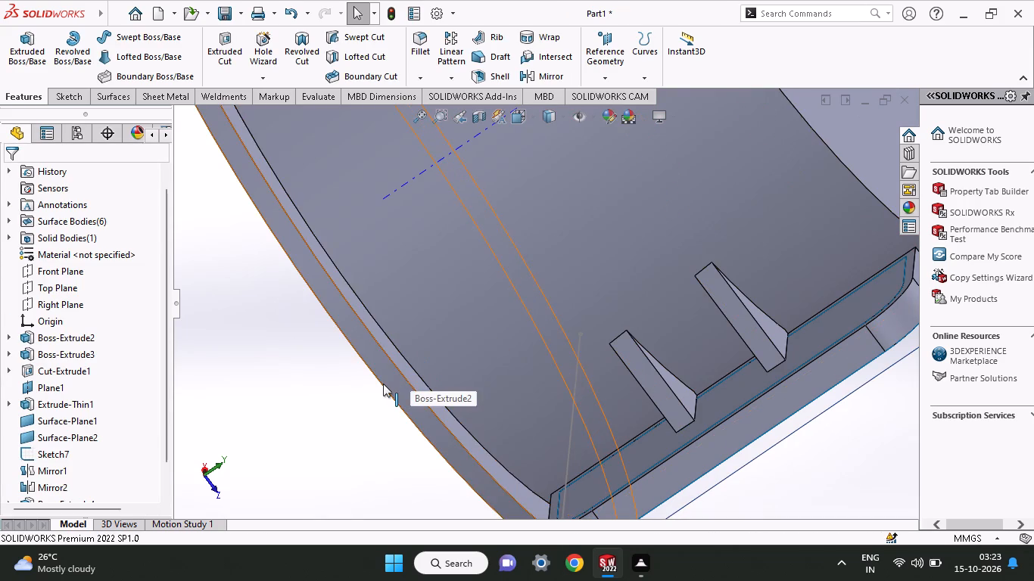
# Hide the reference plane Plane1 that runs through the side flanges.
pyautogui.keyDown('ctrl'); pyautogui.scroll(6, 383, 384); pyautogui.keyUp('ctrl')
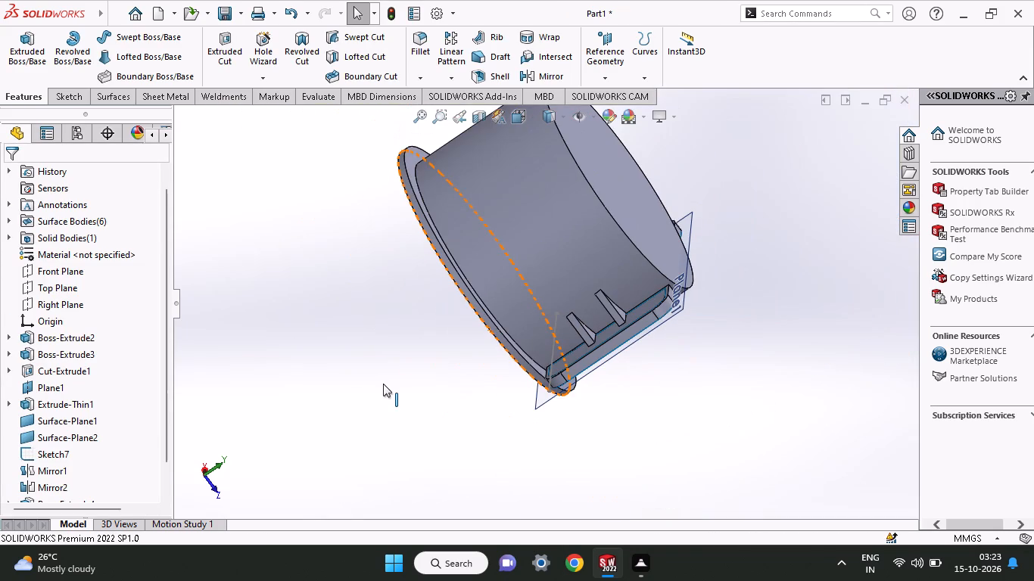
pyautogui.moveTo(422, 390); pyautogui.dragTo(533, 406, button='middle')
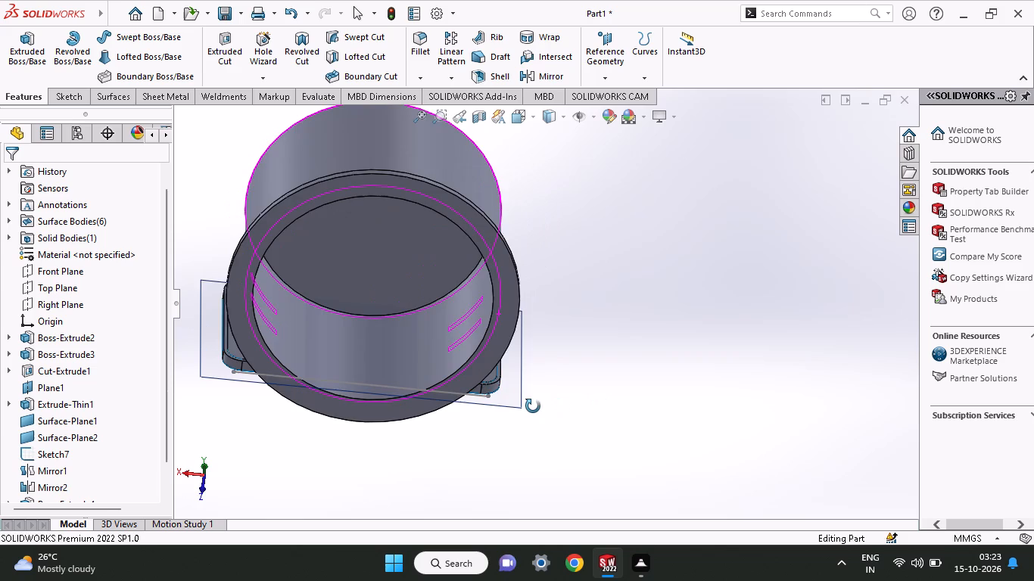
pyautogui.moveTo(533, 406); pyautogui.dragTo(509, 407, button='middle')
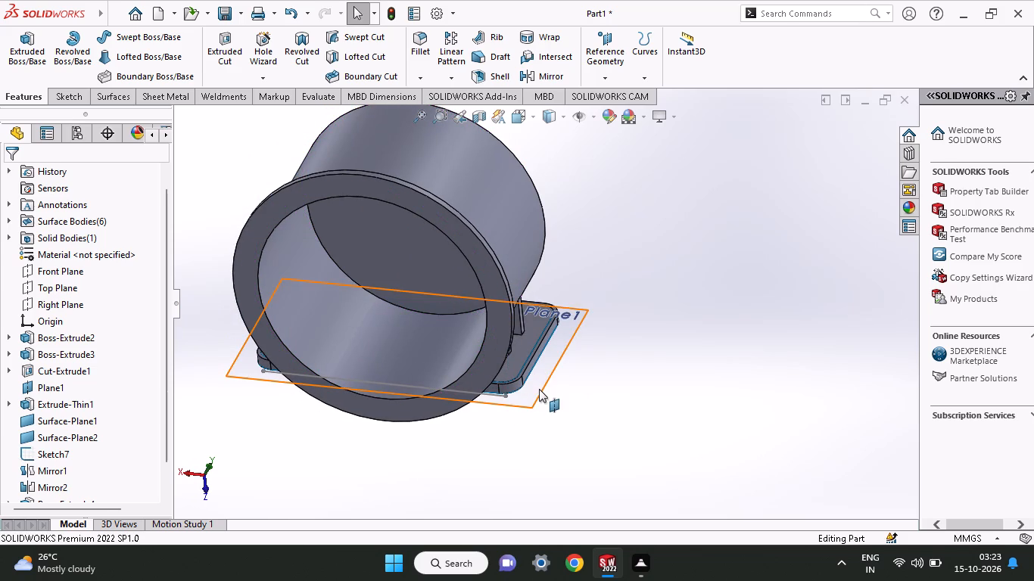
pyautogui.click(539, 389)
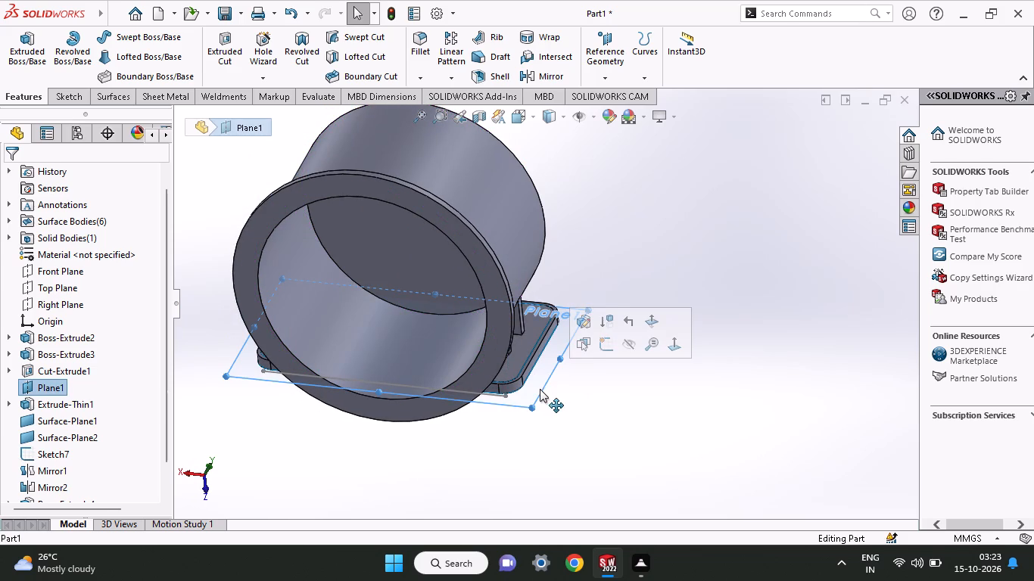
pyautogui.click(631, 350)
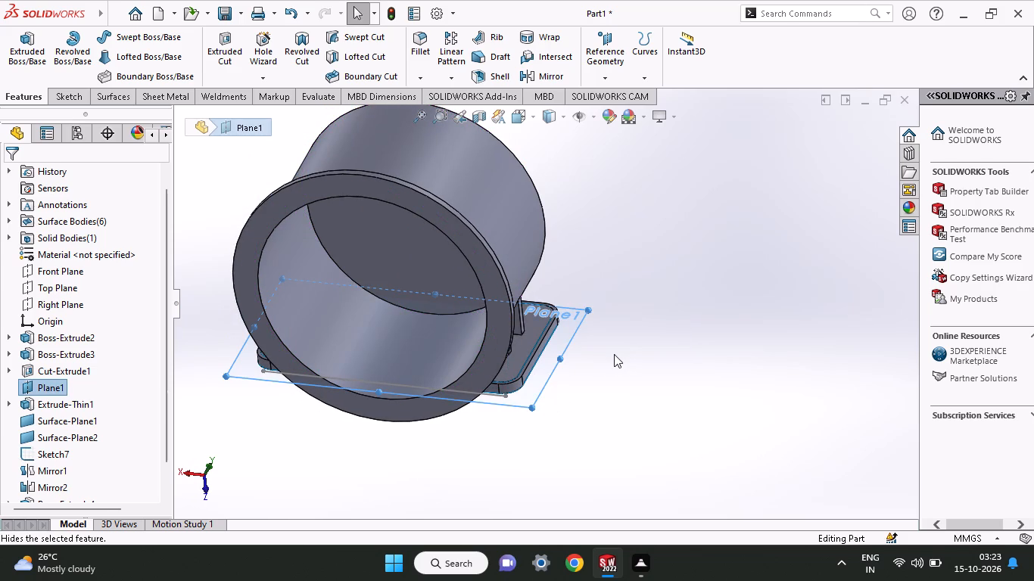
# Hide Sketch7, the leftover straight line spanning between the two side flanges.
pyautogui.moveTo(586, 400); pyautogui.dragTo(612, 365, button='middle')
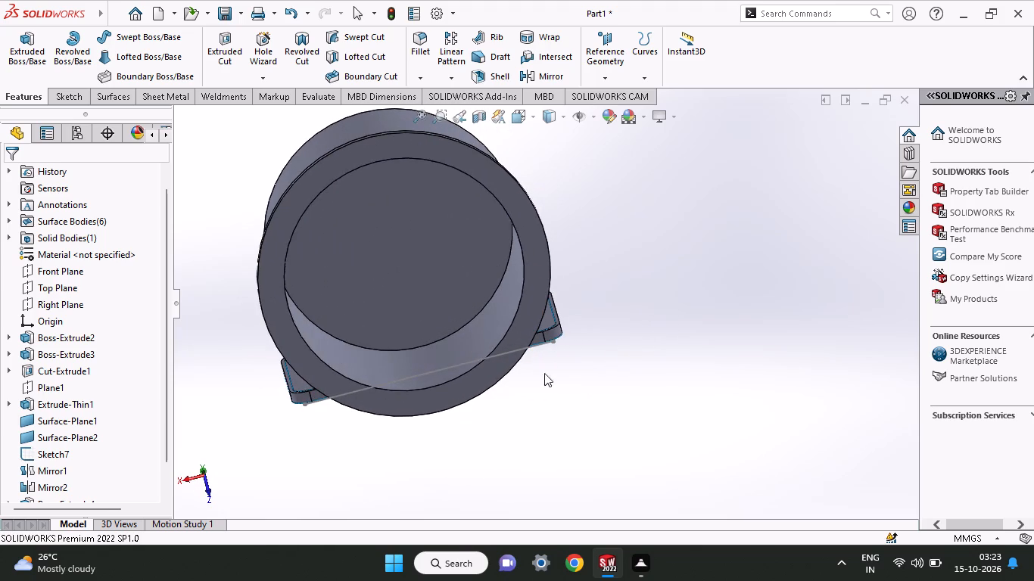
pyautogui.click(442, 368)
pyautogui.rightClick(442, 368)
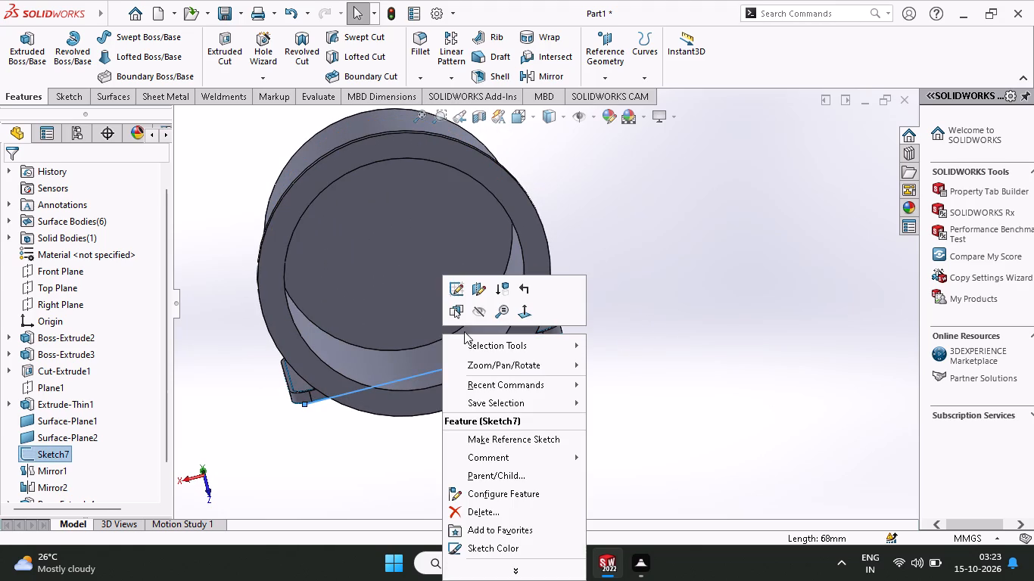
pyautogui.click(475, 313)
# On the flat floor inside the hollow cylinder, sketch a circle about 12.7 mm in diameter centred on the origin.
pyautogui.moveTo(641, 354); pyautogui.dragTo(464, 502, button='middle')
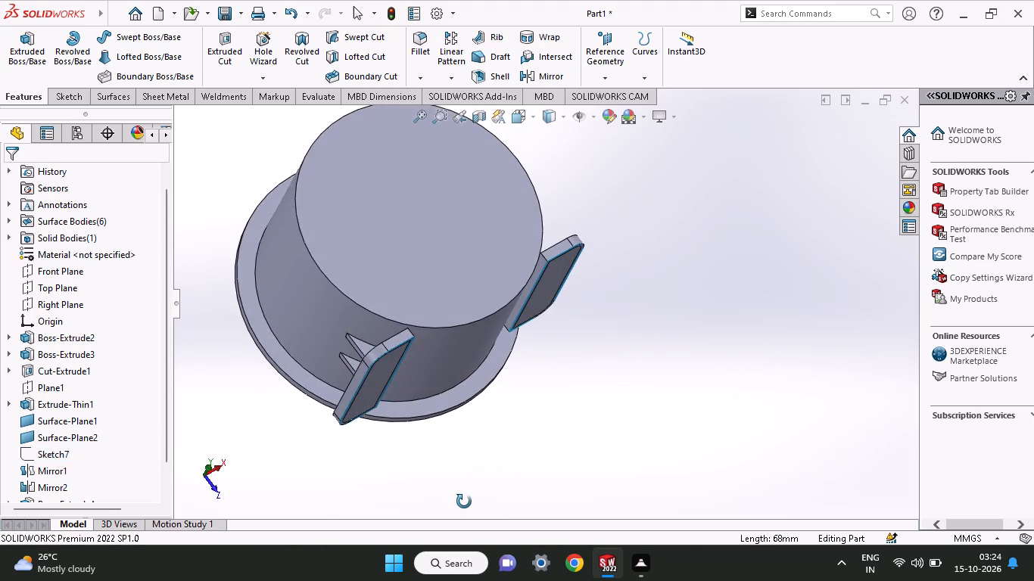
pyautogui.moveTo(464, 502); pyautogui.dragTo(584, 381, button='middle')
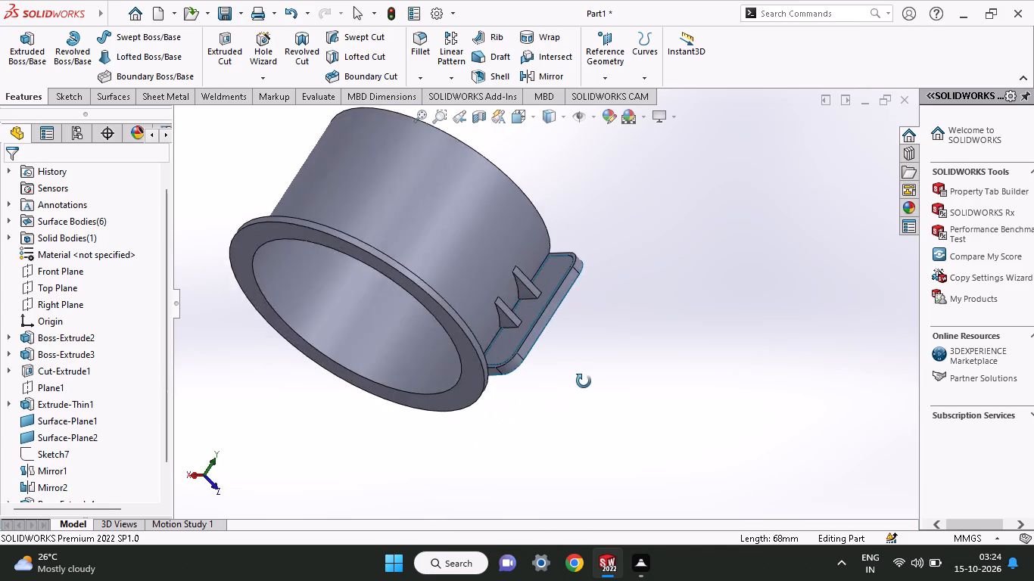
pyautogui.moveTo(584, 381); pyautogui.dragTo(695, 319, button='middle')
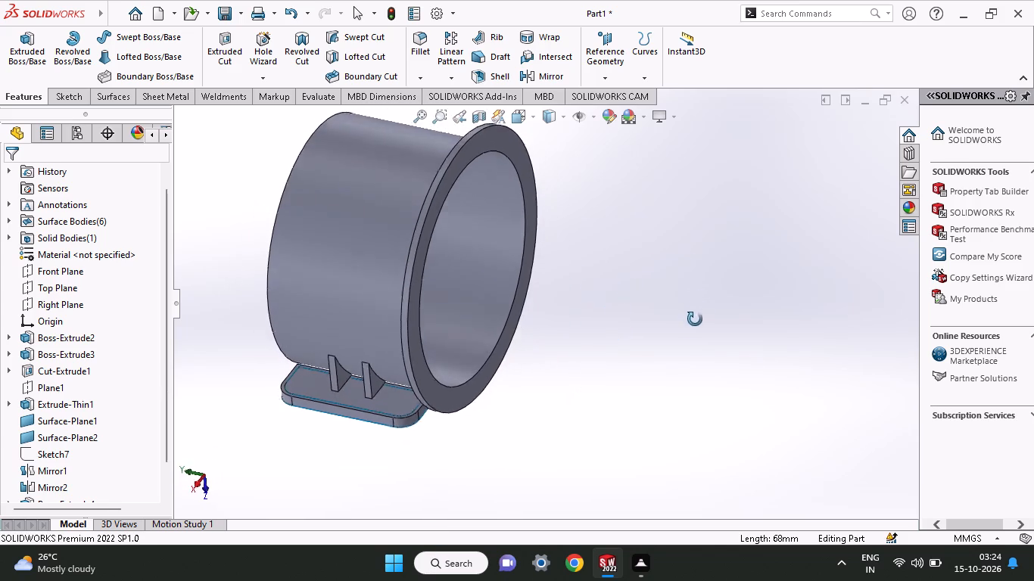
pyautogui.moveTo(695, 319); pyautogui.dragTo(681, 324, button='middle')
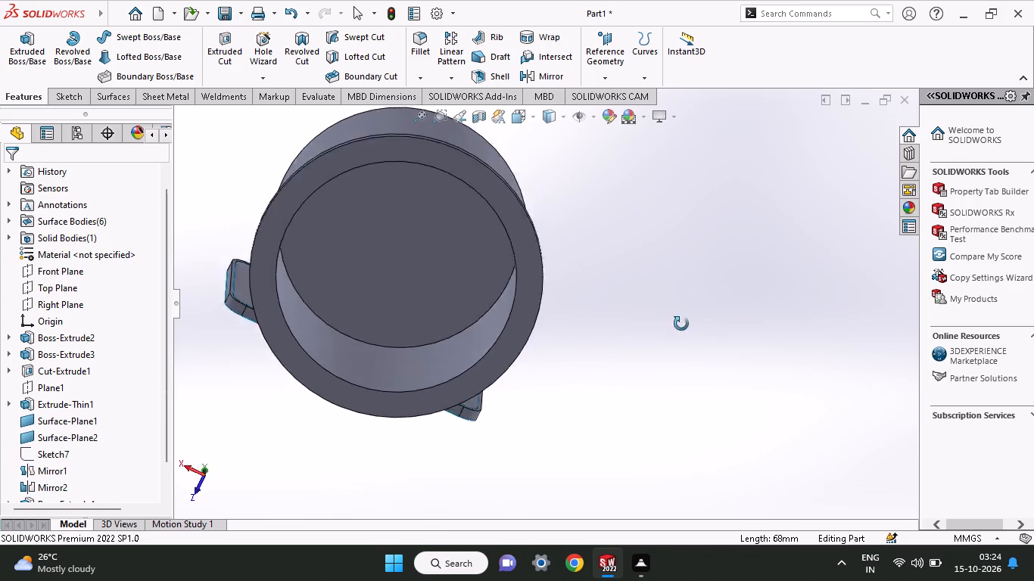
pyautogui.moveTo(681, 324); pyautogui.dragTo(685, 259, button='middle')
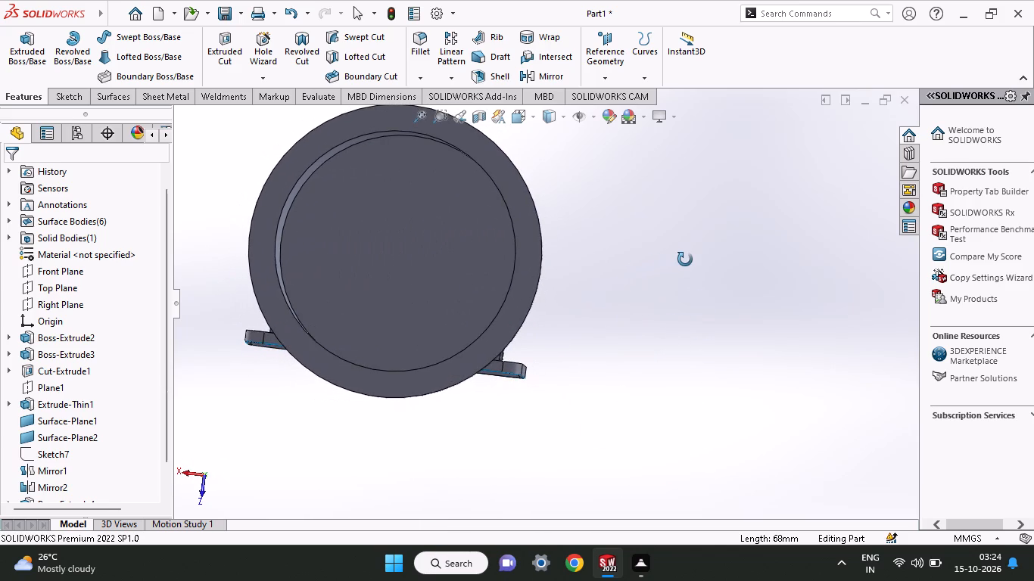
pyautogui.moveTo(685, 259); pyautogui.dragTo(690, 307, button='middle')
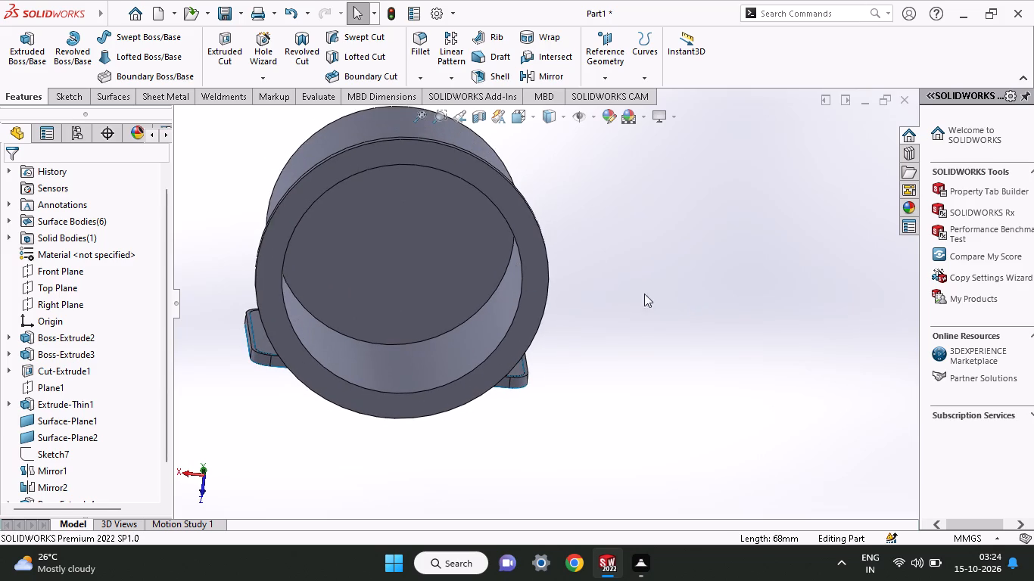
pyautogui.click(449, 250)
pyautogui.click(512, 203)
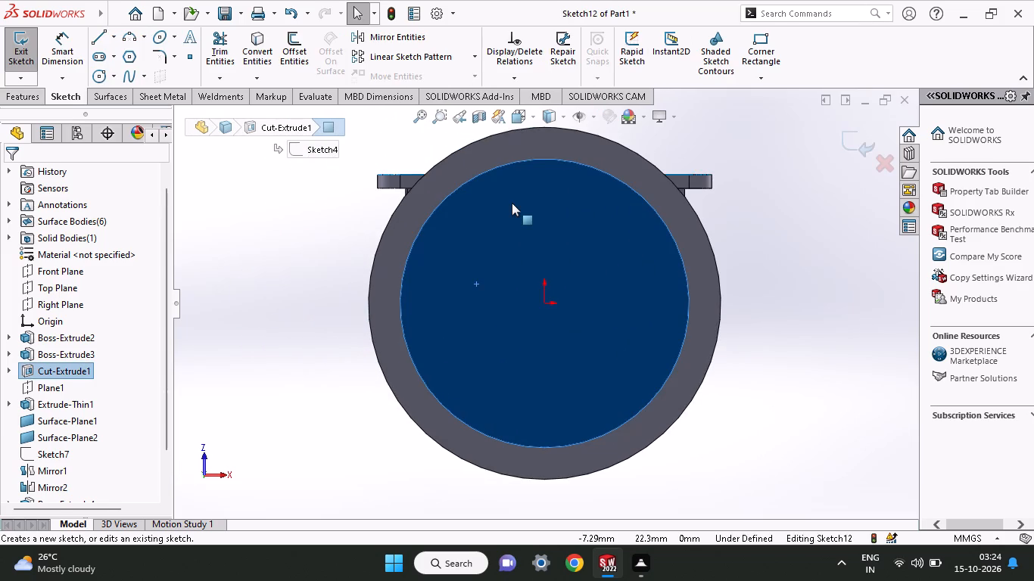
pyautogui.click(97, 79)
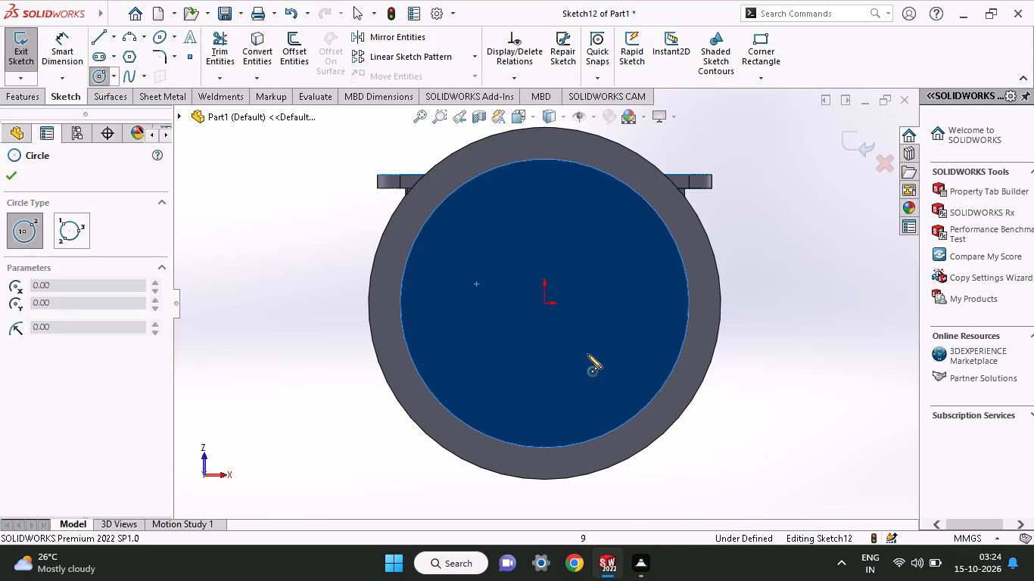
pyautogui.click(545, 301)
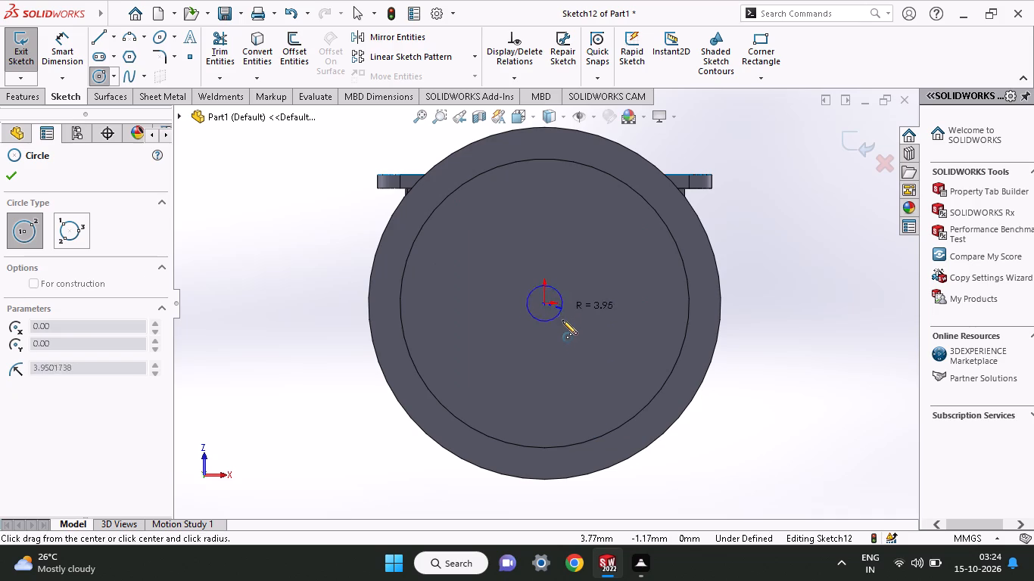
pyautogui.click(563, 325)
# Dimension the circle's diameter as 16 mm.
pyautogui.click(54, 54)
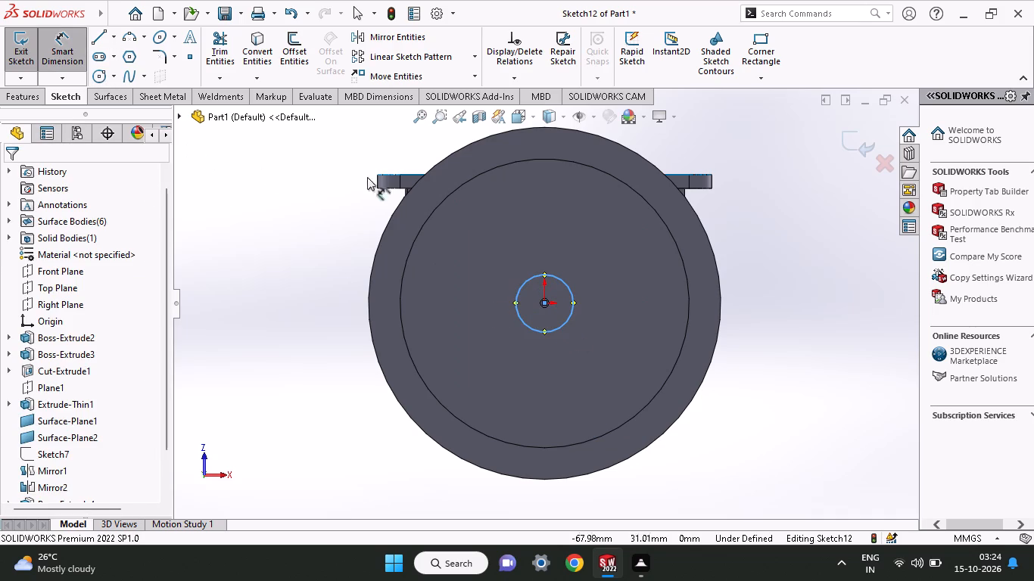
pyautogui.click(567, 320)
pyautogui.moveTo(559, 355); pyautogui.dragTo(567, 379)
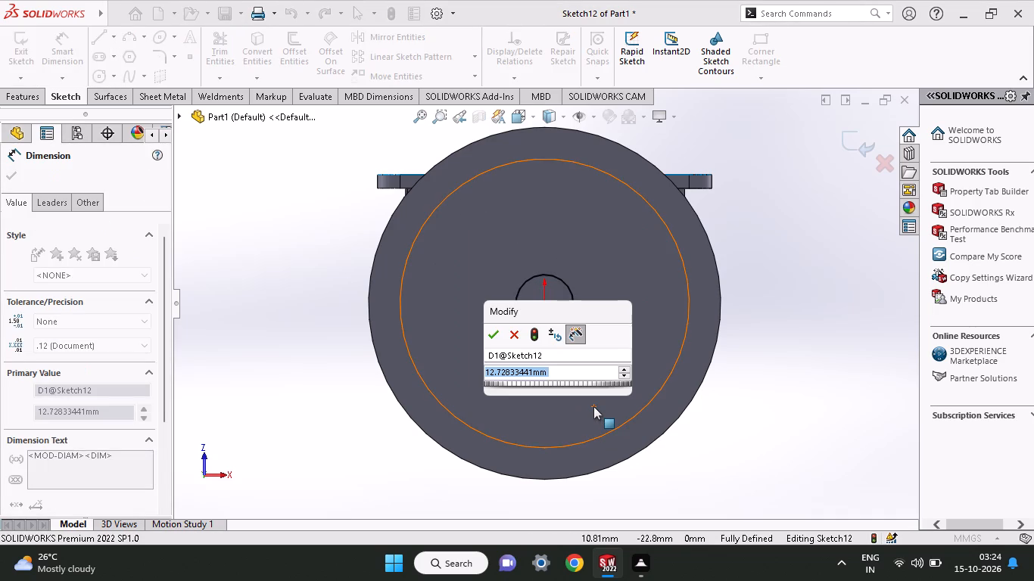
pyautogui.press('1')
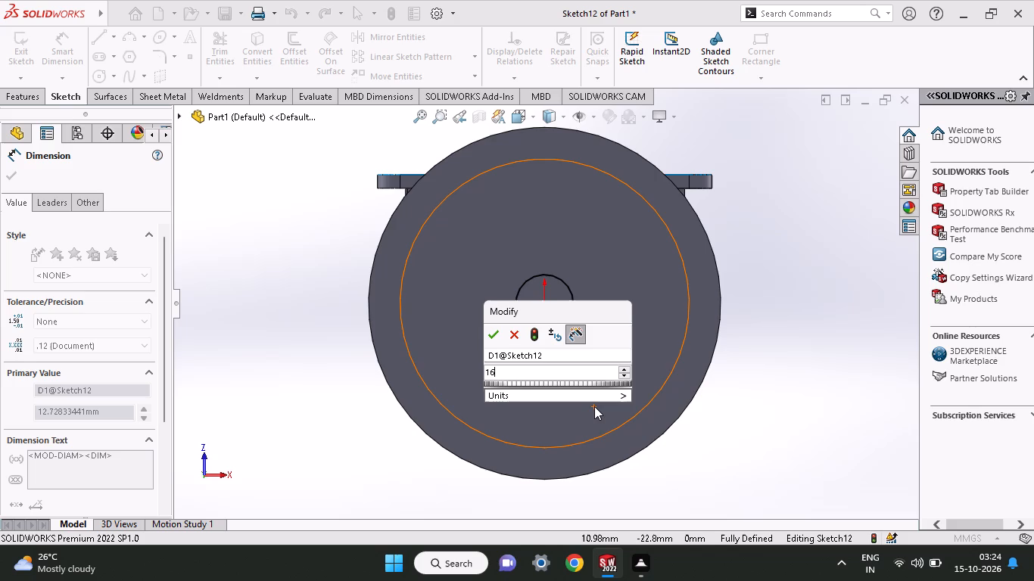
pyautogui.click(489, 342)
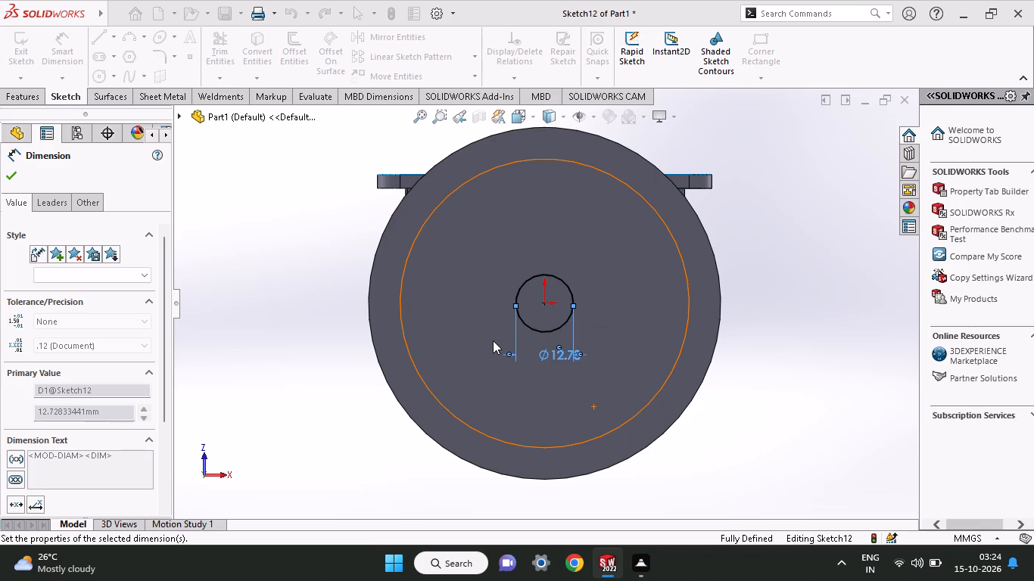
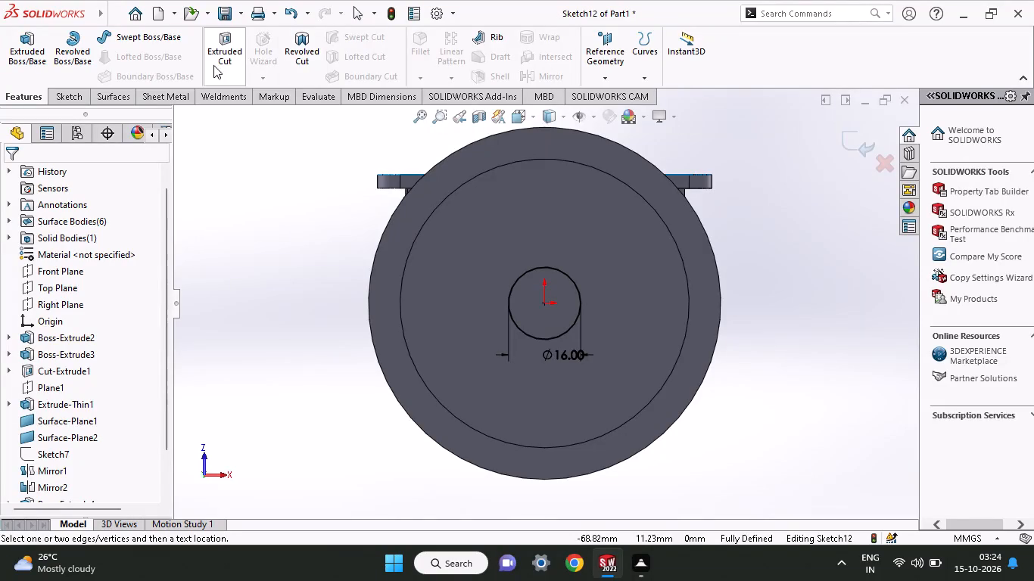
# Cut-extrude the 16 mm circle through the floor, blind 30 mm in the first direction and 35 mm in the second.
pyautogui.click(213, 65)
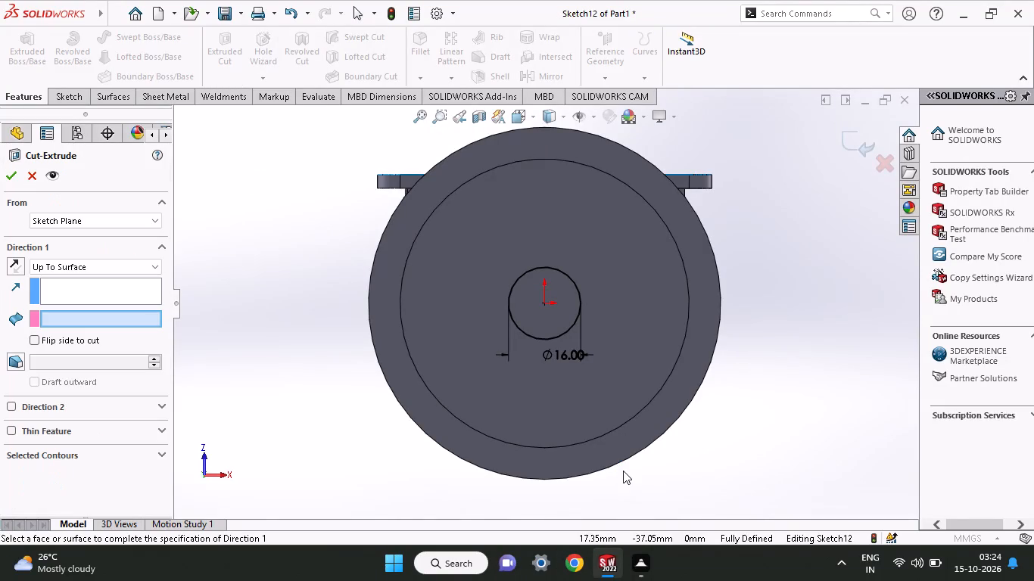
pyautogui.moveTo(609, 467); pyautogui.dragTo(660, 380, button='middle')
pyautogui.scroll(-1, 655, 380)
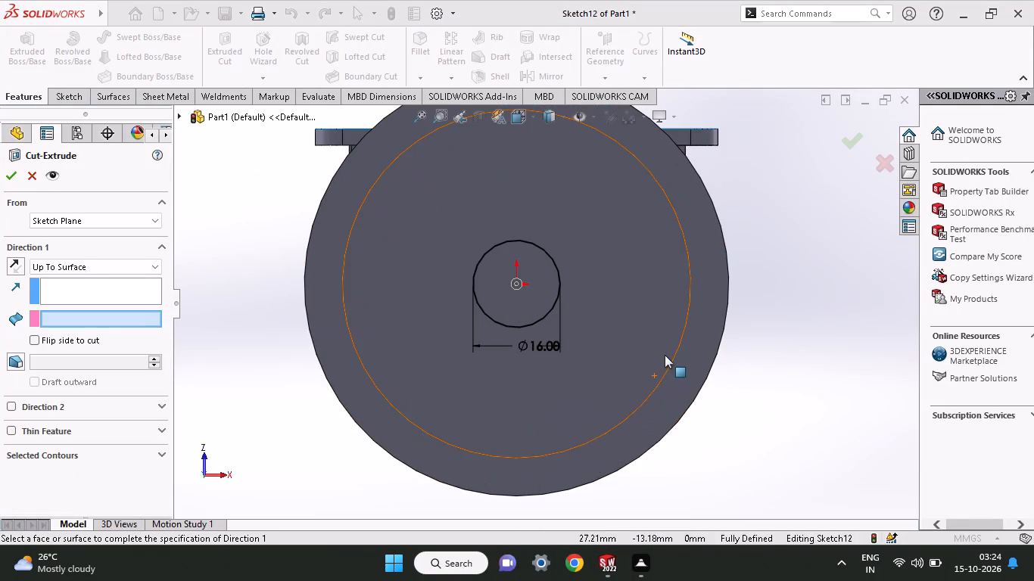
pyautogui.click(524, 311)
pyautogui.scroll(1, 521, 311)
pyautogui.click(84, 266)
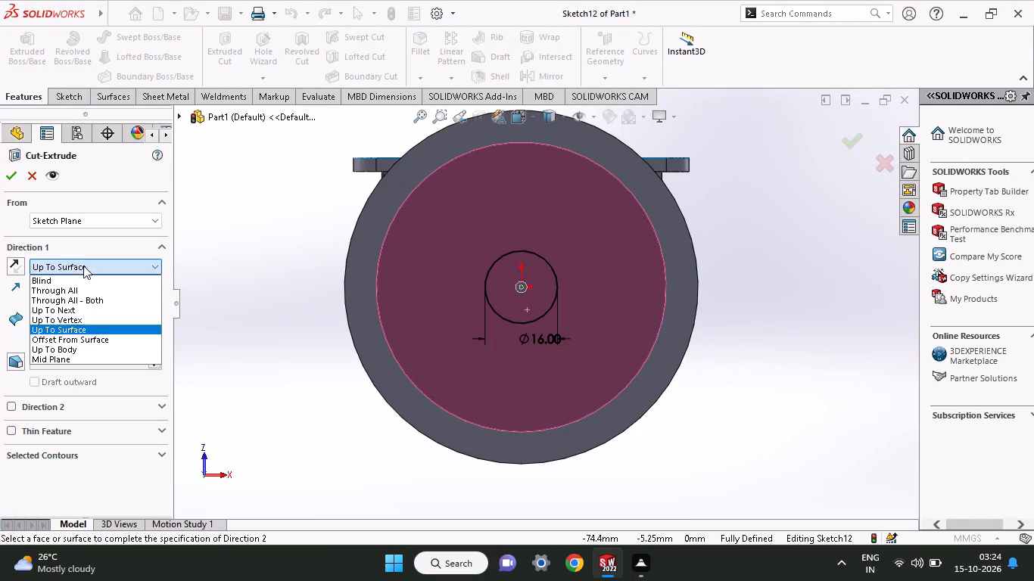
pyautogui.click(85, 279)
pyautogui.moveTo(563, 346); pyautogui.dragTo(649, 340, button='middle')
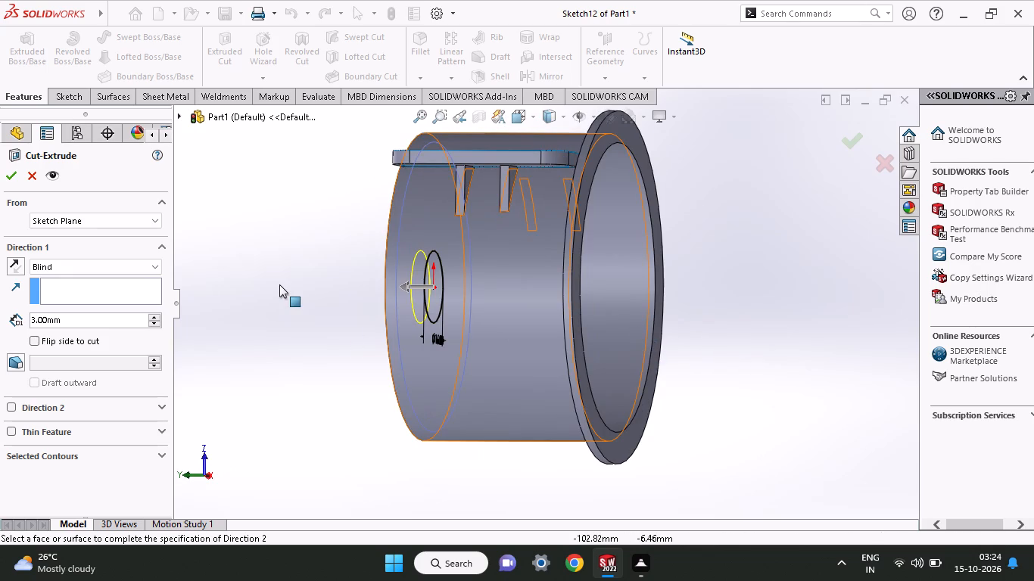
pyautogui.moveTo(401, 294); pyautogui.dragTo(301, 322)
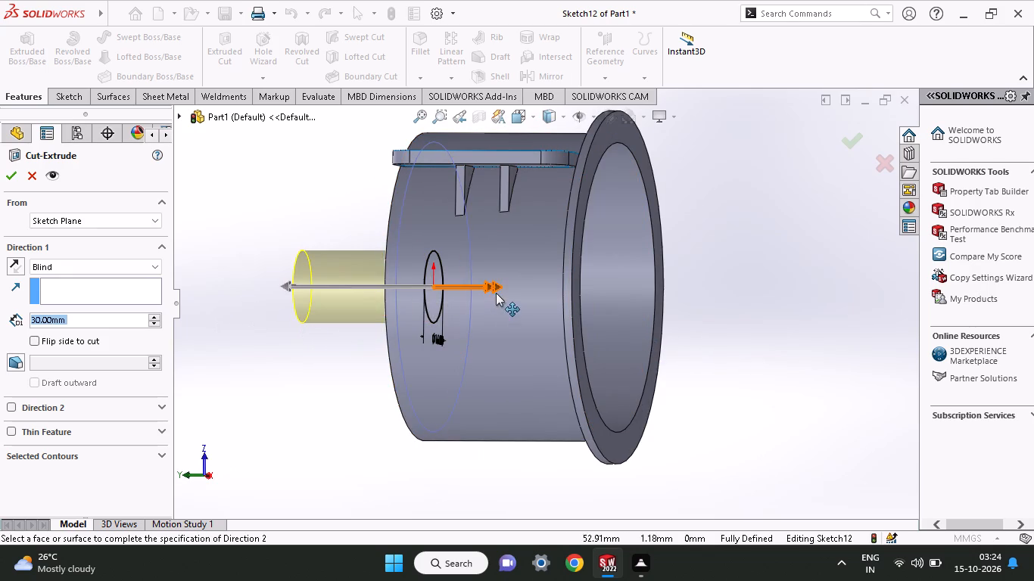
pyautogui.moveTo(496, 293); pyautogui.dragTo(587, 288)
pyautogui.click(2, 176)
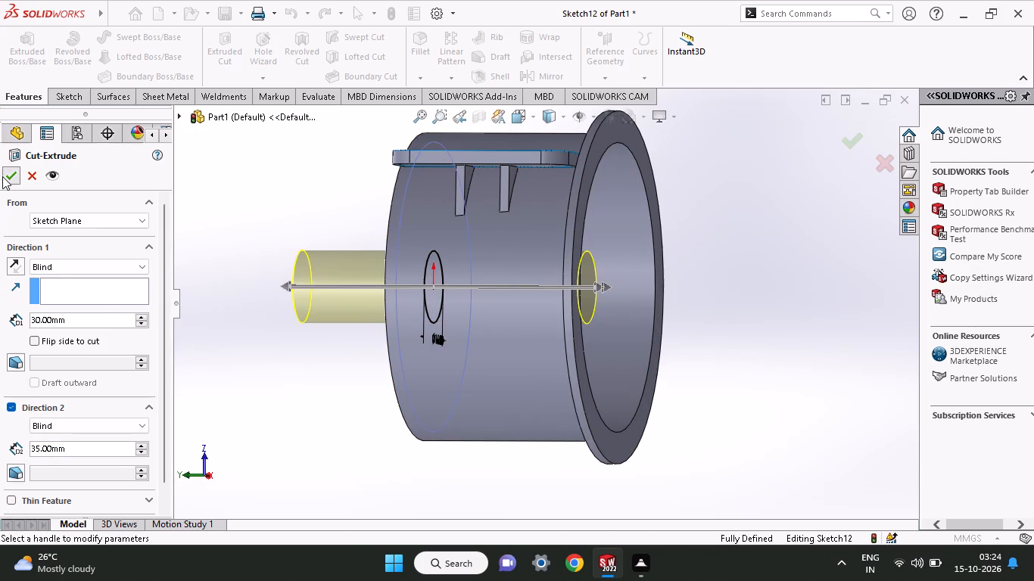
# Examine the new centre hole and the flanged cylinder from the open end, closed end and sides.
pyautogui.moveTo(758, 374); pyautogui.dragTo(672, 413, button='middle')
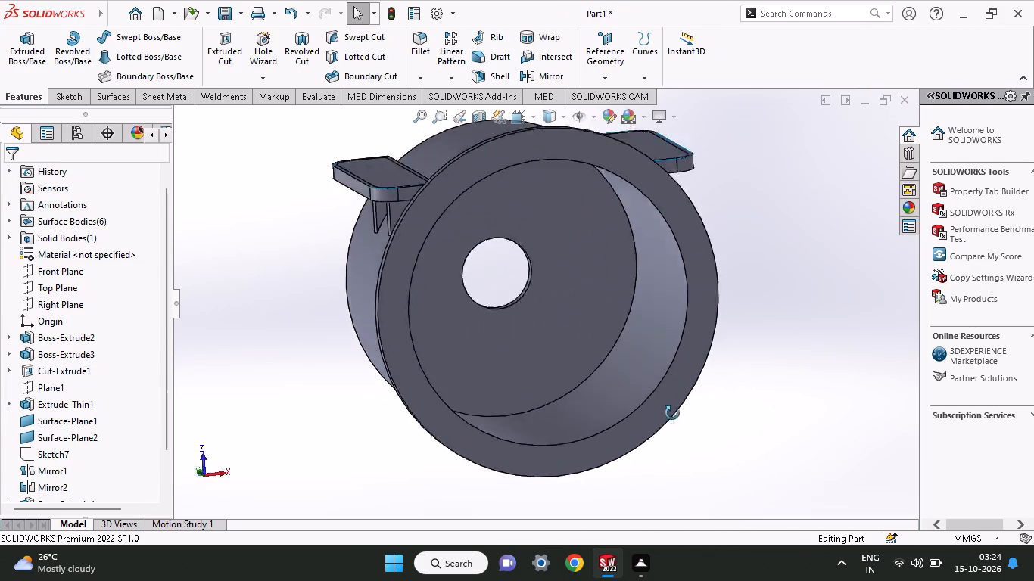
pyautogui.moveTo(672, 413); pyautogui.dragTo(528, 161, button='middle')
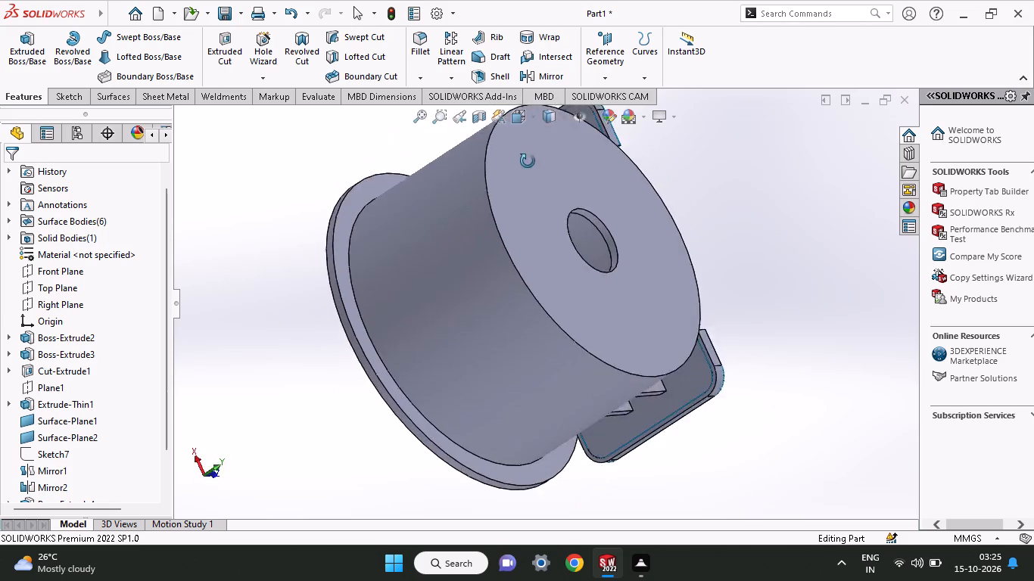
pyautogui.moveTo(528, 161); pyautogui.dragTo(651, 85, button='middle')
pyautogui.moveTo(640, 427); pyautogui.dragTo(637, 268, button='middle')
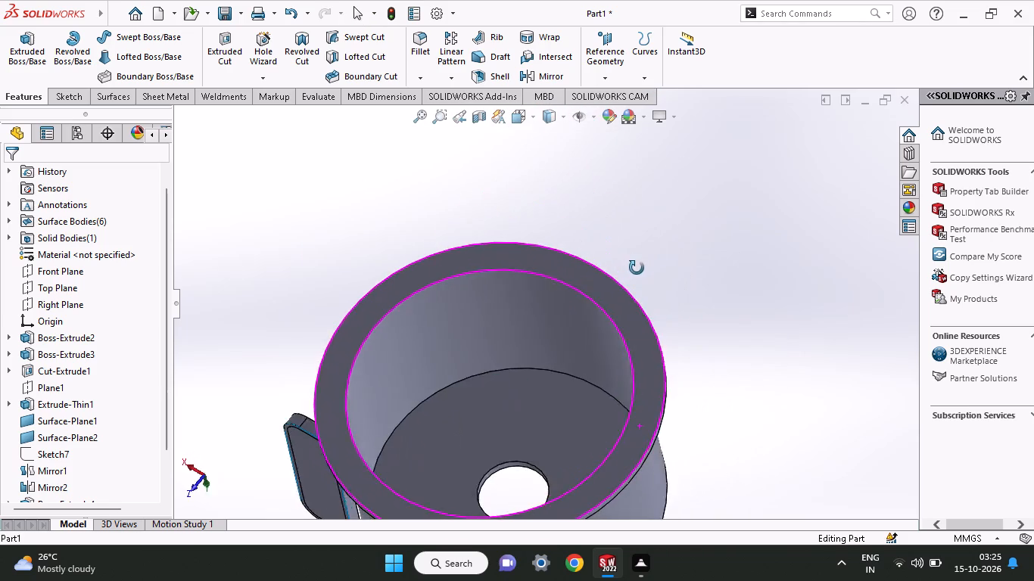
pyautogui.moveTo(637, 268); pyautogui.dragTo(654, 400, button='middle')
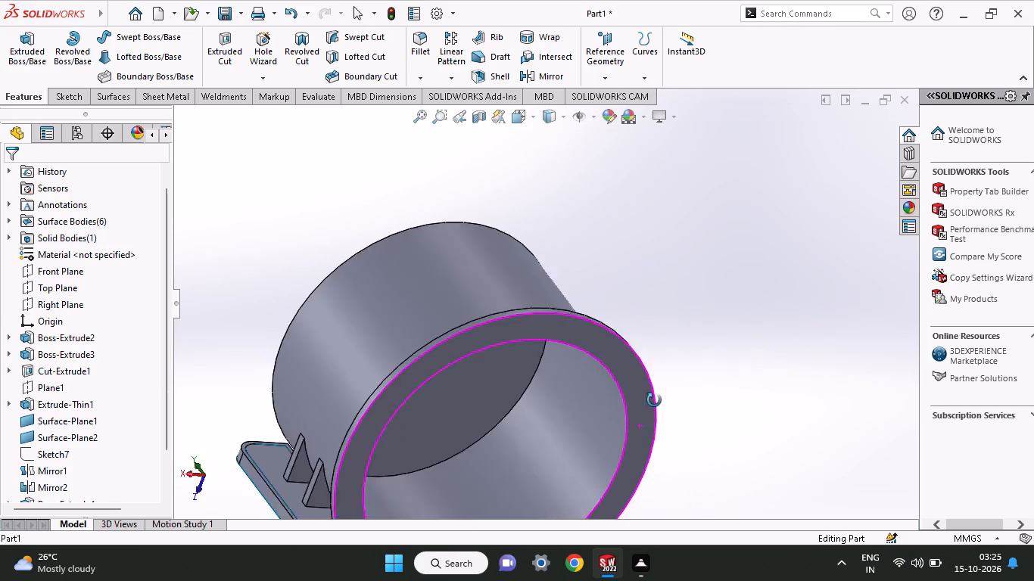
pyautogui.moveTo(654, 400); pyautogui.dragTo(708, 303, button='middle')
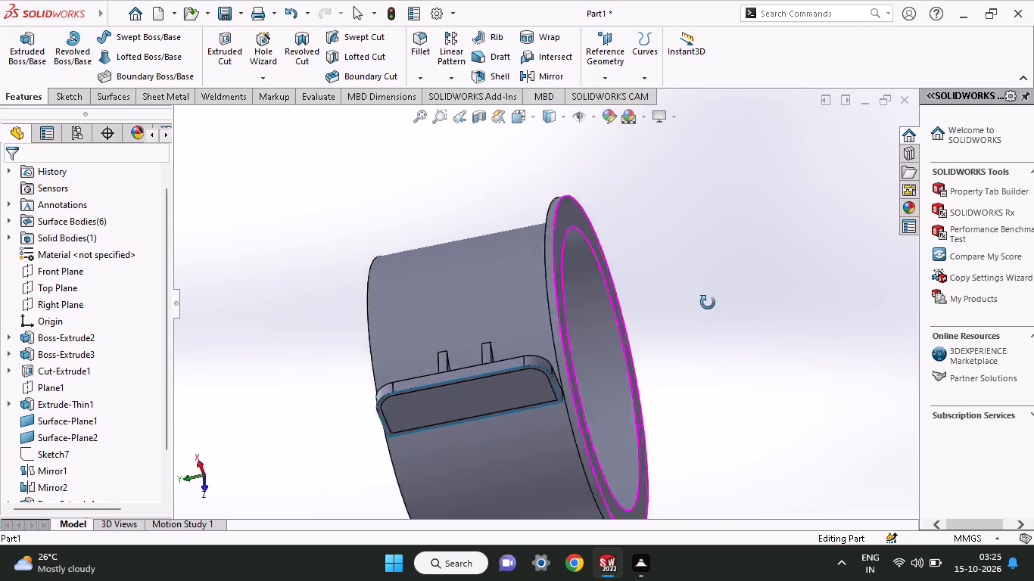
pyautogui.moveTo(708, 303); pyautogui.dragTo(625, 307, button='middle')
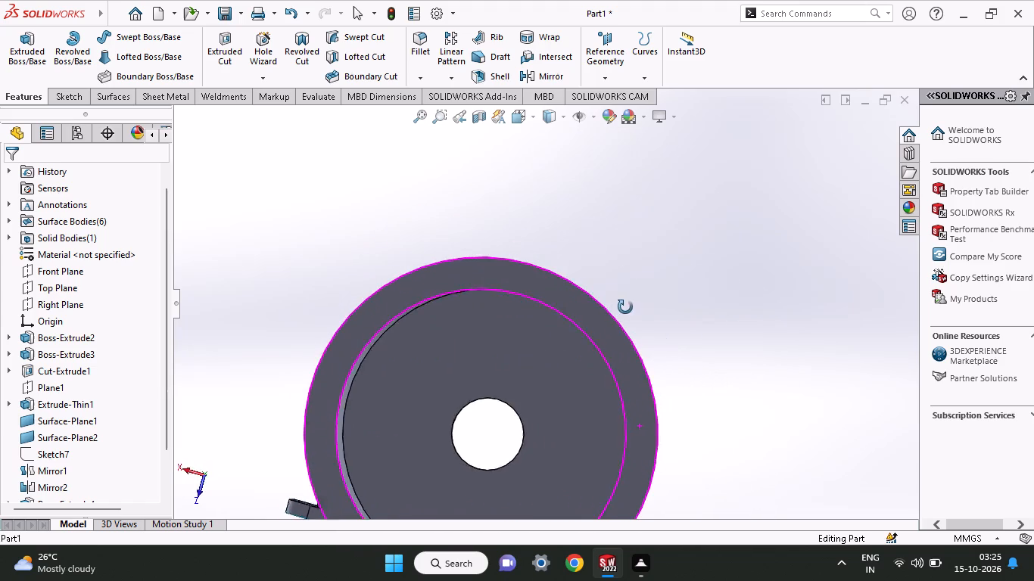
pyautogui.moveTo(625, 307); pyautogui.dragTo(609, 339, button='middle')
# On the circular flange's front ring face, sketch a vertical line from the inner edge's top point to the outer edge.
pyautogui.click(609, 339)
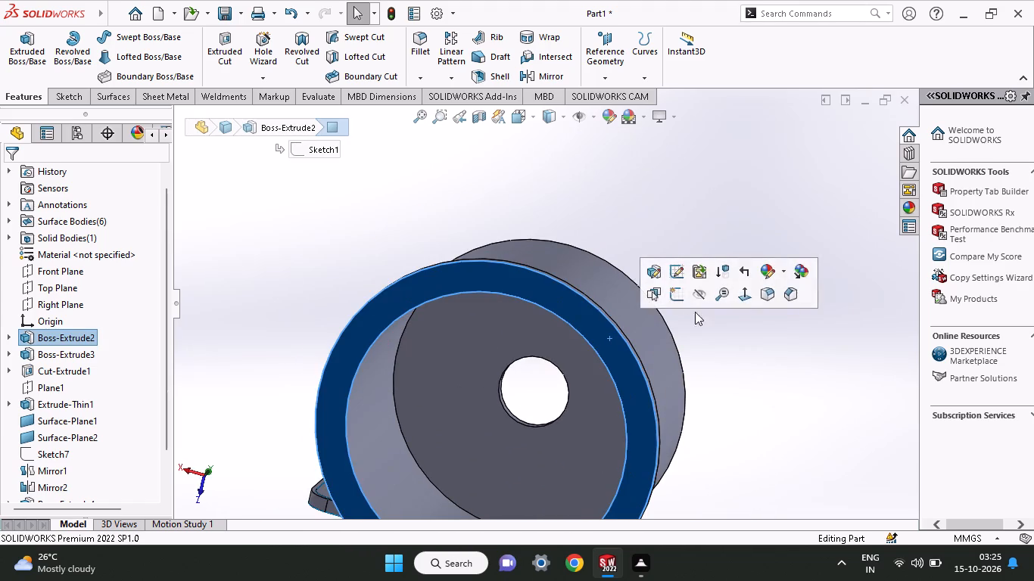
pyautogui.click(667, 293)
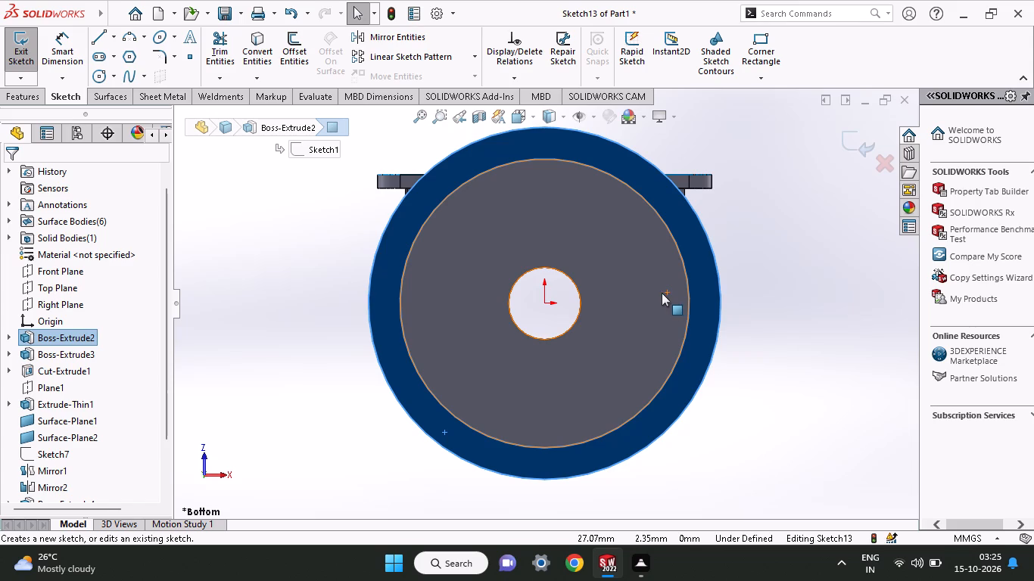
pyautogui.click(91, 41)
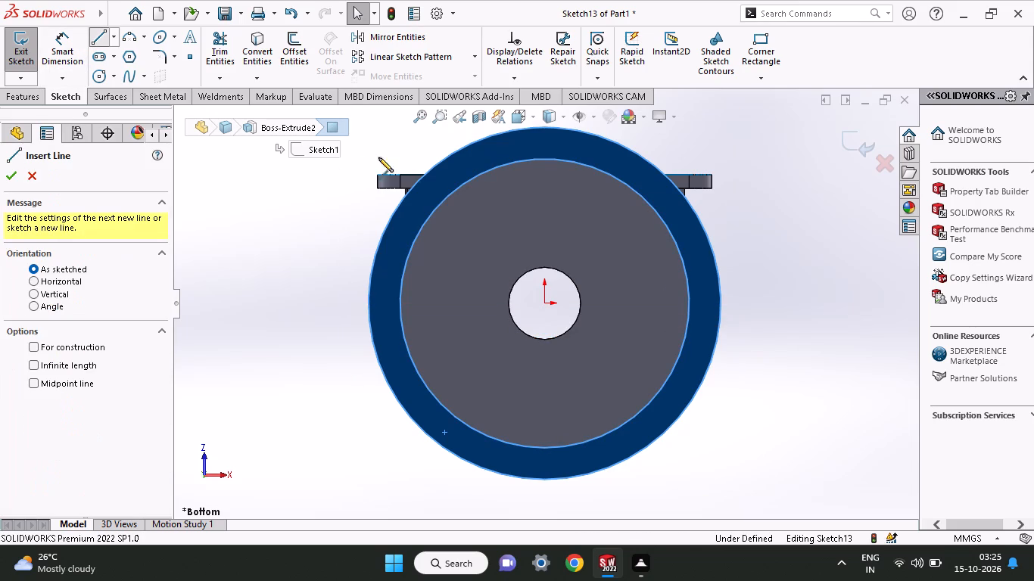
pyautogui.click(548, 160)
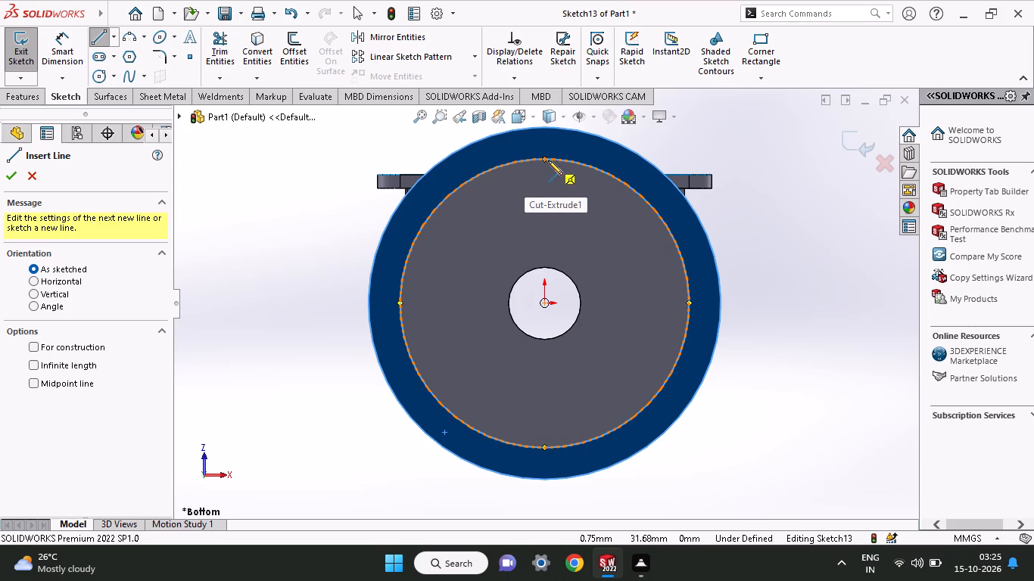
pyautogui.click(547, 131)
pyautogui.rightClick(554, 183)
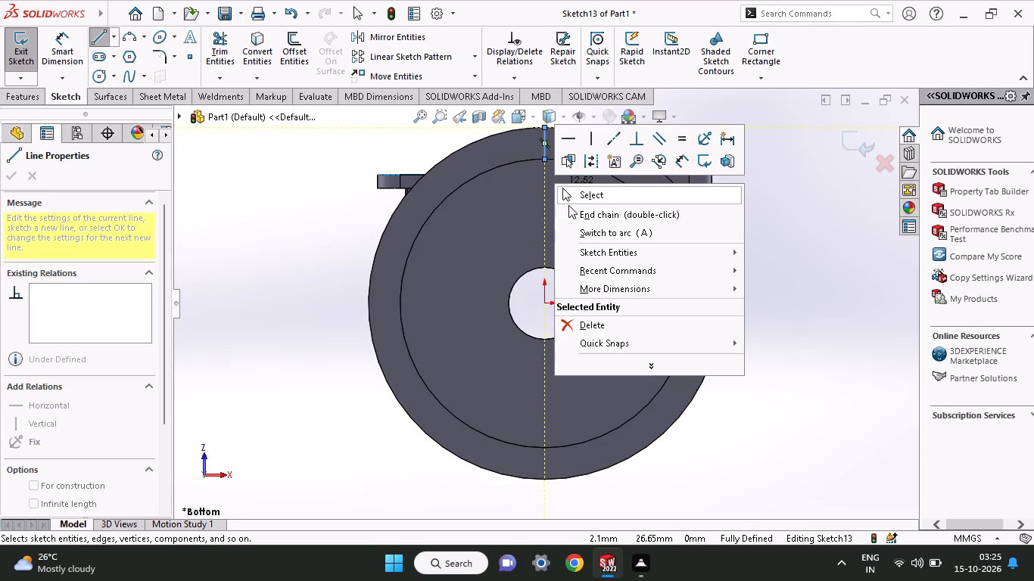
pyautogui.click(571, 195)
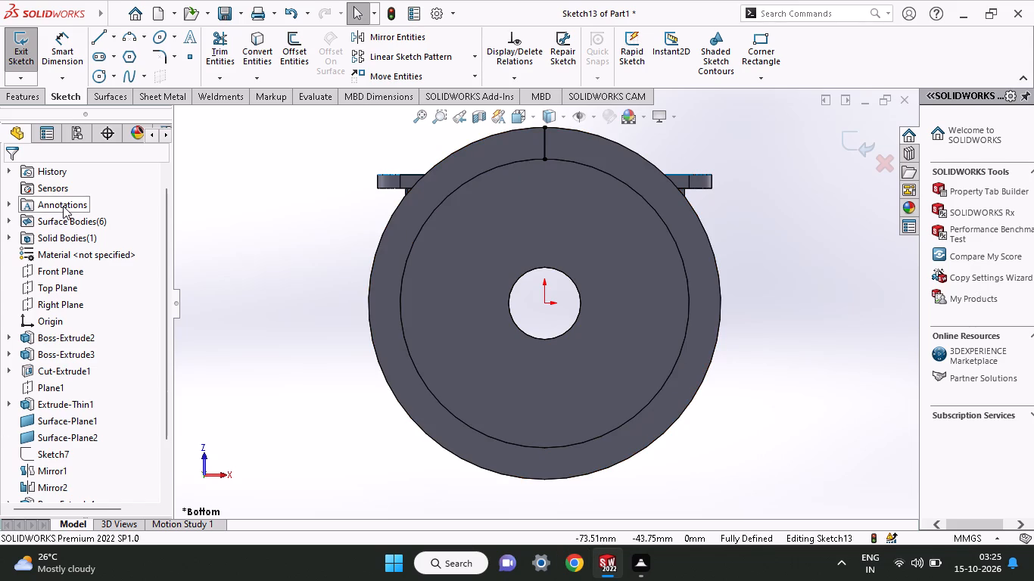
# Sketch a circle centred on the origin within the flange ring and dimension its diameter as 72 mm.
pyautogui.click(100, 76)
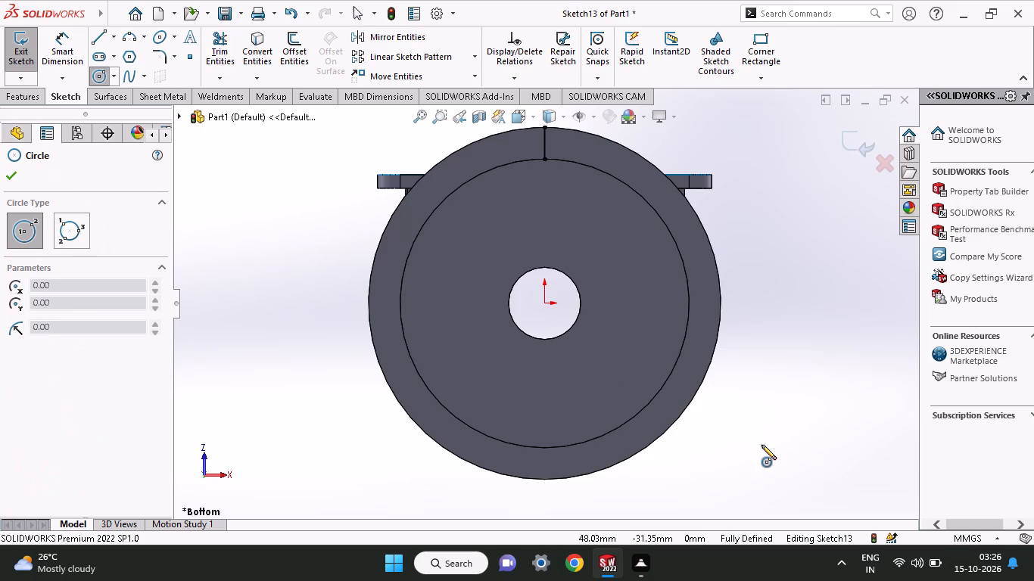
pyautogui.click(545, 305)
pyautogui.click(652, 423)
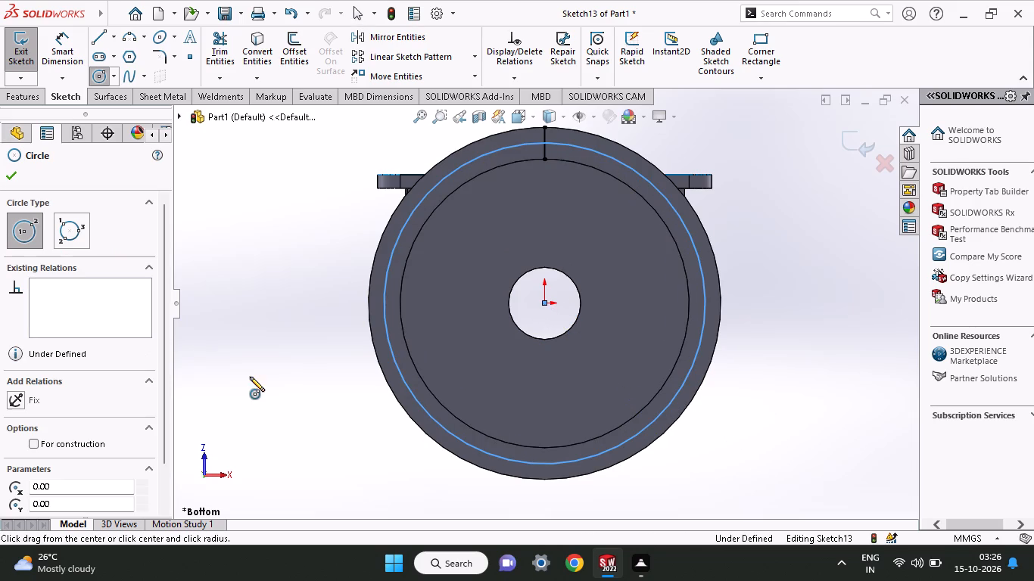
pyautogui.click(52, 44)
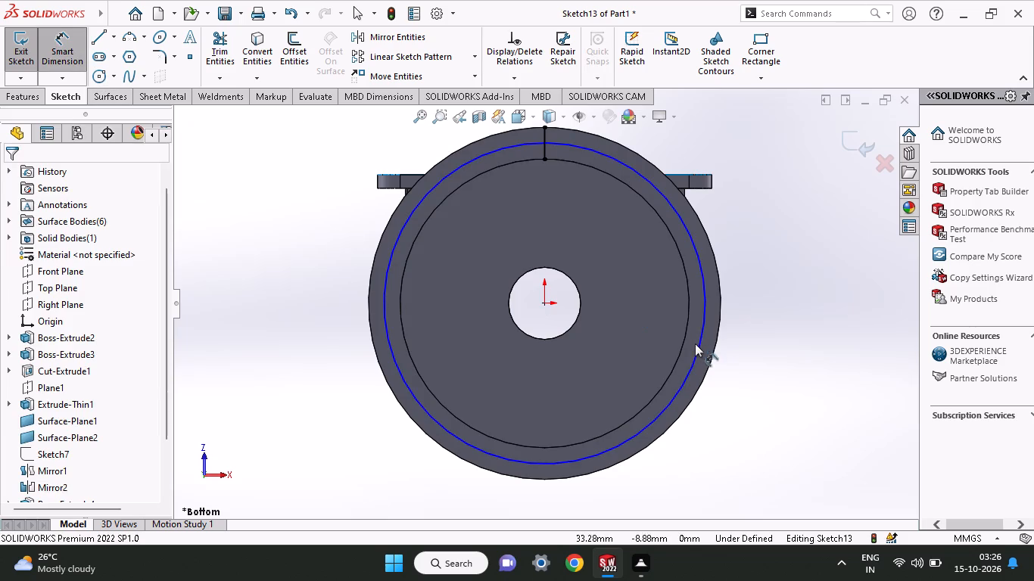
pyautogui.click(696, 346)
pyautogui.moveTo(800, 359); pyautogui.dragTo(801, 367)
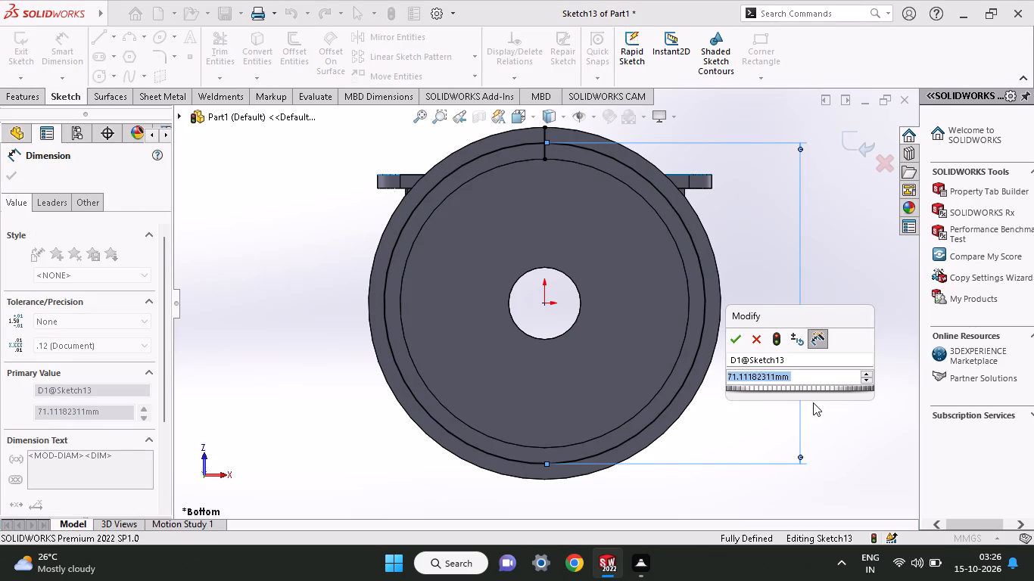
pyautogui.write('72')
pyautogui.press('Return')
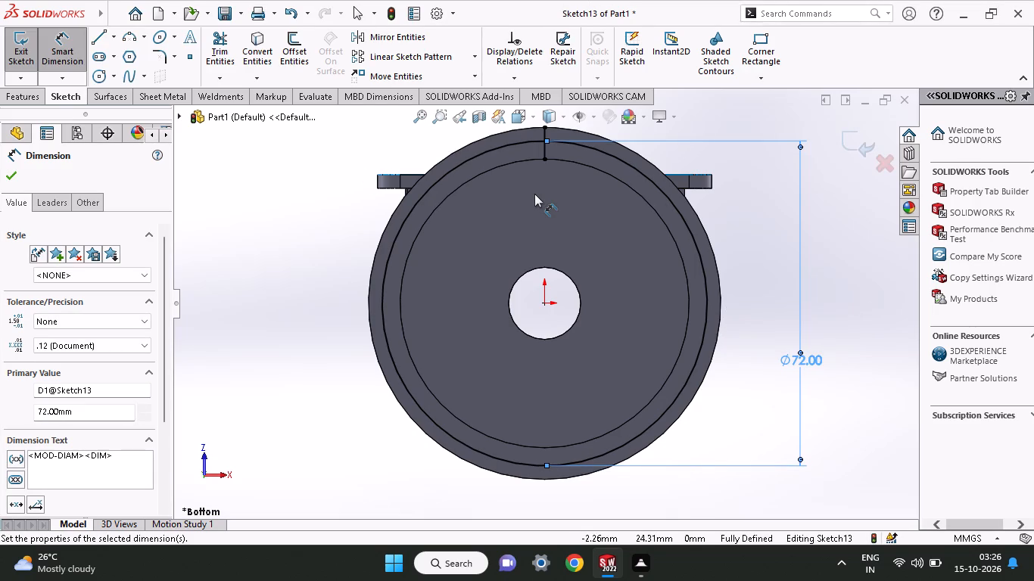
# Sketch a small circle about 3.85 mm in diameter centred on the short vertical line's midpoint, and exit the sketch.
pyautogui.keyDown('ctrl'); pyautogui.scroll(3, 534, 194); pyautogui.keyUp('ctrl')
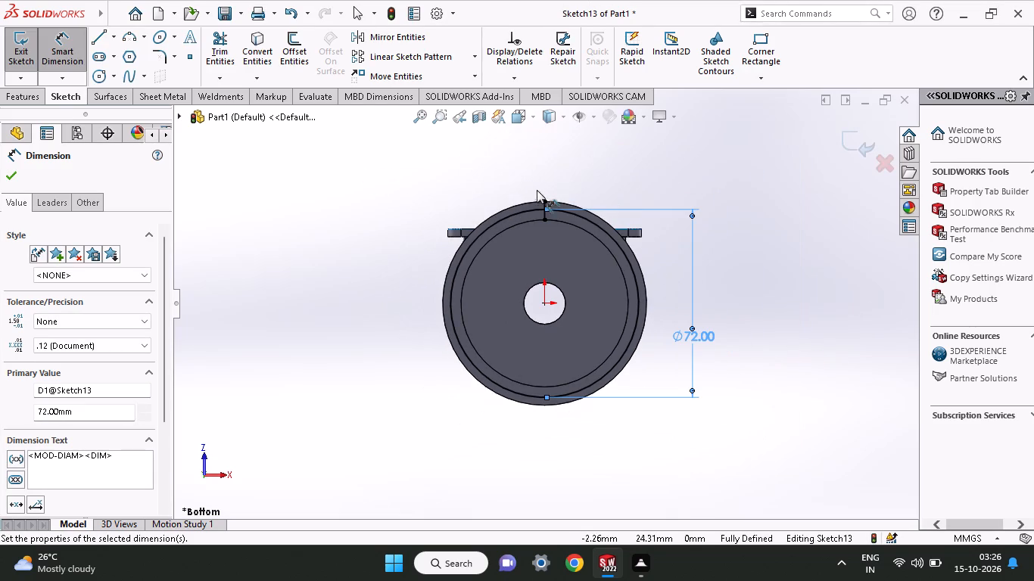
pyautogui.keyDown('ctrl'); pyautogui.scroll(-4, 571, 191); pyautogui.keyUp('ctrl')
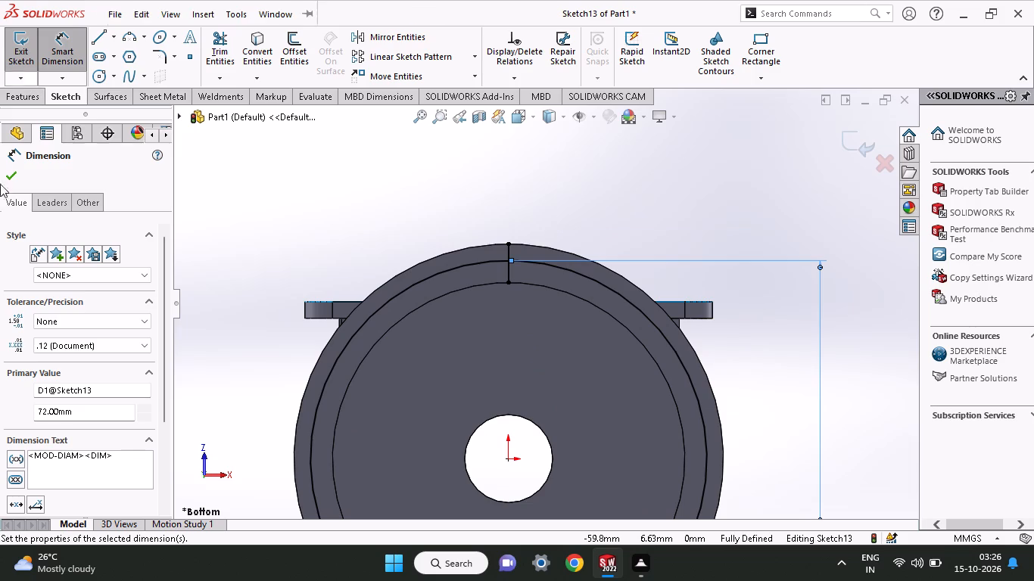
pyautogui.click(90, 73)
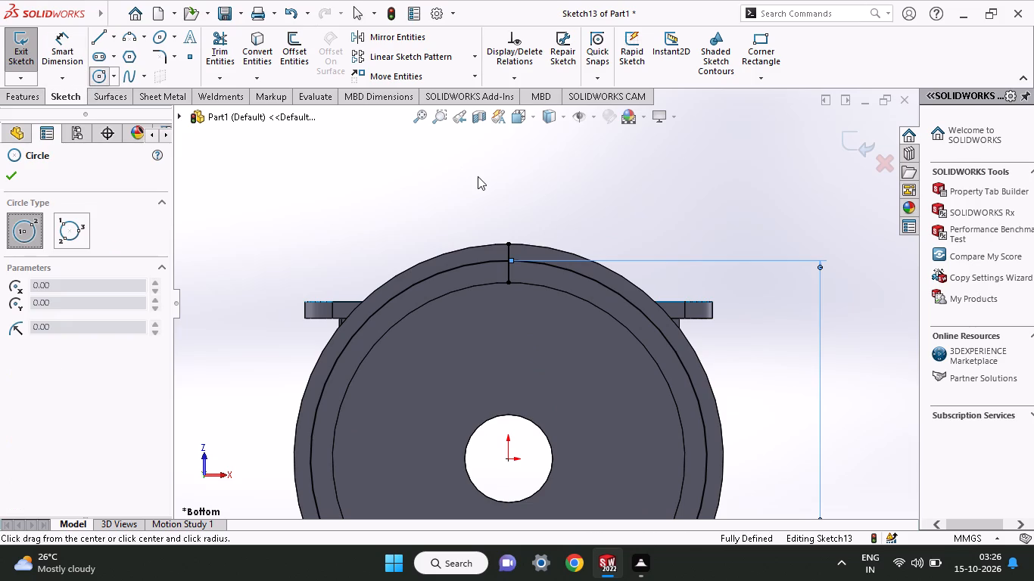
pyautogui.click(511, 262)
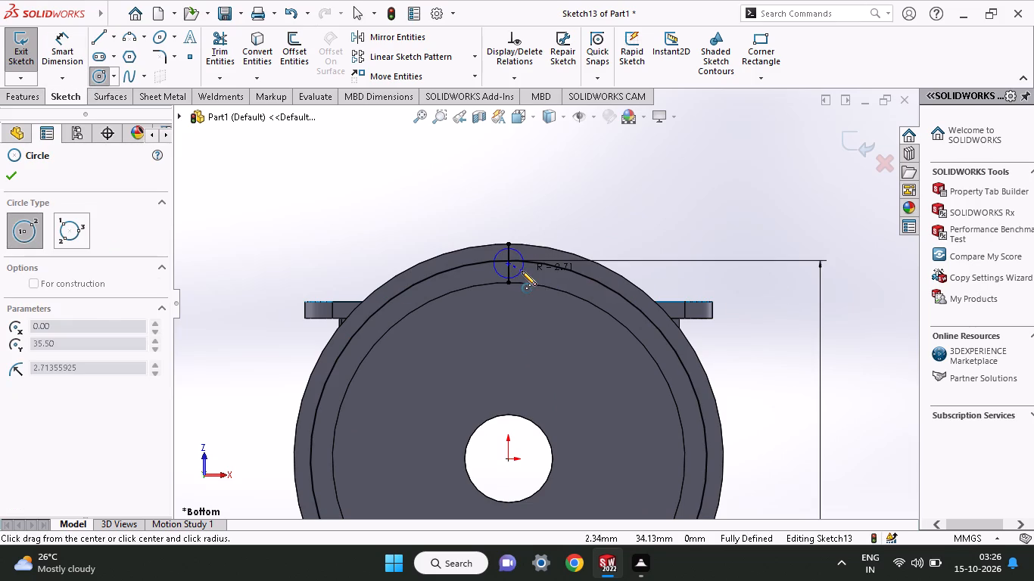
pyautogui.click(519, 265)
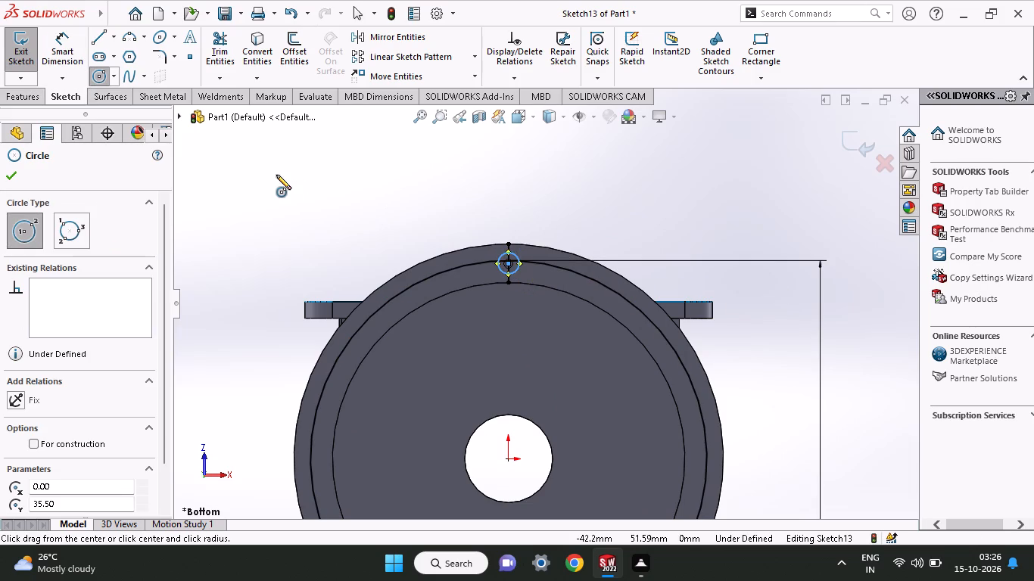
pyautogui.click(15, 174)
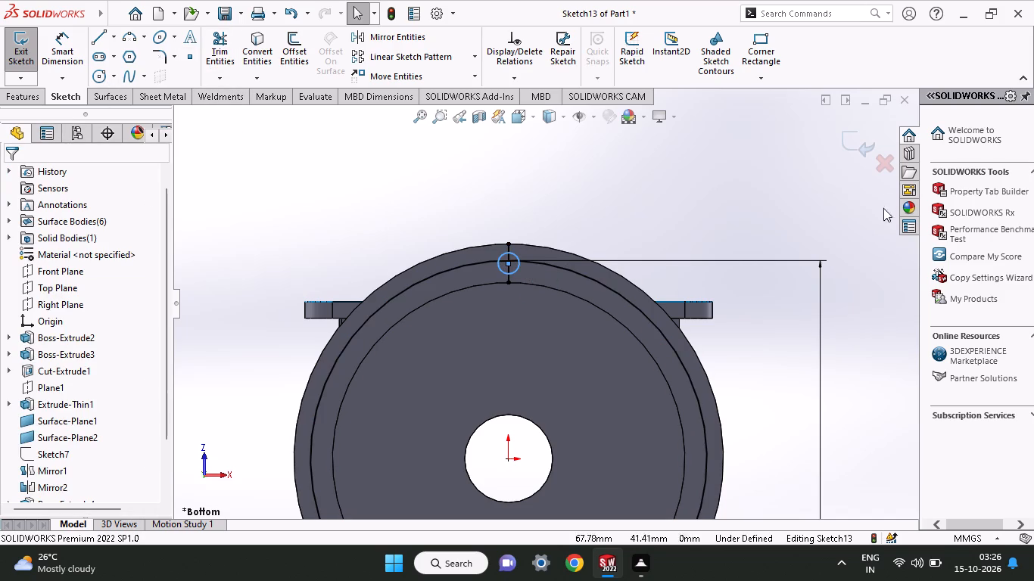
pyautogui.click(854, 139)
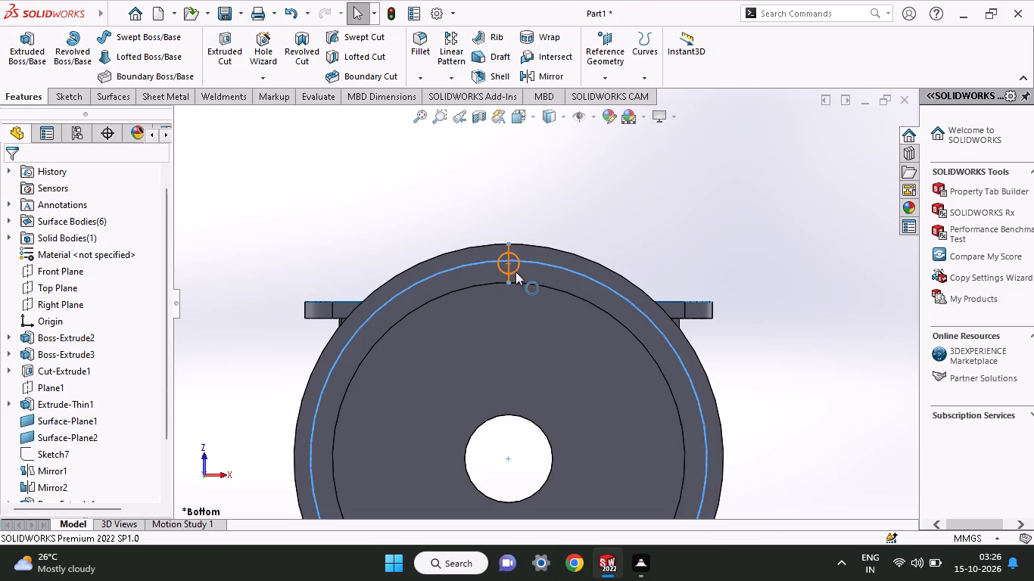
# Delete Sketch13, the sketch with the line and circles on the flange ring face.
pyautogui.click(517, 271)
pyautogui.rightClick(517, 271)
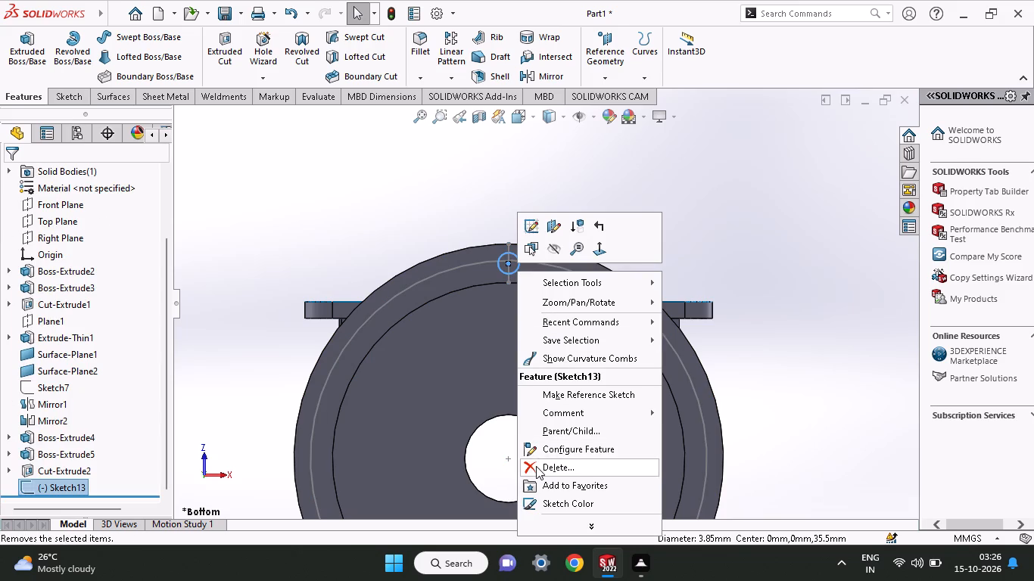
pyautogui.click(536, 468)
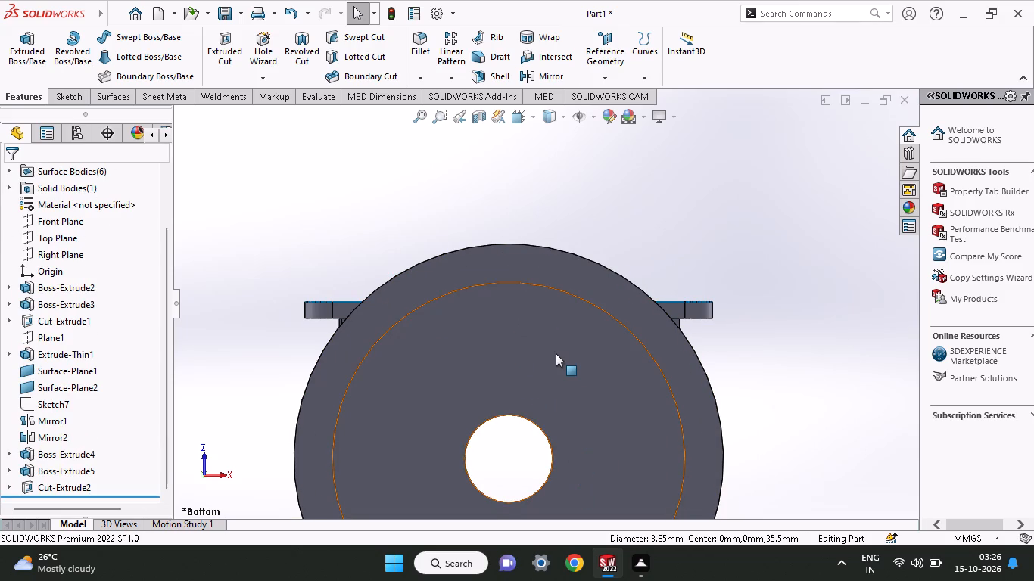
# Start a sketch on the circular flange's ring face and draw an origin-centred circle about 70.7 mm in diameter within the ring.
pyautogui.keyDown('ctrl'); pyautogui.scroll(5, 556, 353); pyautogui.keyUp('ctrl')
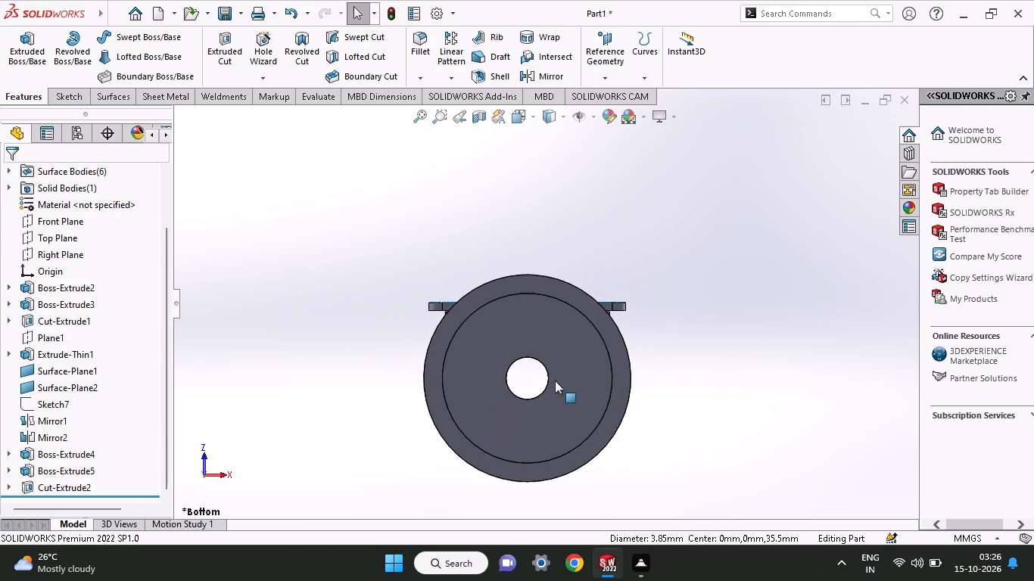
pyautogui.keyDown('ctrl'); pyautogui.scroll(-2, 555, 381); pyautogui.keyUp('ctrl')
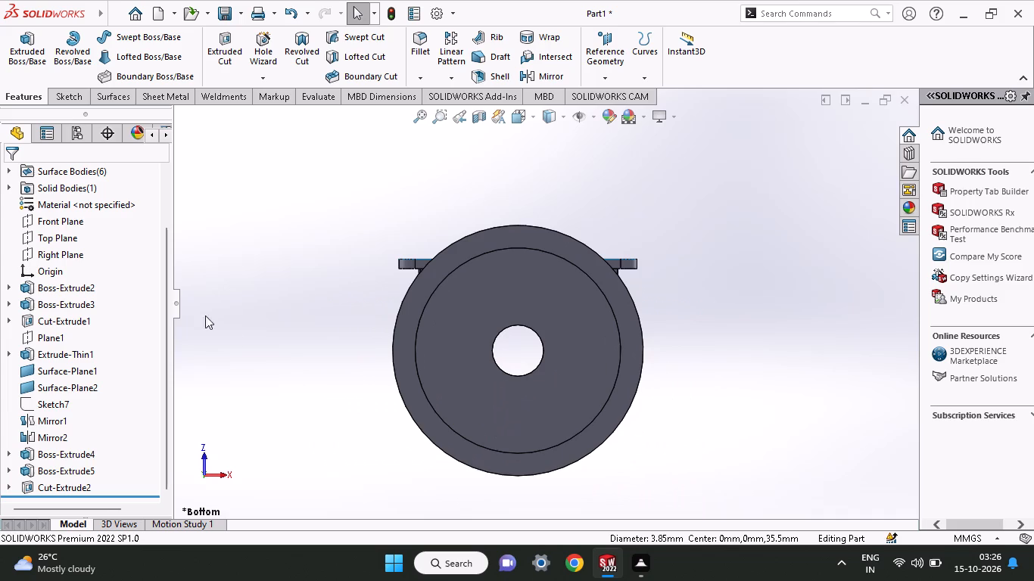
pyautogui.click(55, 97)
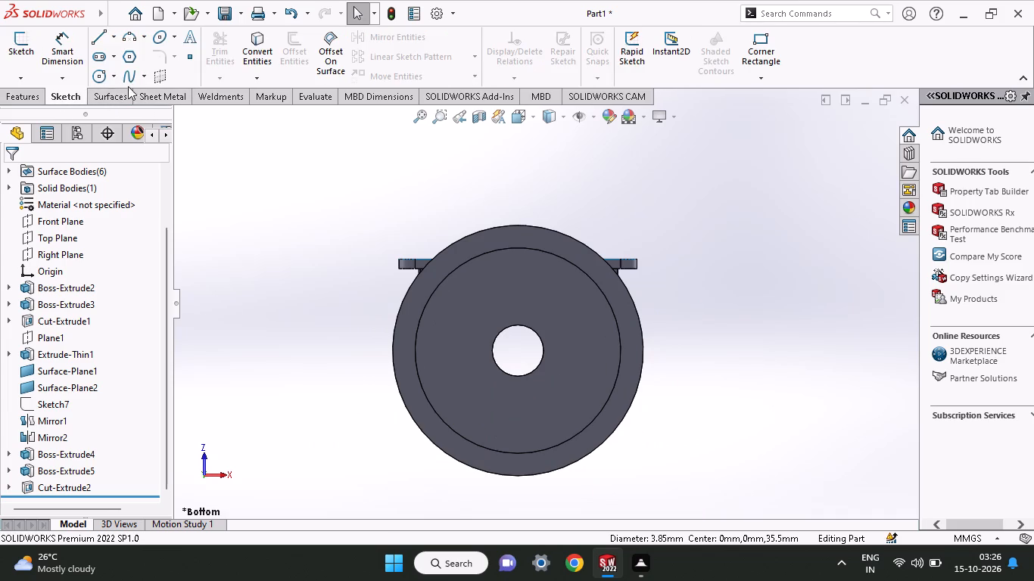
pyautogui.click(103, 81)
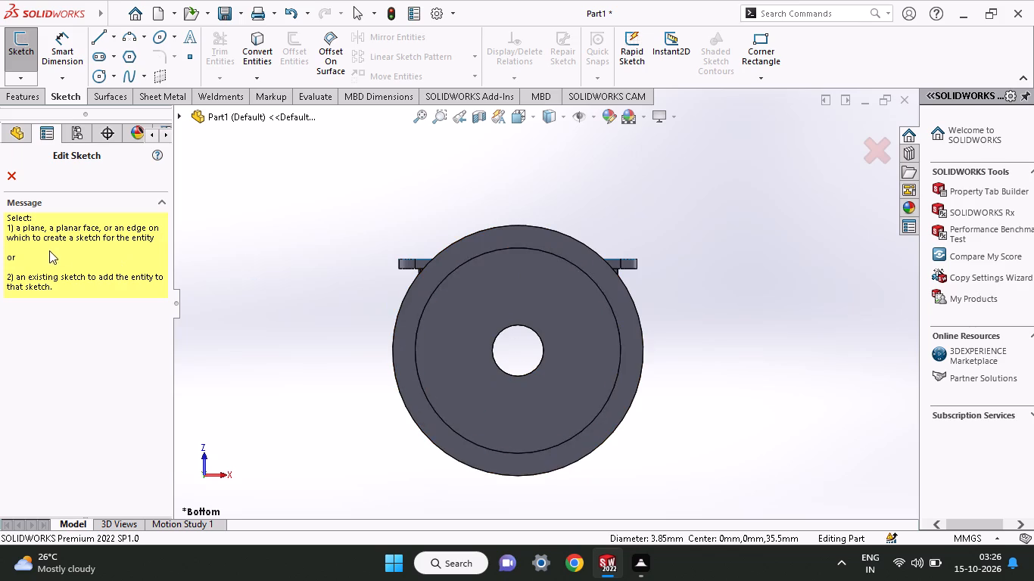
pyautogui.click(510, 468)
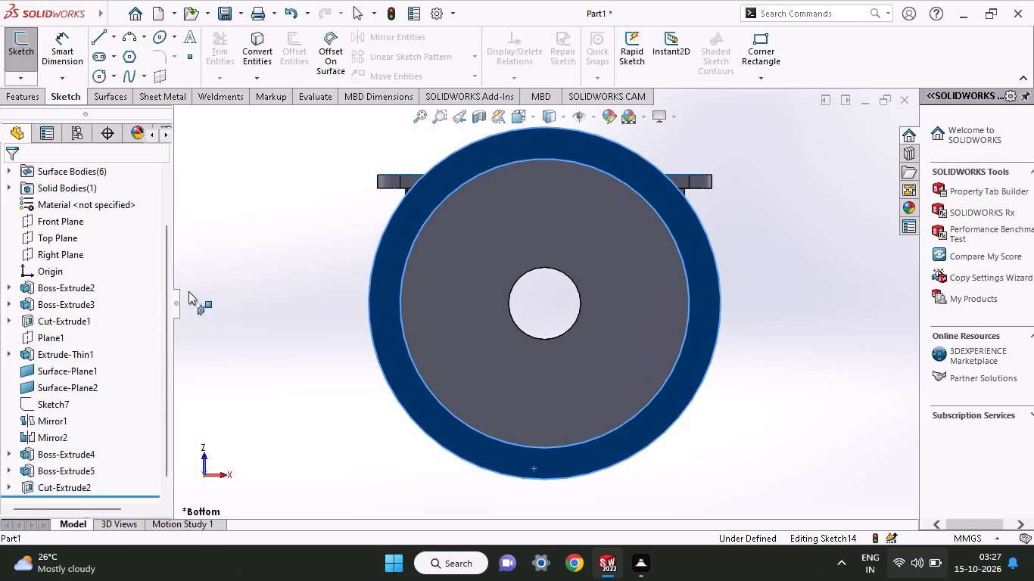
pyautogui.click(96, 79)
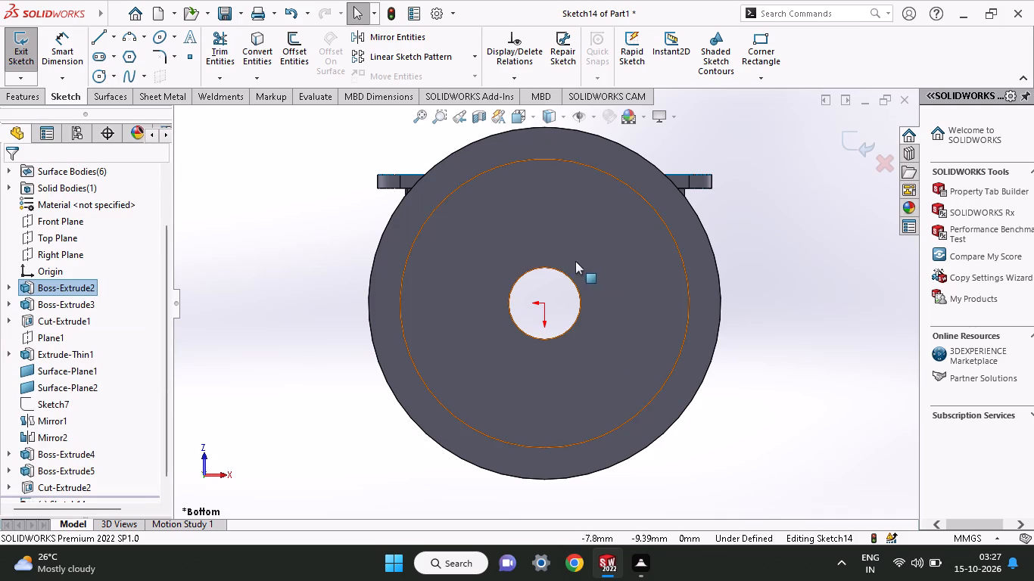
pyautogui.click(92, 67)
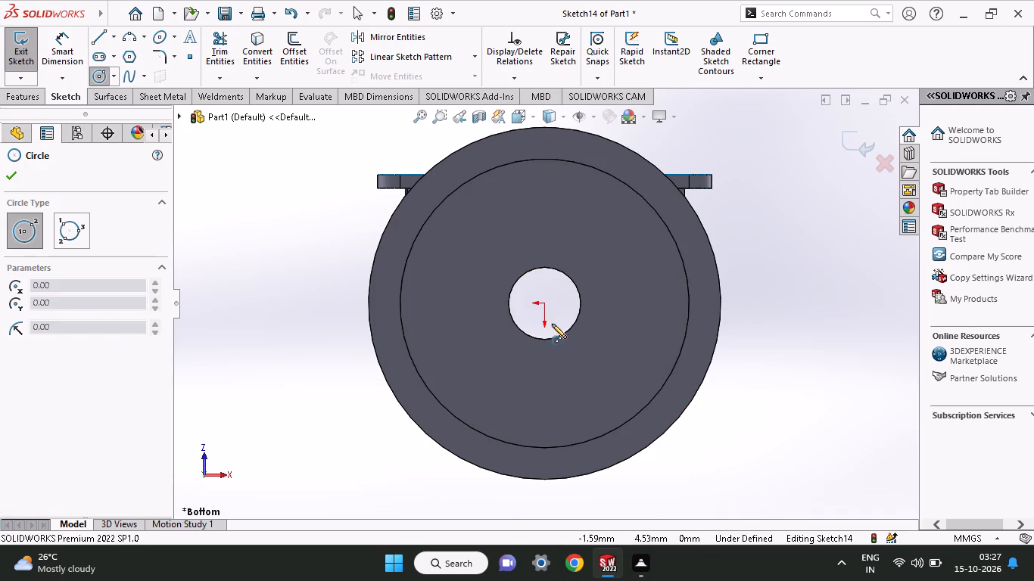
pyautogui.click(542, 304)
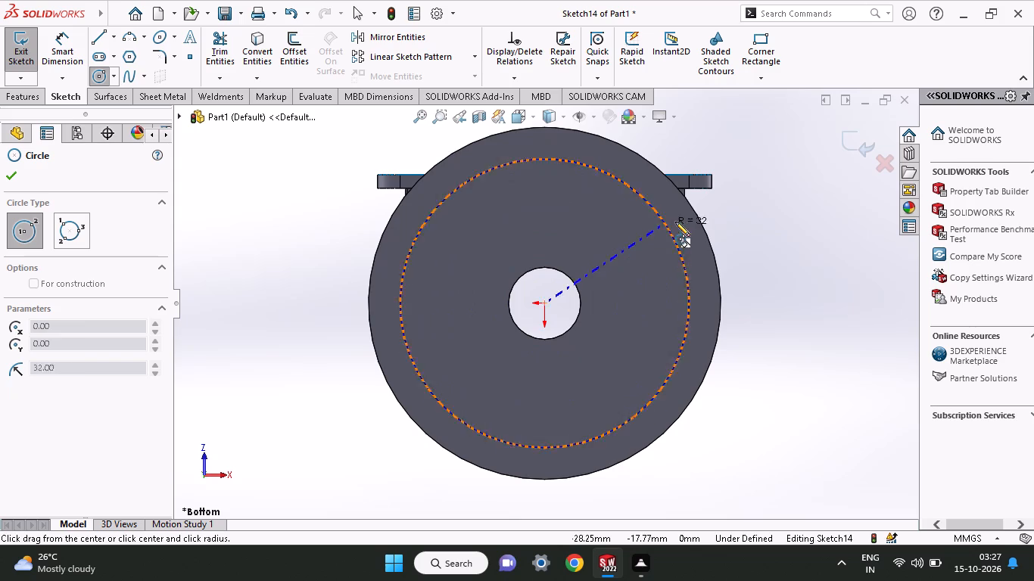
pyautogui.click(681, 221)
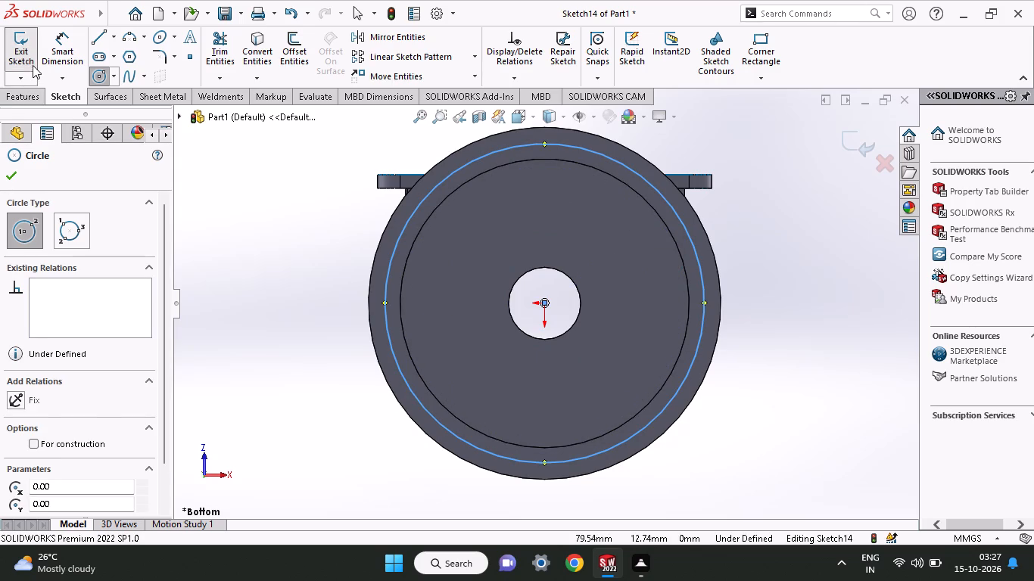
# Dimension the new circle on the flange ring with a diameter of 72 mm.
pyautogui.click(53, 50)
pyautogui.click(699, 351)
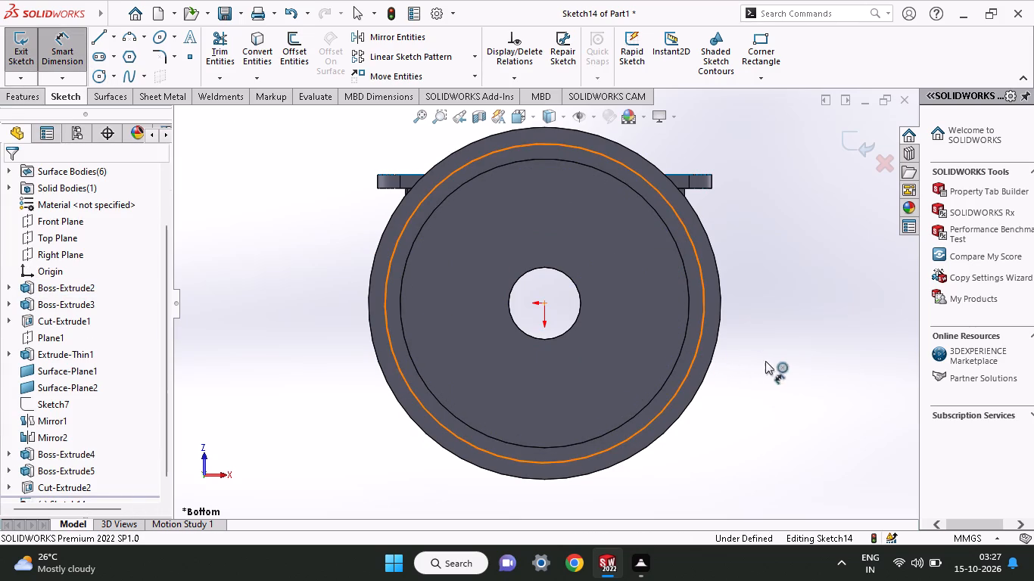
pyautogui.moveTo(768, 361); pyautogui.dragTo(768, 369)
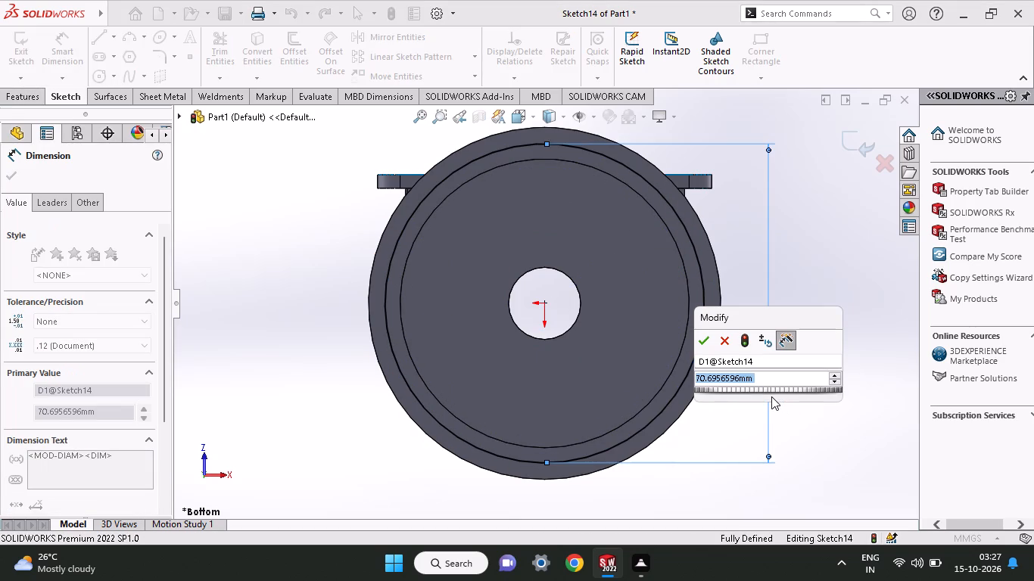
pyautogui.write('72')
pyautogui.press('Return')
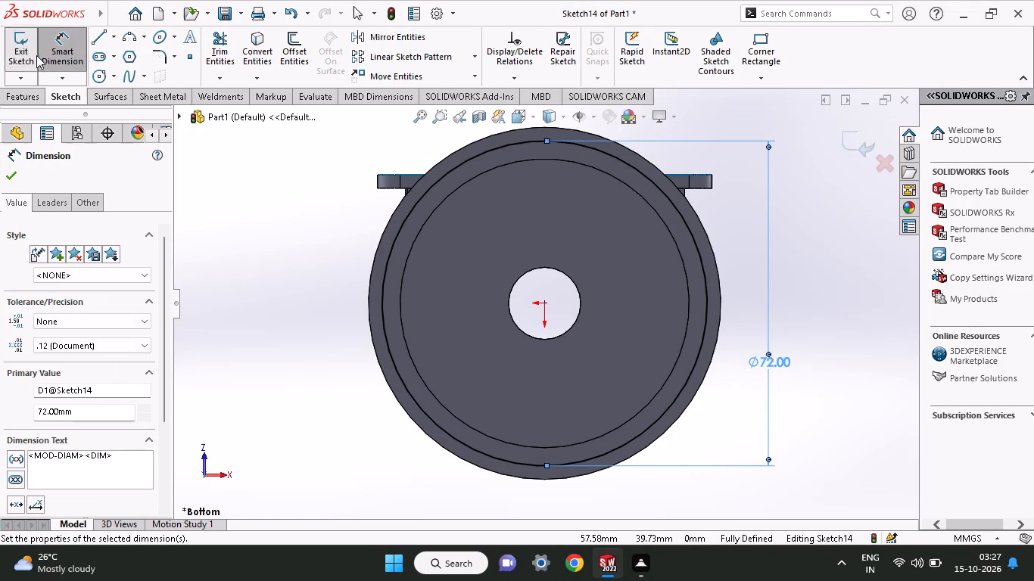
# Sketch a vertical line about 7 mm long from the ring's inner edge top point to its outer edge.
pyautogui.click(103, 45)
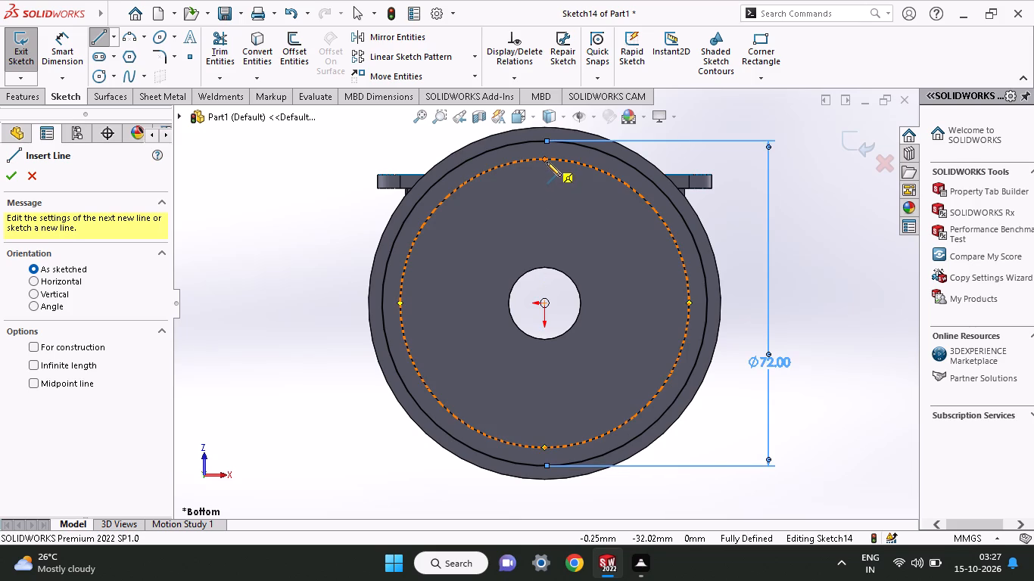
pyautogui.click(547, 161)
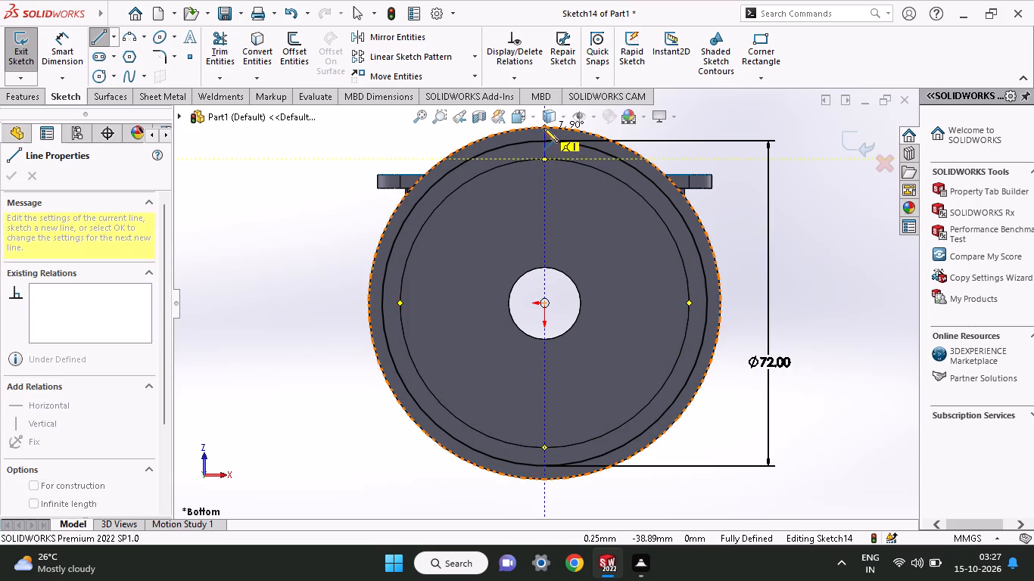
pyautogui.click(543, 128)
pyautogui.rightClick(556, 178)
pyautogui.click(570, 194)
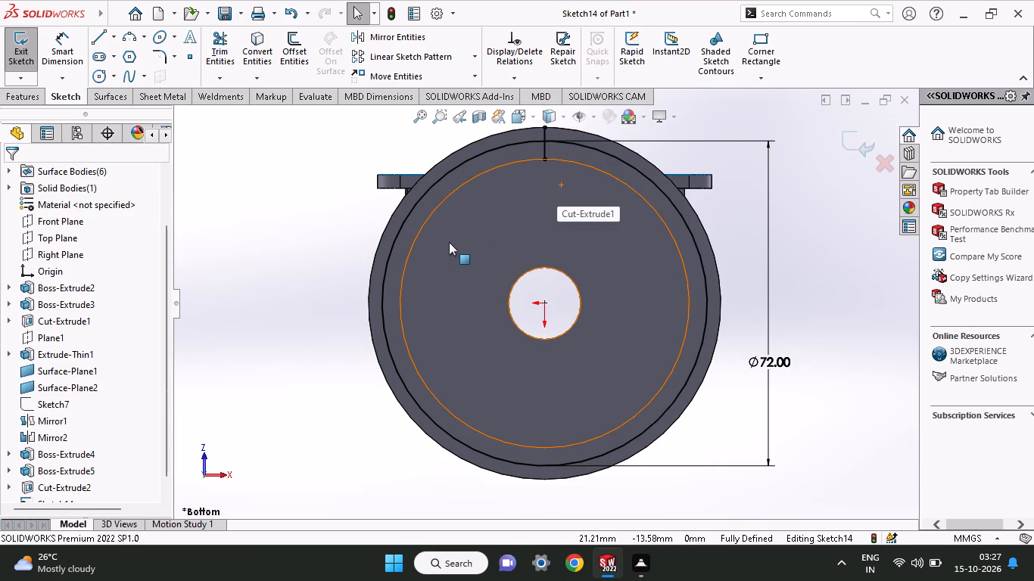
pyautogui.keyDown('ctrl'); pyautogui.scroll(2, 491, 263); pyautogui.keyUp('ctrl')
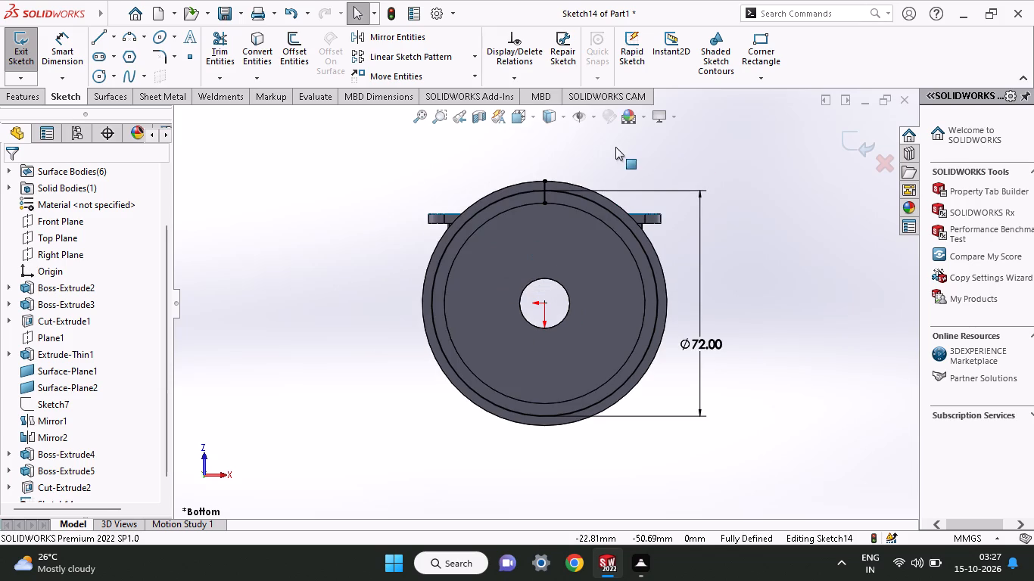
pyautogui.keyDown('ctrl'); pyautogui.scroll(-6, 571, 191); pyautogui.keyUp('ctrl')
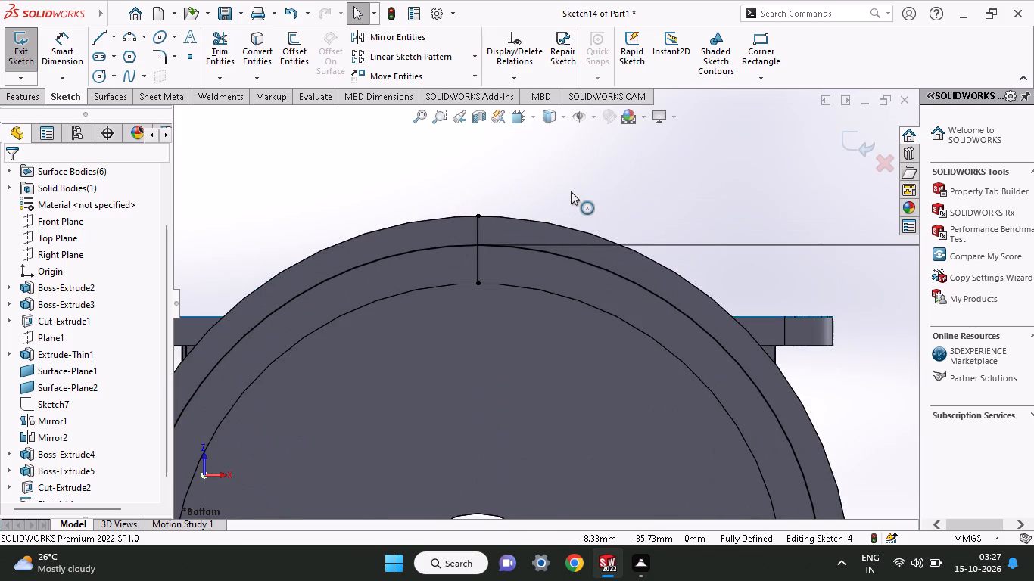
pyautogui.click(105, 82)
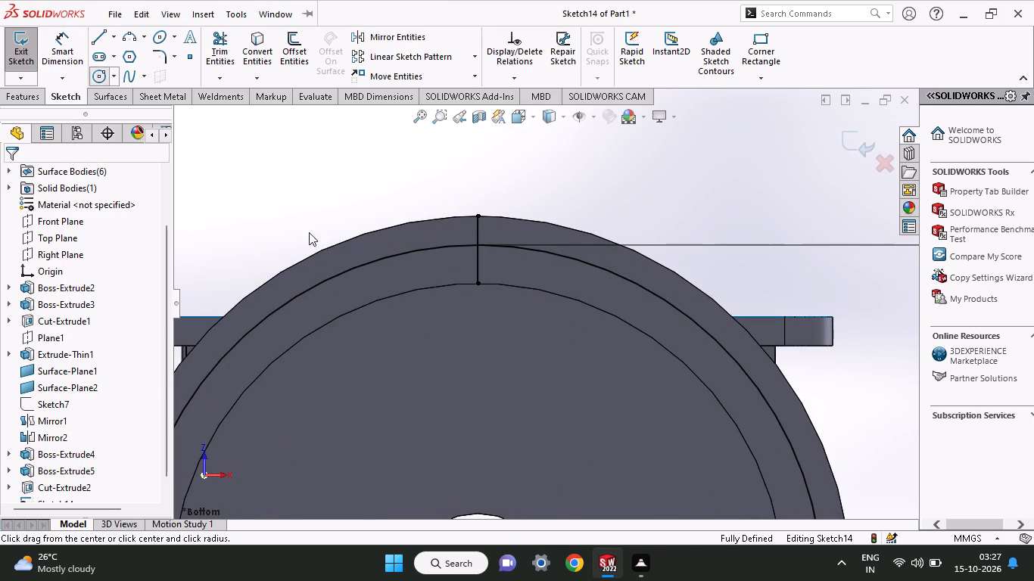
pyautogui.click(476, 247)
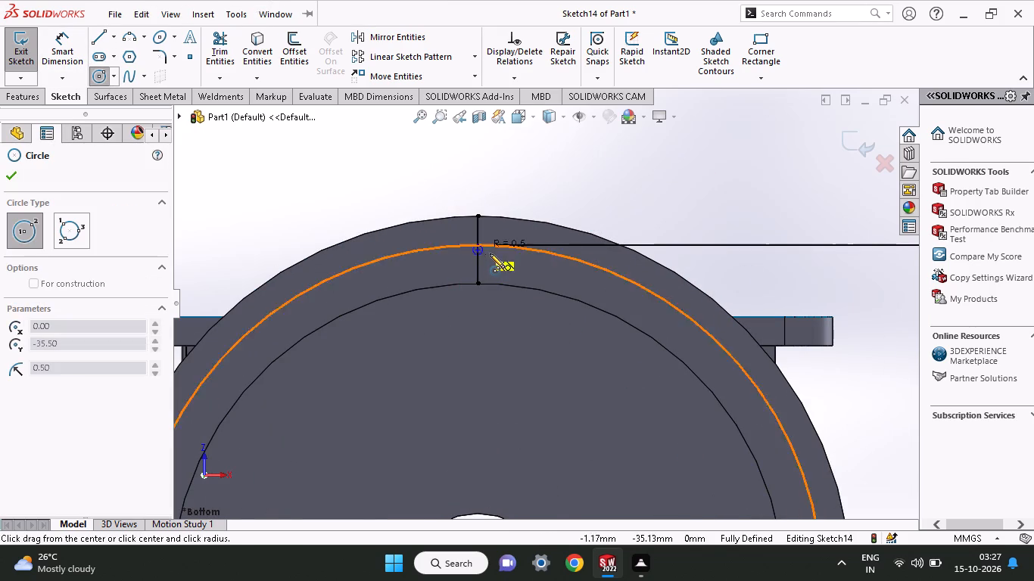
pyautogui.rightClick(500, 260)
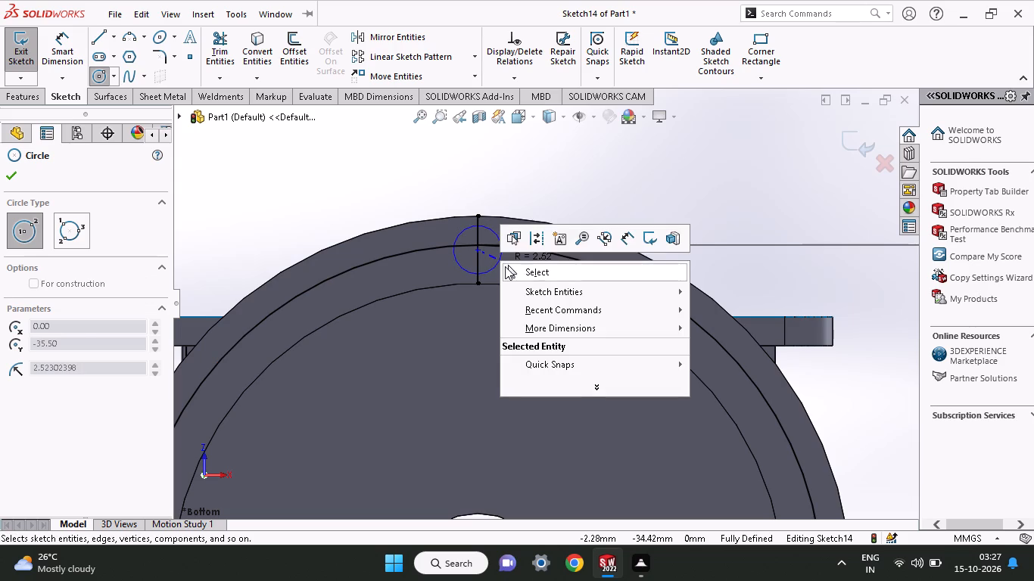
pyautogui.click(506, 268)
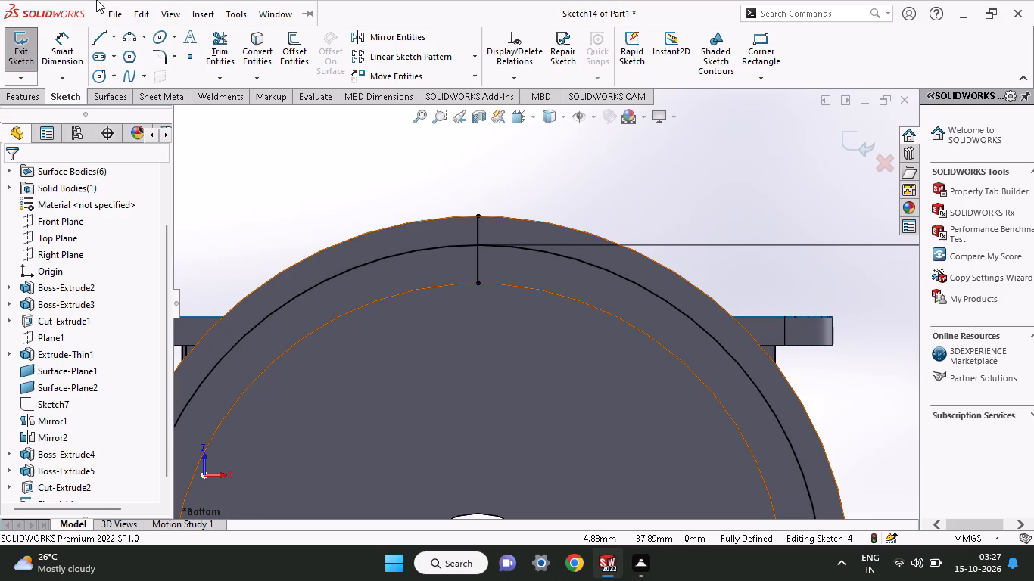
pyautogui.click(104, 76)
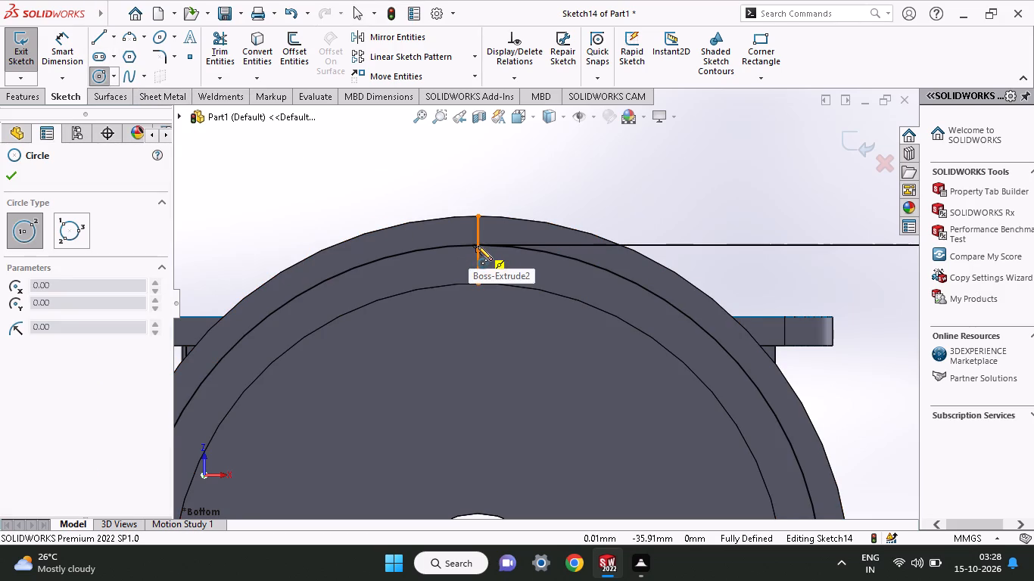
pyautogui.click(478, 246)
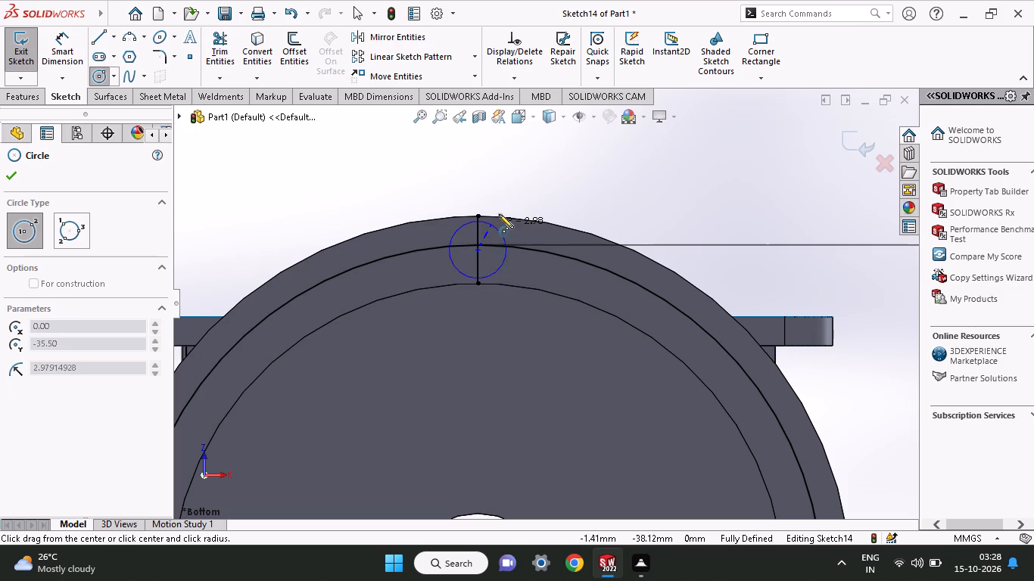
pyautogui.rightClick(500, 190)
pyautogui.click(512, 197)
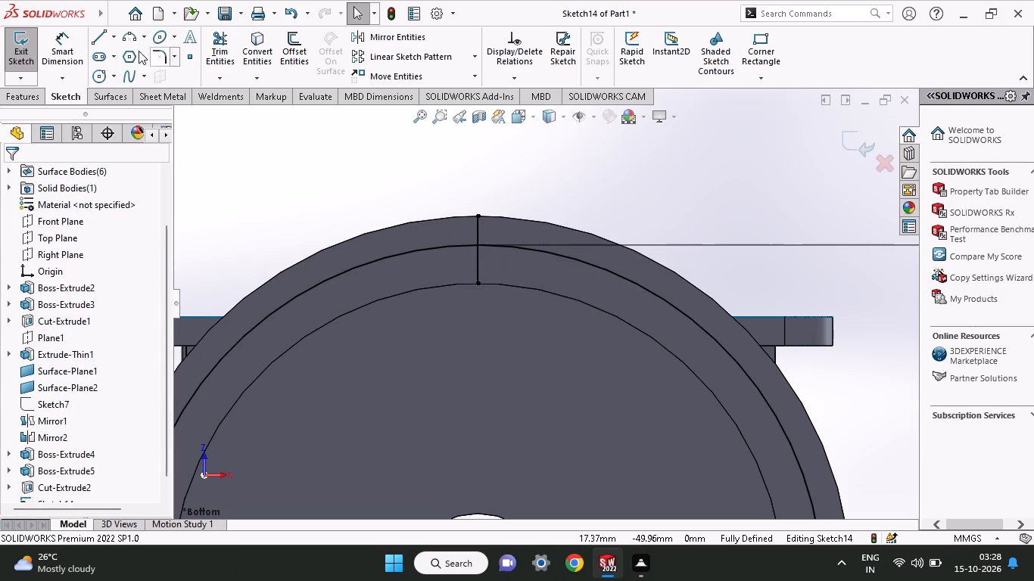
# Sketch a small circle centred on the short vertical line between the 72 mm circle and the inner edge, and dimension its diameter as 3 mm.
pyautogui.click(95, 81)
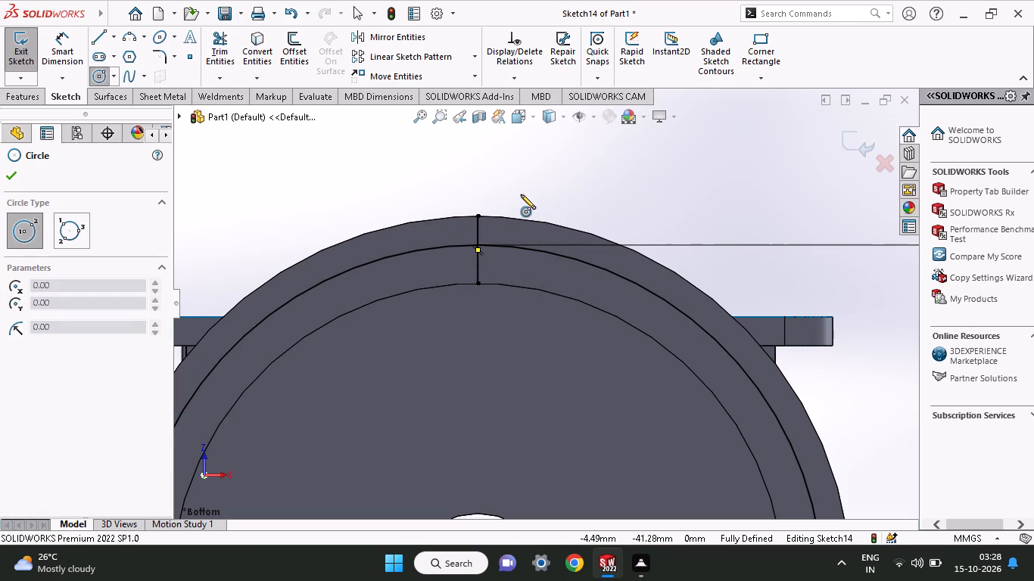
pyautogui.click(478, 268)
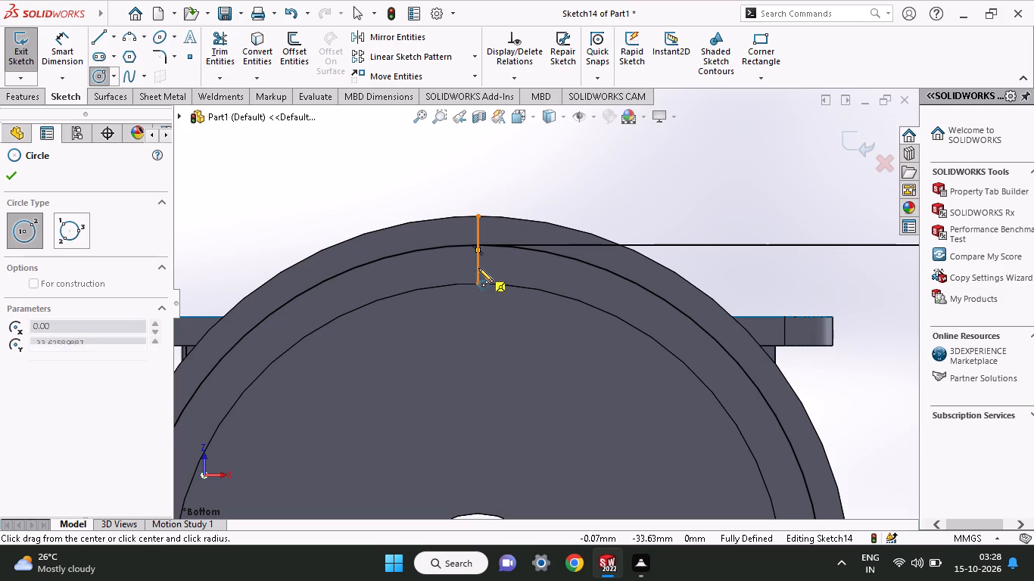
pyautogui.click(484, 274)
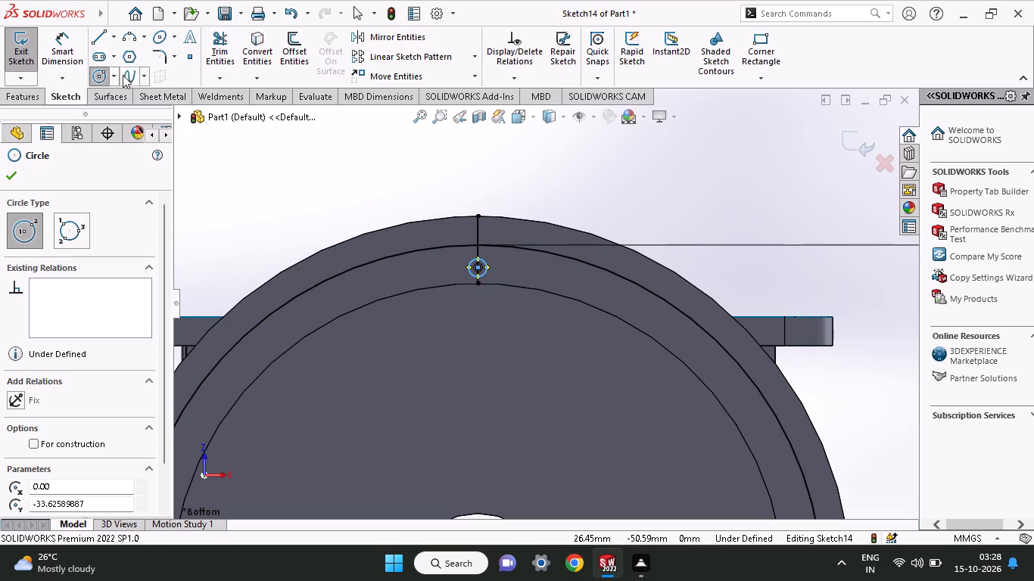
pyautogui.click(66, 52)
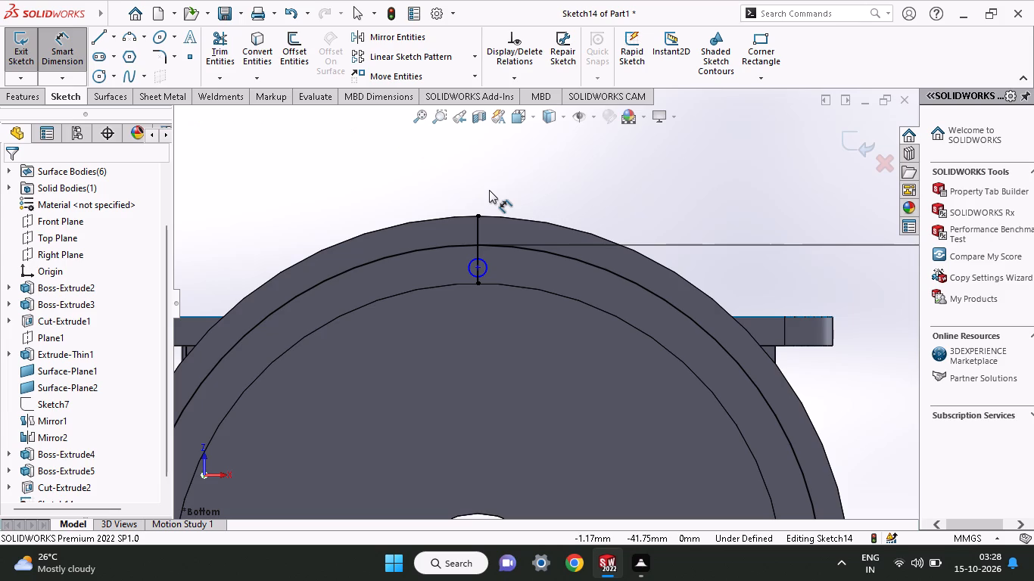
pyautogui.click(485, 274)
pyautogui.click(534, 183)
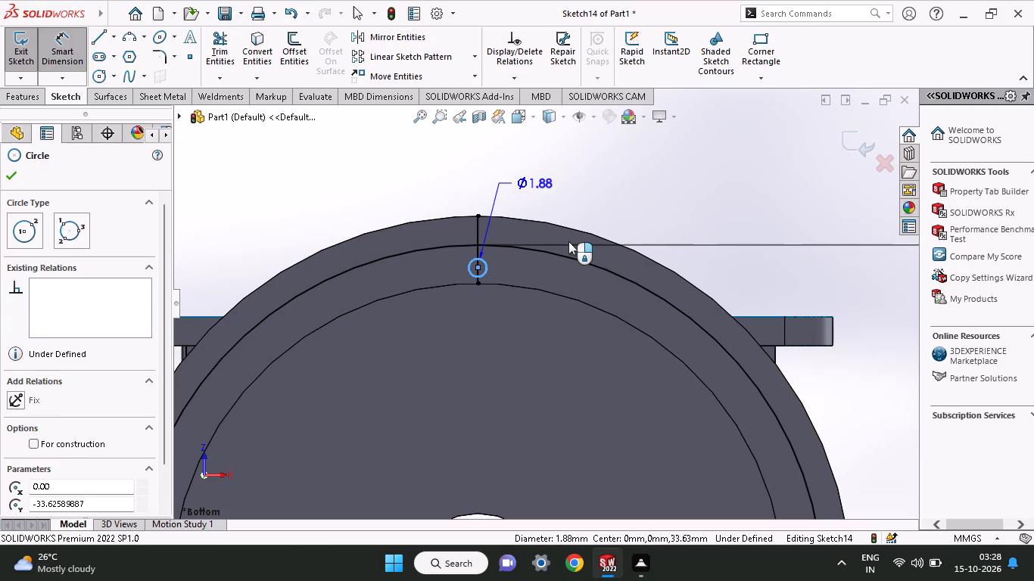
pyautogui.press('3')
pyautogui.press('Return')
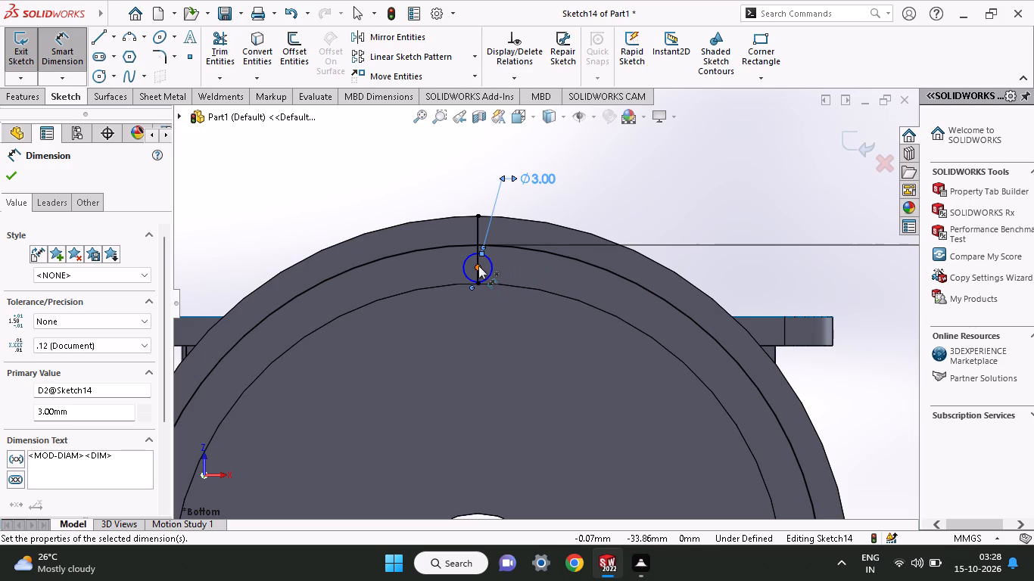
pyautogui.click(11, 178)
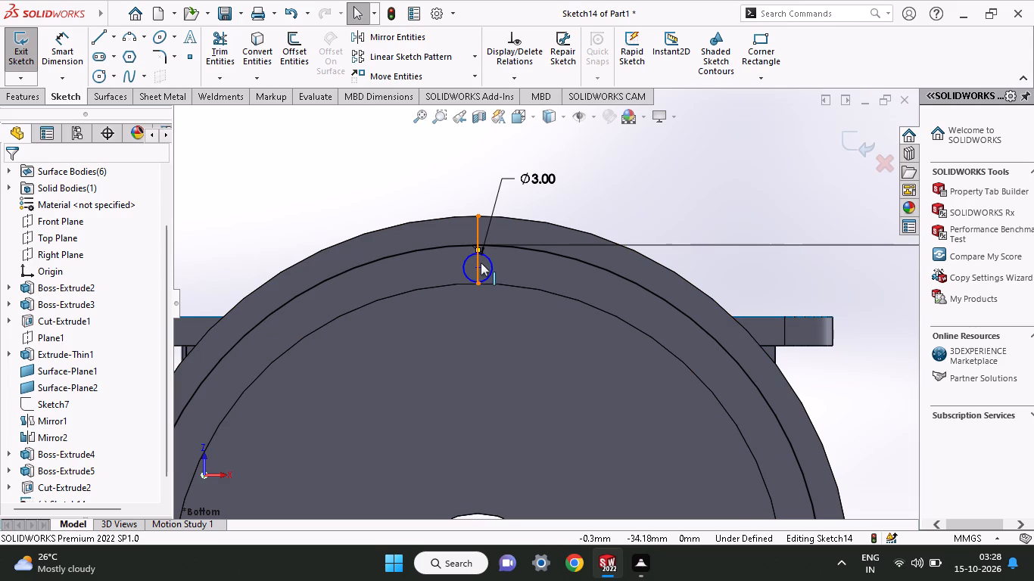
# Delete the short vertical line that runs across the flange ring through the 3 mm circle.
pyautogui.keyDown('ctrl'); pyautogui.scroll(6, 481, 263); pyautogui.keyUp('ctrl')
pyautogui.keyDown('ctrl'); pyautogui.scroll(-3, 573, 263); pyautogui.keyUp('ctrl')
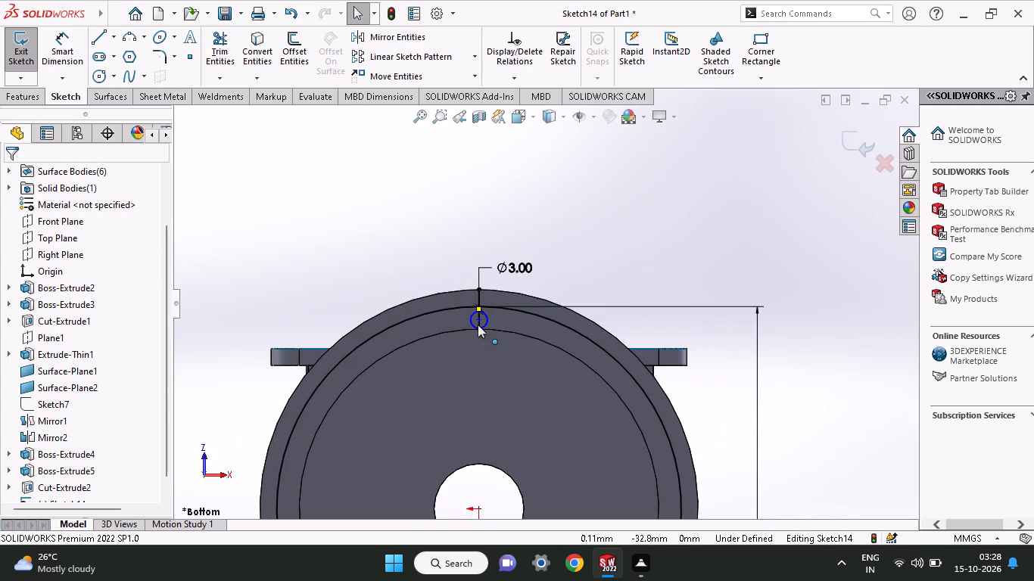
pyautogui.keyDown('ctrl'); pyautogui.scroll(-5, 478, 325); pyautogui.keyUp('ctrl')
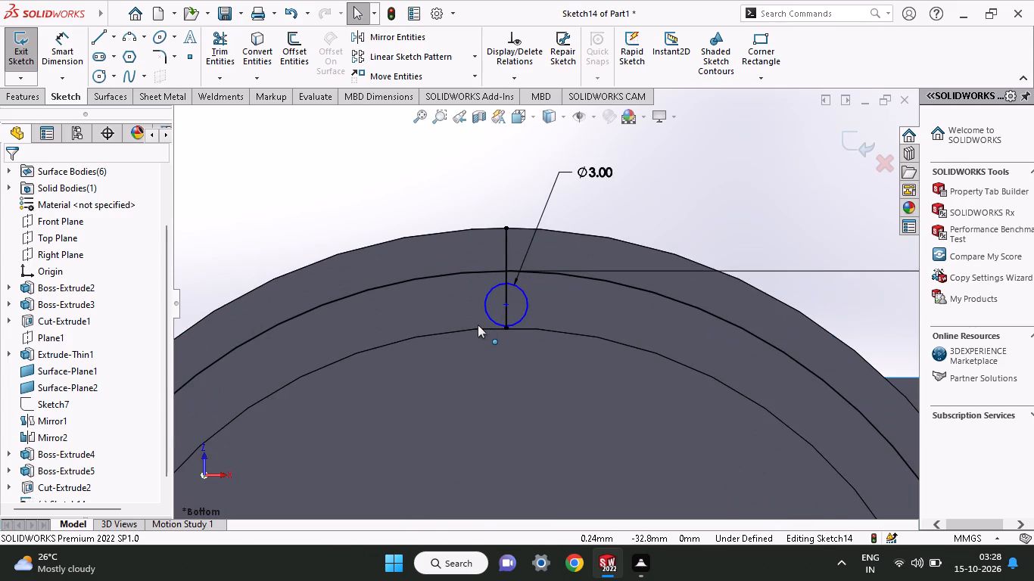
pyautogui.click(503, 247)
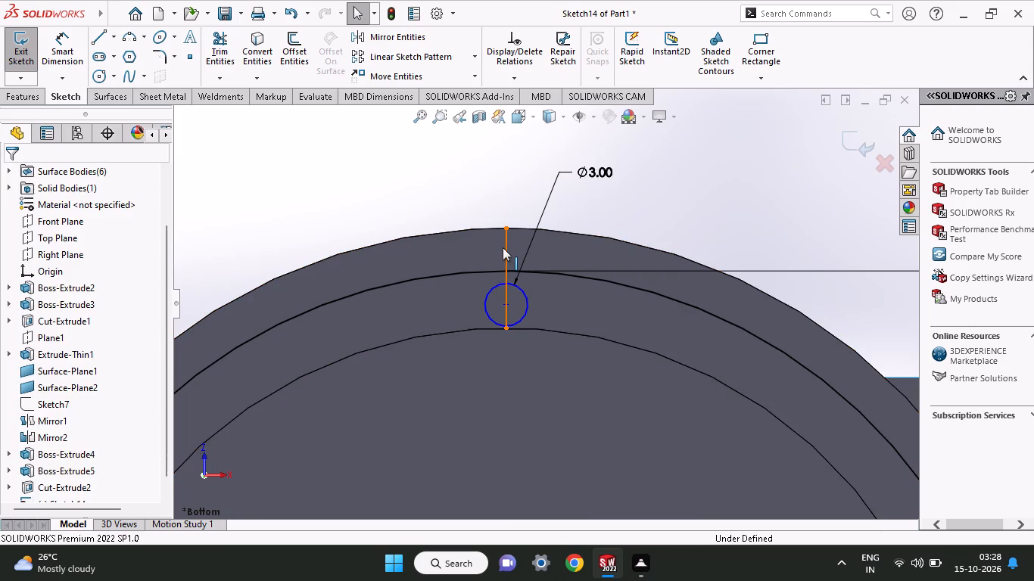
pyautogui.rightClick(503, 247)
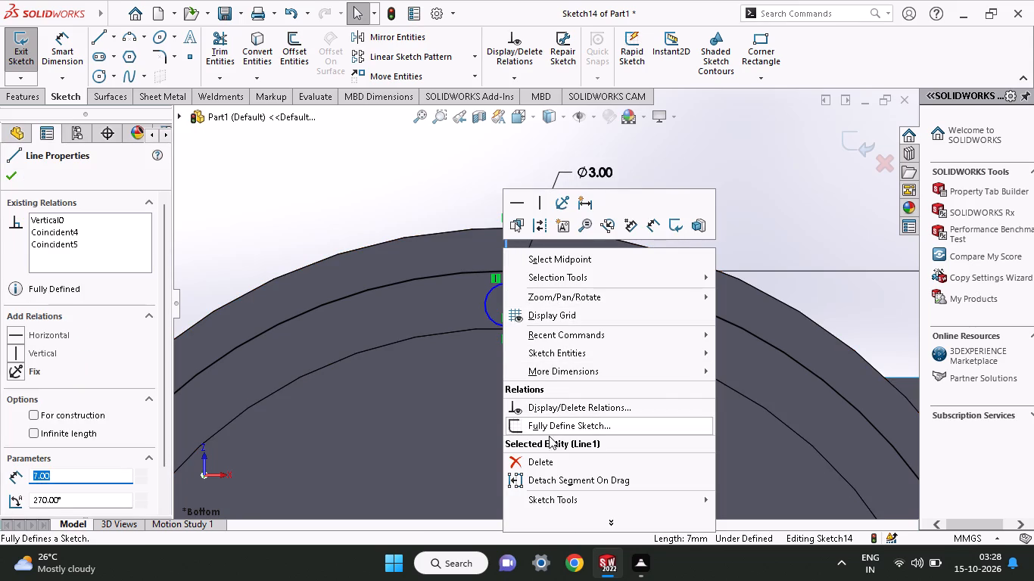
pyautogui.click(543, 460)
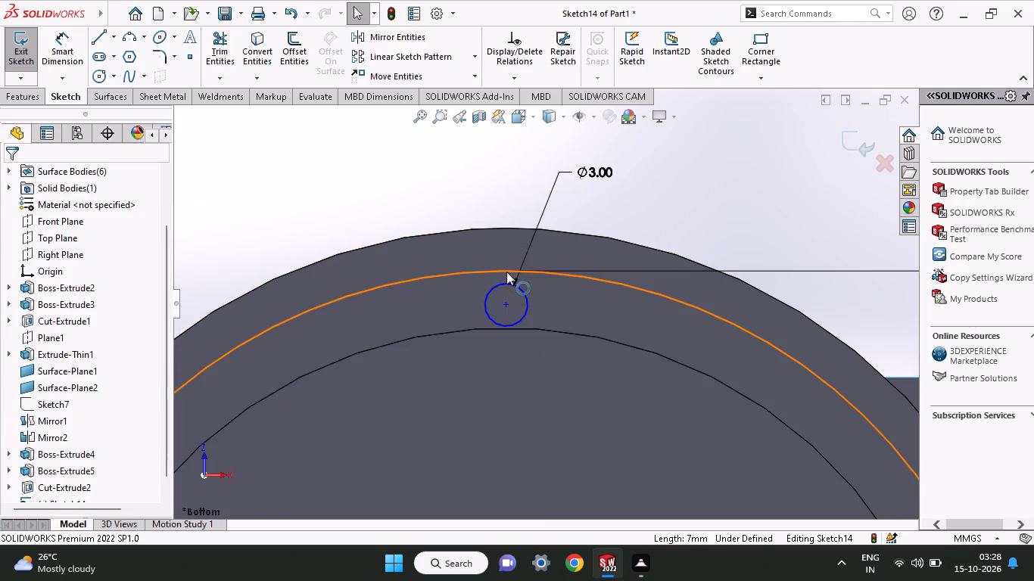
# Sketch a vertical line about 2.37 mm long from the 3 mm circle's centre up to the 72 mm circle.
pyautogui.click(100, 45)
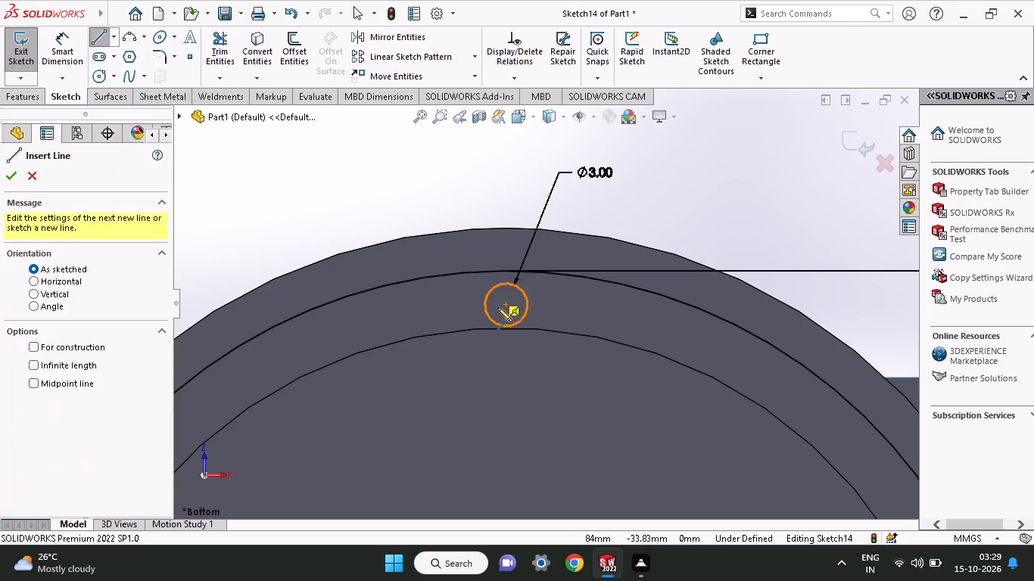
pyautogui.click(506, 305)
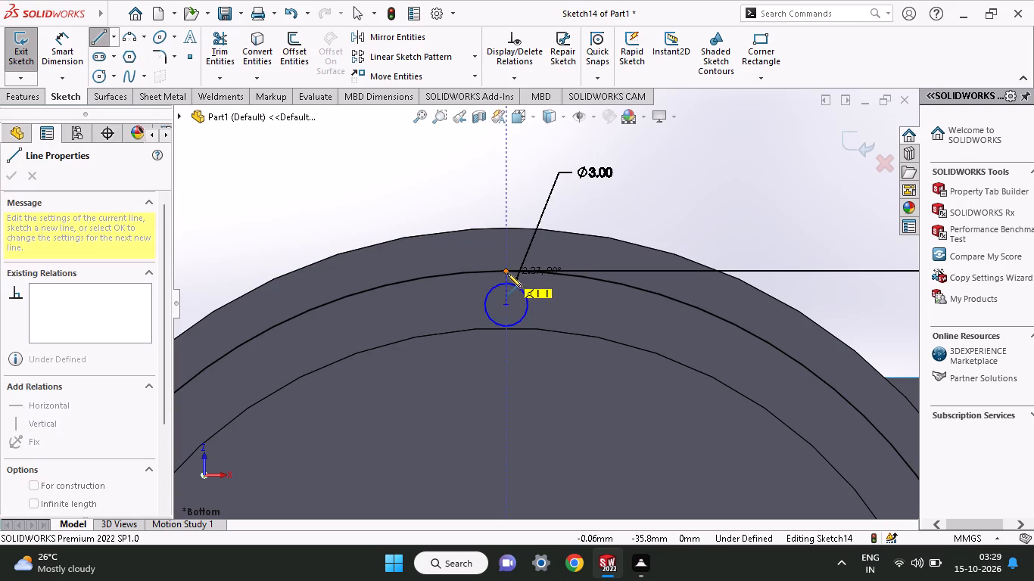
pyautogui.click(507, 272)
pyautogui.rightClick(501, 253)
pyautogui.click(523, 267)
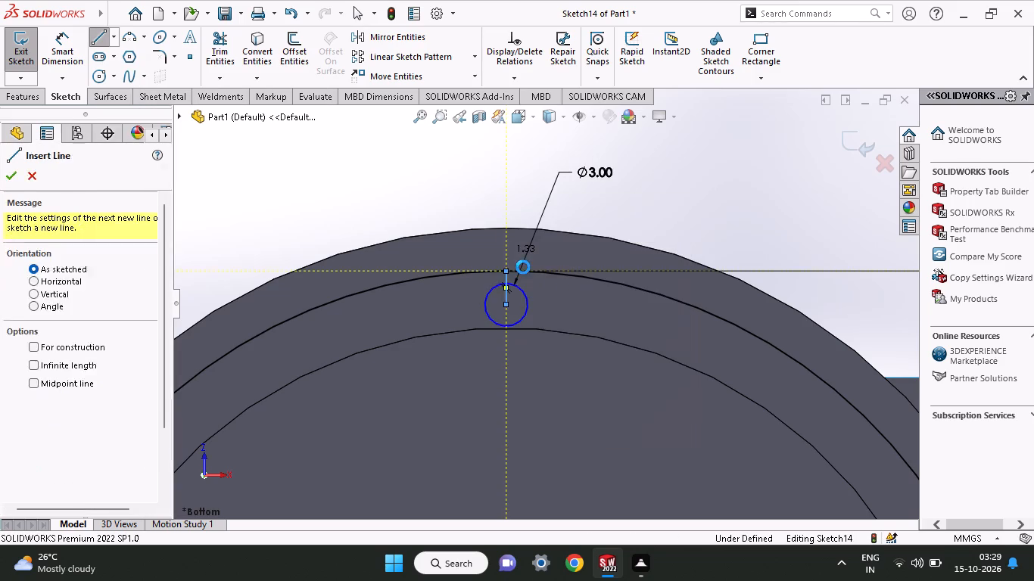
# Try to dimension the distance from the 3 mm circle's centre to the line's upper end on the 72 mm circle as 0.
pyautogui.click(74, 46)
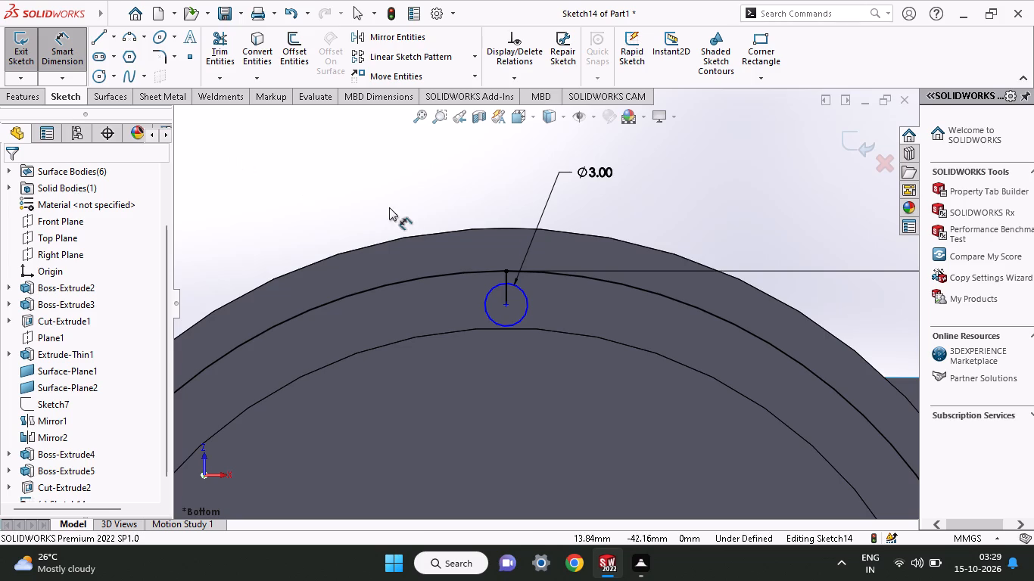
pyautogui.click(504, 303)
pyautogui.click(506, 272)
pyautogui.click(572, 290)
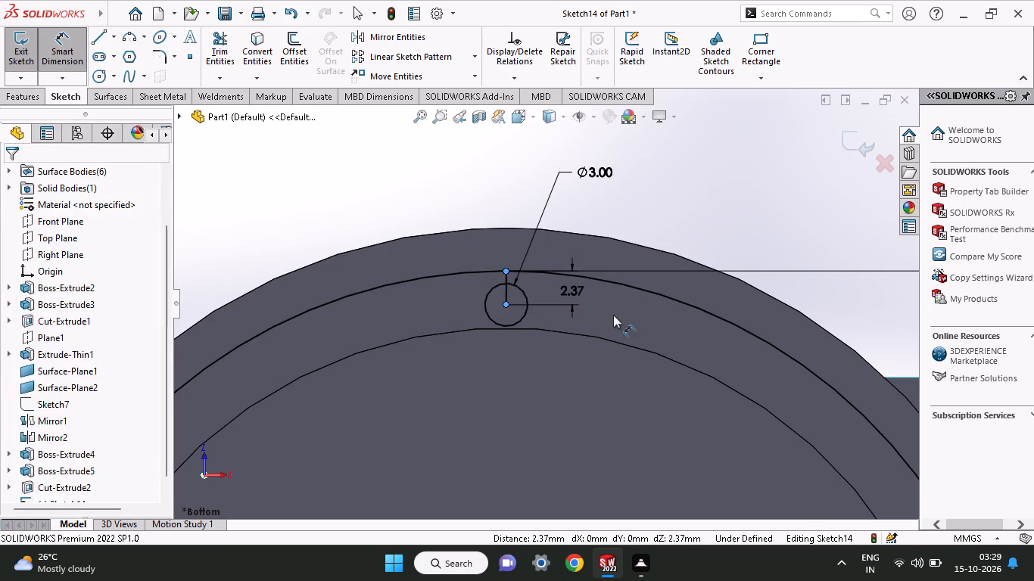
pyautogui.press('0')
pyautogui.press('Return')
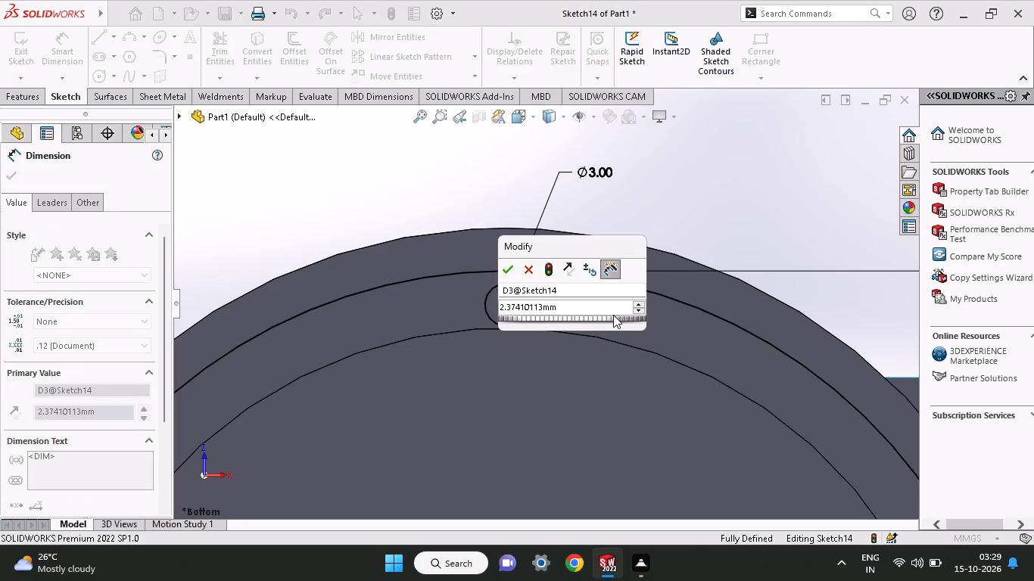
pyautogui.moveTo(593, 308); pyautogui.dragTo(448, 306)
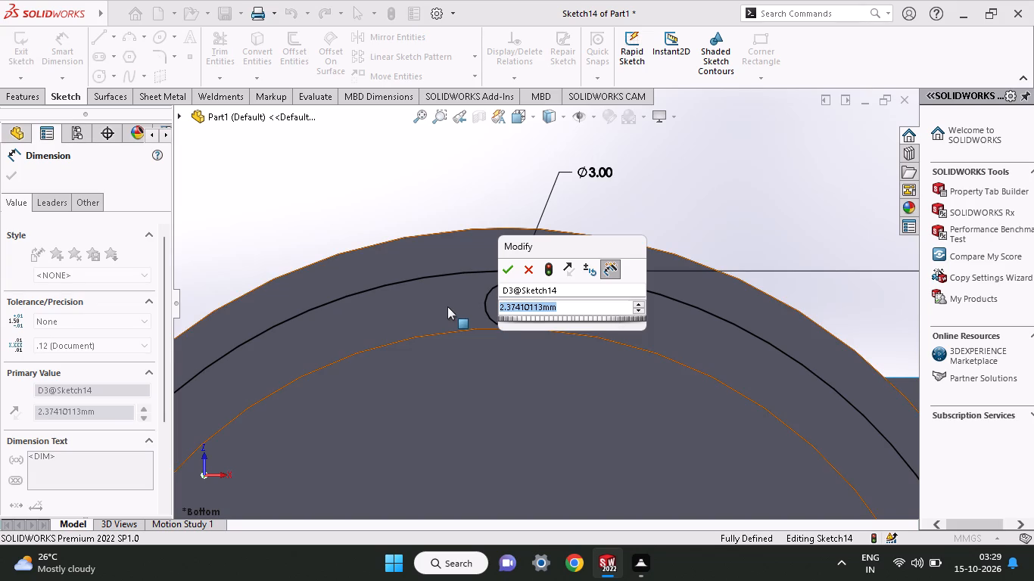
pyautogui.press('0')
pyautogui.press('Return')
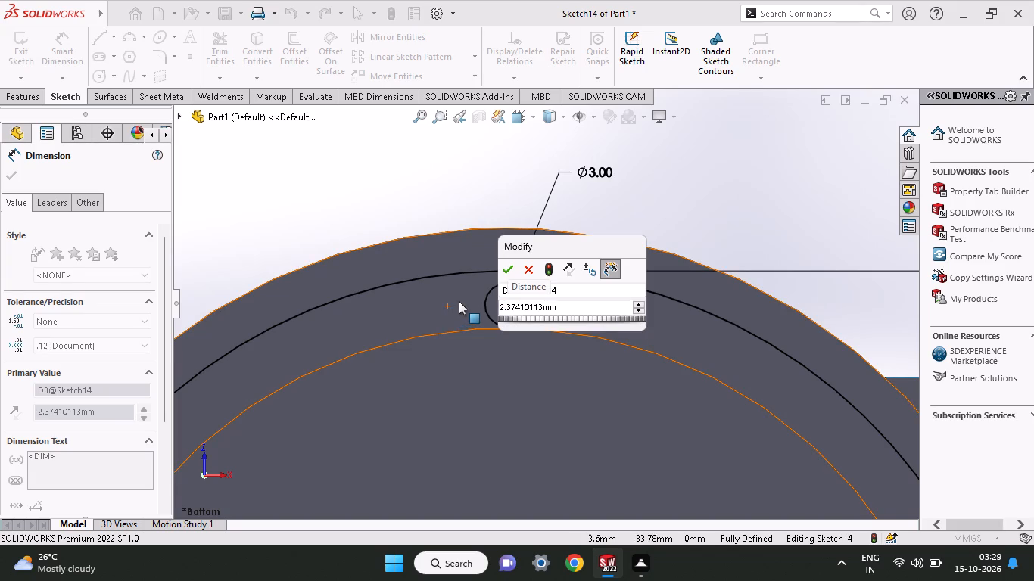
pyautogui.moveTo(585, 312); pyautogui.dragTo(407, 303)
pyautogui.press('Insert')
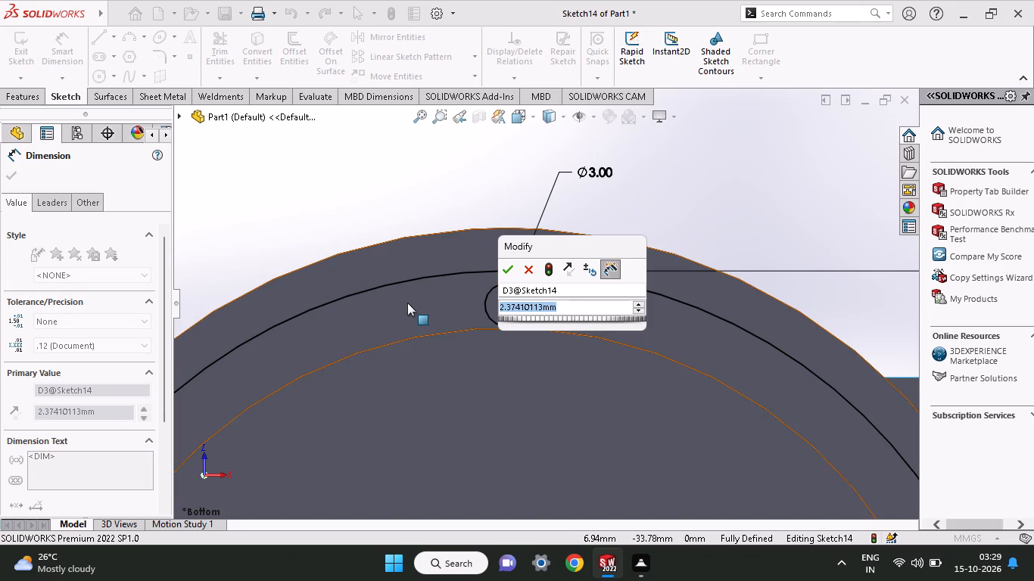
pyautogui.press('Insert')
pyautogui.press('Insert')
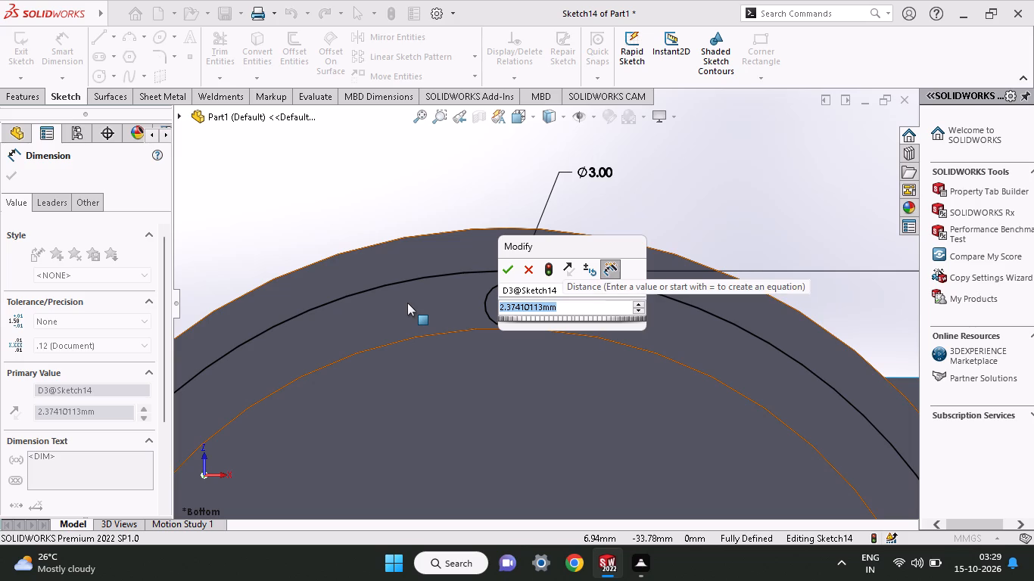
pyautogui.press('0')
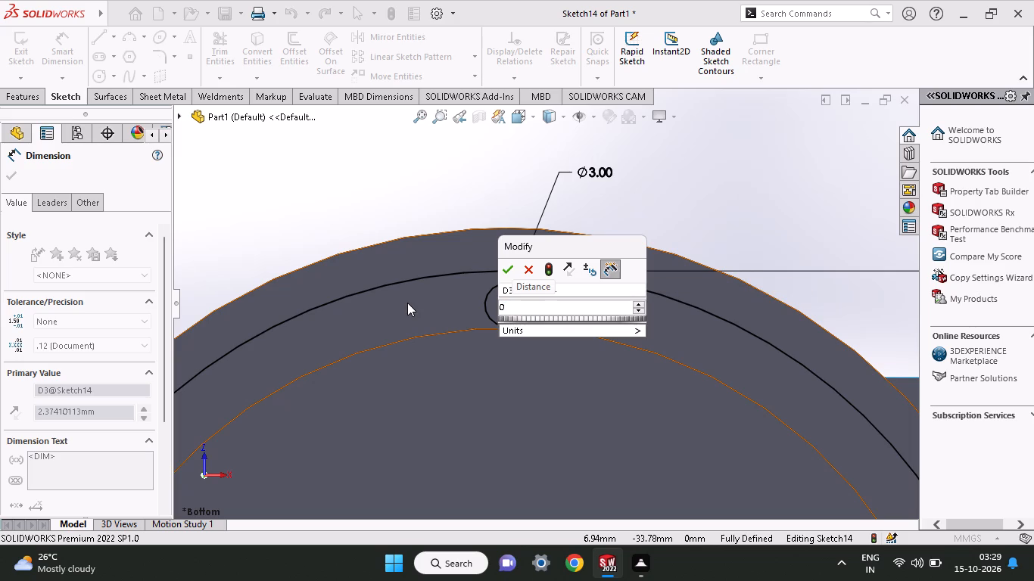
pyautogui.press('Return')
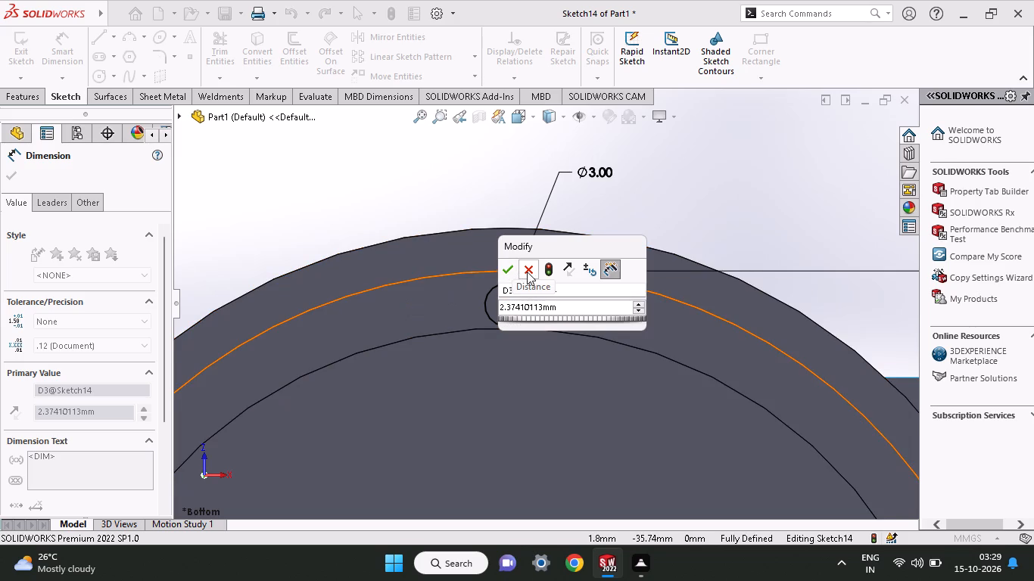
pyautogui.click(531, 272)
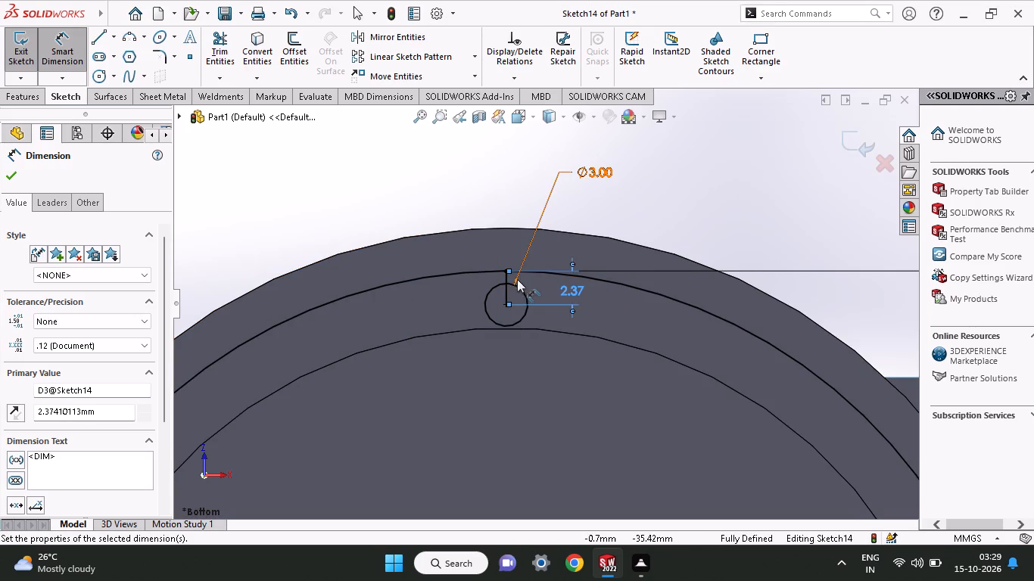
# Trim away the short vertical line and the 3 mm circle below the top of the 72 mm circle.
pyautogui.click(232, 54)
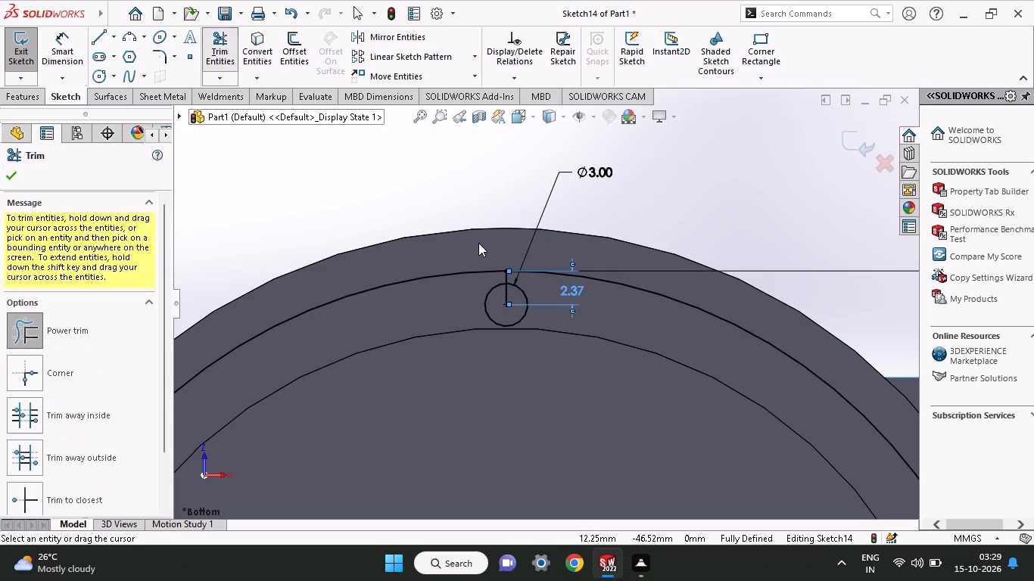
pyautogui.moveTo(510, 277); pyautogui.dragTo(472, 303)
pyautogui.moveTo(472, 300); pyautogui.dragTo(525, 303)
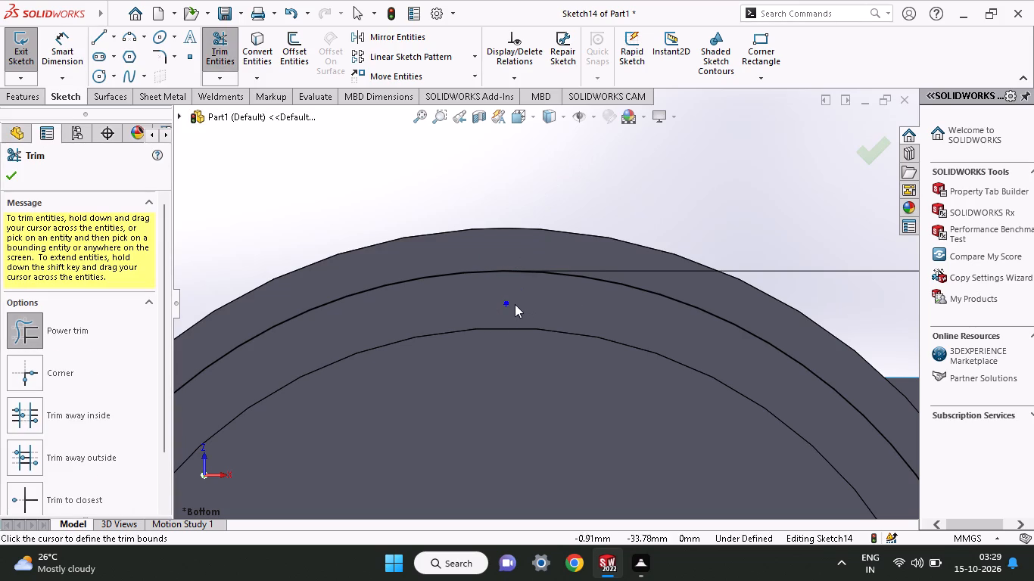
pyautogui.click(18, 173)
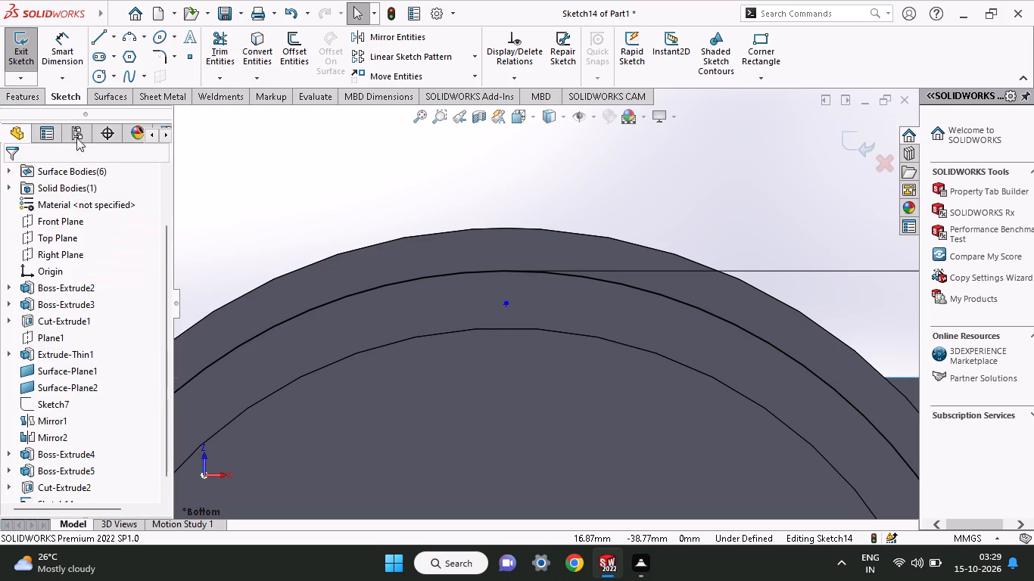
# Sketch a circle centred on the top point of the 72 mm circle and dimension its diameter as 3 mm.
pyautogui.click(92, 75)
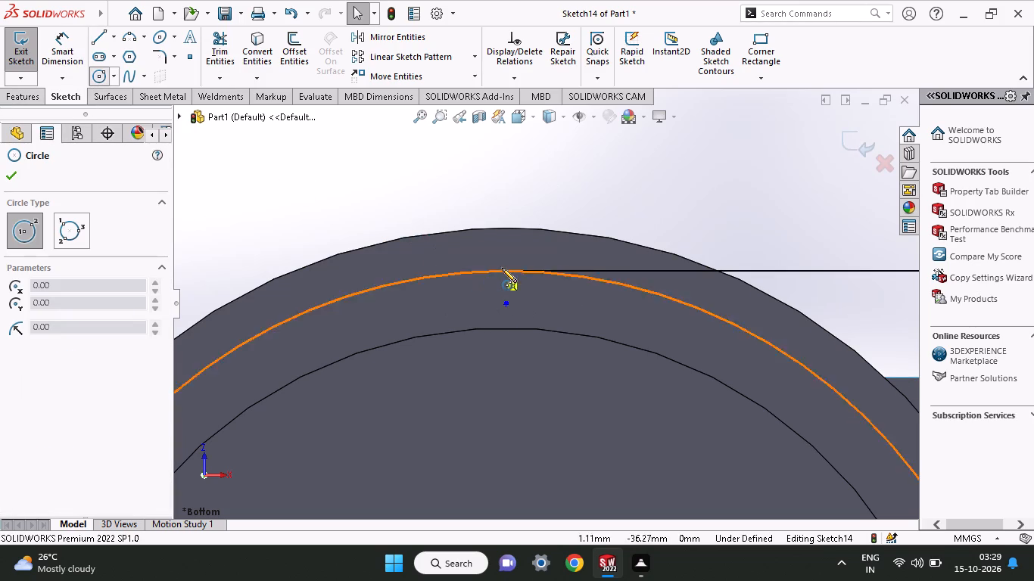
pyautogui.click(504, 269)
pyautogui.click(526, 285)
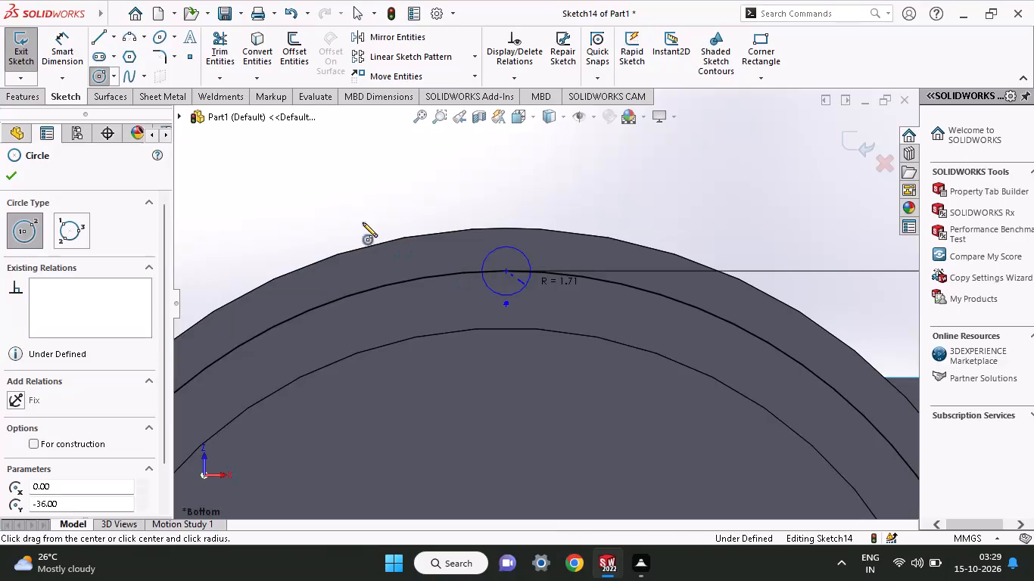
pyautogui.click(60, 49)
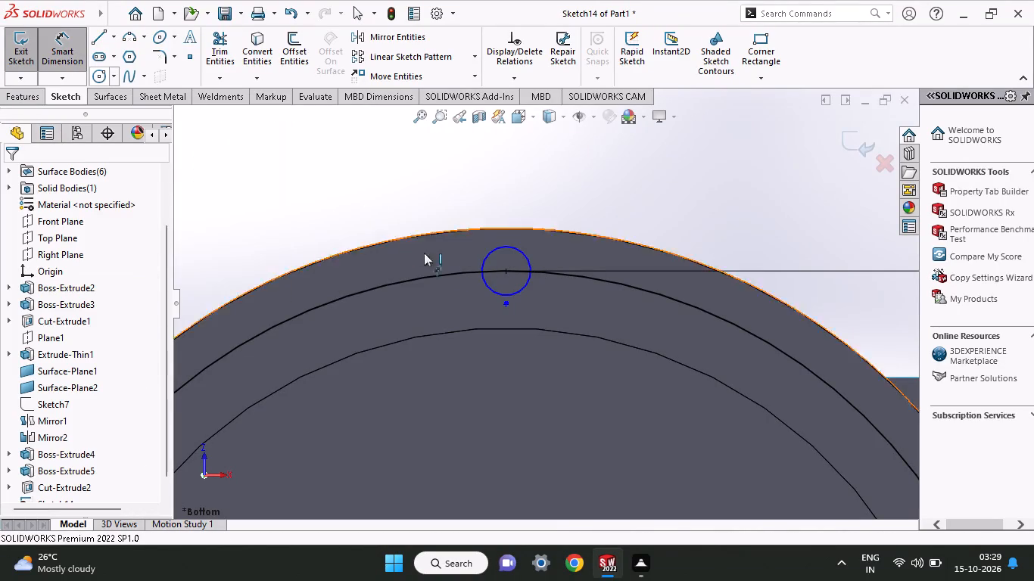
pyautogui.click(520, 294)
pyautogui.moveTo(450, 289); pyautogui.dragTo(450, 297)
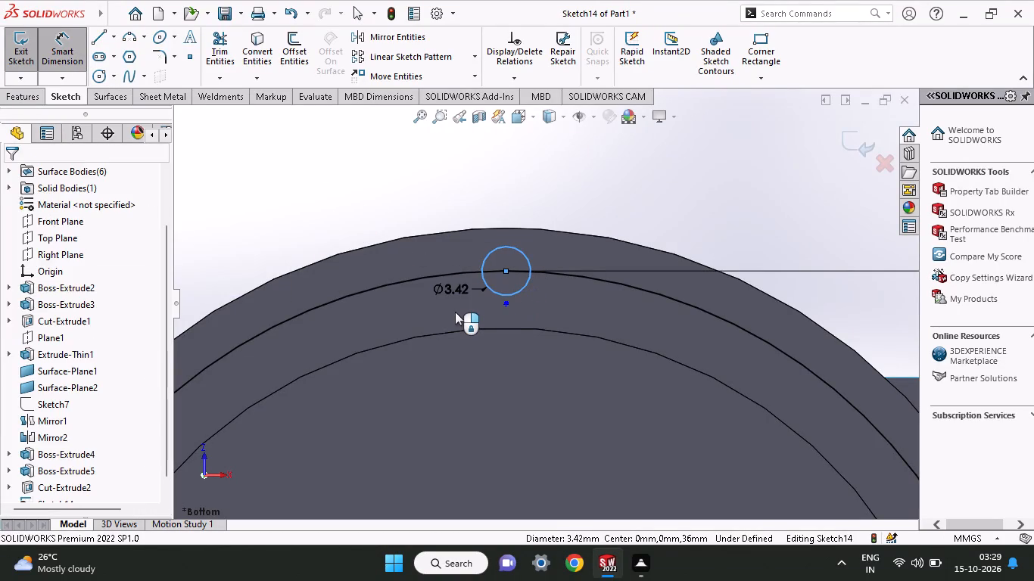
pyautogui.press('3')
pyautogui.press('Return')
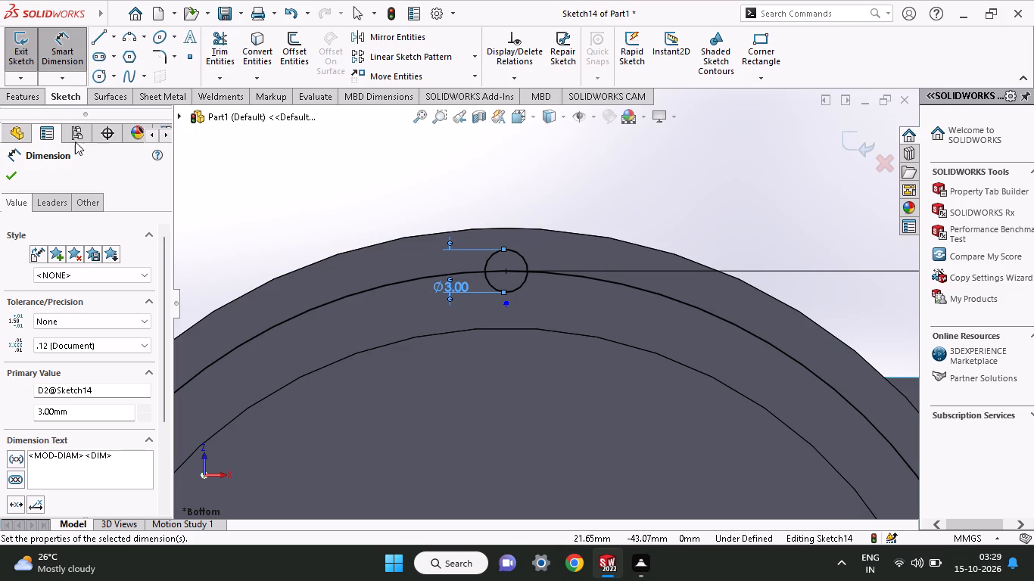
# Cut-extrude both halves of the 3 mm circle through the flange ring with a blind depth of 30 mm.
pyautogui.click(25, 91)
pyautogui.click(221, 53)
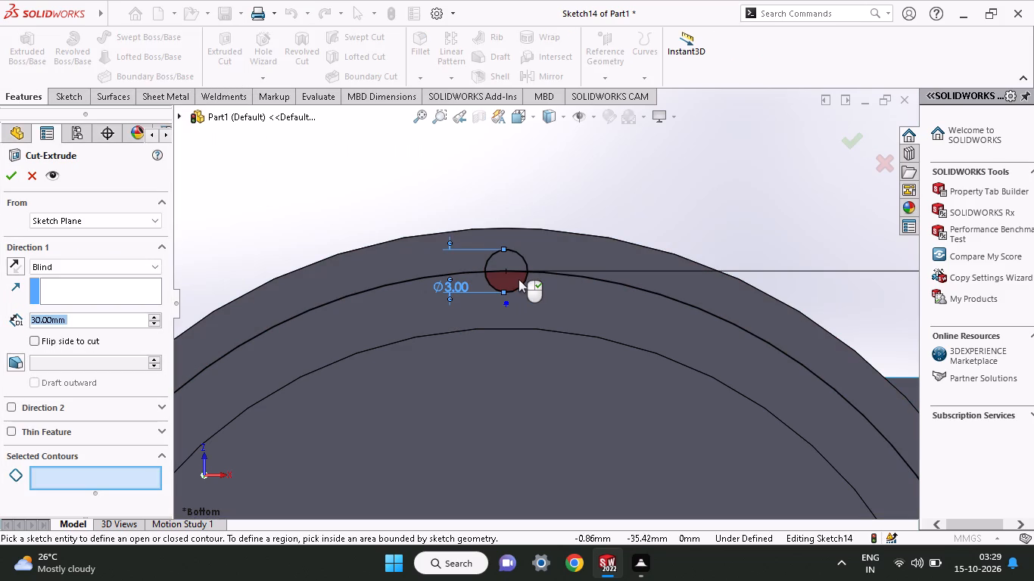
pyautogui.click(519, 279)
pyautogui.click(518, 263)
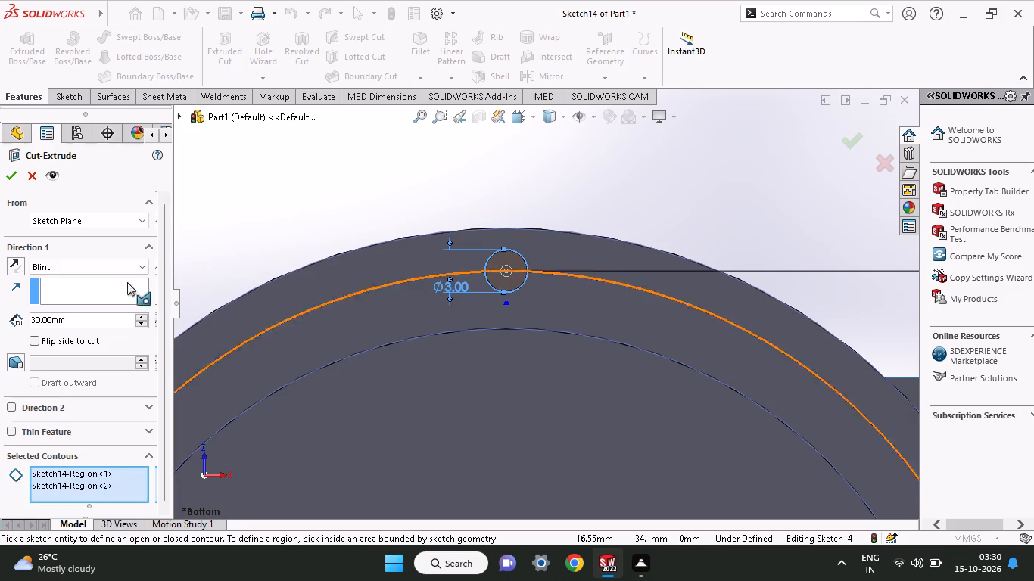
pyautogui.click(12, 179)
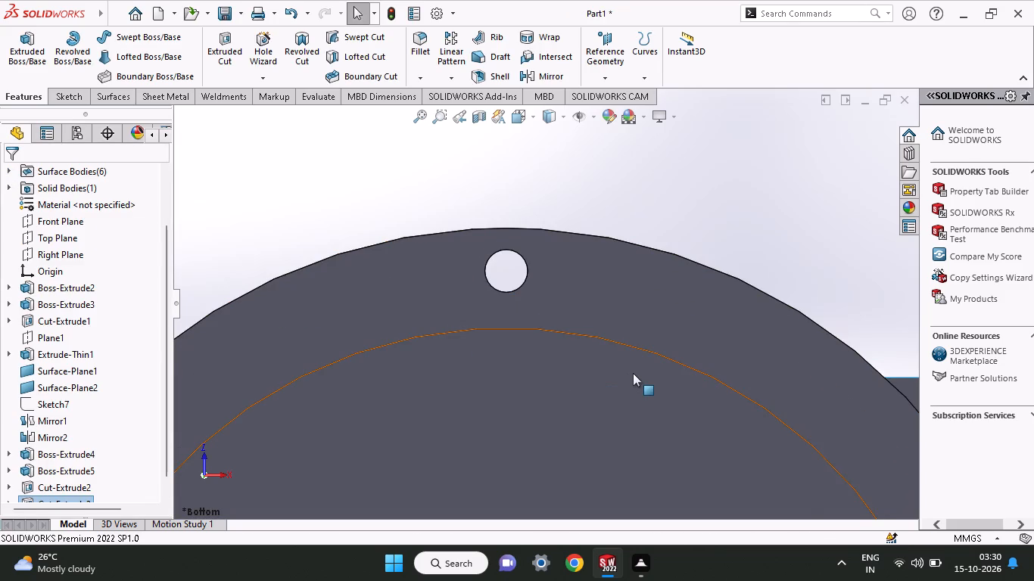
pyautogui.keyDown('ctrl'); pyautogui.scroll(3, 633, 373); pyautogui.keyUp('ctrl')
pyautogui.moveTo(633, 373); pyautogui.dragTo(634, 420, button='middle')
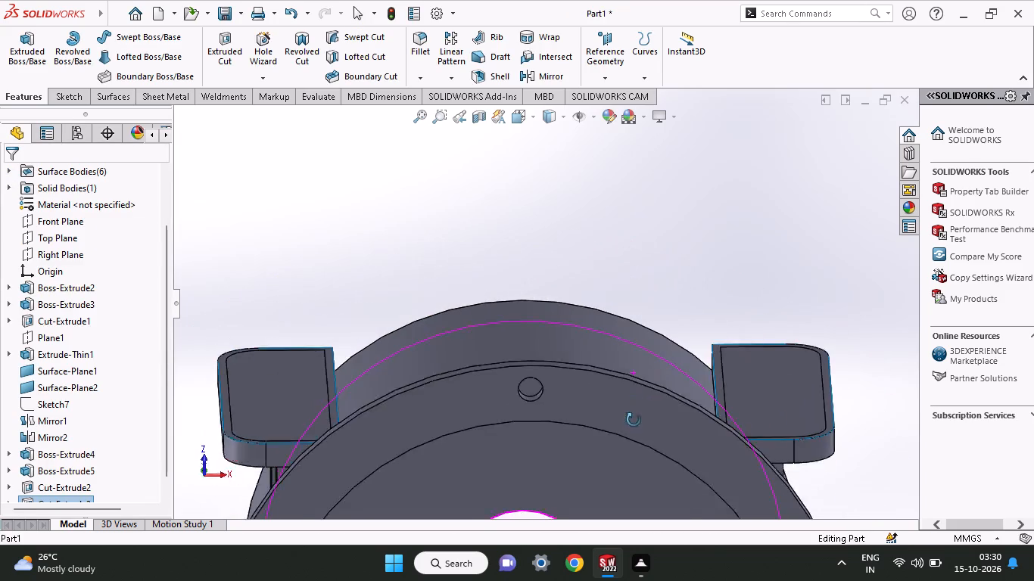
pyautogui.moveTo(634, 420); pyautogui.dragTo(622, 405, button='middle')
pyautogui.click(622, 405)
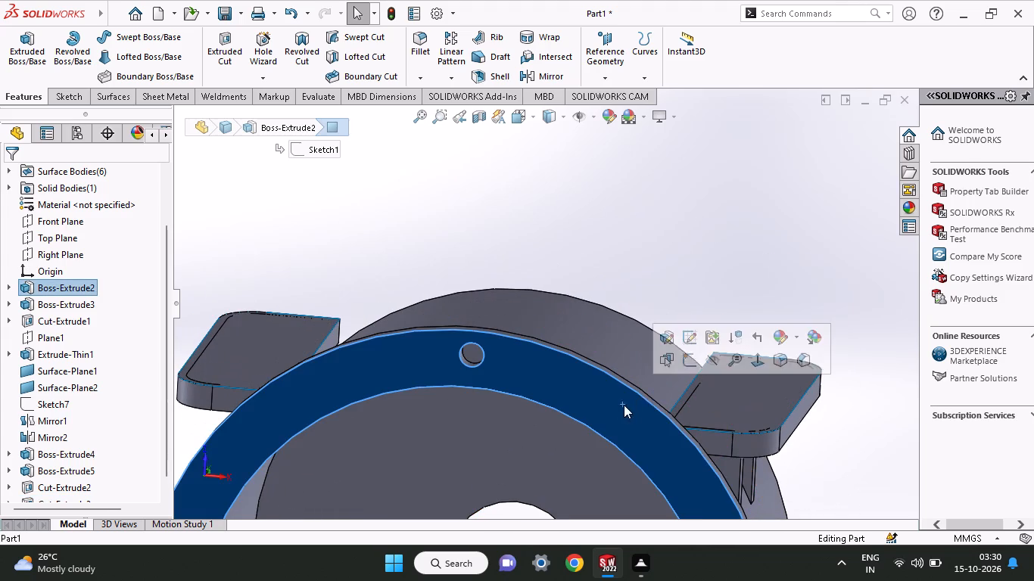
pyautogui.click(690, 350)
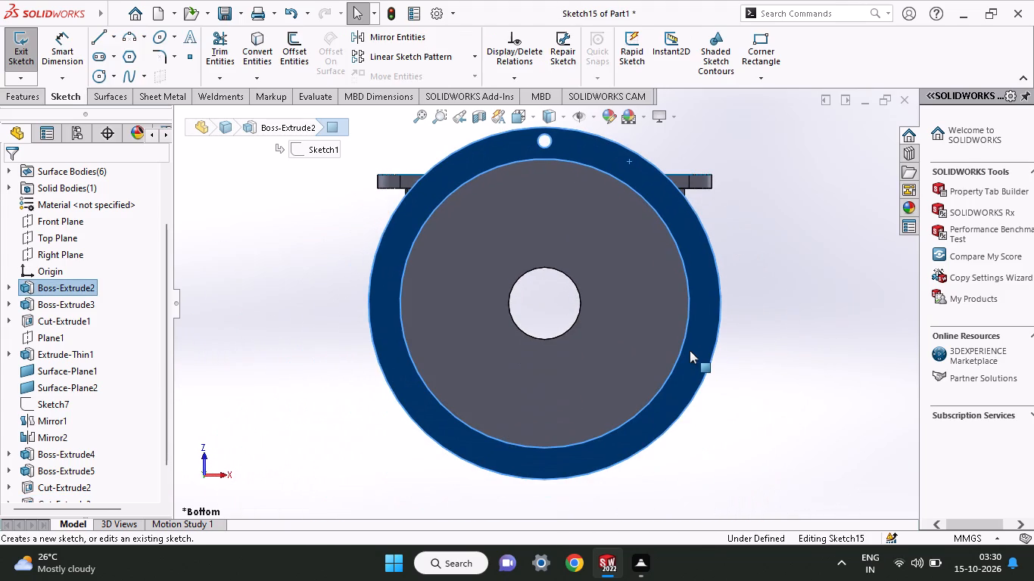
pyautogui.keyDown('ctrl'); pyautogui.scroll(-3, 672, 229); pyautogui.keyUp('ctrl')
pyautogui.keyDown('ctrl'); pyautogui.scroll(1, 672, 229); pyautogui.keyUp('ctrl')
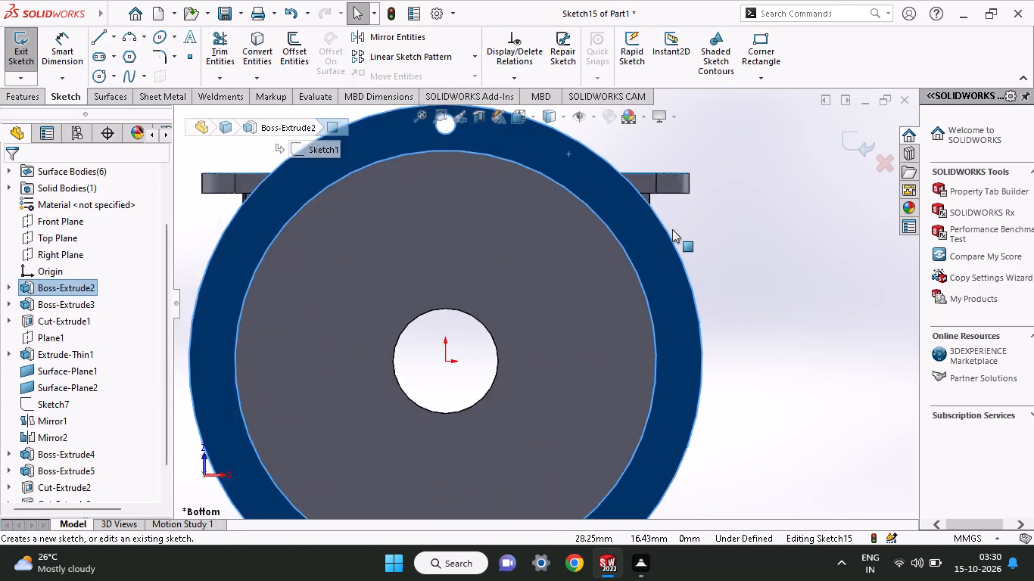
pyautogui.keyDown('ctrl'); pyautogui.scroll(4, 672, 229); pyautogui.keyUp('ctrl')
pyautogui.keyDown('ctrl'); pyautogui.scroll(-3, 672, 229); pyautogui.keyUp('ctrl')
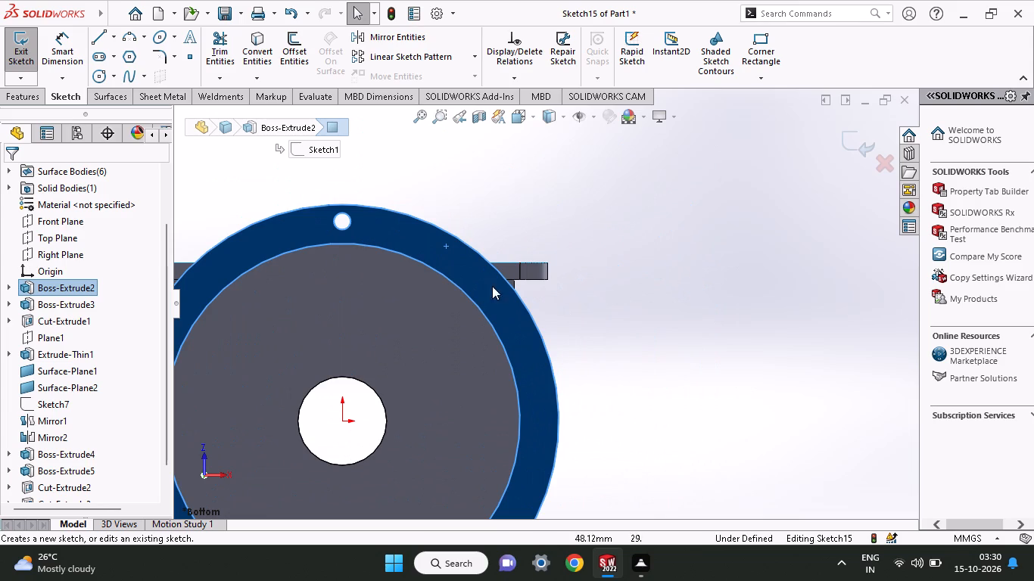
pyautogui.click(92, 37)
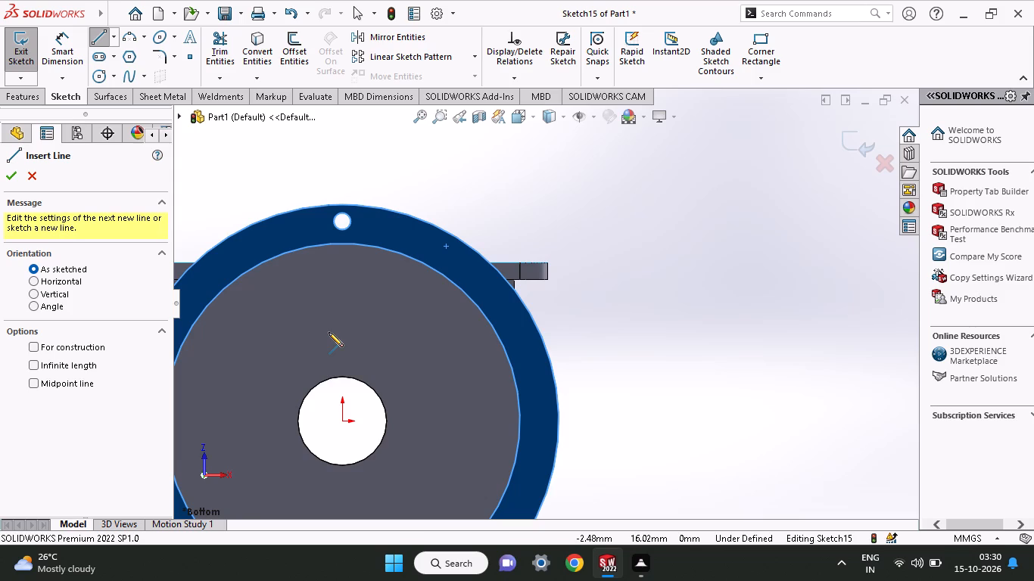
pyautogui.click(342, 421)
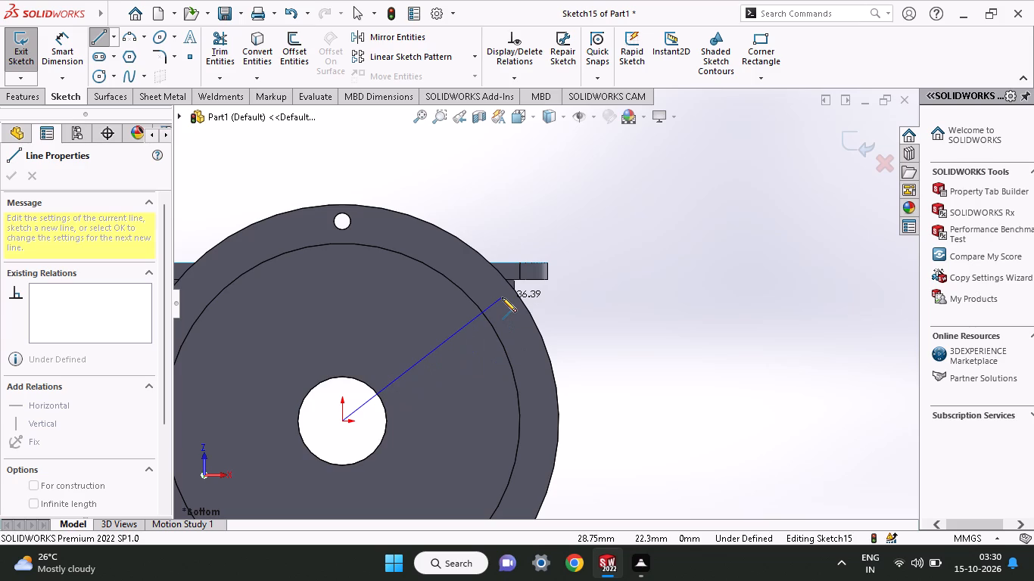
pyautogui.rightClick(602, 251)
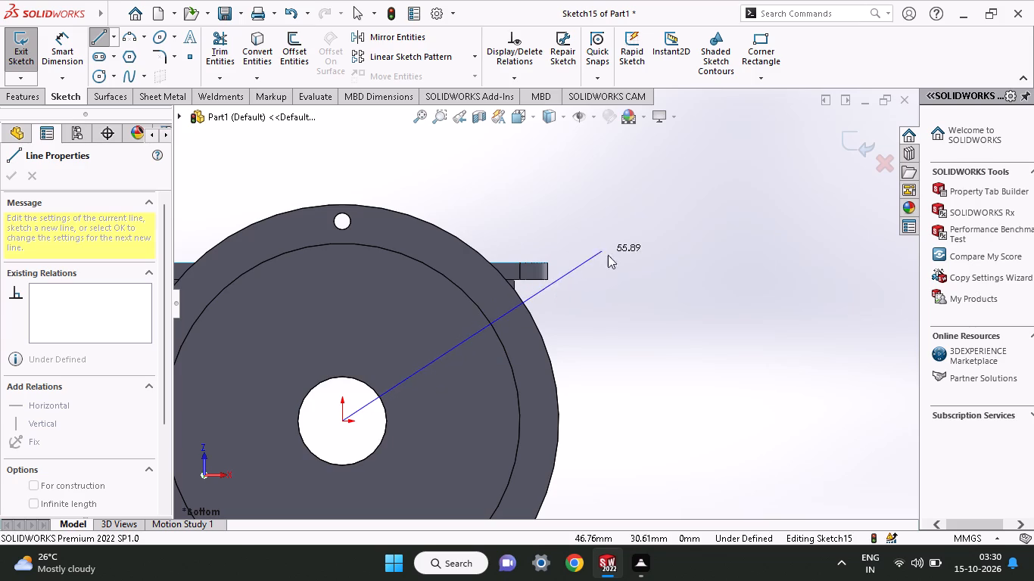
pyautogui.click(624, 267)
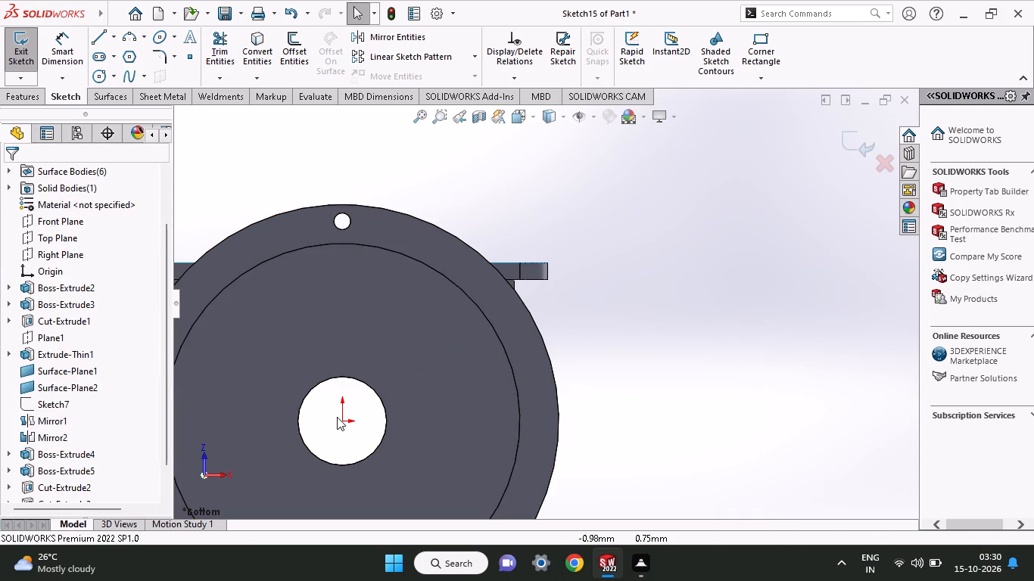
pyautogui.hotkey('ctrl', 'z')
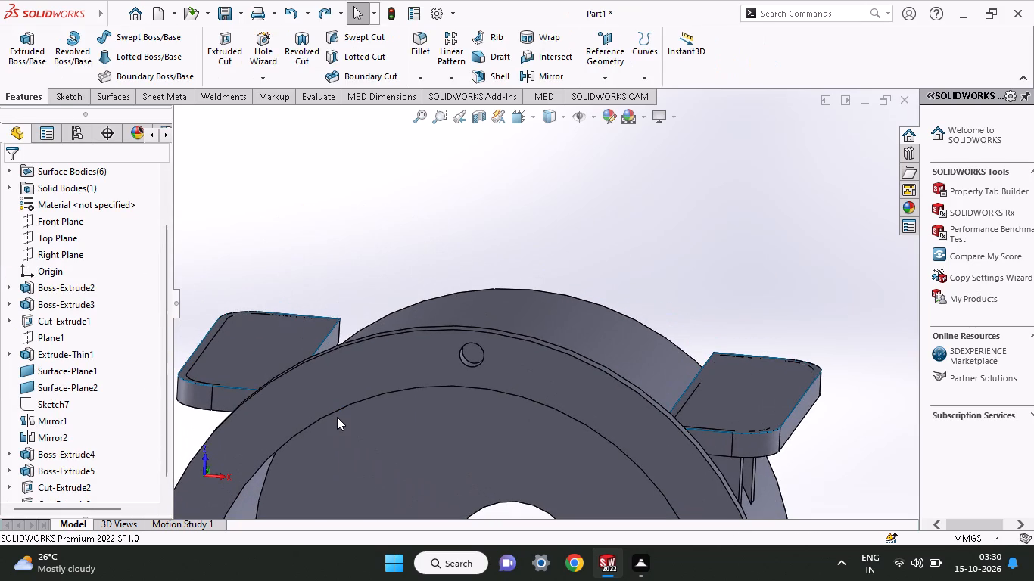
# Undo the 30 mm cut-extrude of the 3 mm circle and return to its sketch.
pyautogui.hotkey('ctrl', 'z')
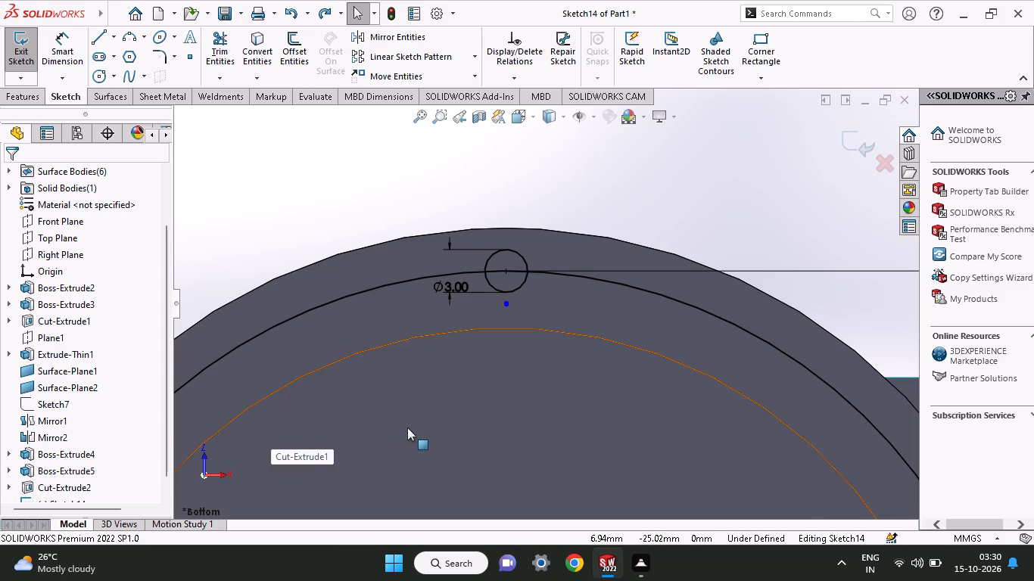
# Set up a circular sketch pattern of the 3 mm circle about the centre of the 72 mm circle.
pyautogui.keyDown('ctrl'); pyautogui.scroll(10, 407, 427); pyautogui.keyUp('ctrl')
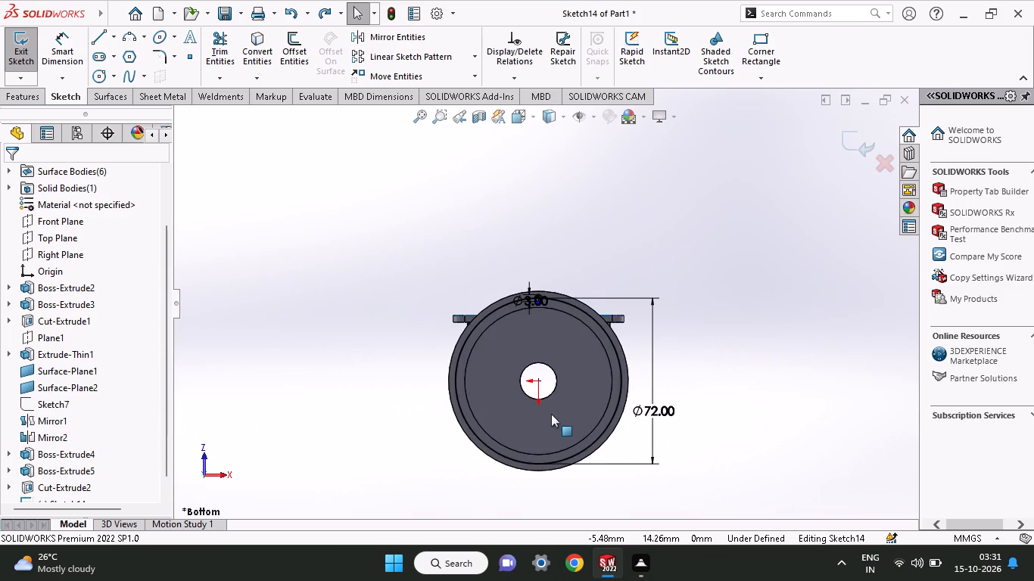
pyautogui.keyDown('ctrl'); pyautogui.scroll(-3, 551, 414); pyautogui.keyUp('ctrl')
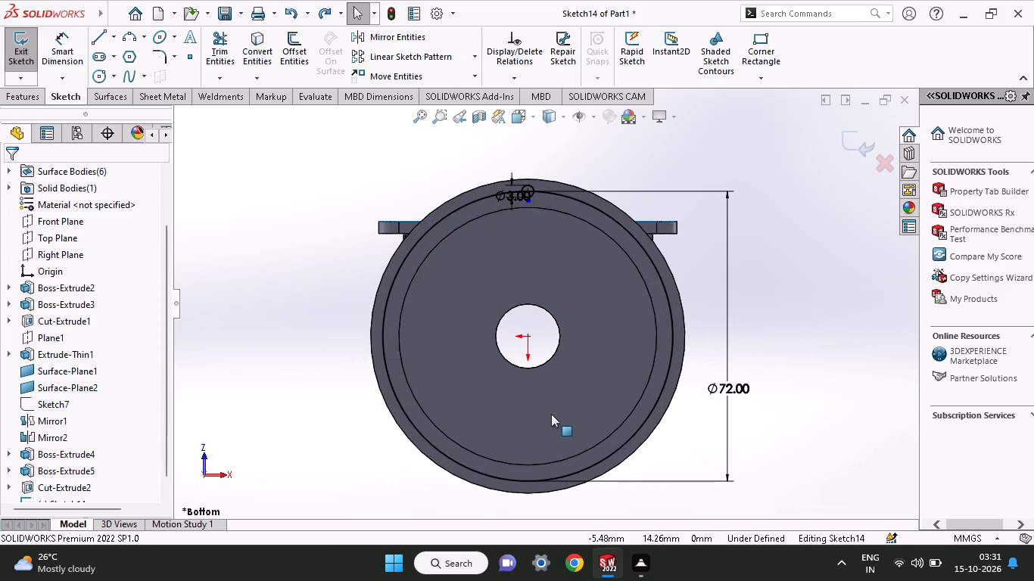
pyautogui.keyDown('ctrl'); pyautogui.scroll(-4, 541, 267); pyautogui.keyUp('ctrl')
pyautogui.keyDown('ctrl'); pyautogui.scroll(4, 541, 267); pyautogui.keyUp('ctrl')
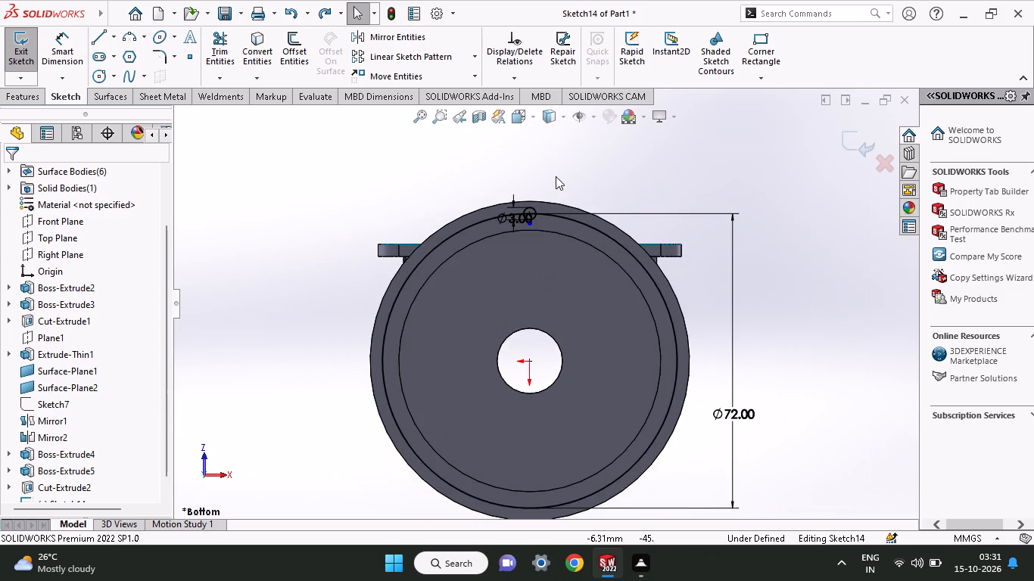
pyautogui.keyDown('ctrl'); pyautogui.scroll(-5, 556, 176); pyautogui.keyUp('ctrl')
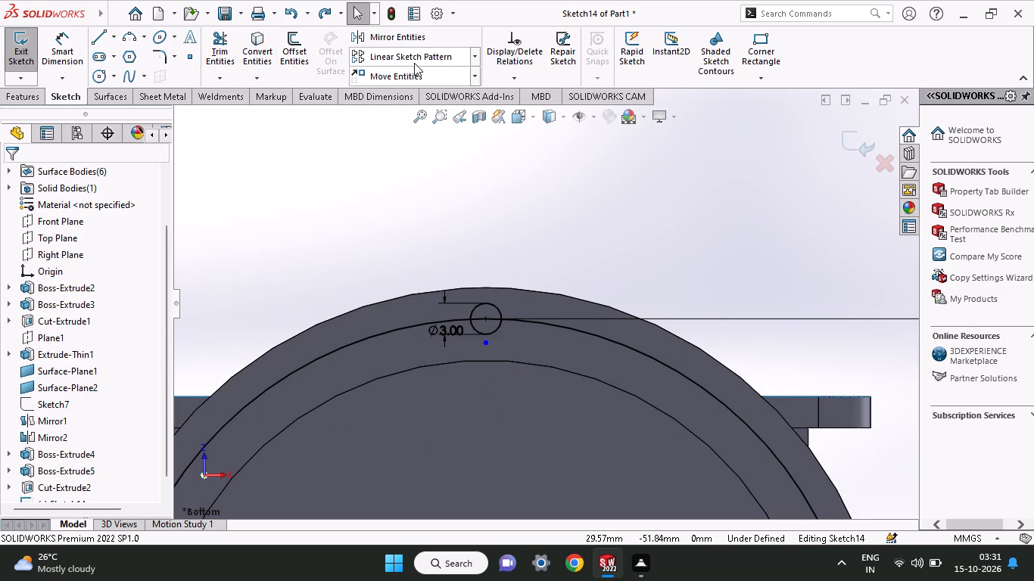
pyautogui.click(474, 61)
pyautogui.click(459, 92)
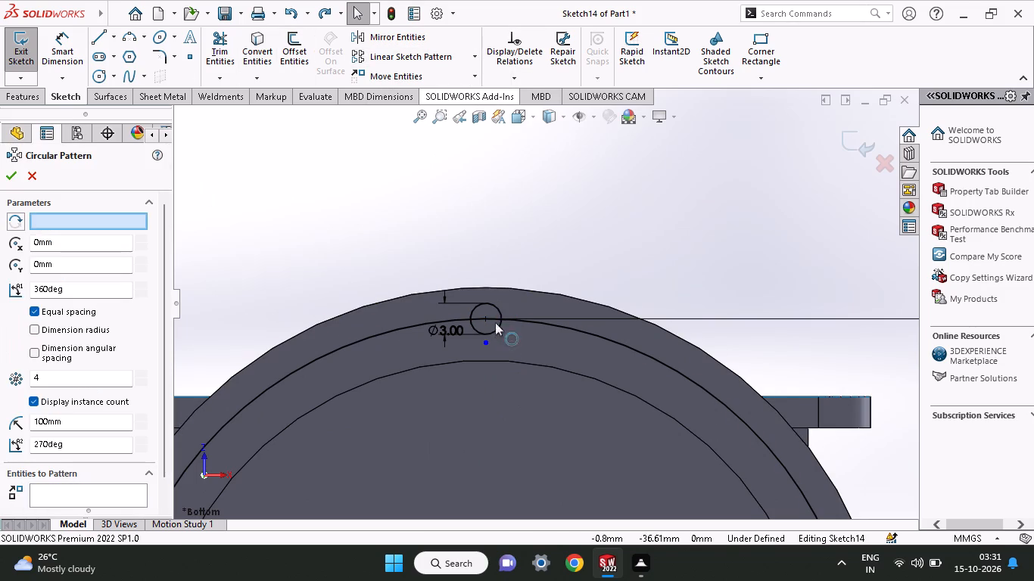
pyautogui.keyDown('ctrl'); pyautogui.scroll(1, 521, 390); pyautogui.keyUp('ctrl')
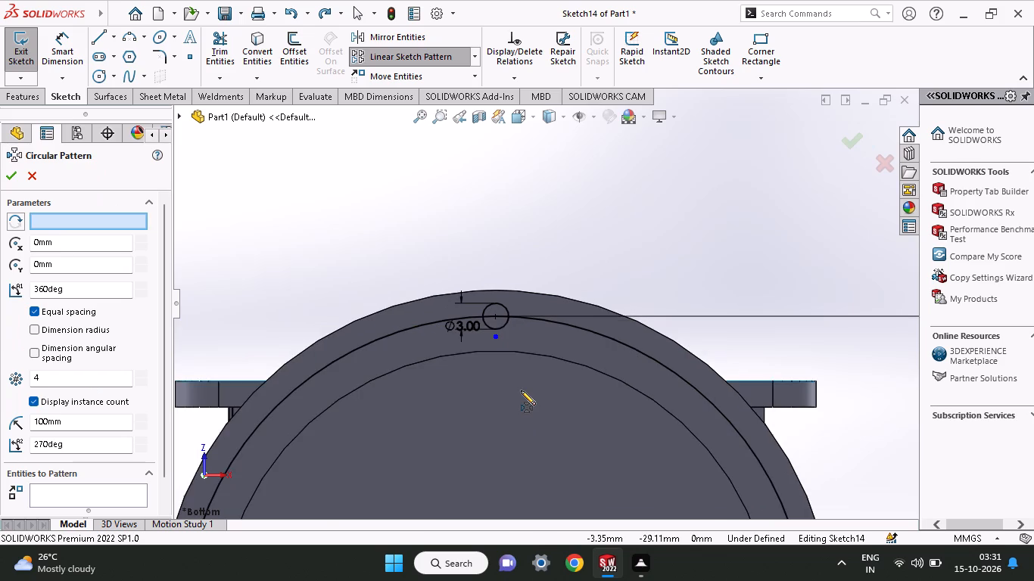
pyautogui.keyDown('ctrl'); pyautogui.scroll(5, 521, 390); pyautogui.keyUp('ctrl')
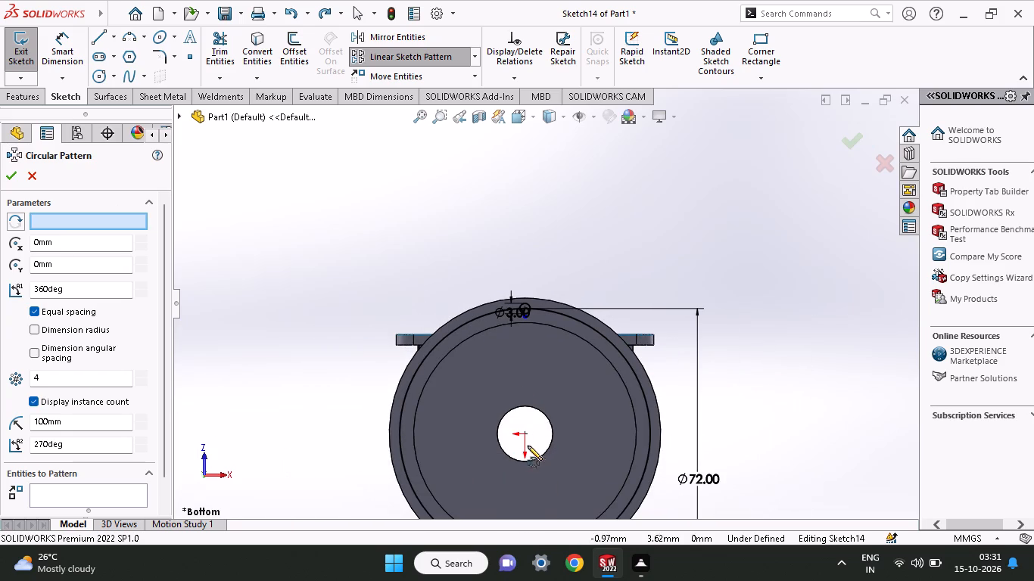
pyautogui.click(525, 437)
pyautogui.click(76, 221)
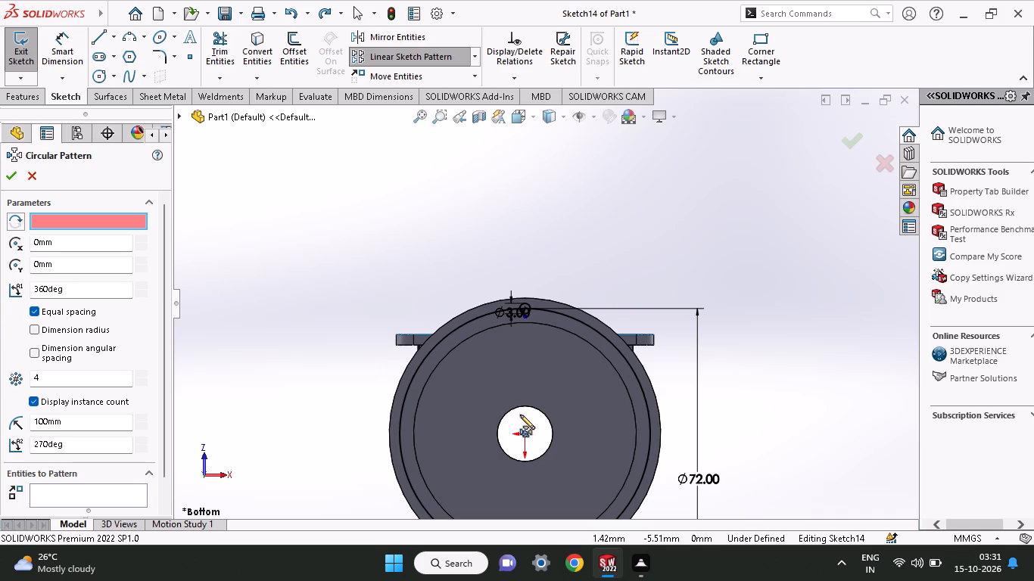
pyautogui.click(525, 437)
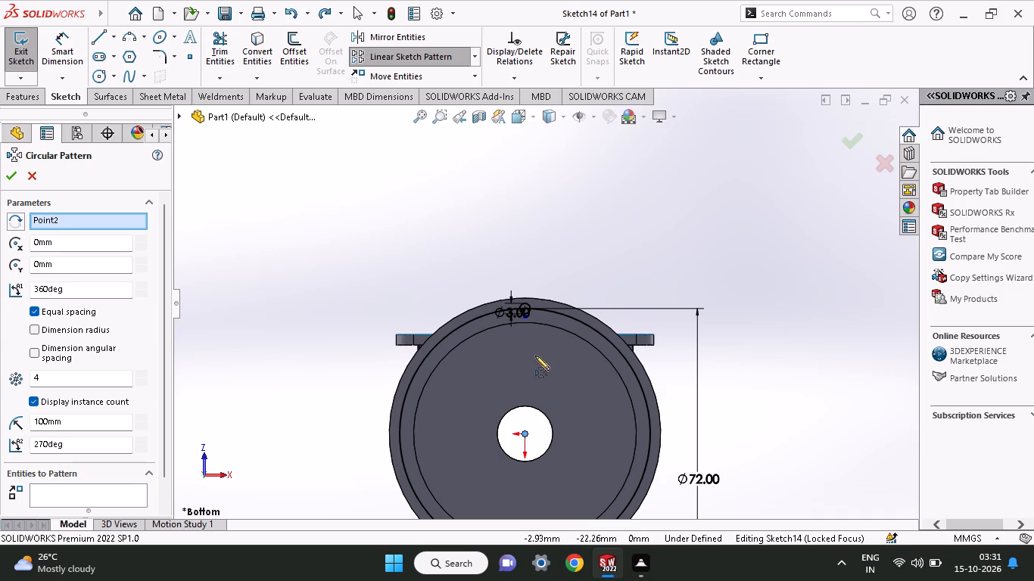
pyautogui.keyDown('ctrl'); pyautogui.scroll(-6, 534, 353); pyautogui.keyUp('ctrl')
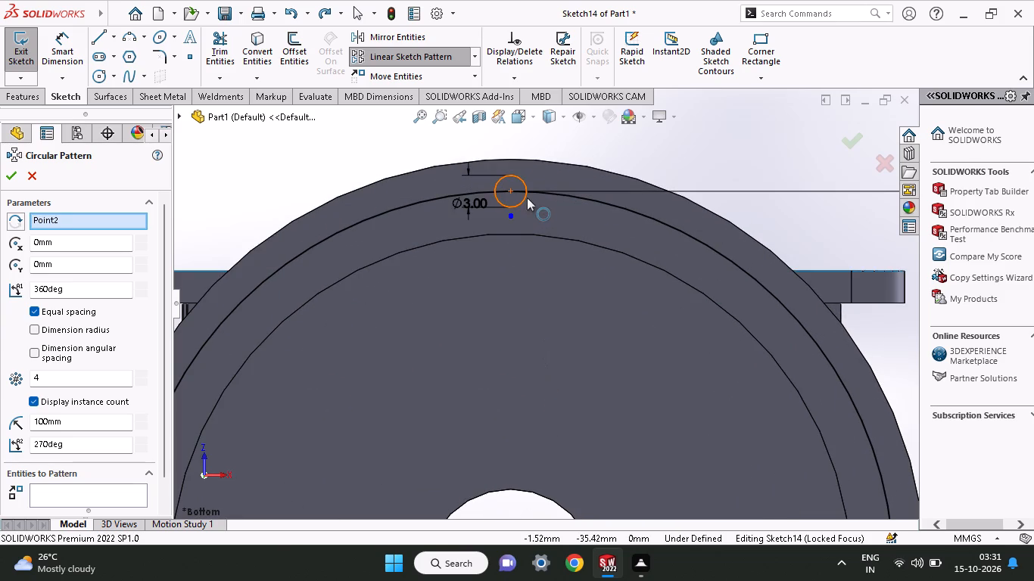
pyautogui.click(527, 198)
pyautogui.hscroll(1, 550, 320)
pyautogui.scroll(2, 550, 320)
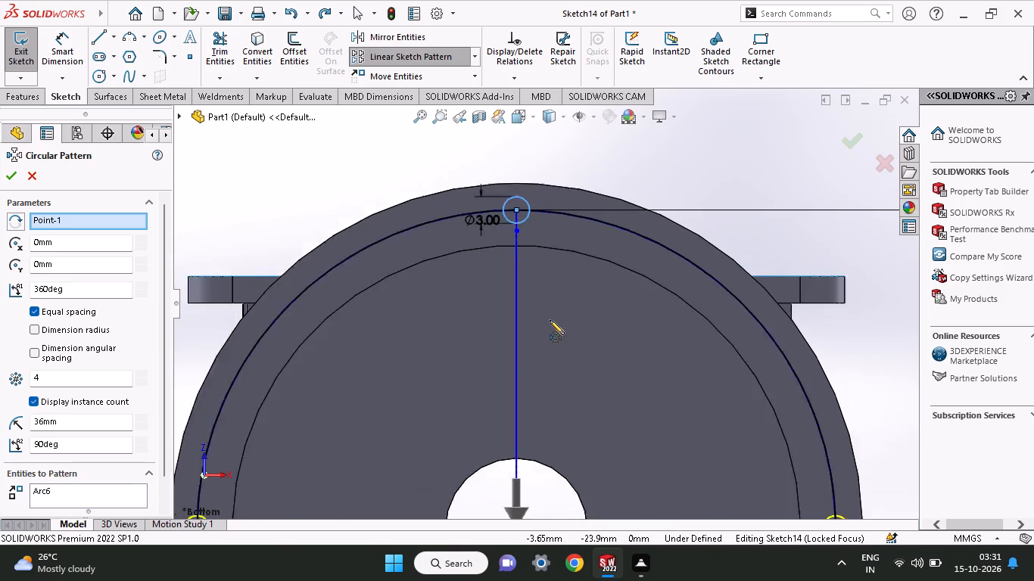
pyautogui.scroll(1, 550, 320)
pyautogui.keyDown('ctrl'); pyautogui.scroll(5, 550, 320); pyautogui.keyUp('ctrl')
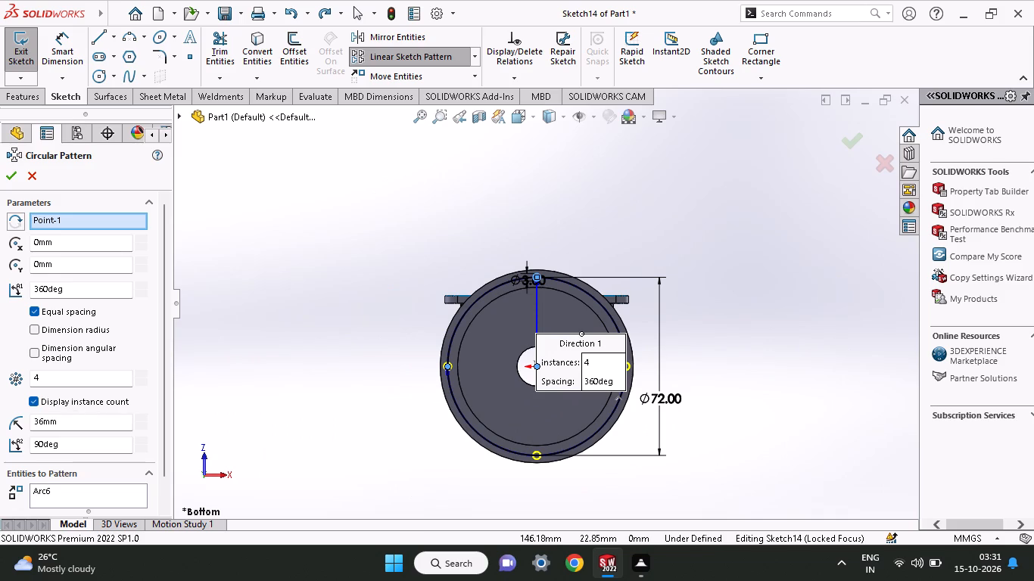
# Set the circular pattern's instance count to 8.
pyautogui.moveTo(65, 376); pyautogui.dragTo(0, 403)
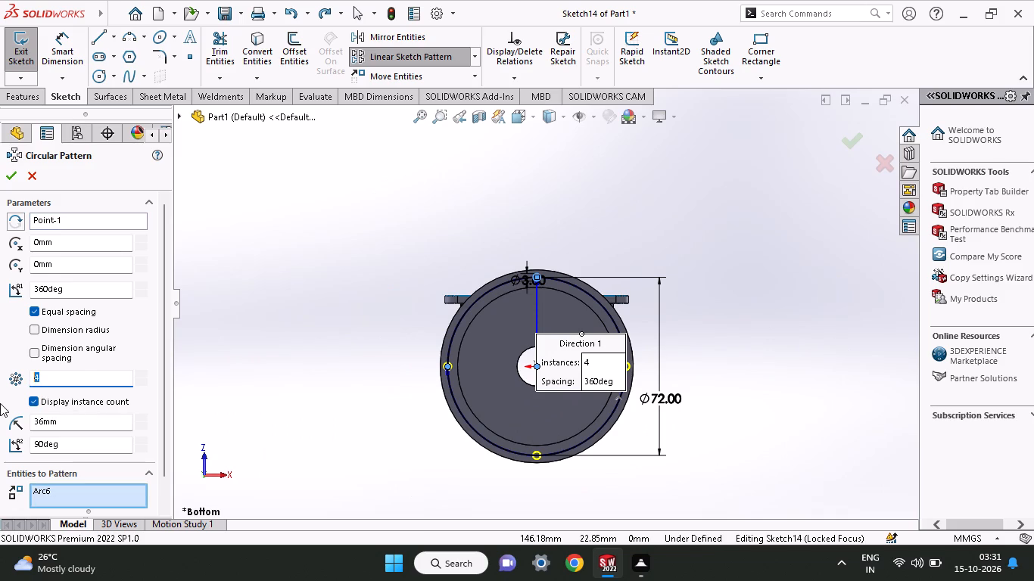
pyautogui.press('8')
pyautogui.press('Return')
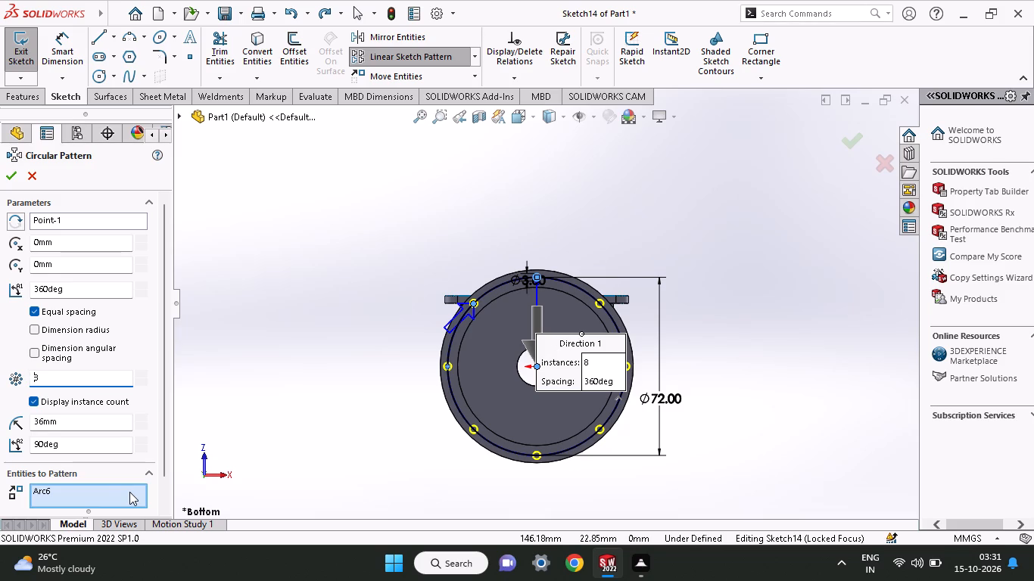
# Set the circular pattern's instance count to 6 and create the pattern of 3 mm circles.
pyautogui.moveTo(57, 371); pyautogui.dragTo(14, 388)
pyautogui.moveTo(14, 388); pyautogui.dragTo(13, 388)
pyautogui.press('6')
pyautogui.press('Return')
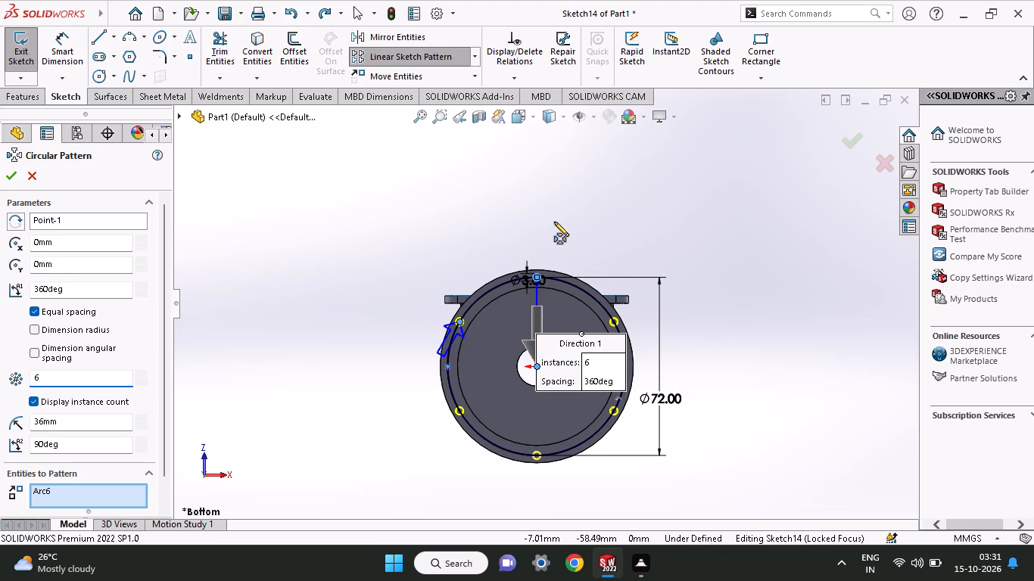
pyautogui.click(4, 174)
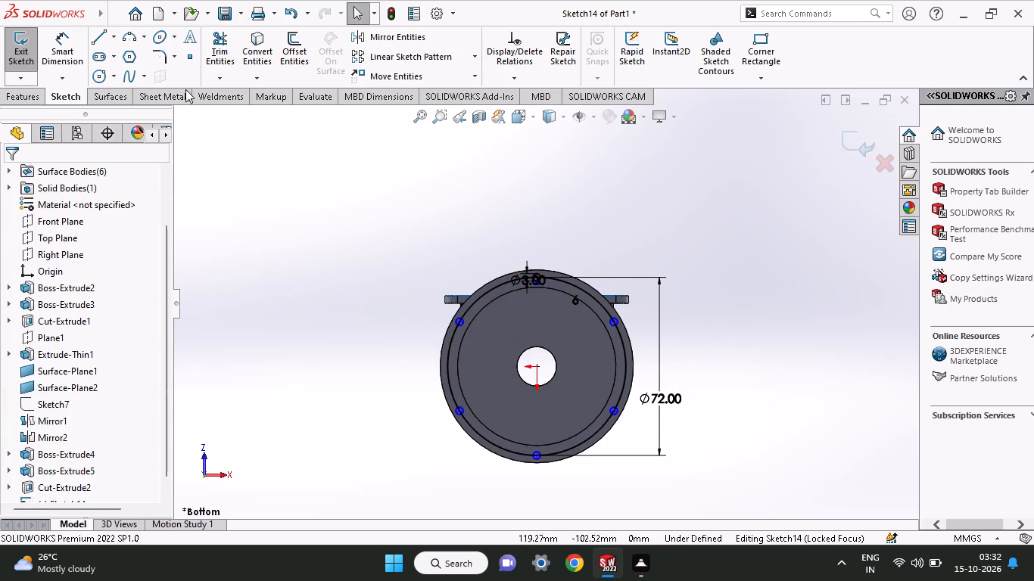
# Sketch a vertical line about 36 mm long from the 72 mm circle's centre to the top 3 mm circle's centre.
pyautogui.click(101, 39)
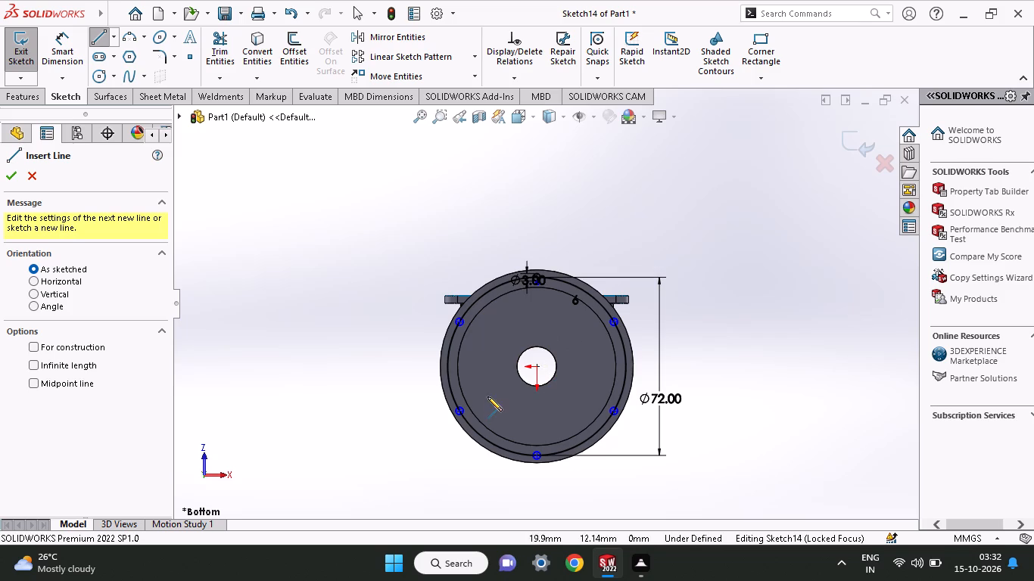
pyautogui.keyDown('ctrl'); pyautogui.scroll(3, 588, 339); pyautogui.keyUp('ctrl')
pyautogui.keyDown('ctrl'); pyautogui.scroll(-5, 588, 339); pyautogui.keyUp('ctrl')
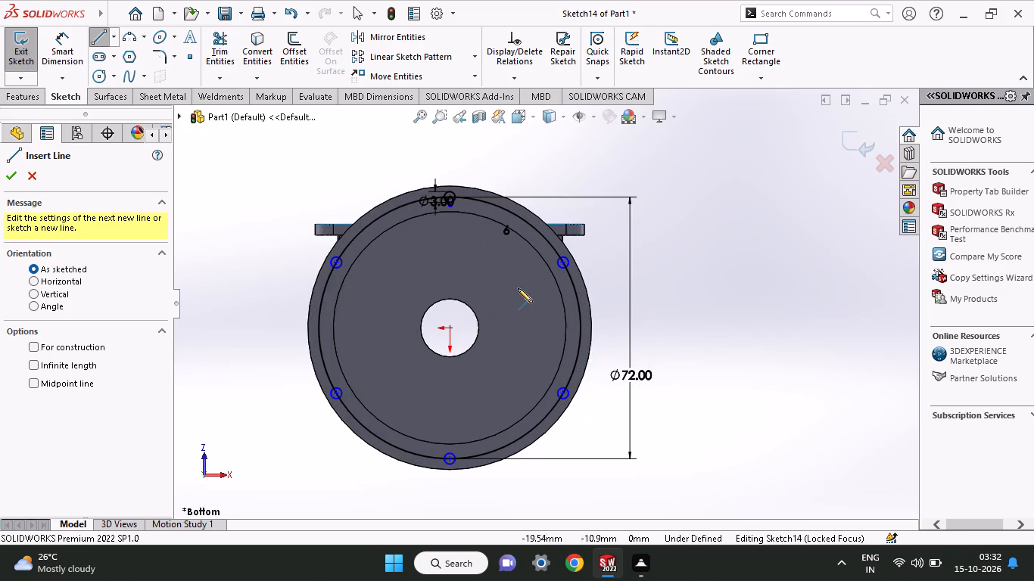
pyautogui.keyDown('ctrl'); pyautogui.scroll(-3, 517, 287); pyautogui.keyUp('ctrl')
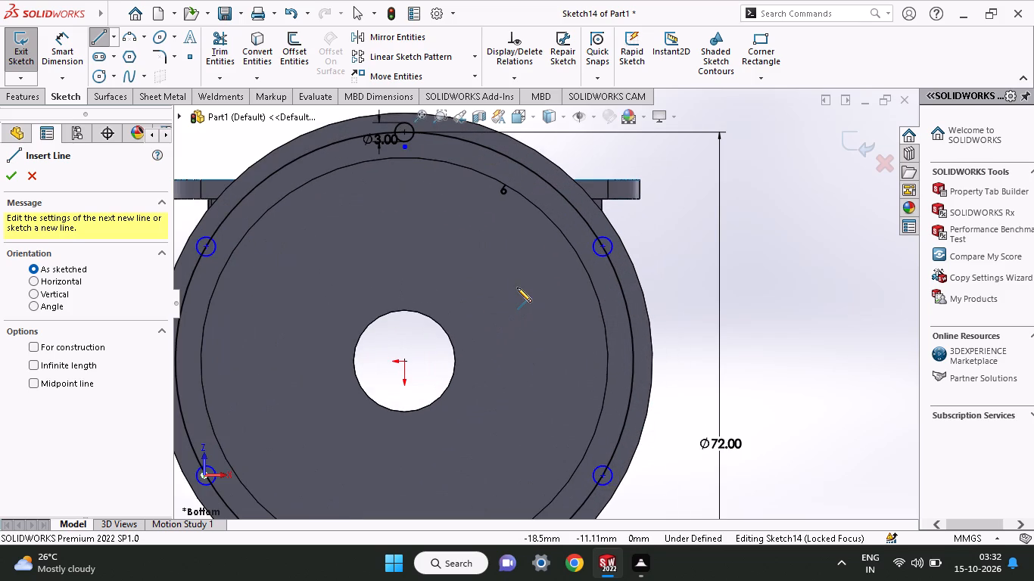
pyautogui.click(405, 362)
pyautogui.click(408, 135)
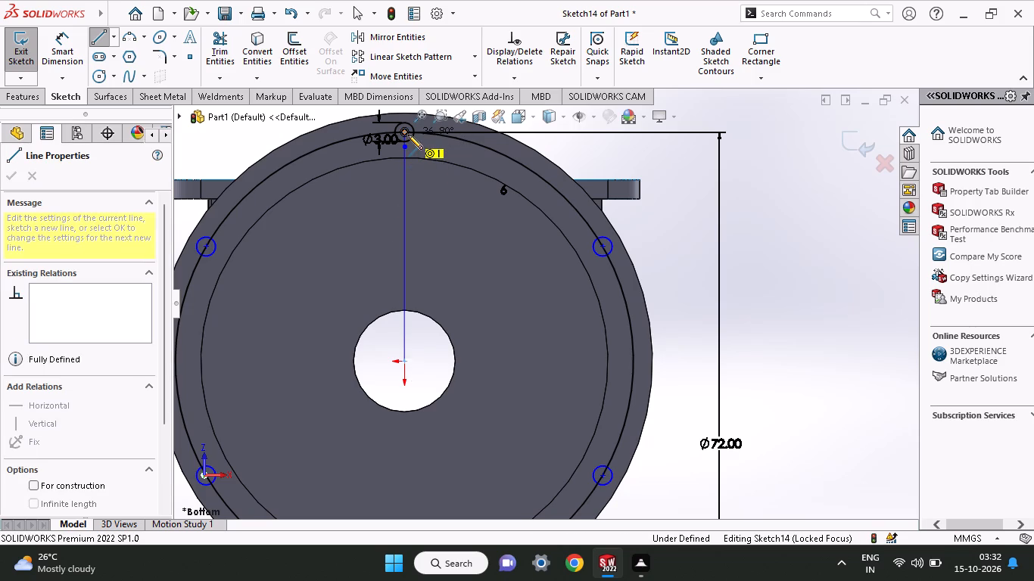
pyautogui.rightClick(414, 179)
pyautogui.click(426, 186)
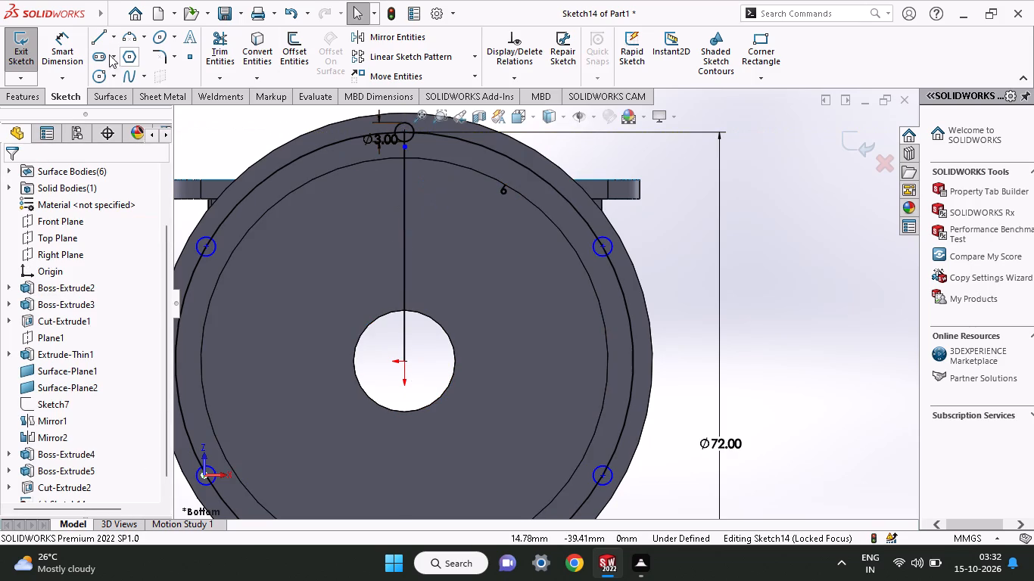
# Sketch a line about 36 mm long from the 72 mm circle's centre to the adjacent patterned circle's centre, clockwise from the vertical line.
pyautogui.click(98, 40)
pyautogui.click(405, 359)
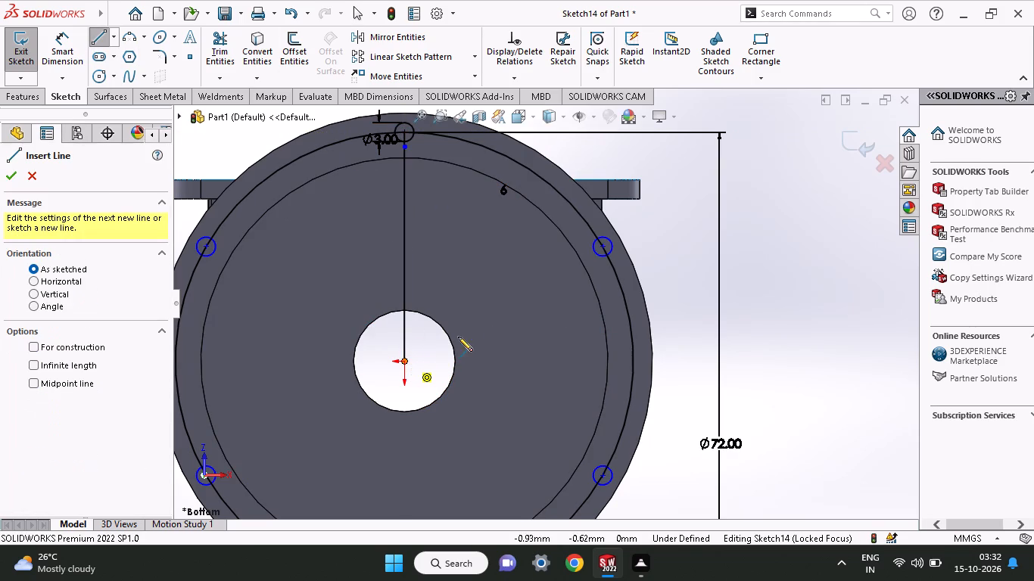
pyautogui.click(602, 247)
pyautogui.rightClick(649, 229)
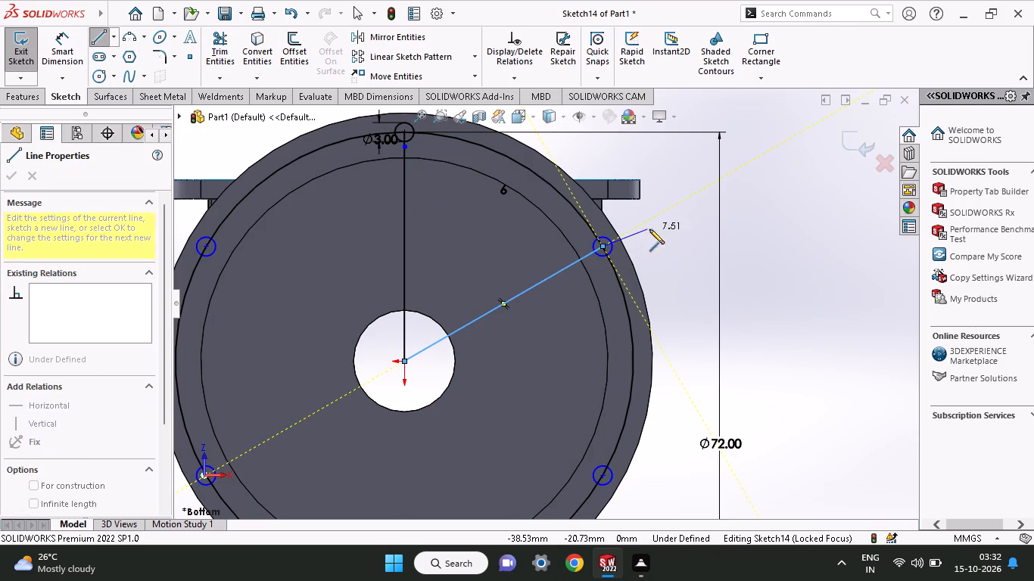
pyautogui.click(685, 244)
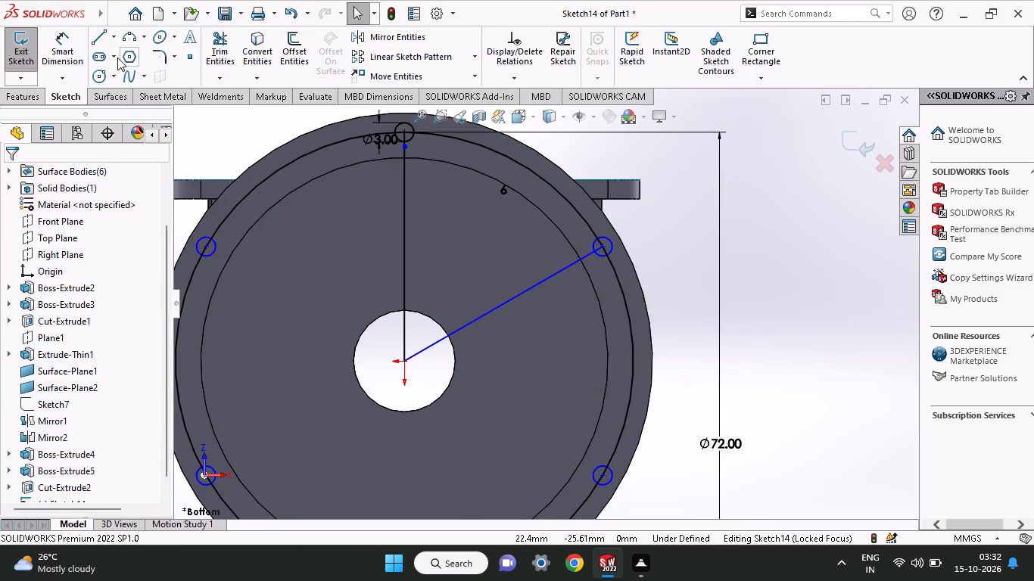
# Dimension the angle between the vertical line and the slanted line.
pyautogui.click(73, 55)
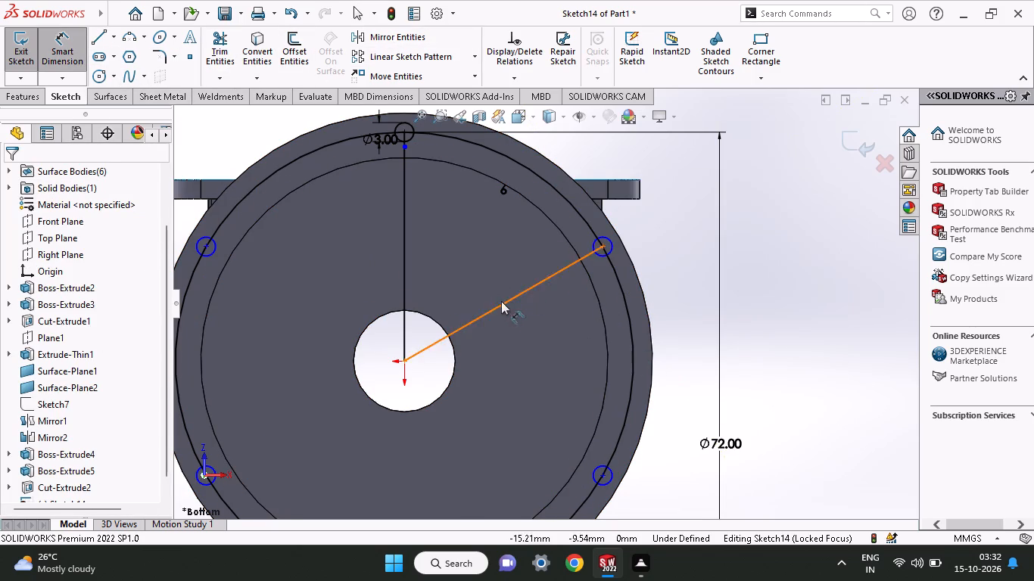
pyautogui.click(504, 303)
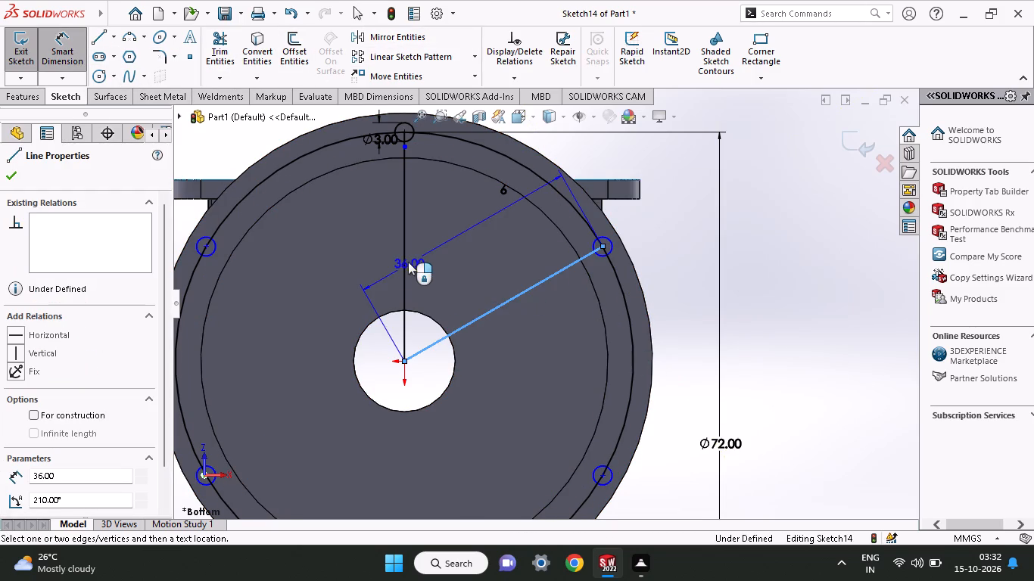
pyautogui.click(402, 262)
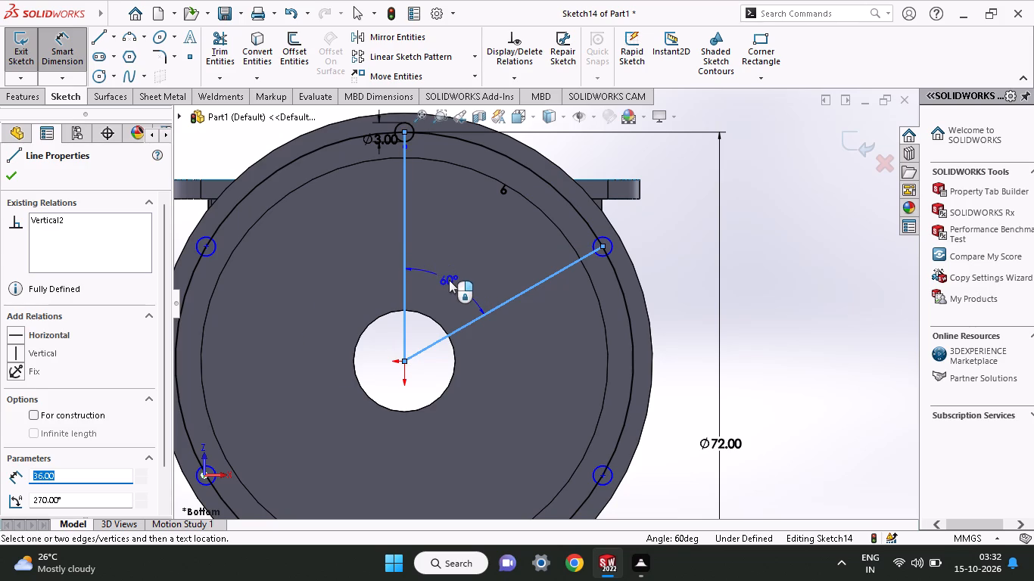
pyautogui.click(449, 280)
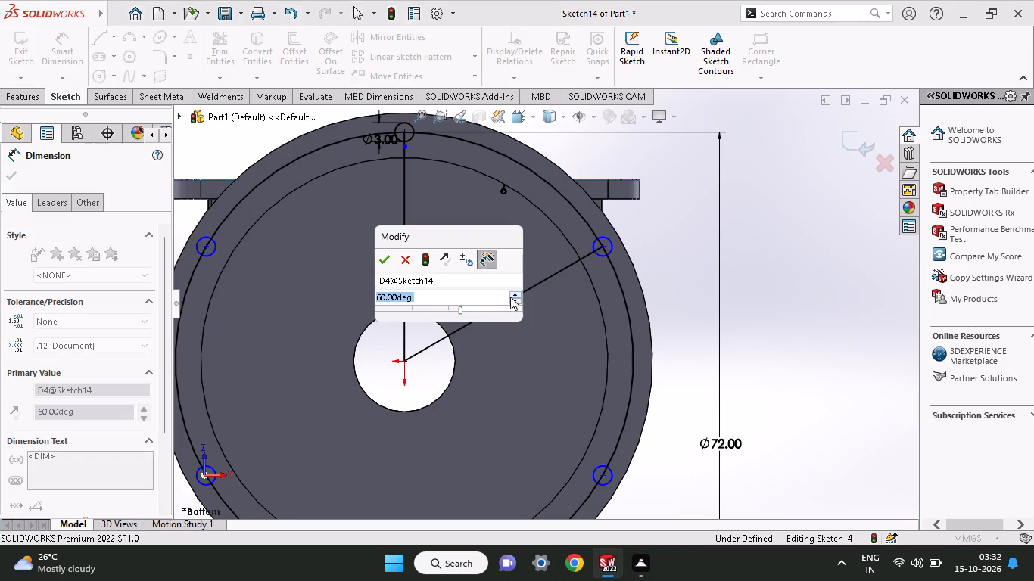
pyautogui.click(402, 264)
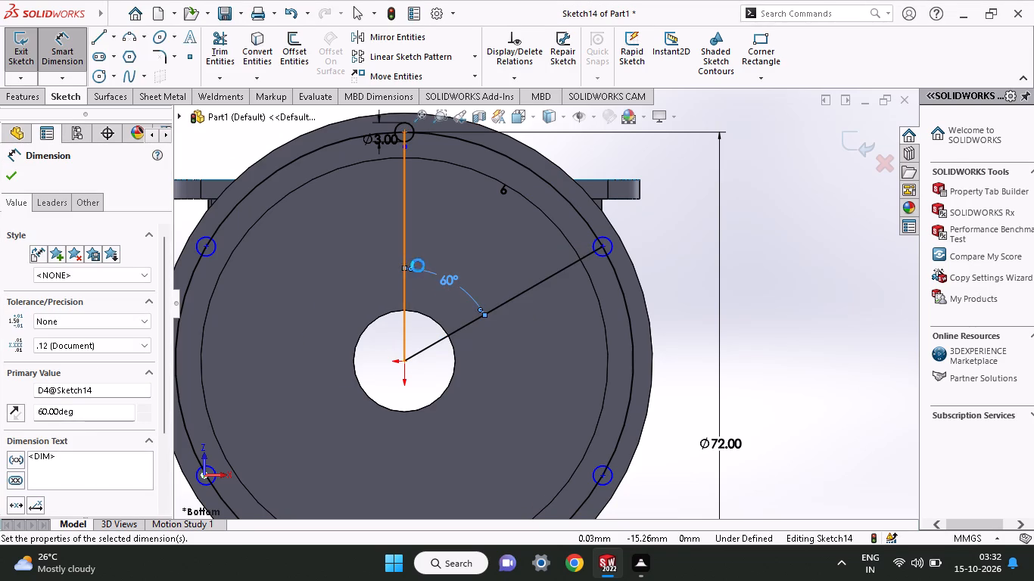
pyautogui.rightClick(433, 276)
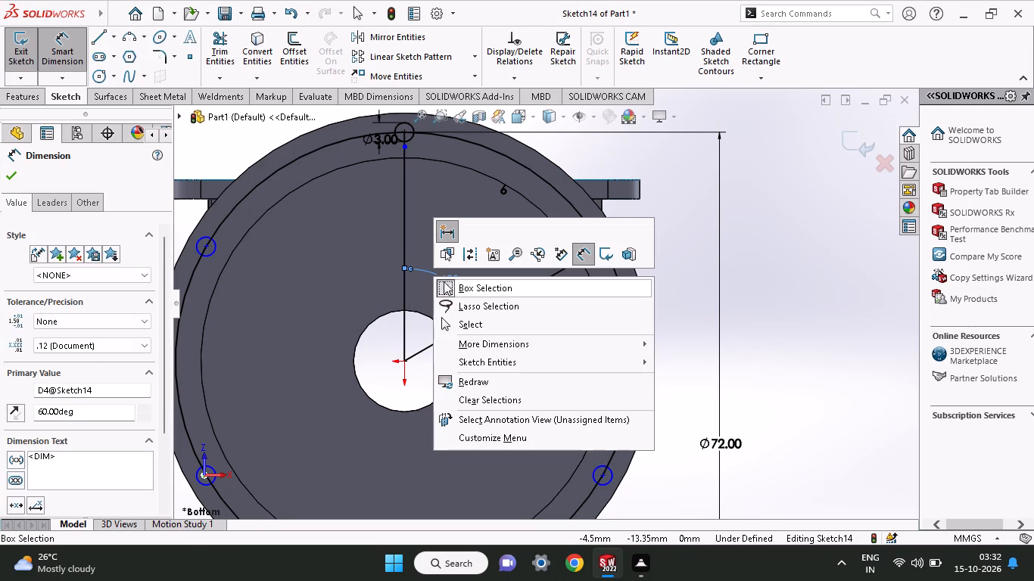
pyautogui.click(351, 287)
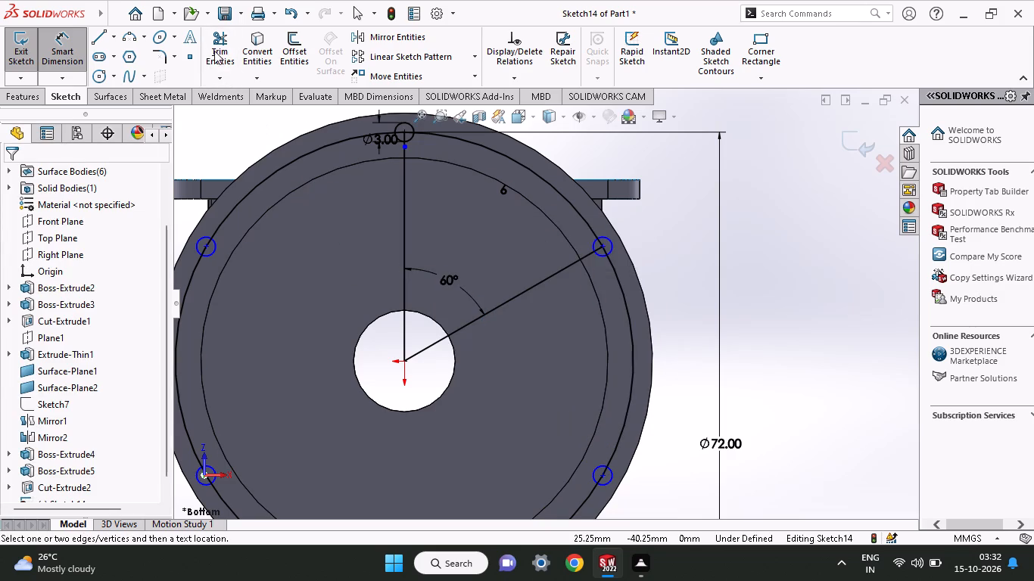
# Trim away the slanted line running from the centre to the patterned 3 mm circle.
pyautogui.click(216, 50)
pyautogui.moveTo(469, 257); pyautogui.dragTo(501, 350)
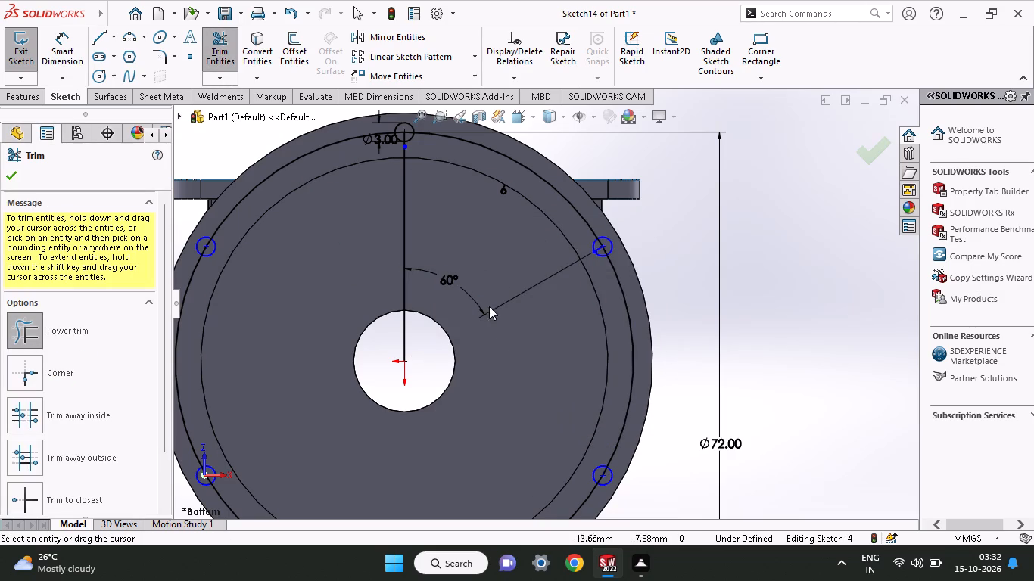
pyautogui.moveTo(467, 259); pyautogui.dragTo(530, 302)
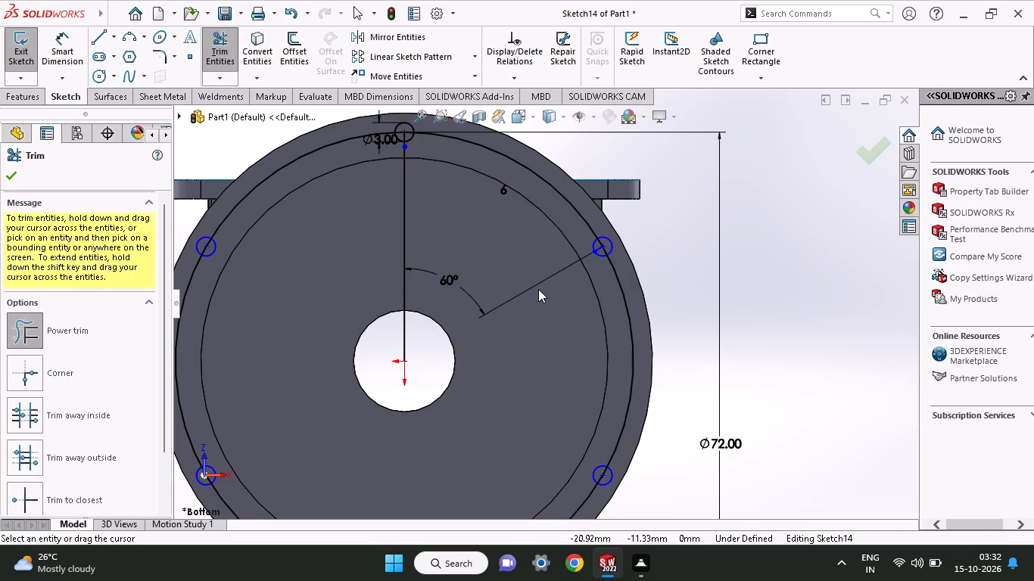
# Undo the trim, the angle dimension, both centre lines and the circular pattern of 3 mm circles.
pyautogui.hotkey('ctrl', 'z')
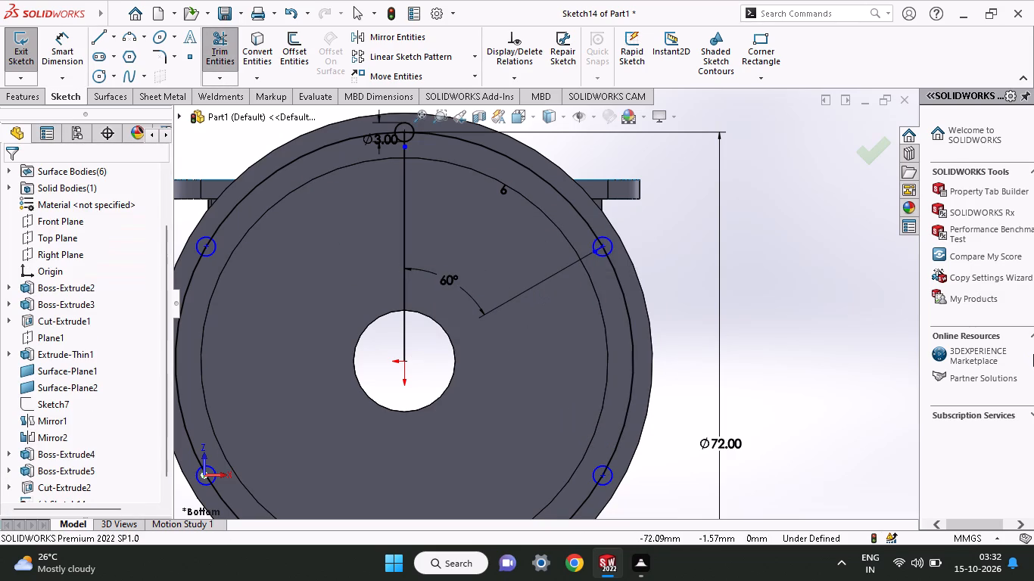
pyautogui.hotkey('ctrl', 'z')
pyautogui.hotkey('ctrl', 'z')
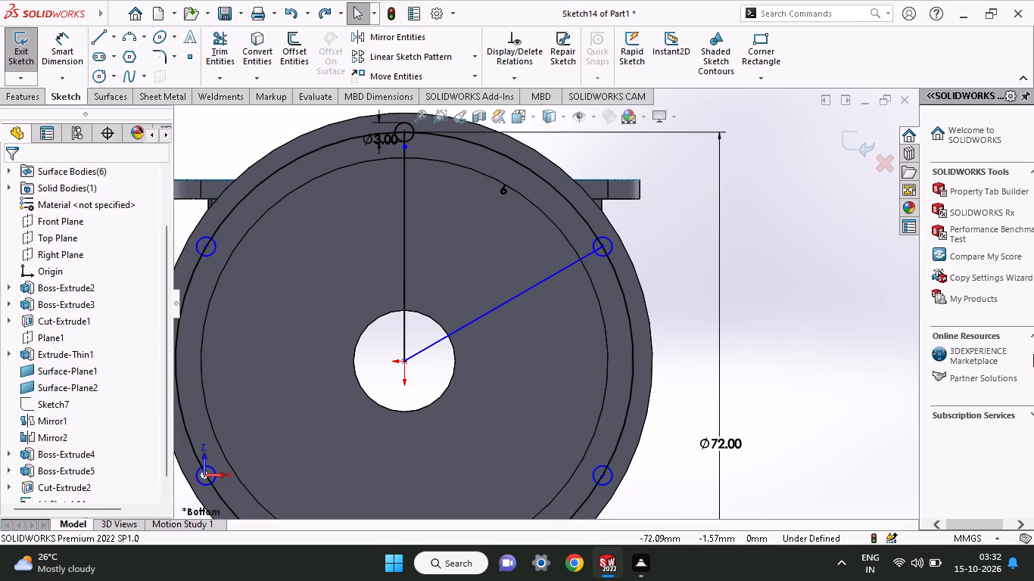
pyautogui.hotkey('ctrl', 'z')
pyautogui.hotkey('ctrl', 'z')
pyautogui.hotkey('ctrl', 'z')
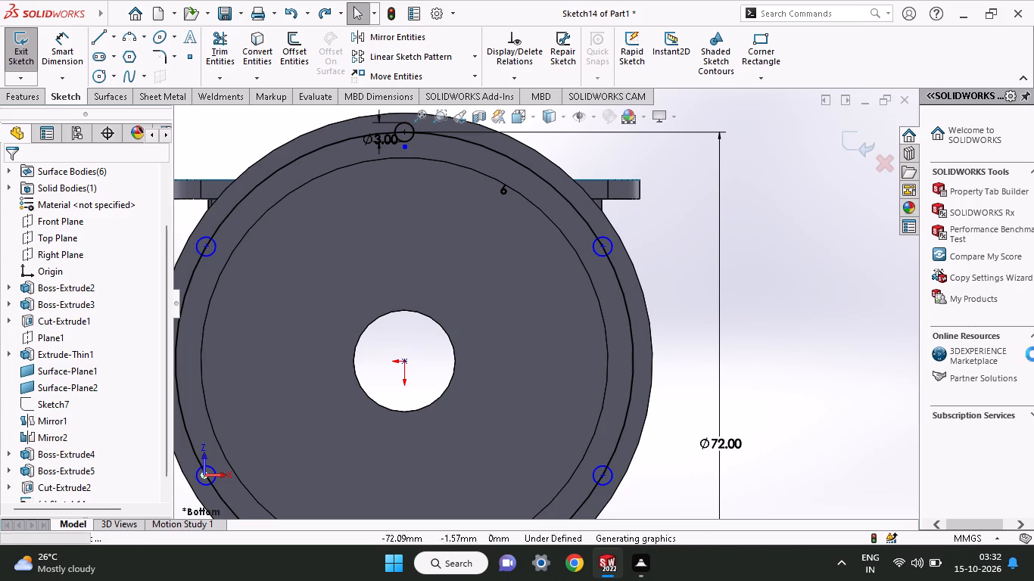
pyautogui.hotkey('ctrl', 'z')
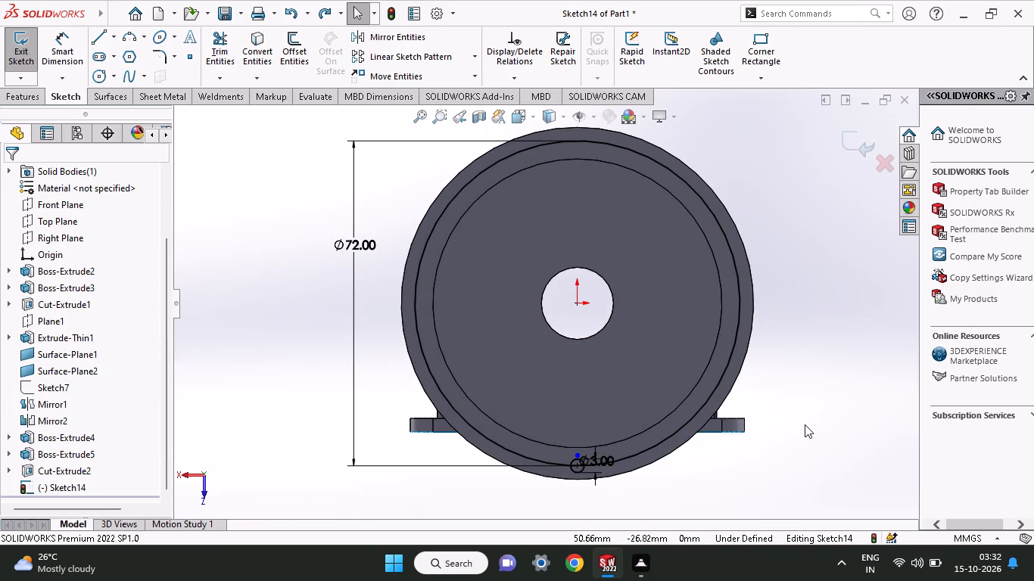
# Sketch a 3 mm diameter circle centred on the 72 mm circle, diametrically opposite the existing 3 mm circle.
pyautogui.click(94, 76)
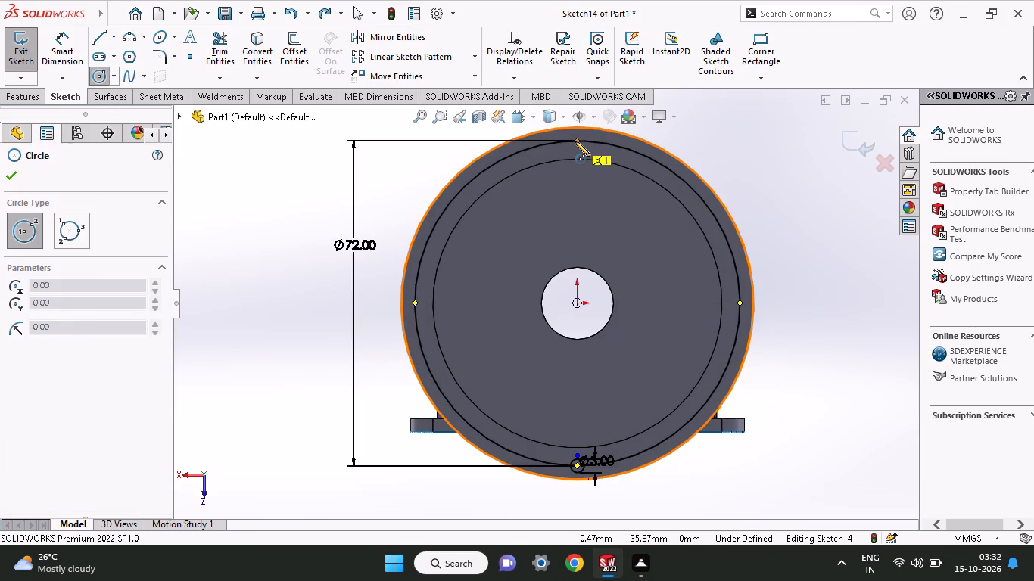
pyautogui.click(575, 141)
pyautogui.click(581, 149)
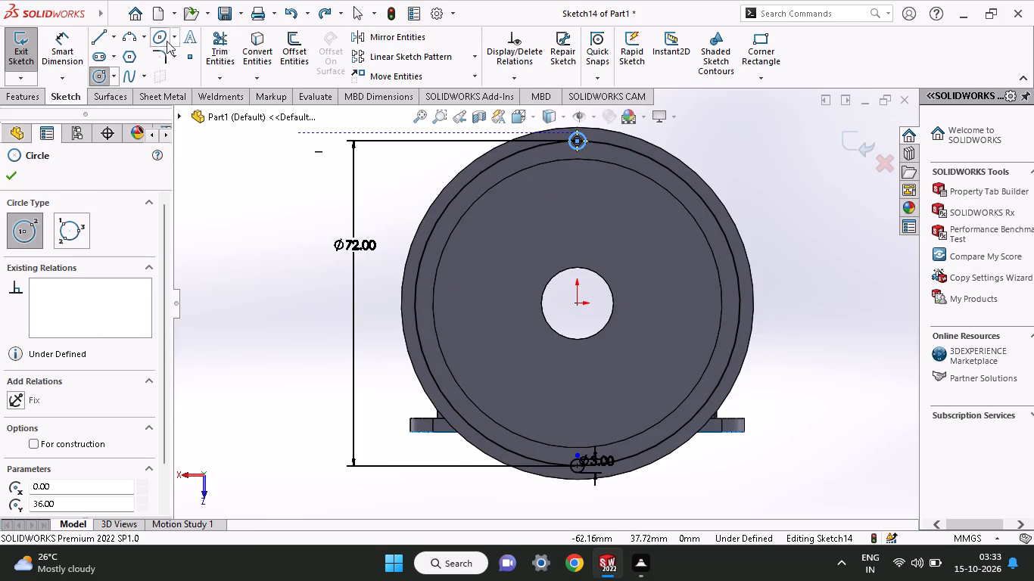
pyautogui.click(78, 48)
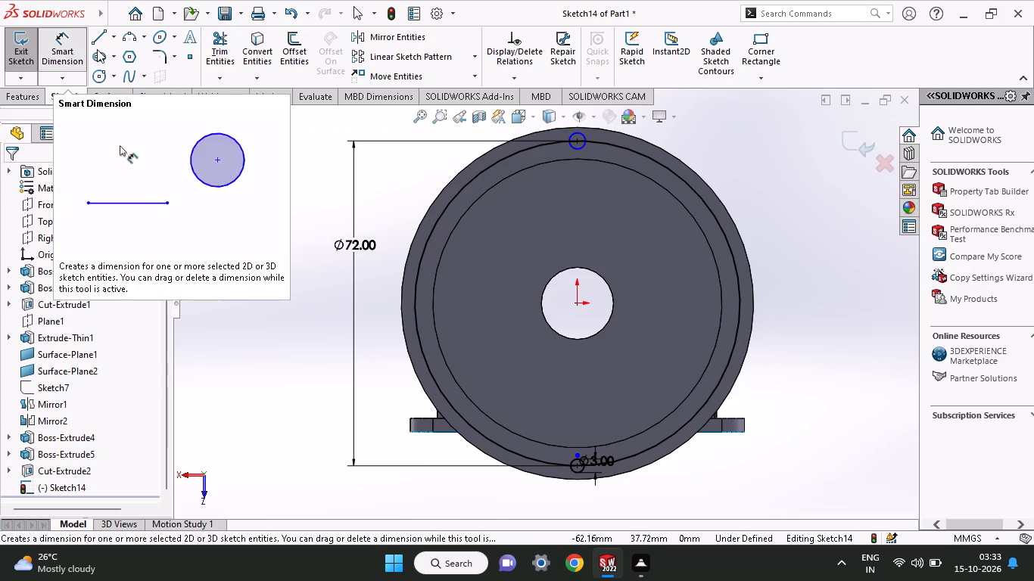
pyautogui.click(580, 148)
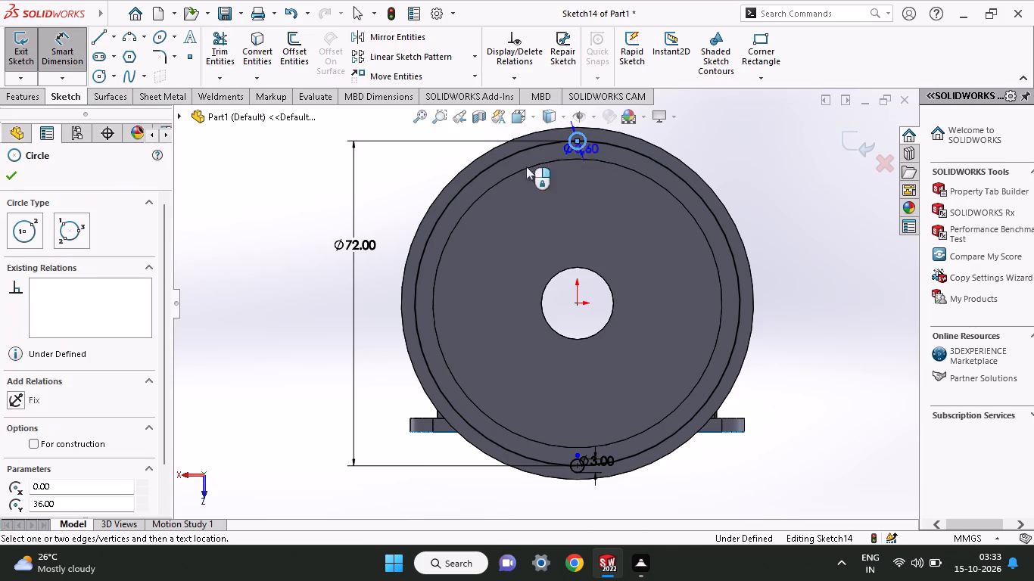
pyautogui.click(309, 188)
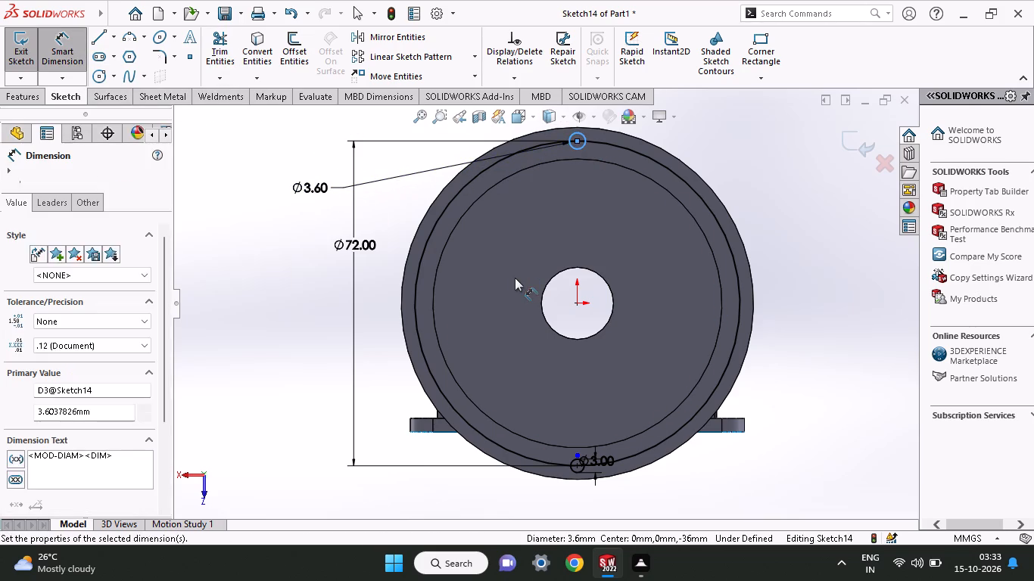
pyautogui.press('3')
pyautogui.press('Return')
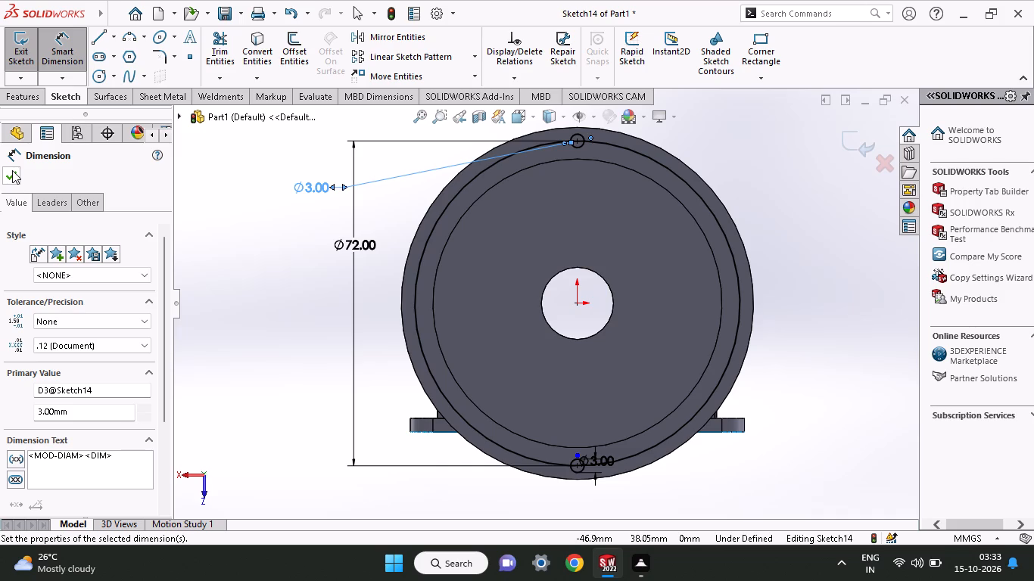
# Trim away the second 3 mm circle and the 72 mm circle's arcs on both sides, keeping the original 3 mm circle.
pyautogui.click(225, 44)
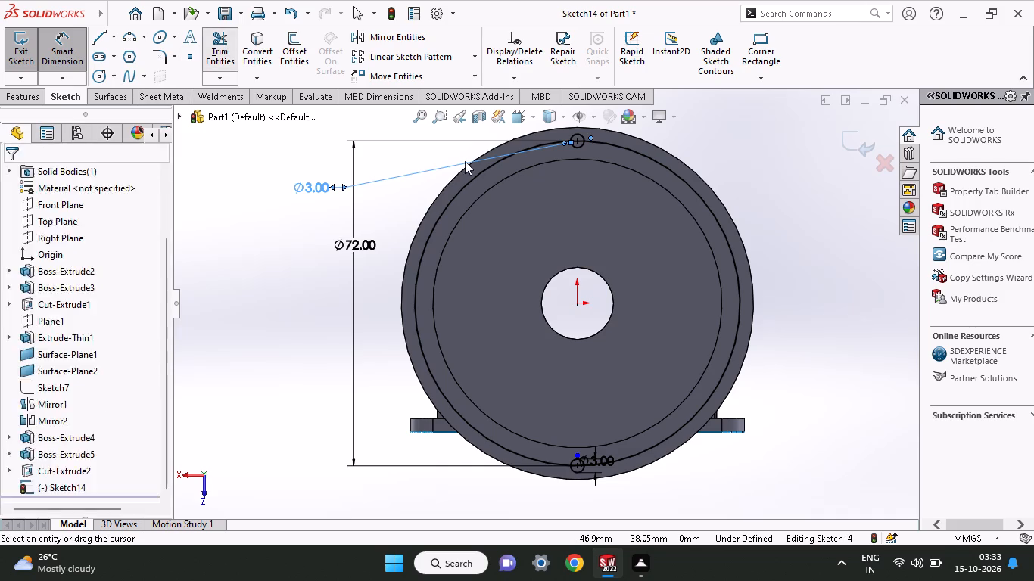
pyautogui.moveTo(588, 159); pyautogui.dragTo(576, 132)
pyautogui.moveTo(588, 138); pyautogui.dragTo(601, 129)
pyautogui.moveTo(606, 169); pyautogui.dragTo(666, 130)
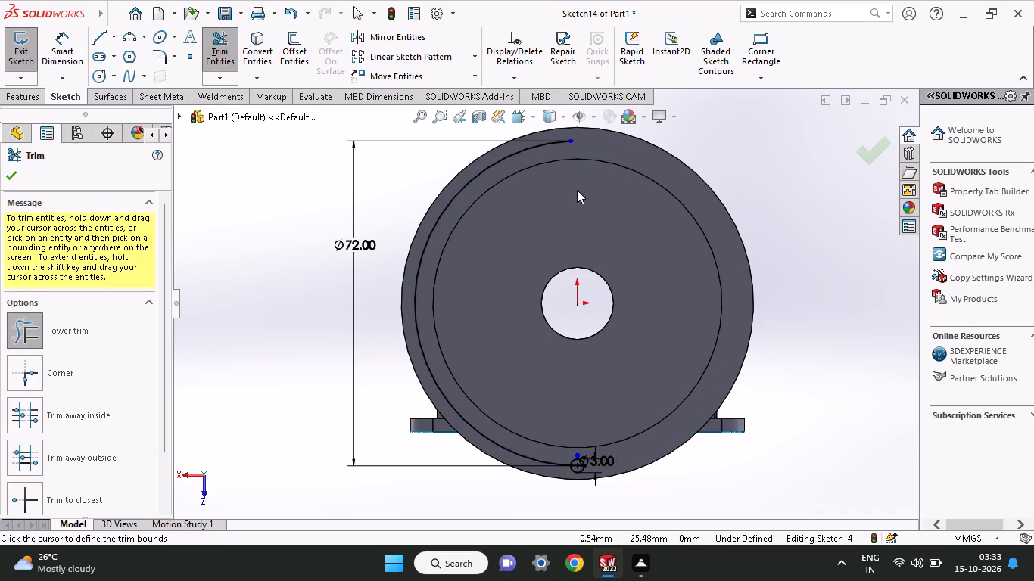
pyautogui.moveTo(570, 178); pyautogui.dragTo(428, 166)
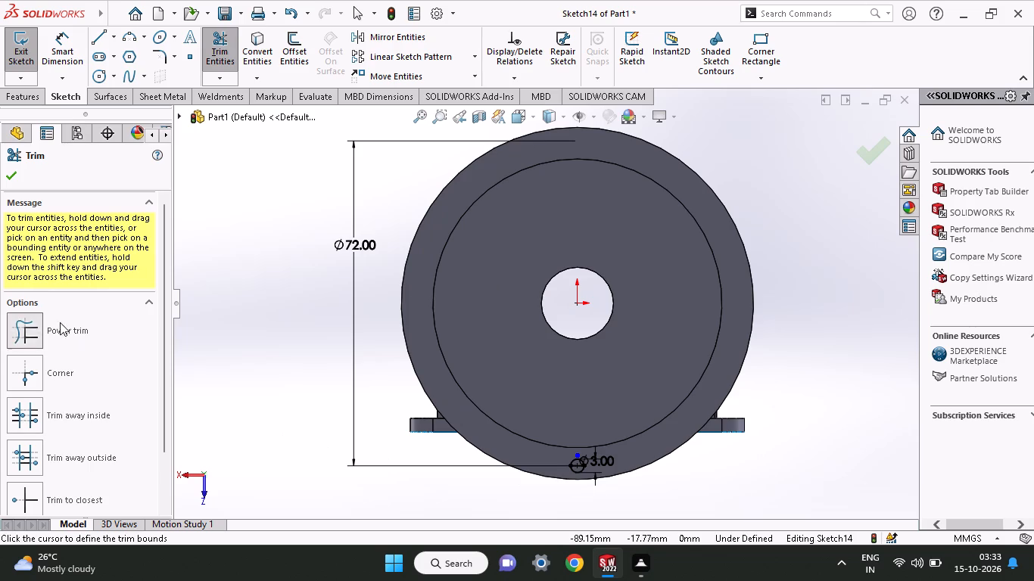
pyautogui.click(2, 169)
pyautogui.click(7, 170)
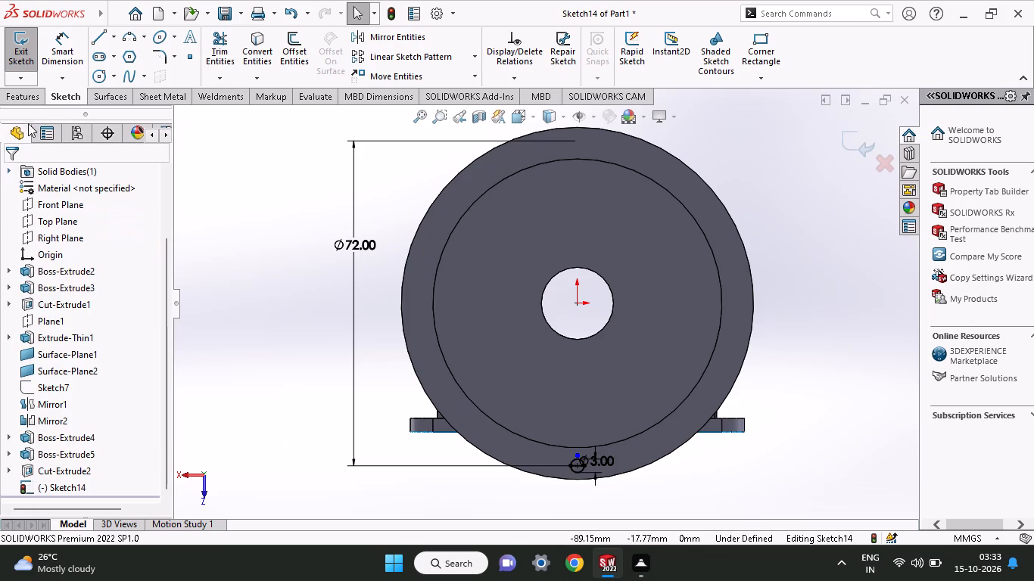
# Try to cut-extrude the flange ring sketch with a blind depth of 30 mm.
pyautogui.click(28, 92)
pyautogui.click(236, 50)
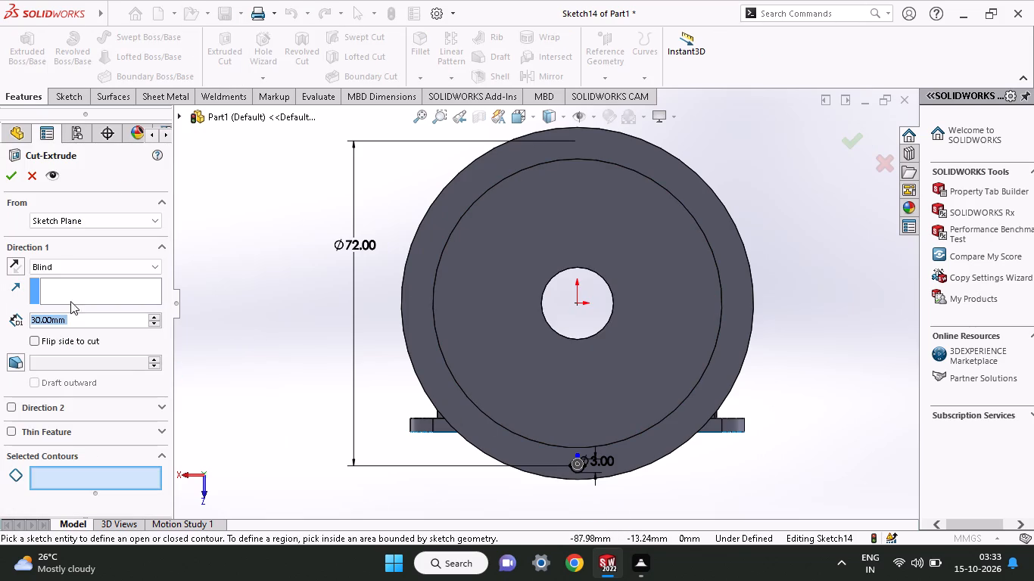
pyautogui.click(4, 176)
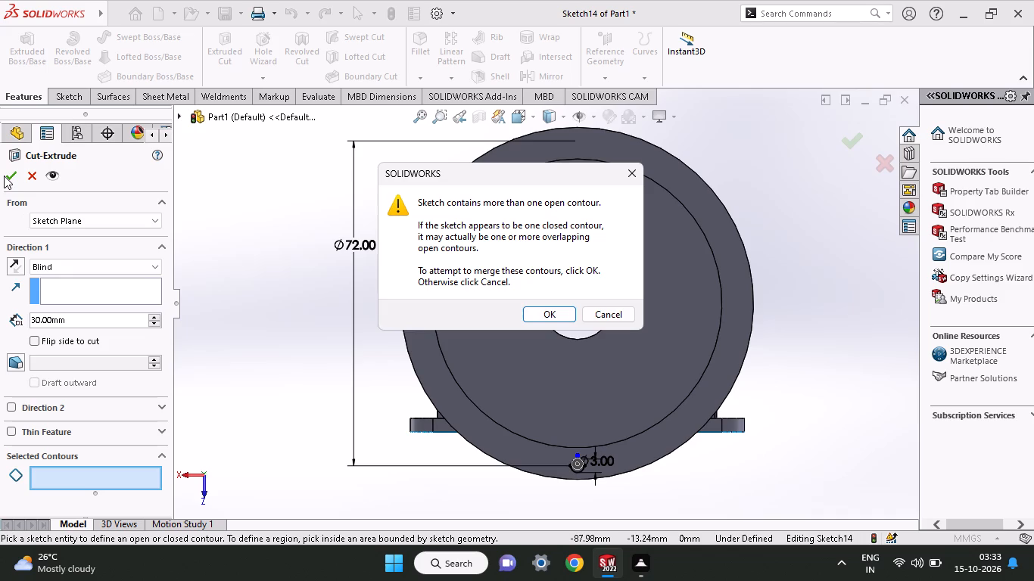
pyautogui.click(568, 318)
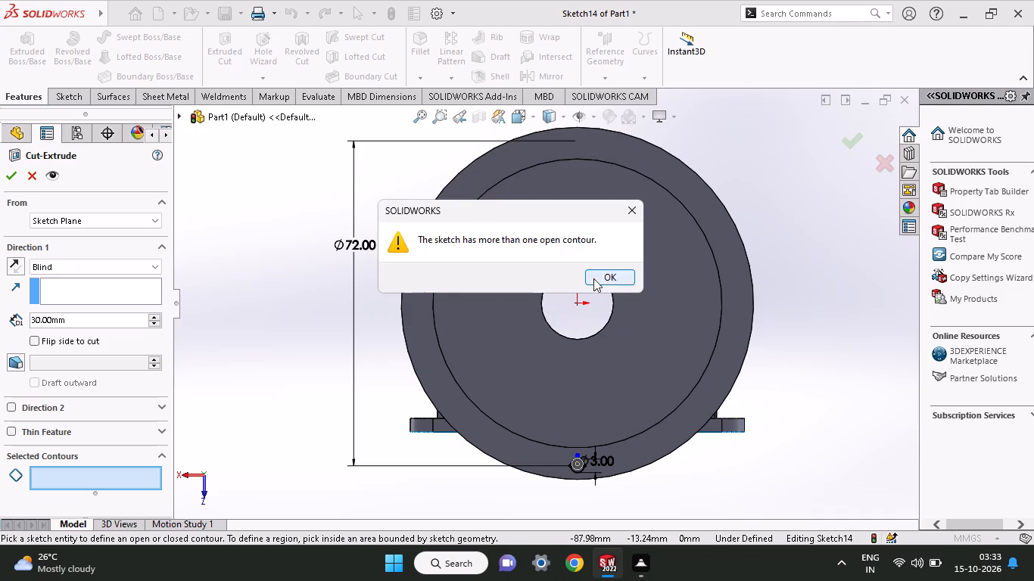
pyautogui.click(601, 273)
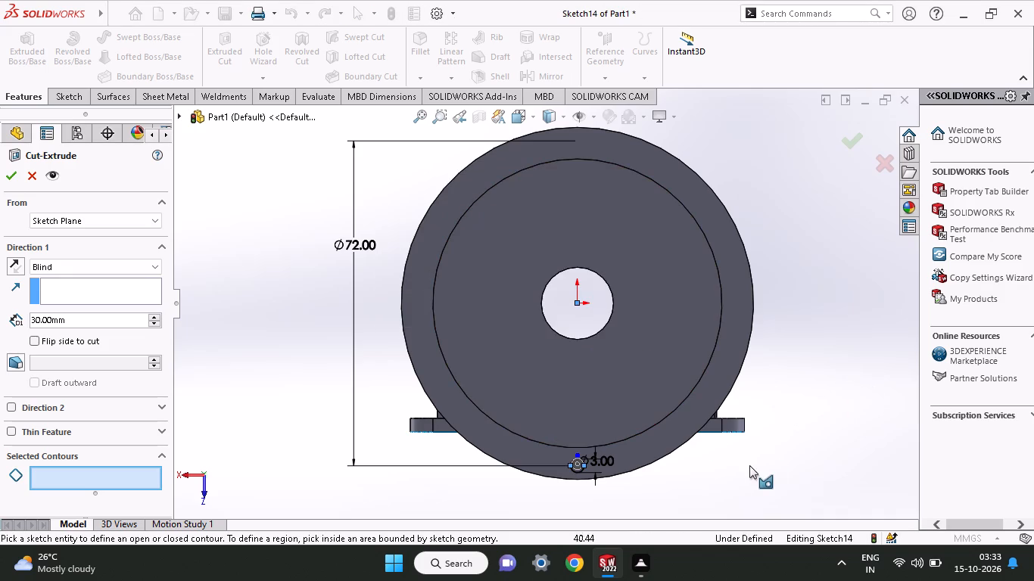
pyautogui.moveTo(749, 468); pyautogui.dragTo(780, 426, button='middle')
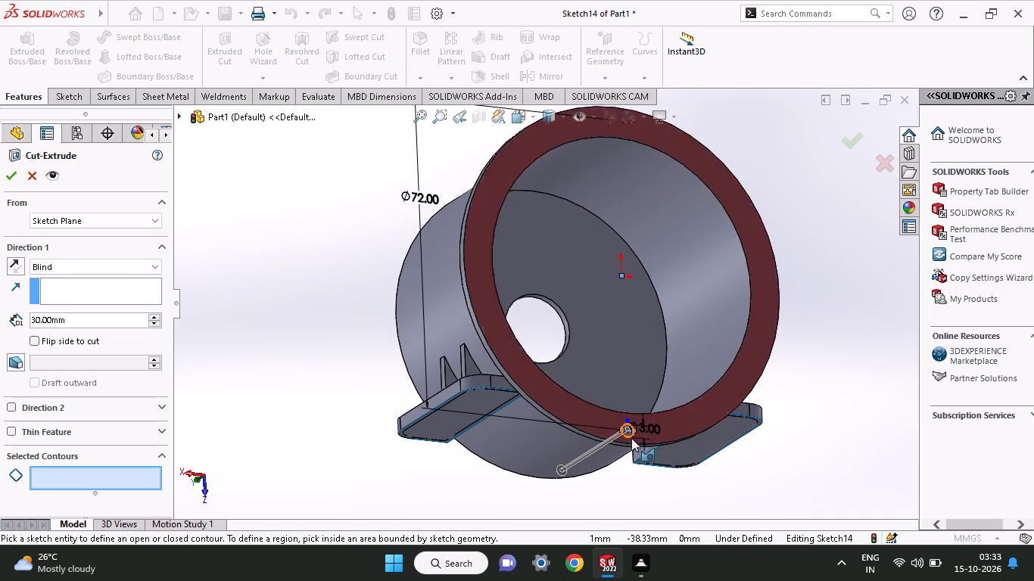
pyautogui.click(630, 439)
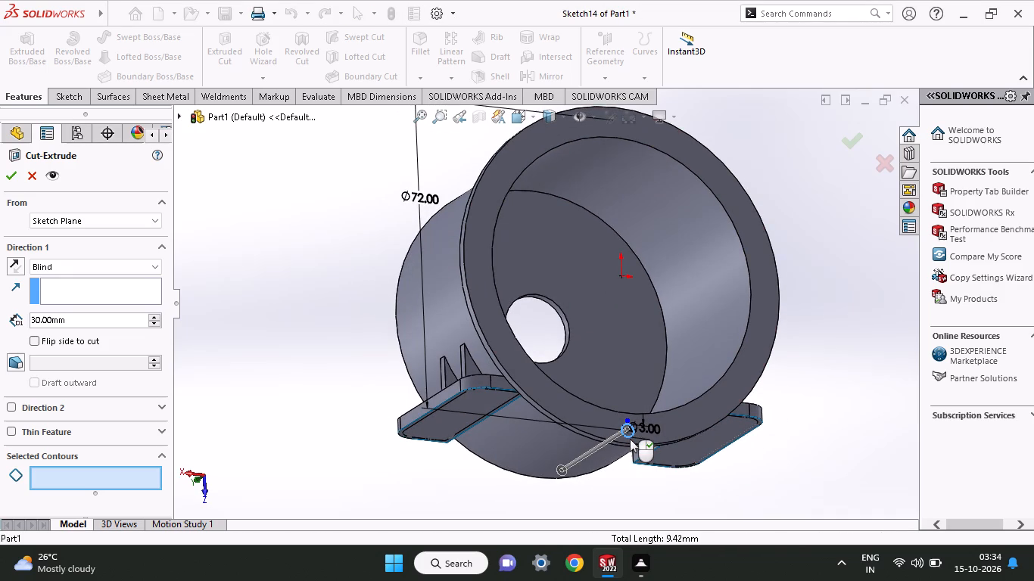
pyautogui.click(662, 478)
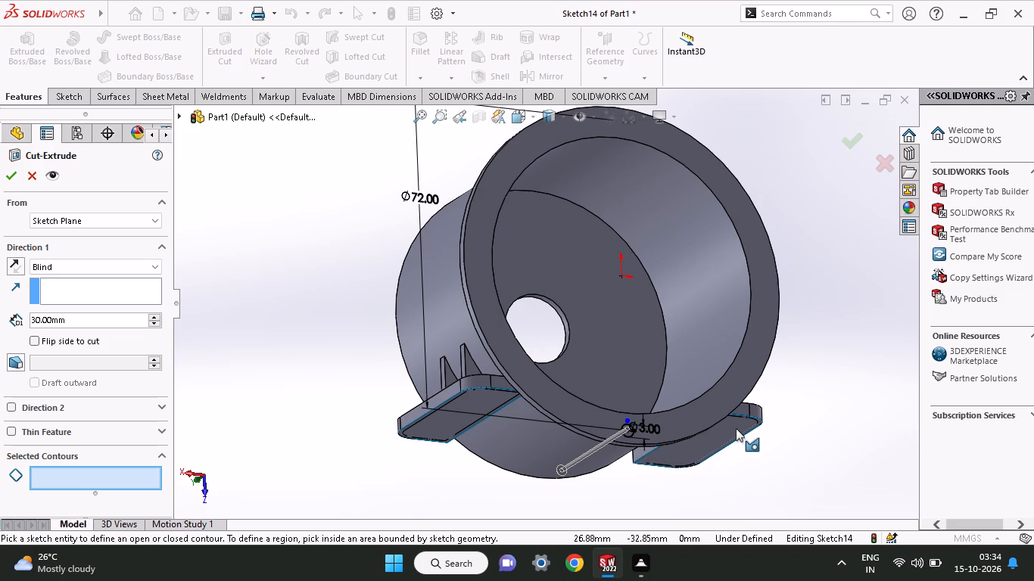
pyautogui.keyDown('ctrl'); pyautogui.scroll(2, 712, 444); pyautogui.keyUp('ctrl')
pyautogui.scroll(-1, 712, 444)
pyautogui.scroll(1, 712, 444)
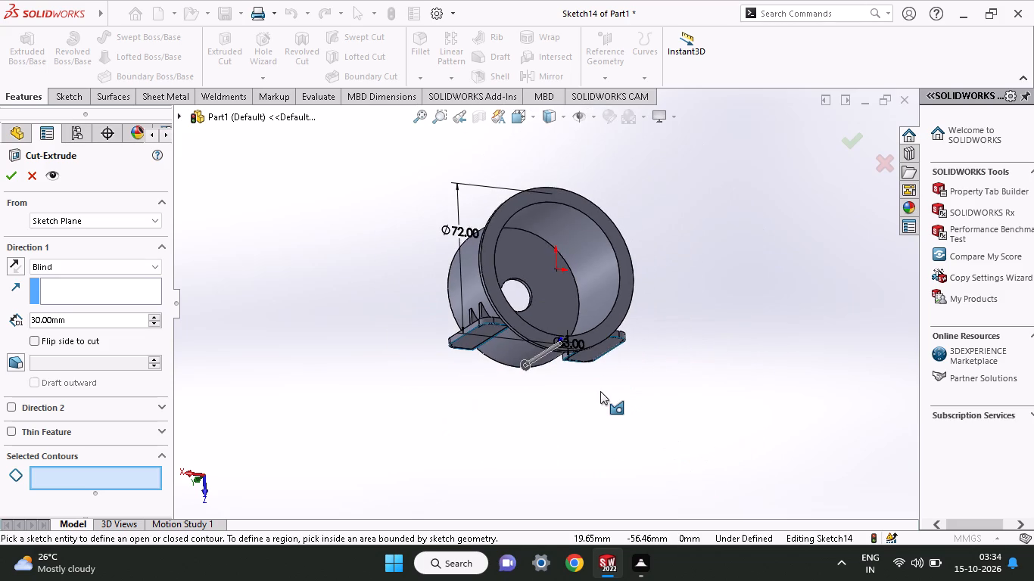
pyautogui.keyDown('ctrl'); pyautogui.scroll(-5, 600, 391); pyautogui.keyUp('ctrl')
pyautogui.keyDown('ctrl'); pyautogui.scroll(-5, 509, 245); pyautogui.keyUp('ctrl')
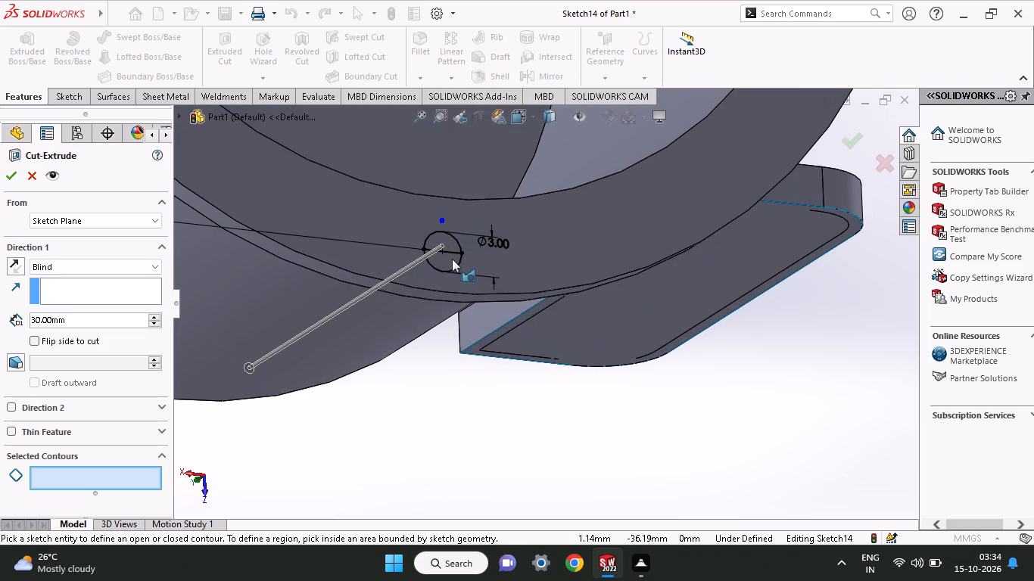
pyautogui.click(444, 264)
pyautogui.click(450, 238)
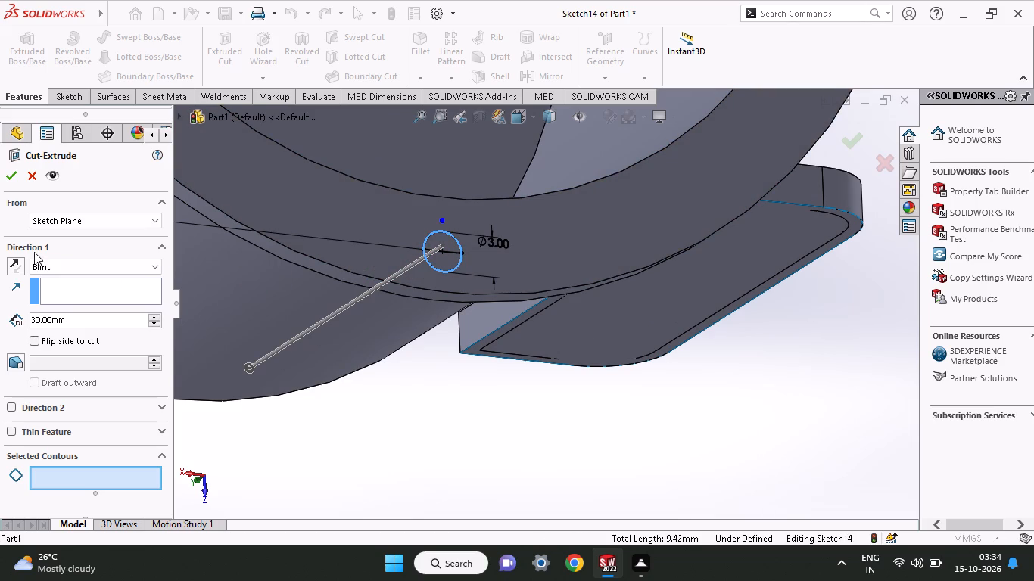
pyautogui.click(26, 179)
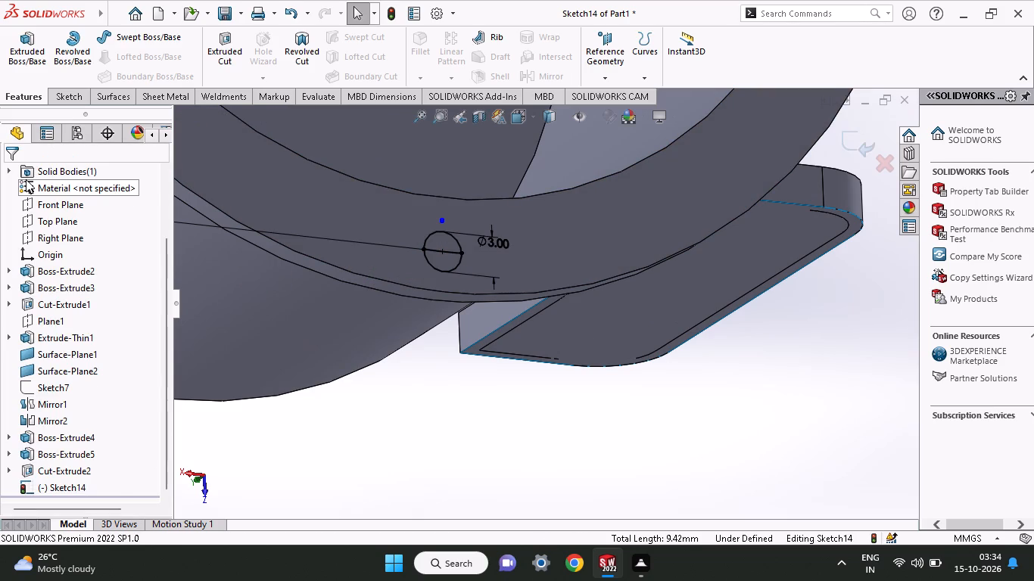
# Cut-extrude both halves of the 3 mm circle on the flange ring with a blind depth of 30 mm.
pyautogui.click(216, 57)
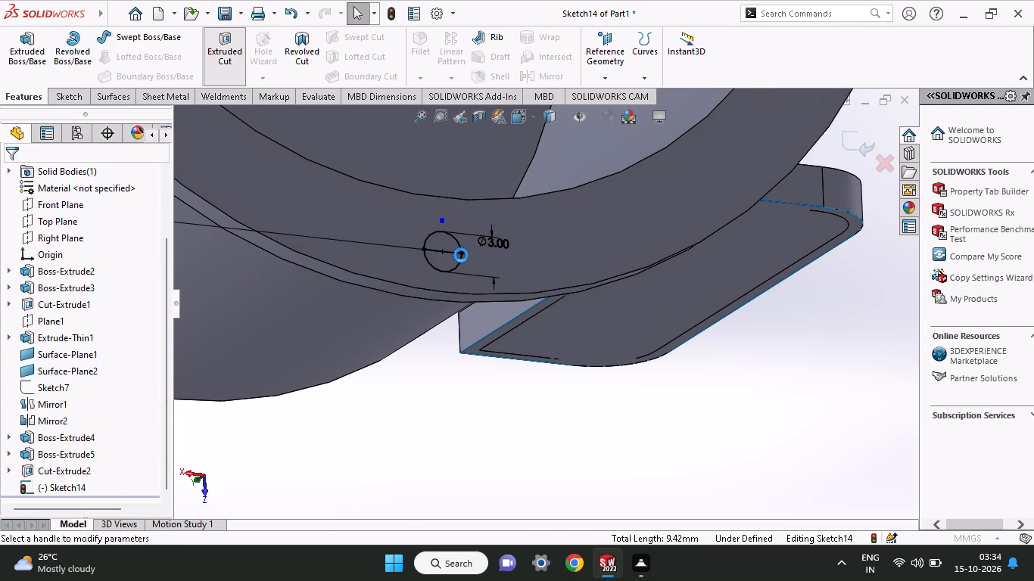
pyautogui.click(444, 263)
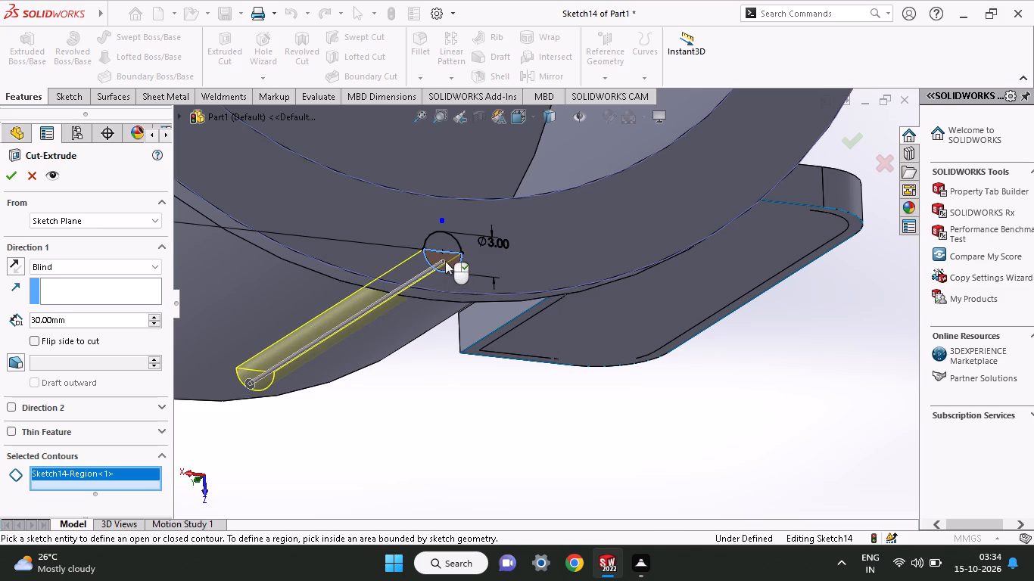
pyautogui.click(447, 244)
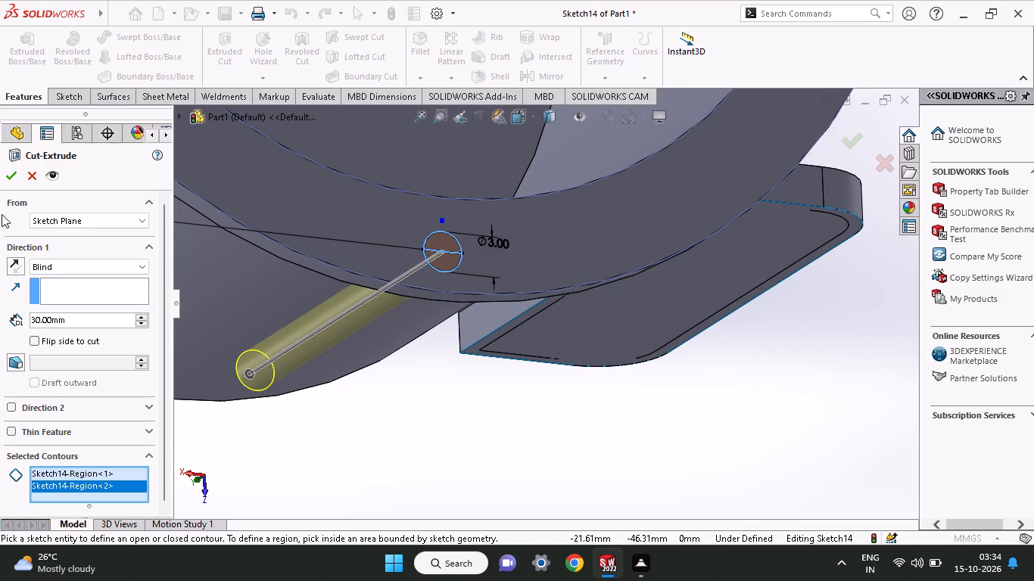
pyautogui.click(12, 174)
# Start a new sketch on the flange ring's face that carries the 3 mm hole.
pyautogui.moveTo(467, 293); pyautogui.dragTo(456, 358, button='middle')
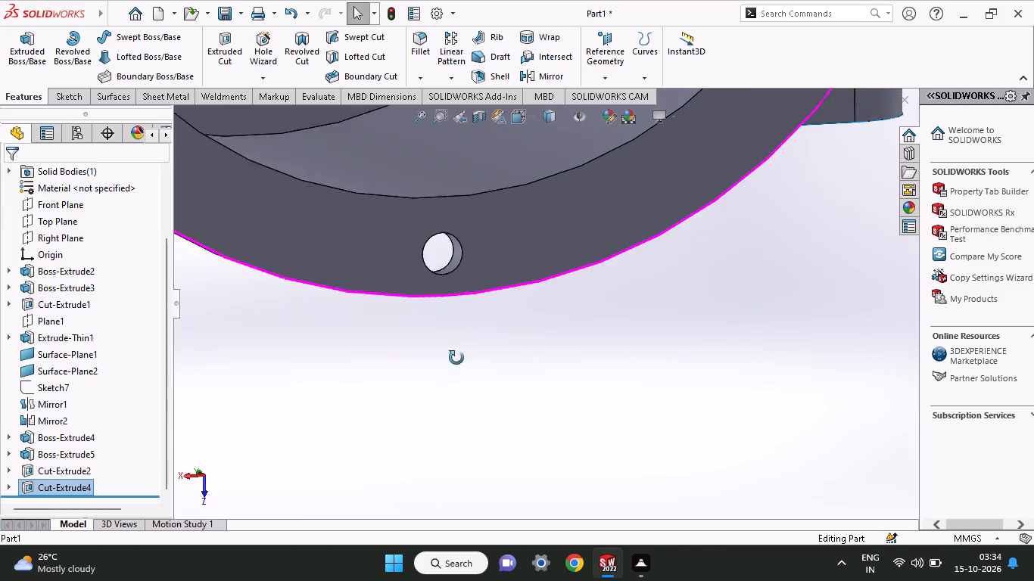
pyautogui.moveTo(456, 358); pyautogui.dragTo(434, 330, button='middle')
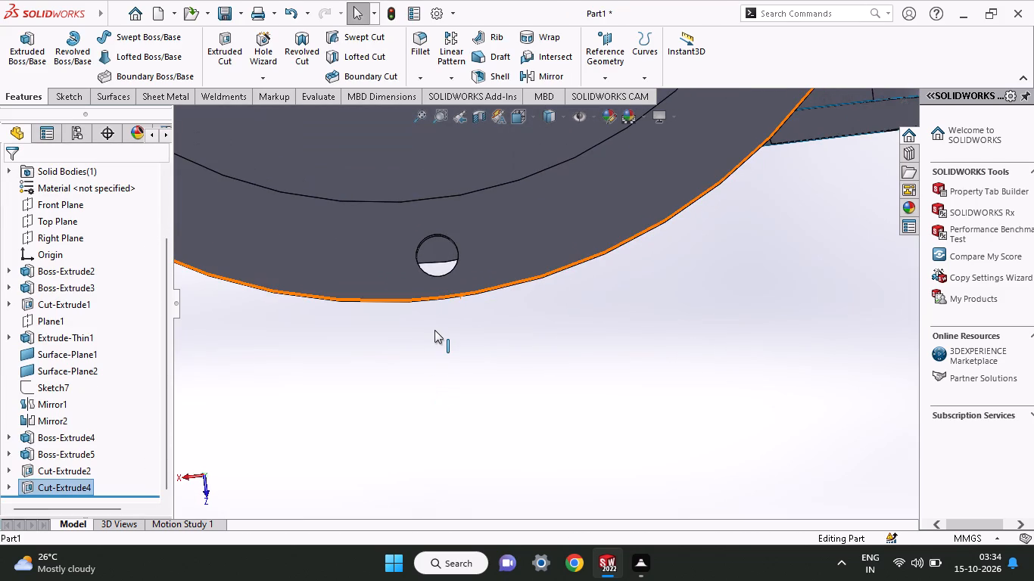
pyautogui.keyDown('ctrl'); pyautogui.scroll(11, 434, 330); pyautogui.keyUp('ctrl')
pyautogui.keyDown('ctrl'); pyautogui.scroll(-3, 434, 330); pyautogui.keyUp('ctrl')
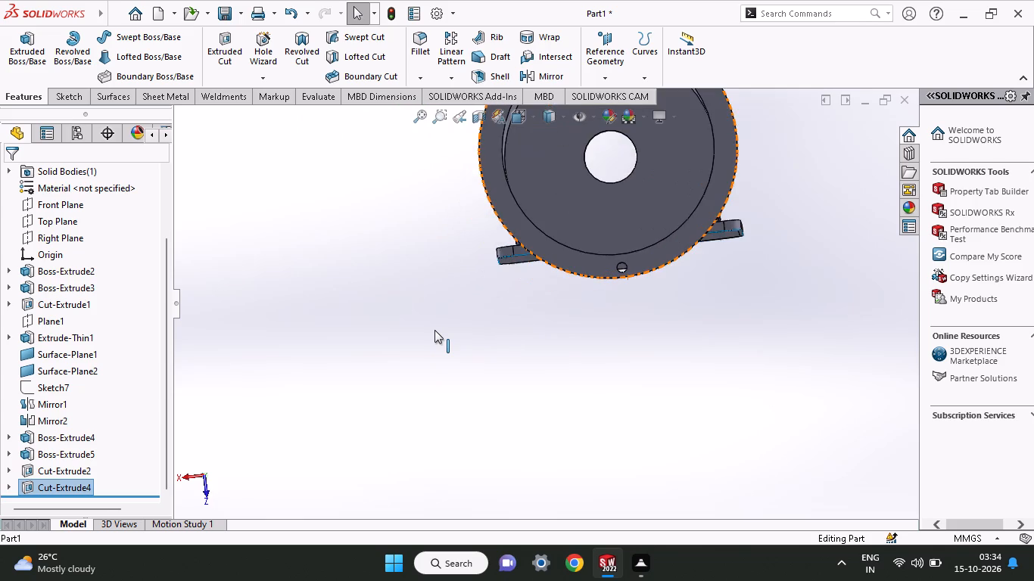
pyautogui.keyDown('ctrl'); pyautogui.scroll(3, 434, 330); pyautogui.keyUp('ctrl')
pyautogui.keyDown('ctrl'); pyautogui.scroll(3, 600, 197); pyautogui.keyUp('ctrl')
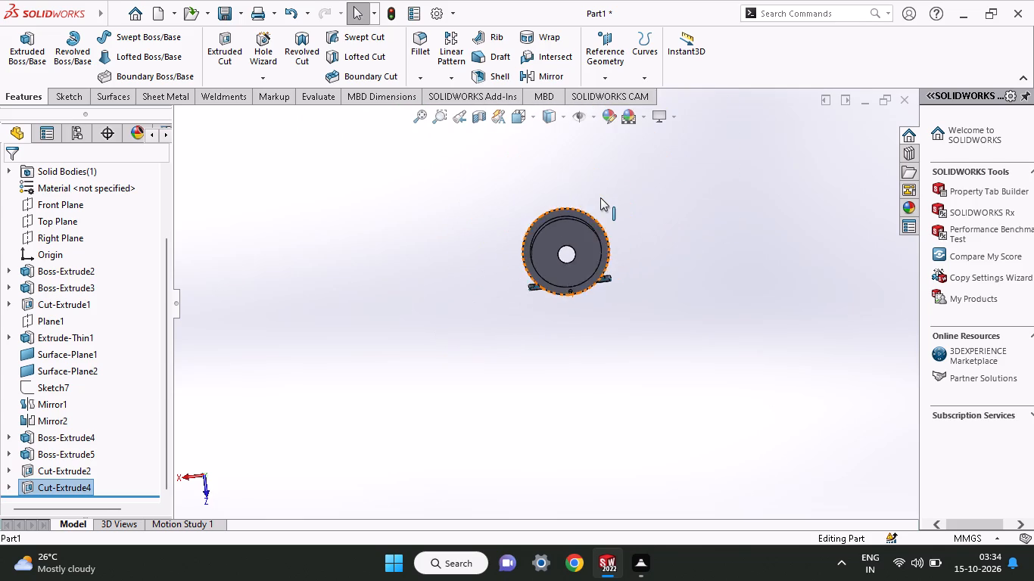
pyautogui.keyDown('ctrl'); pyautogui.scroll(1, 600, 197); pyautogui.keyUp('ctrl')
pyautogui.keyDown('ctrl'); pyautogui.scroll(-7, 600, 197); pyautogui.keyUp('ctrl')
pyautogui.click(441, 374)
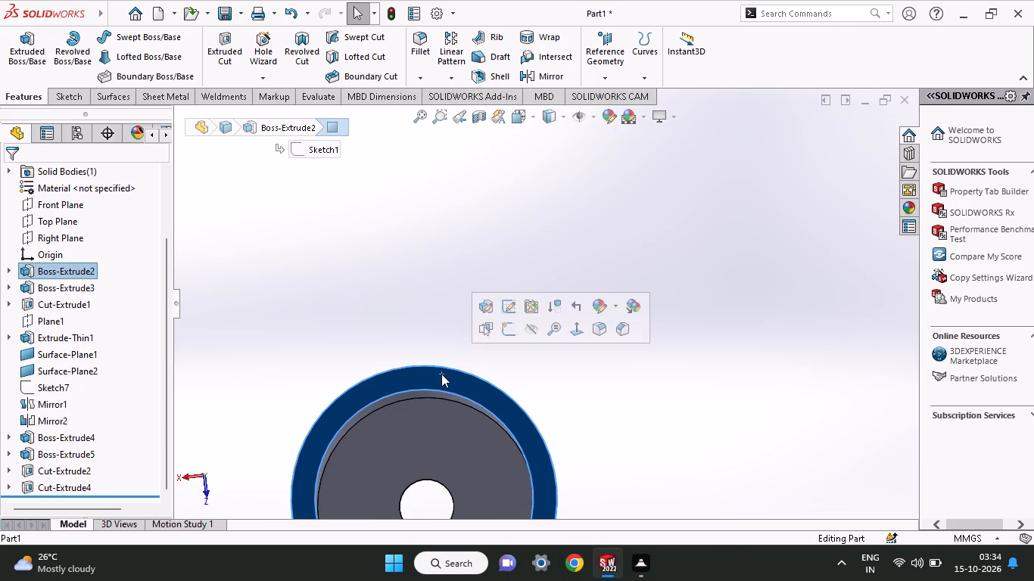
pyautogui.click(506, 334)
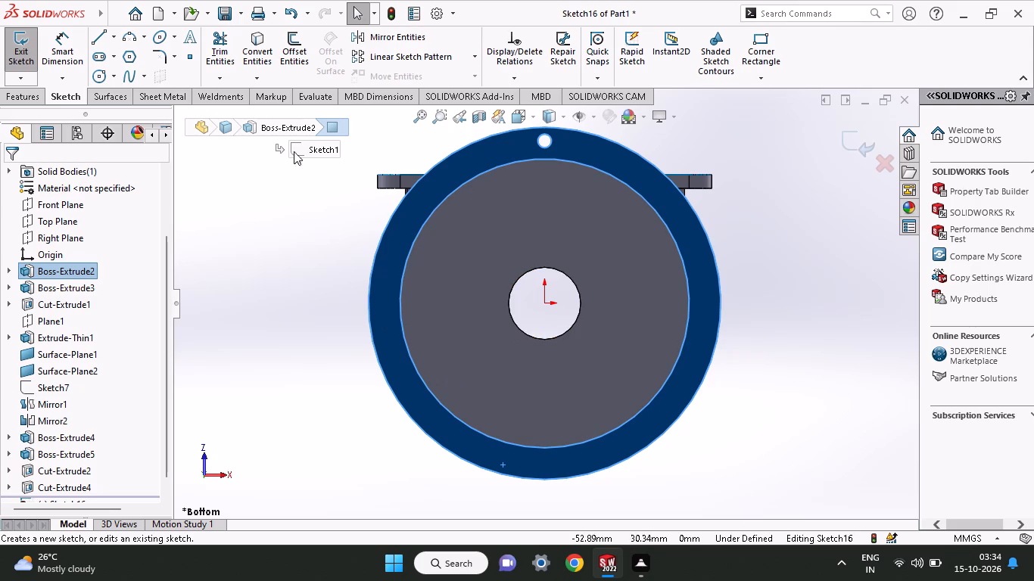
# Sketch a sloping line about 35 mm long from the part's centre outwards towards the flange ring.
pyautogui.click(101, 79)
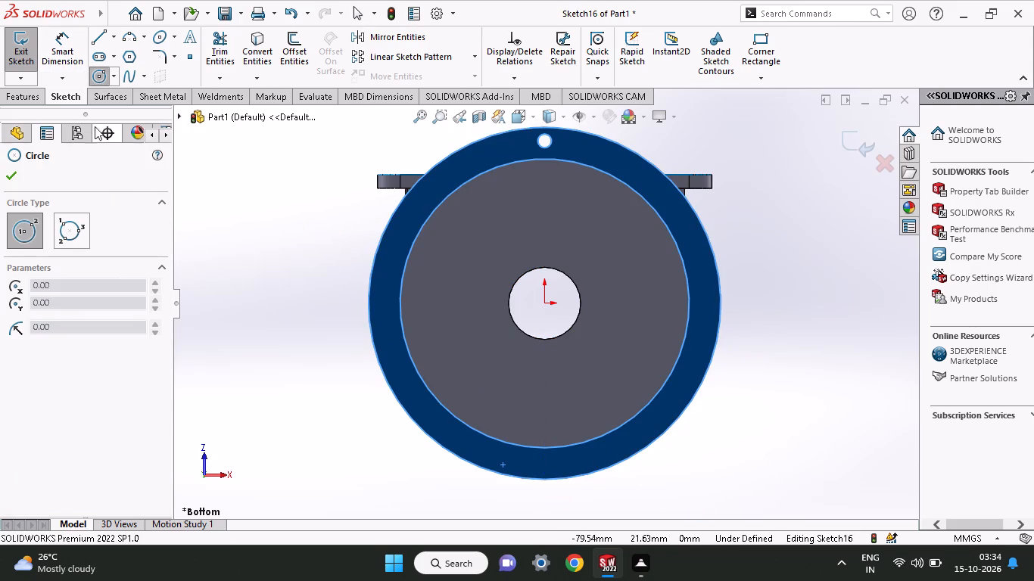
pyautogui.click(99, 37)
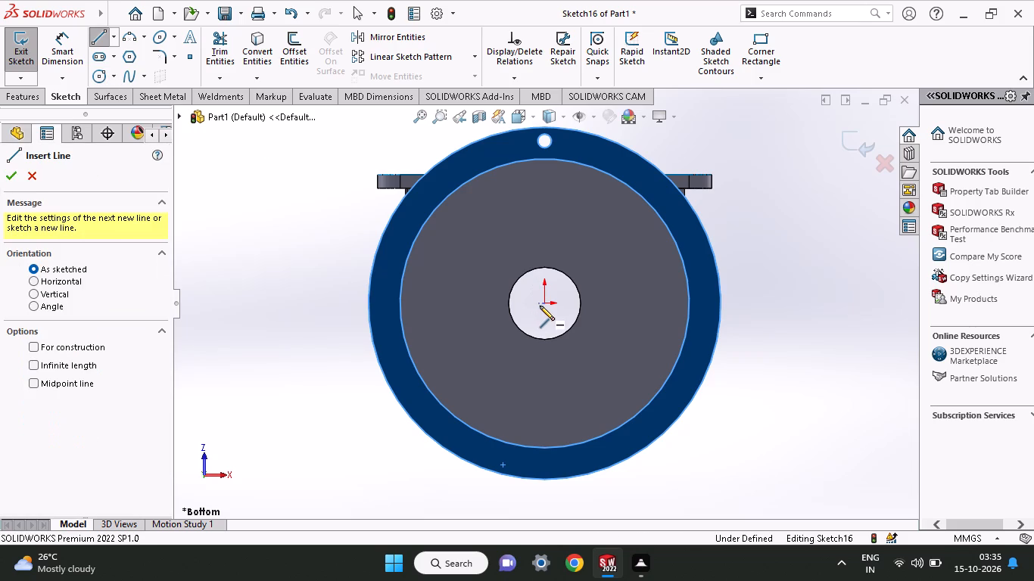
pyautogui.click(542, 303)
pyautogui.click(661, 197)
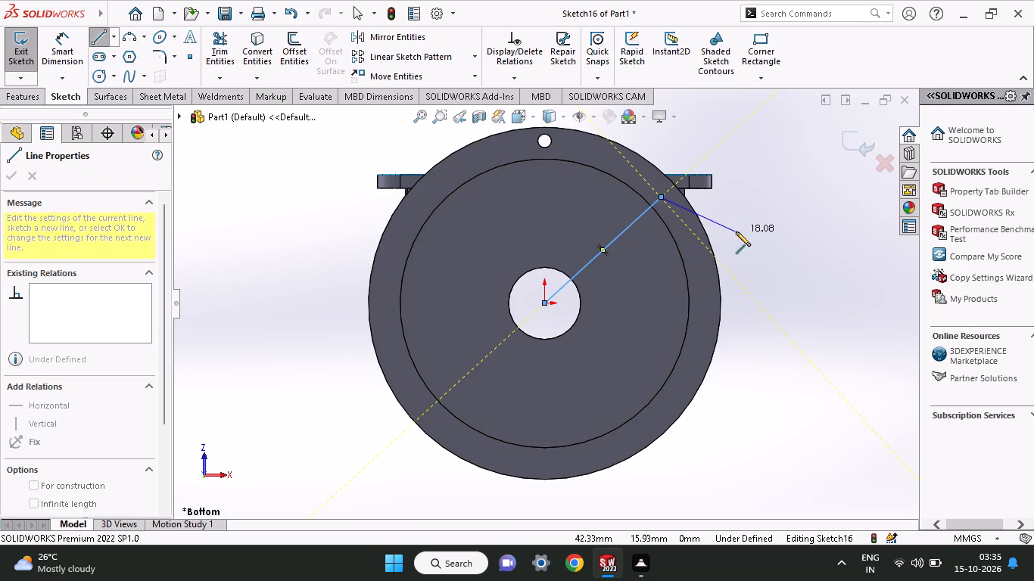
pyautogui.rightClick(736, 231)
pyautogui.click(746, 250)
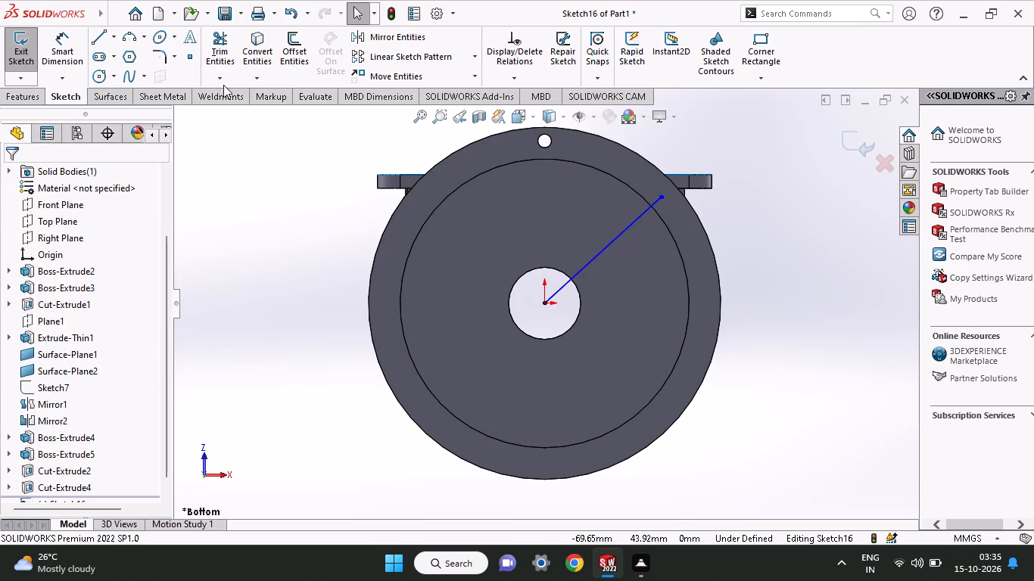
# Sketch a vertical line from the part's centre to the centre of the 3 mm hole.
pyautogui.click(61, 53)
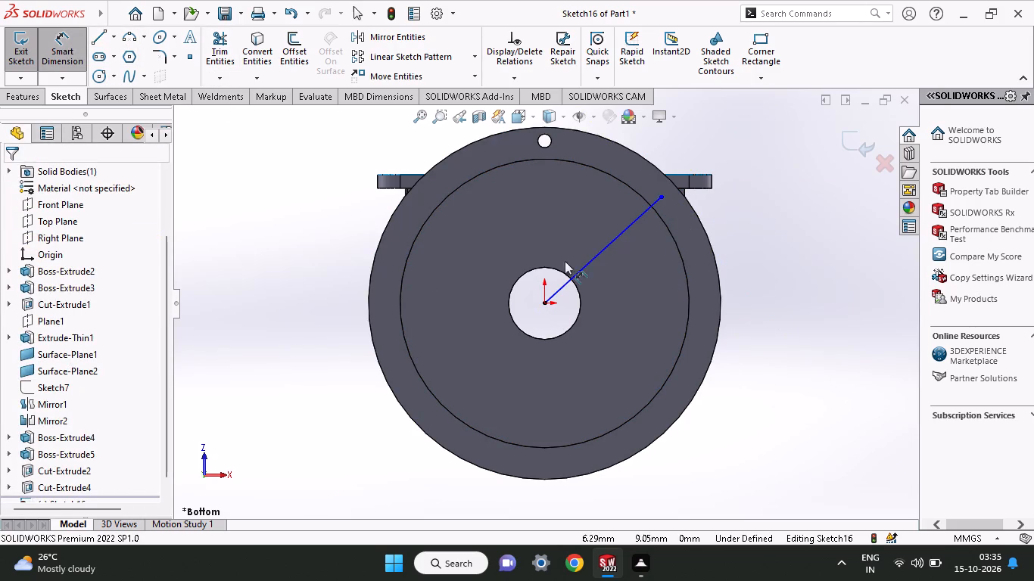
pyautogui.click(92, 41)
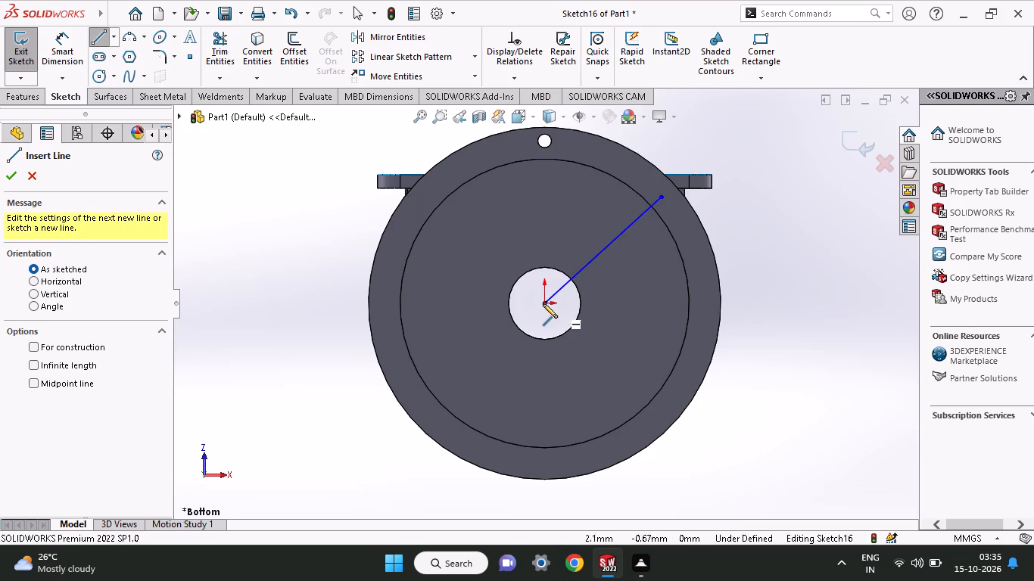
pyautogui.click(542, 301)
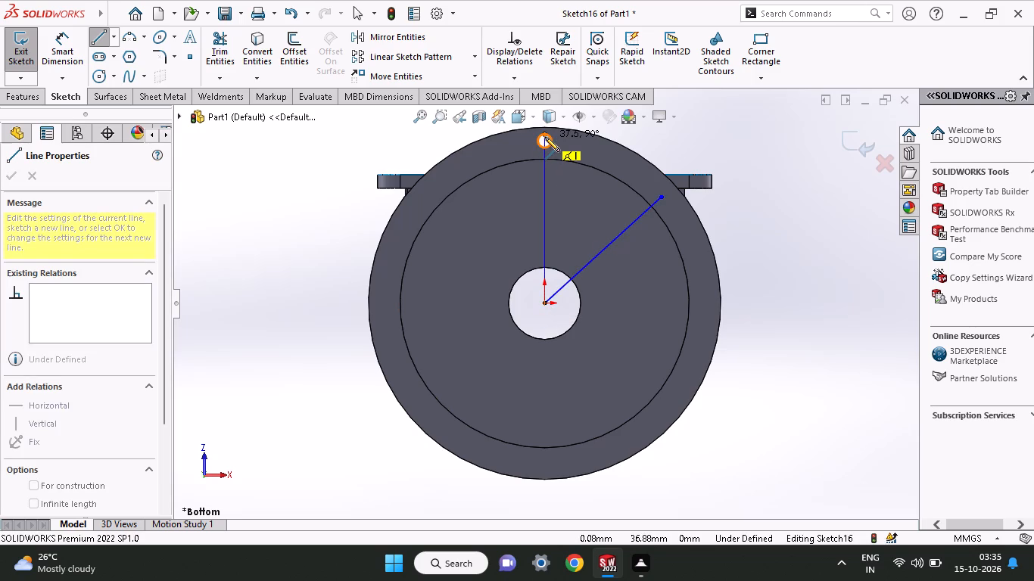
pyautogui.click(545, 140)
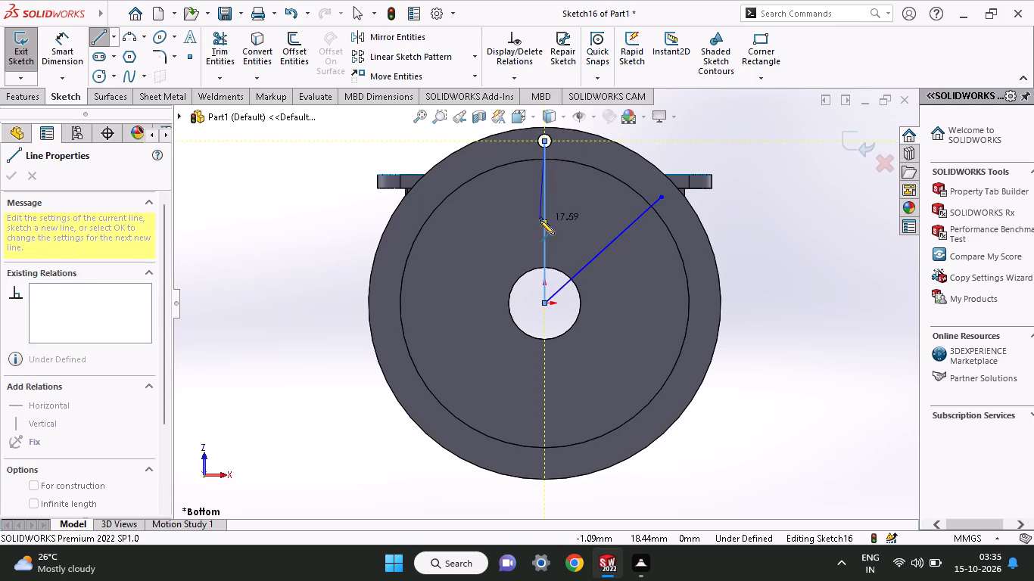
pyautogui.rightClick(531, 222)
pyautogui.click(547, 235)
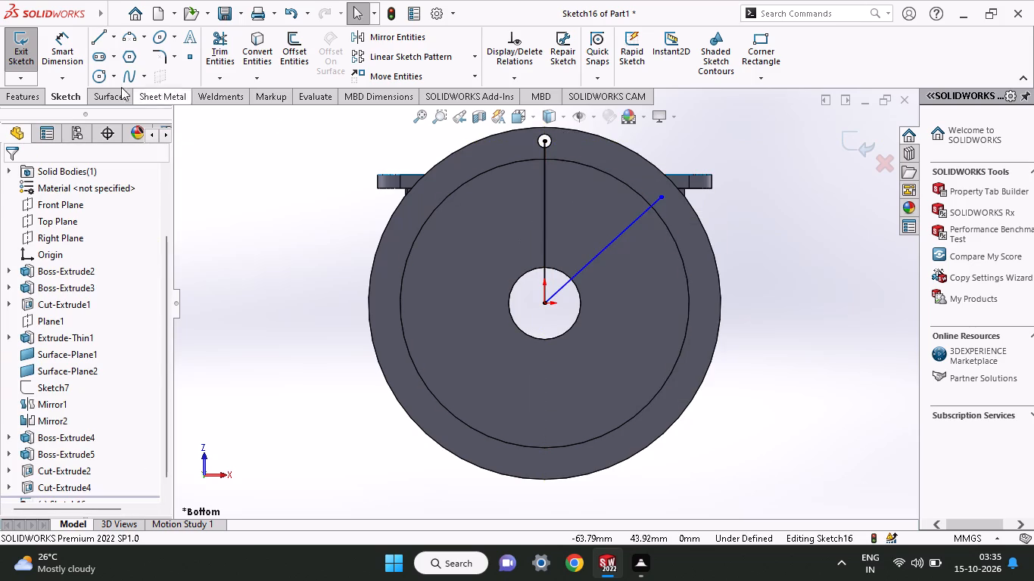
# Dimension the angle between the vertical line and the sloping line as 60 degrees.
pyautogui.click(66, 56)
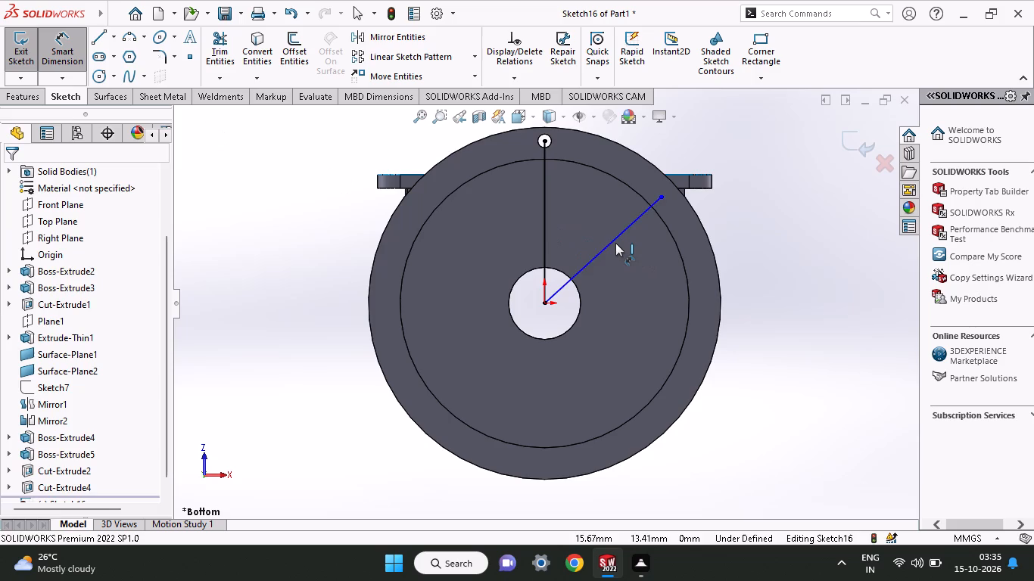
pyautogui.click(615, 243)
pyautogui.click(545, 228)
pyautogui.click(565, 234)
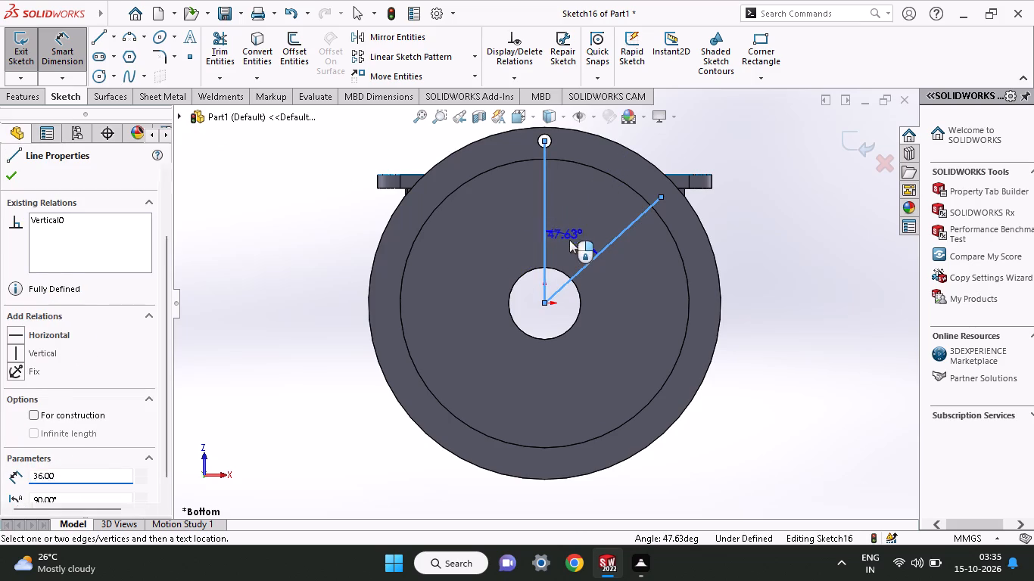
pyautogui.write('60')
pyautogui.press('Return')
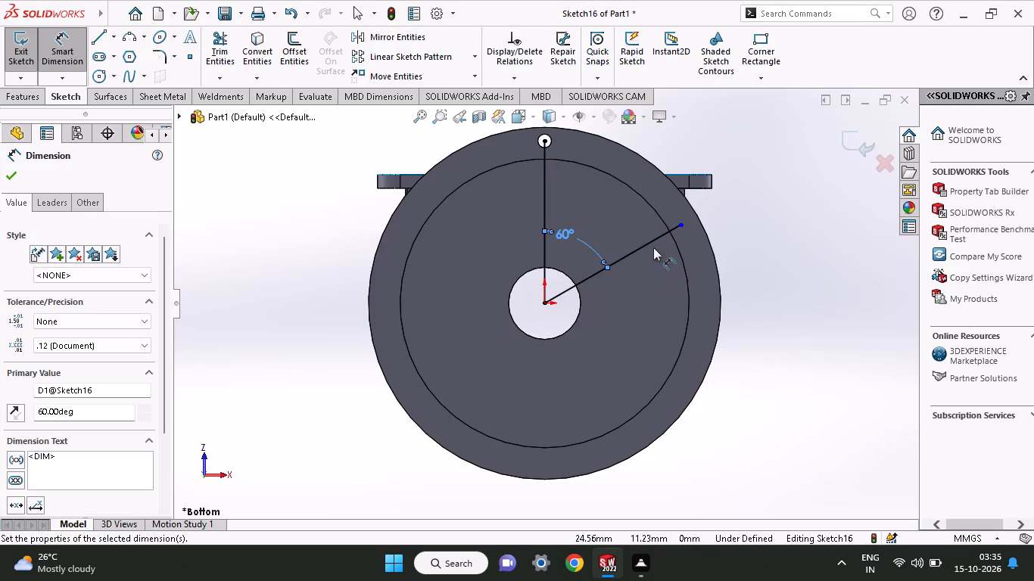
# Dimension the sloping line's length as 72 mm.
pyautogui.click(652, 243)
pyautogui.click(669, 290)
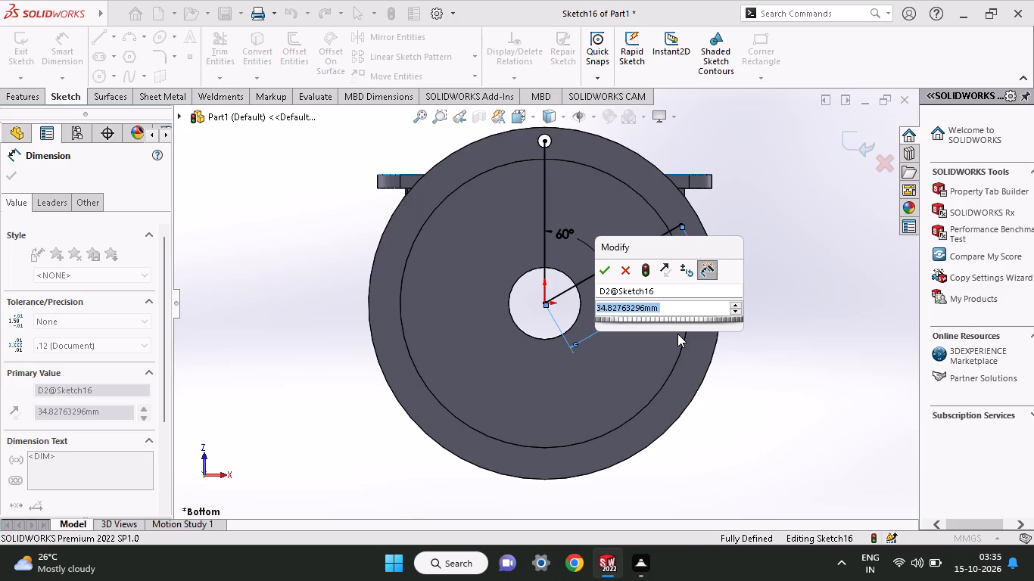
pyautogui.write('72')
pyautogui.scroll(-1, 677, 334)
pyautogui.scroll(1, 677, 334)
pyautogui.press('Return')
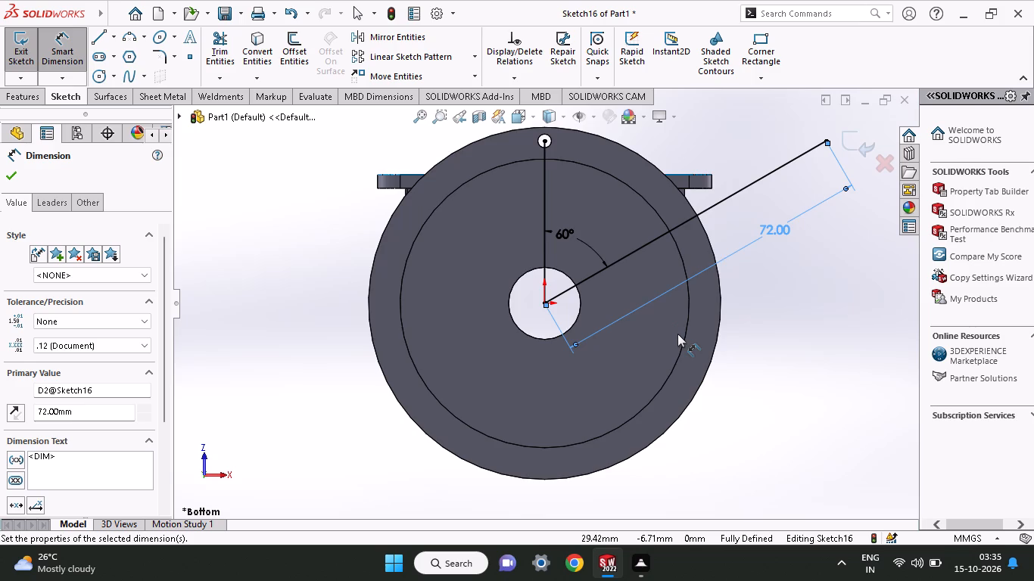
# Set the sloping line's length dimension to 36 mm.
pyautogui.scroll(-1, 677, 334)
pyautogui.scroll(1, 677, 334)
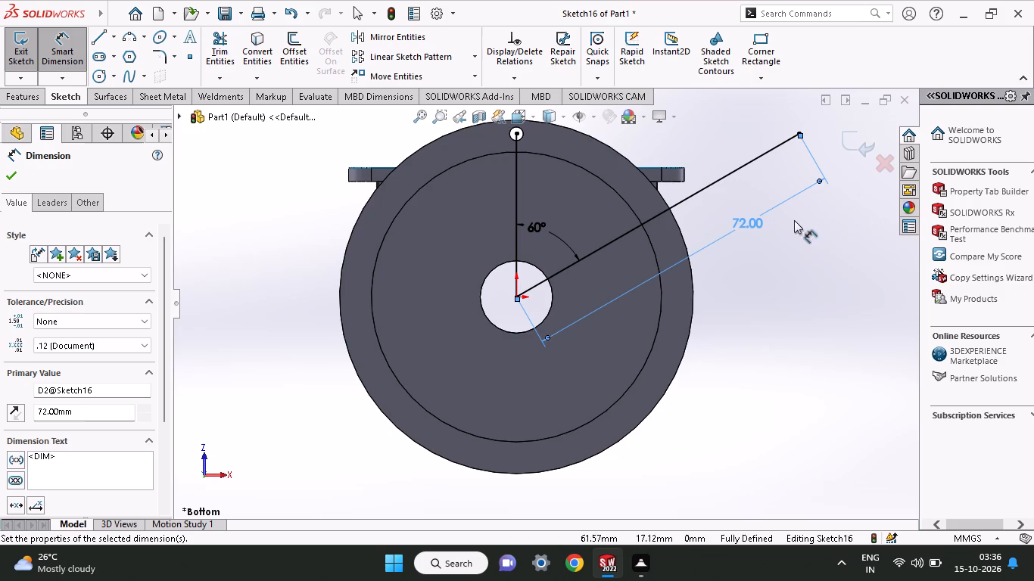
pyautogui.doubleClick(761, 225)
pyautogui.write('36')
pyautogui.press('Return')
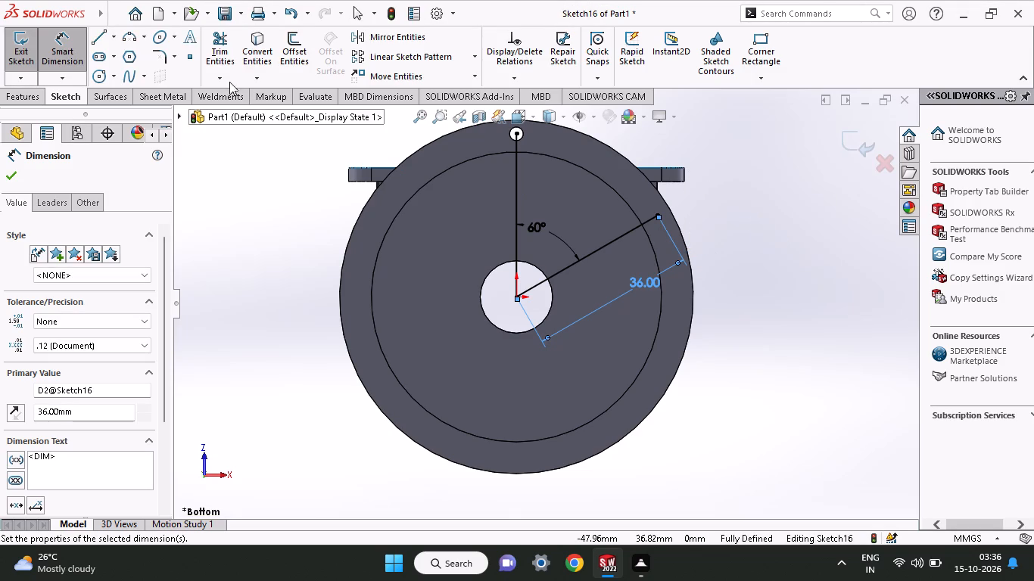
# Sketch a small circle centred on the outer end of the 36 mm sloping line.
pyautogui.click(101, 73)
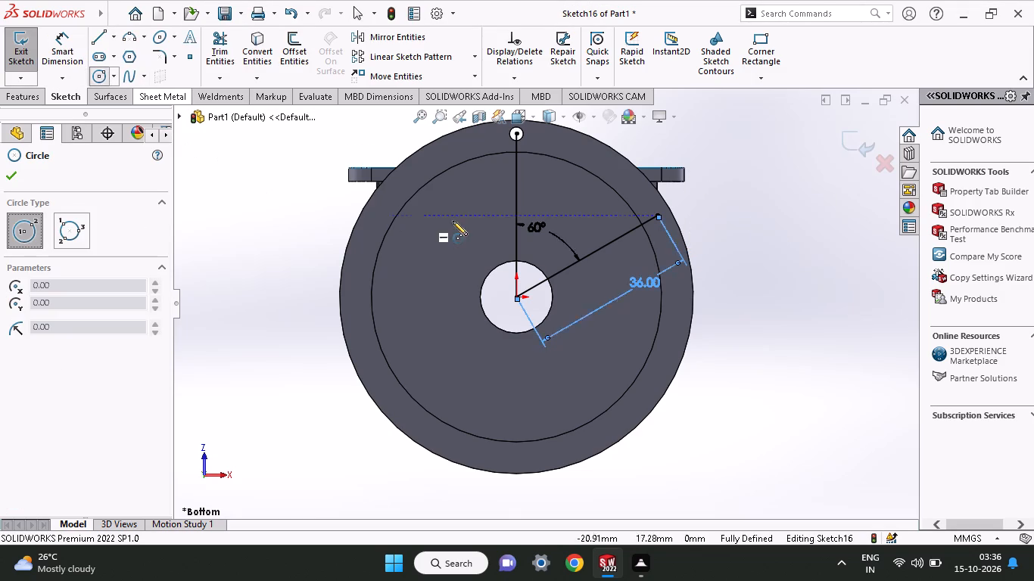
pyautogui.click(656, 217)
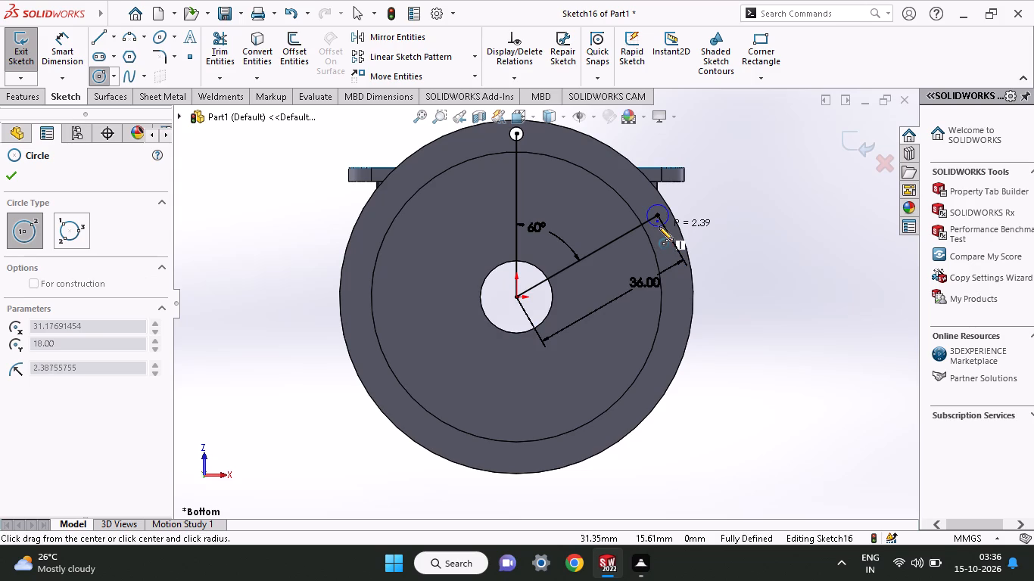
pyautogui.click(659, 224)
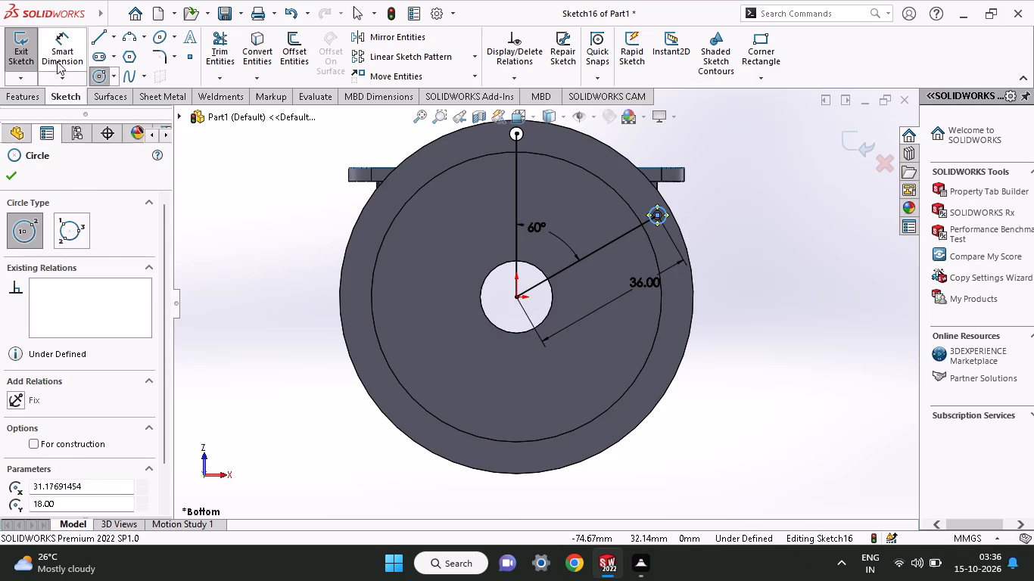
# Dimension the small circle at the sloping line's outer end with a 3 mm diameter.
pyautogui.click(58, 57)
pyautogui.click(656, 228)
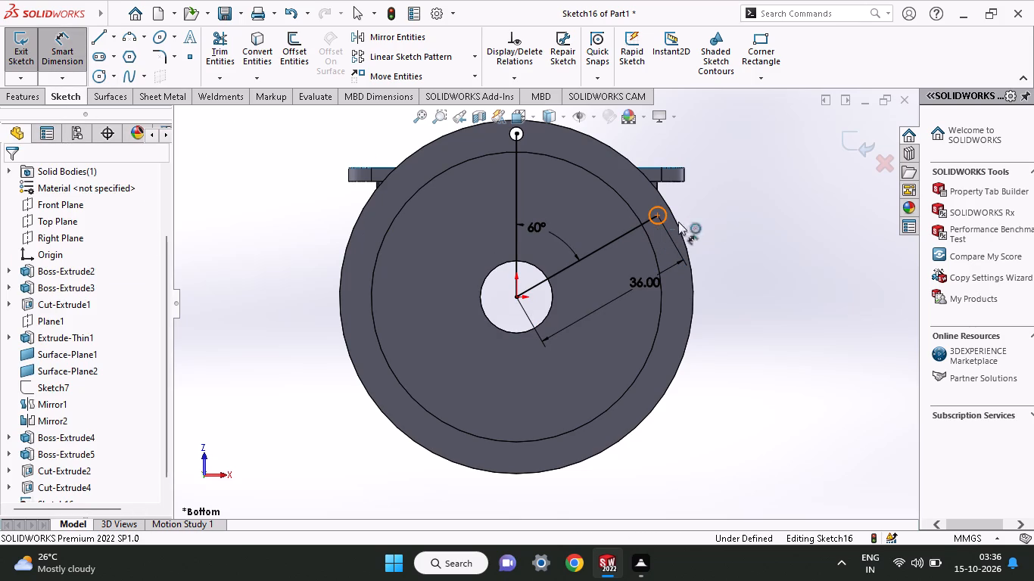
pyautogui.scroll(-1, 721, 214)
pyautogui.click(725, 224)
pyautogui.press('3')
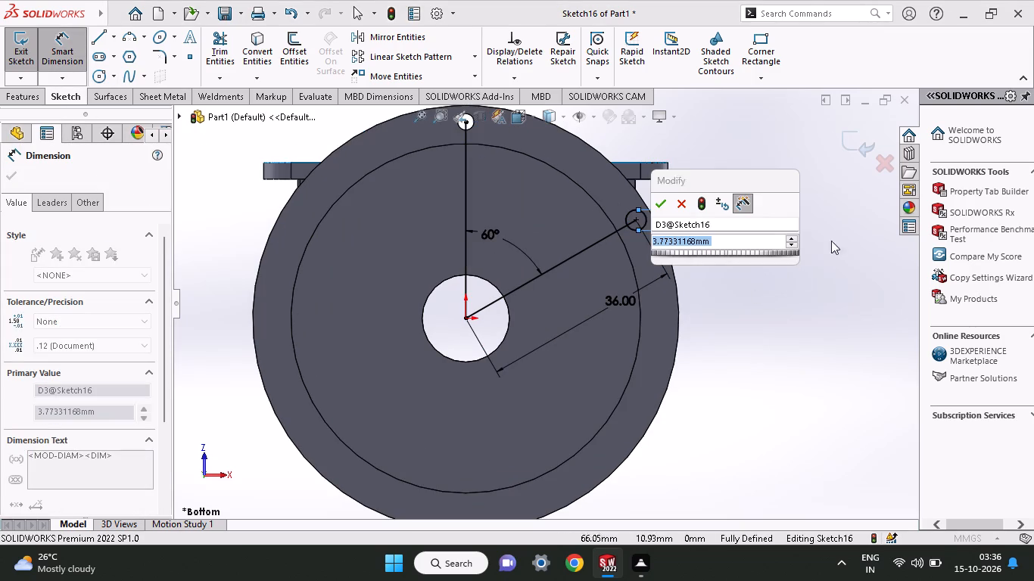
pyautogui.press('Return')
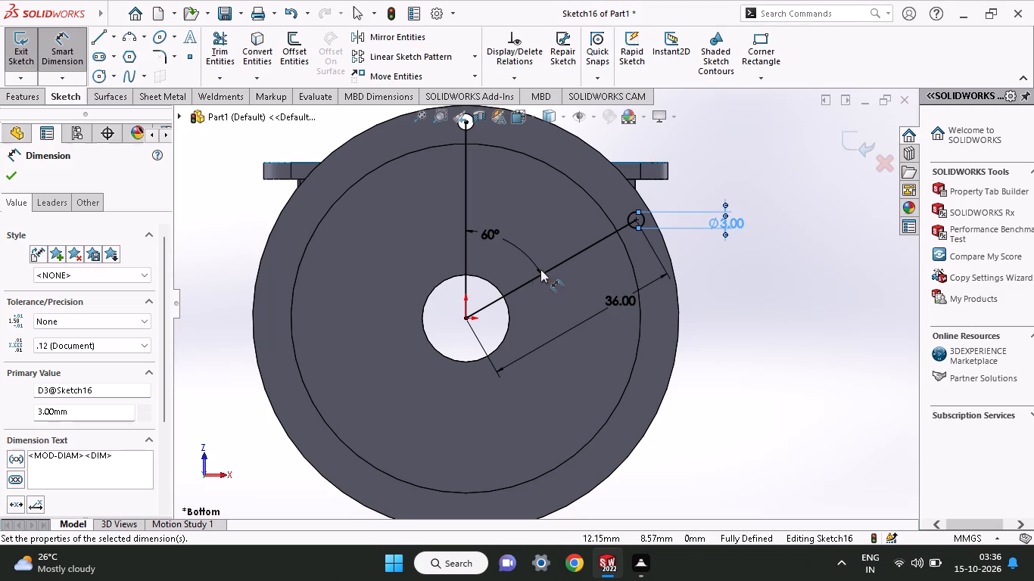
# Extrude-cut the 3 mm circle's region through the flange with a blind depth of 30 mm.
pyautogui.click(33, 96)
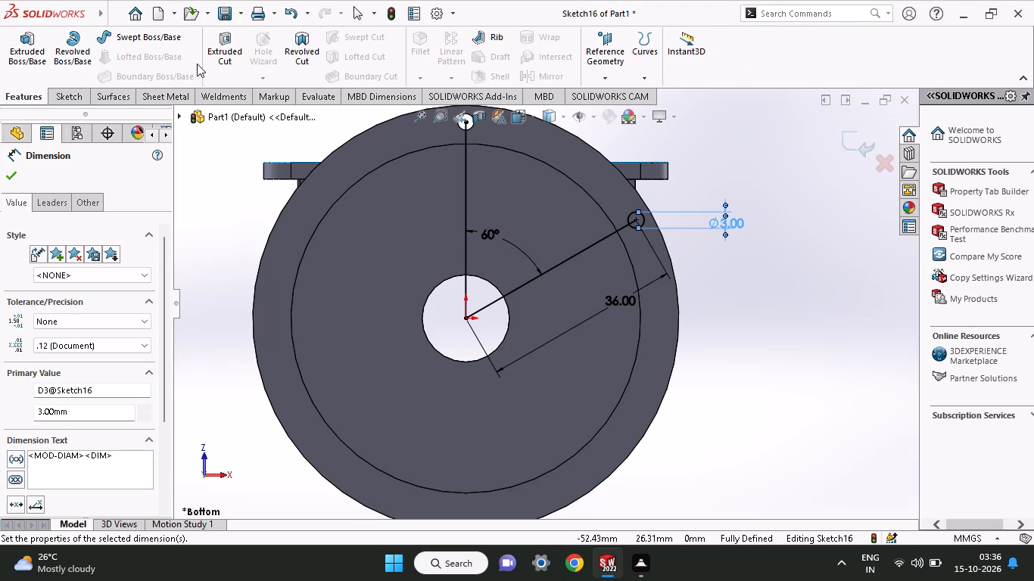
pyautogui.click(219, 57)
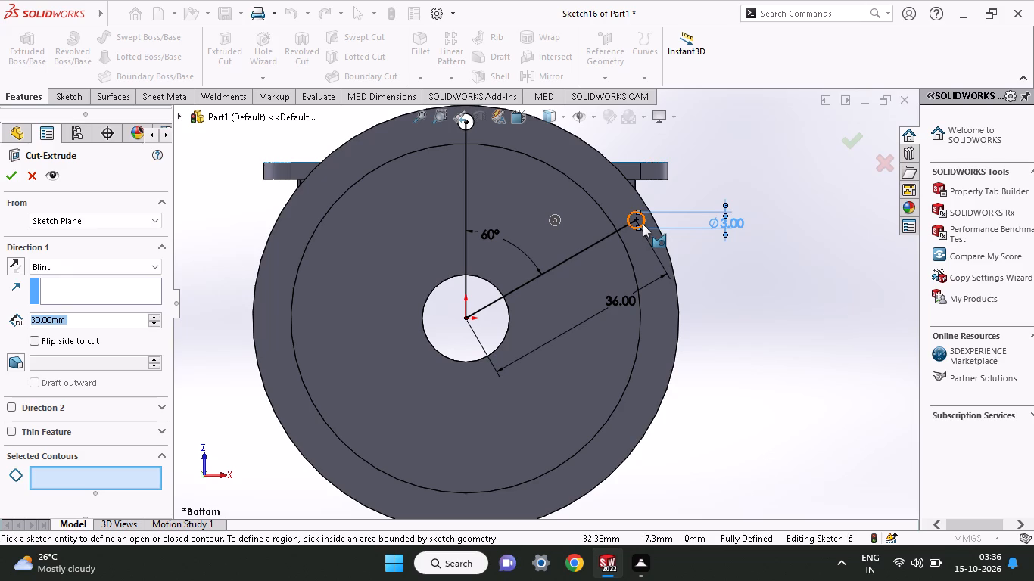
pyautogui.scroll(1, 643, 224)
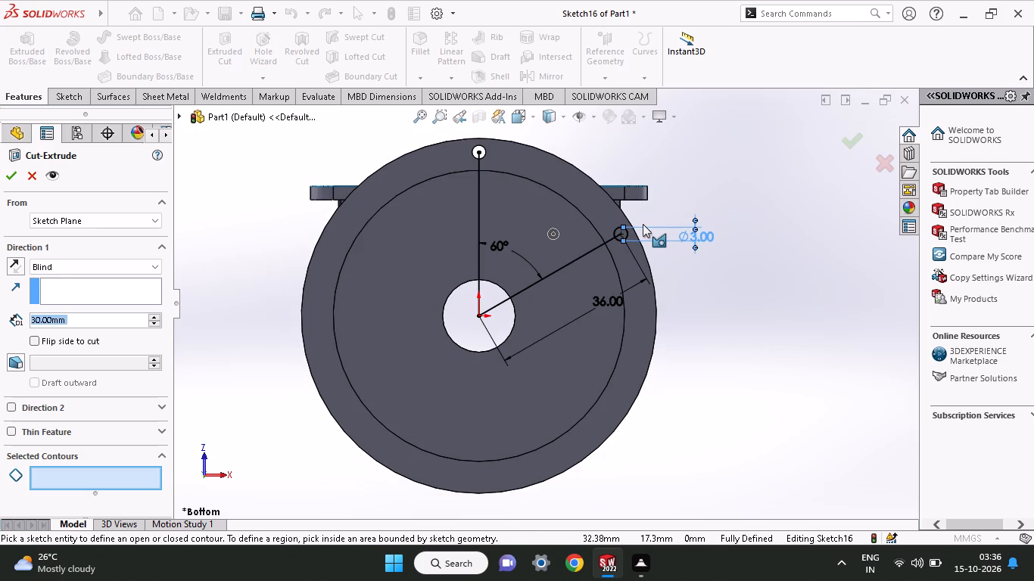
pyautogui.keyDown('ctrl'); pyautogui.scroll(-6, 638, 227); pyautogui.keyUp('ctrl')
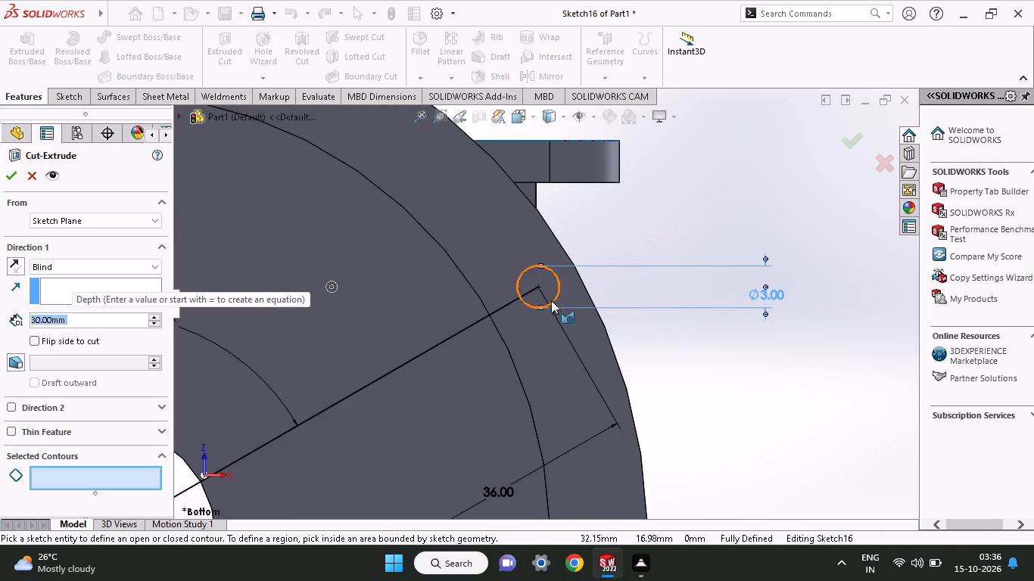
pyautogui.click(547, 294)
pyautogui.keyDown('ctrl'); pyautogui.scroll(5, 547, 294); pyautogui.keyUp('ctrl')
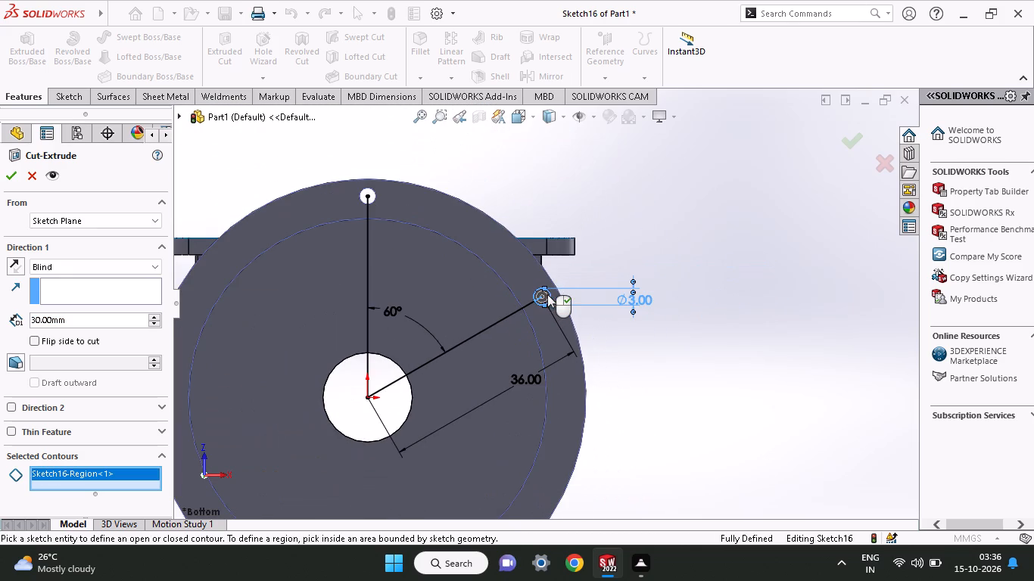
pyautogui.click(9, 180)
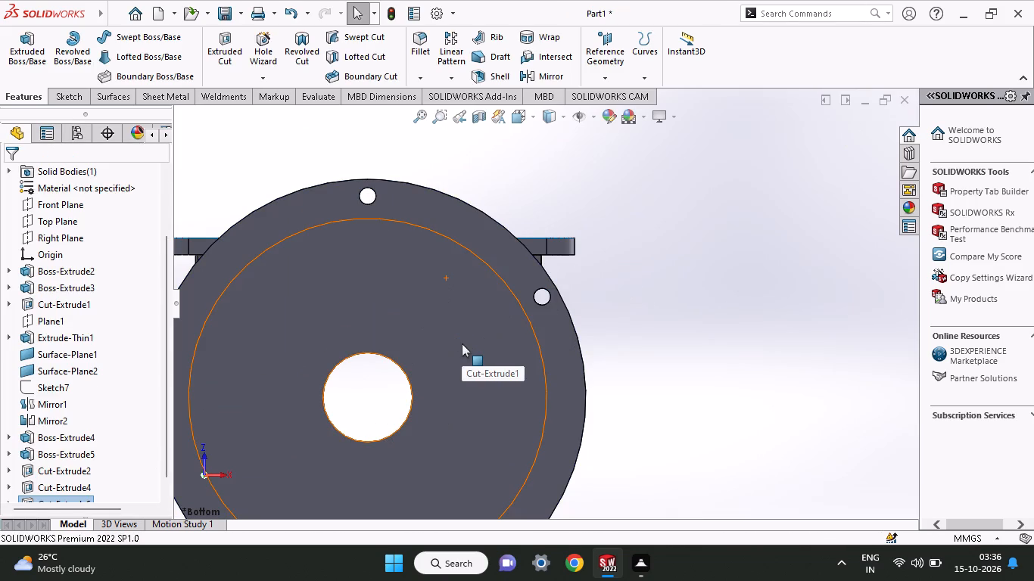
# Start a sketch on the flange ring face and draw a line from the origin to the centre of the new sloping-line hole.
pyautogui.click(63, 100)
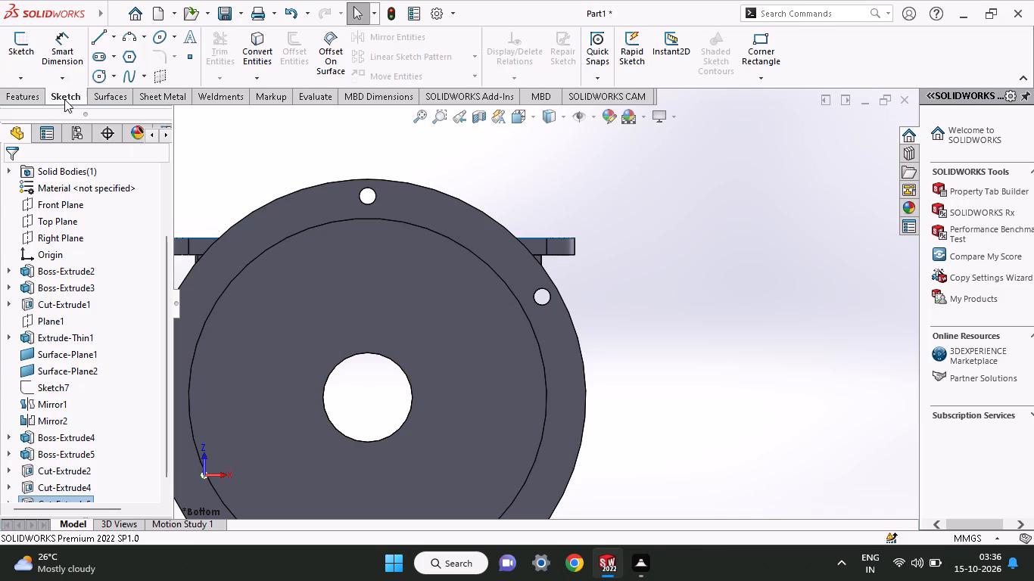
pyautogui.click(101, 27)
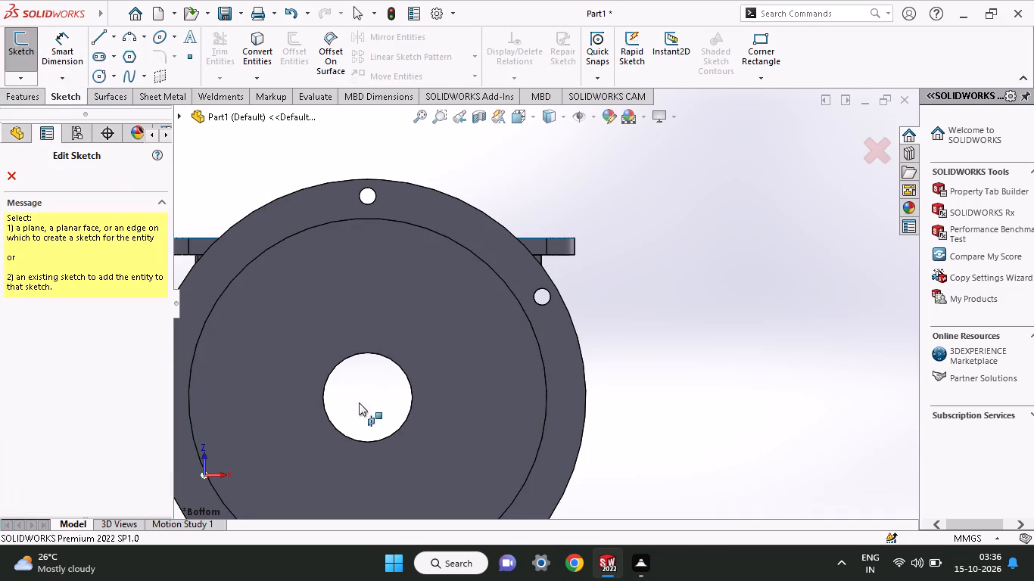
pyautogui.click(559, 379)
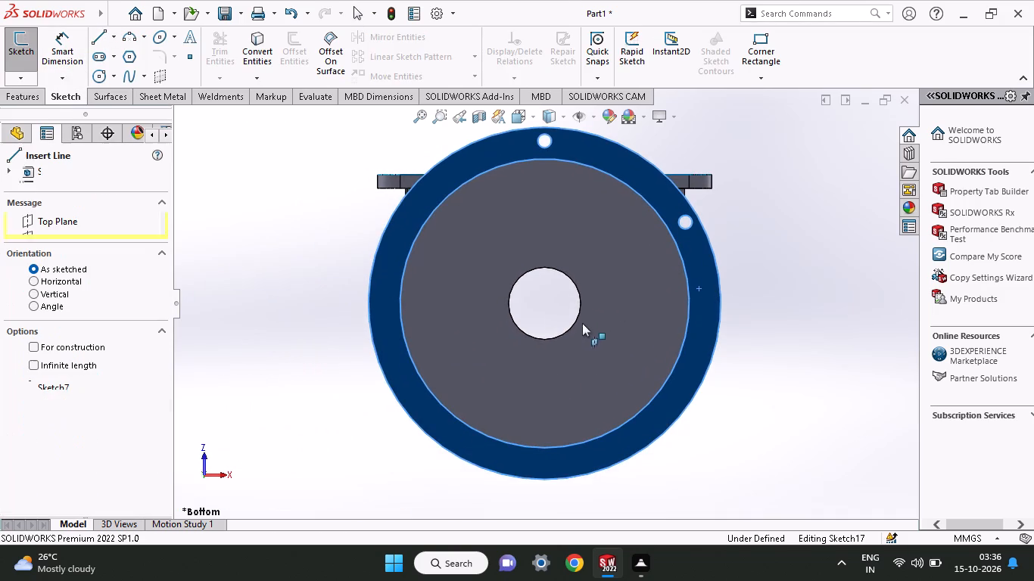
pyautogui.click(542, 306)
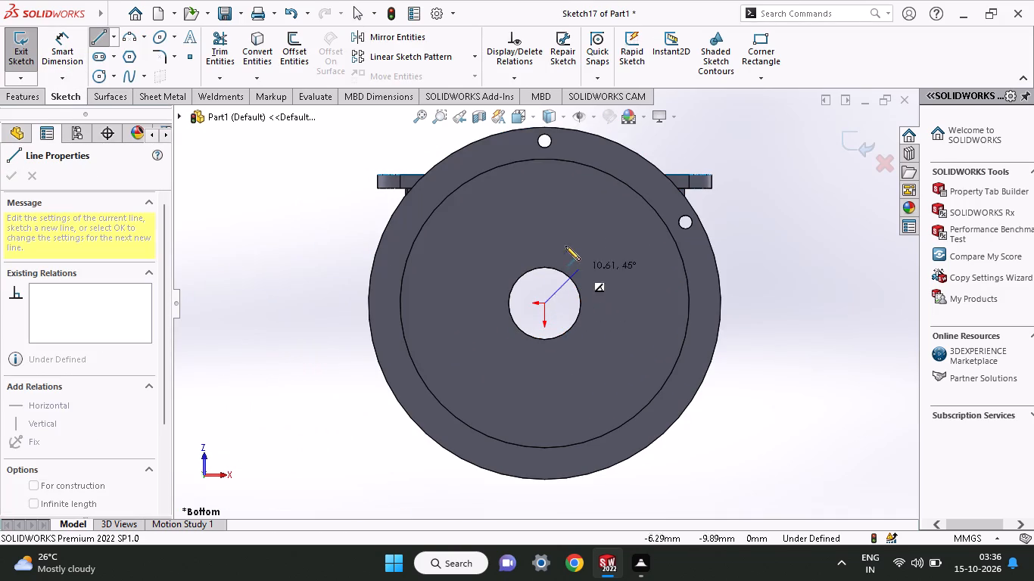
pyautogui.click(685, 222)
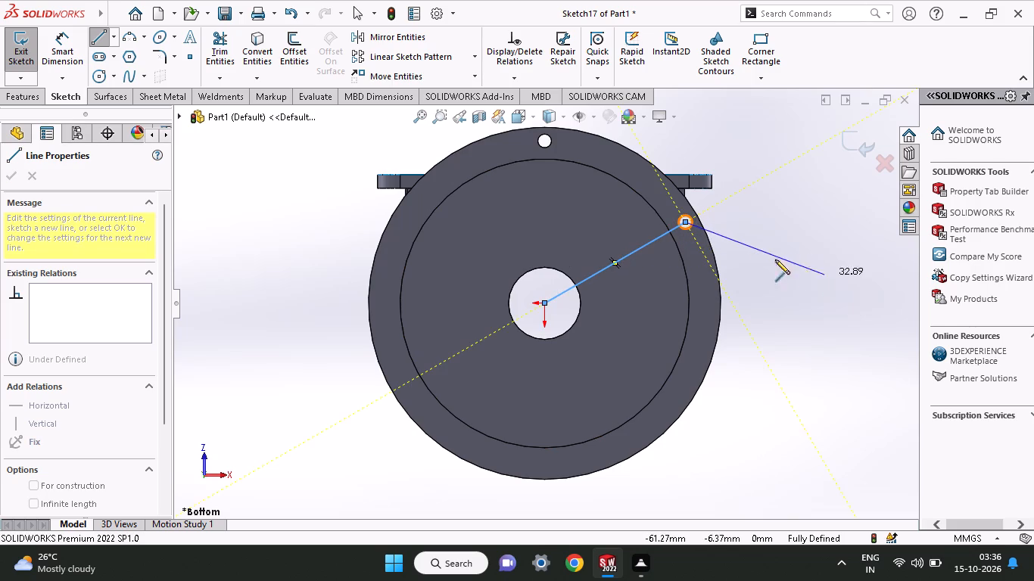
pyautogui.rightClick(754, 254)
pyautogui.click(769, 256)
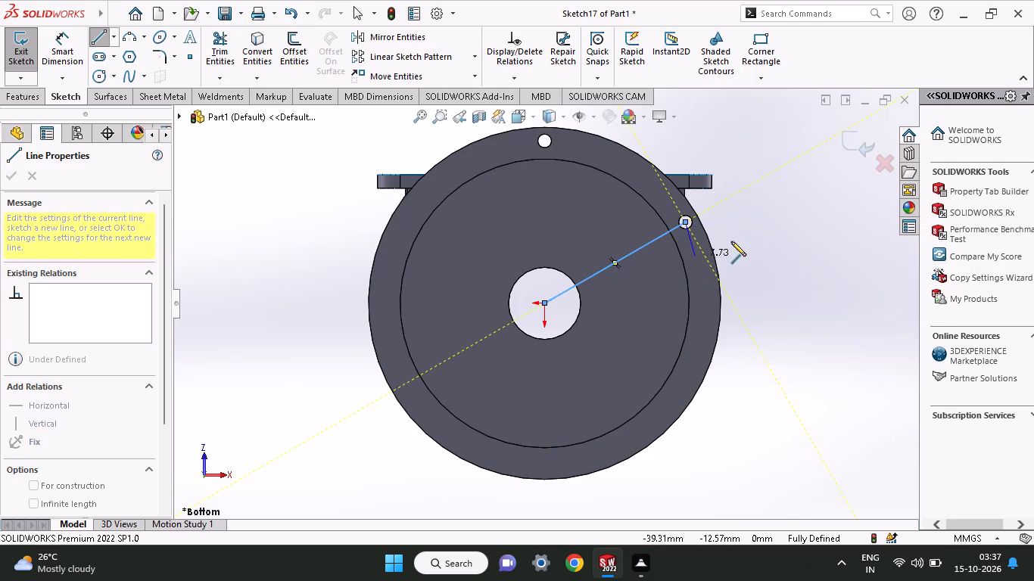
pyautogui.rightClick(737, 238)
pyautogui.click(776, 241)
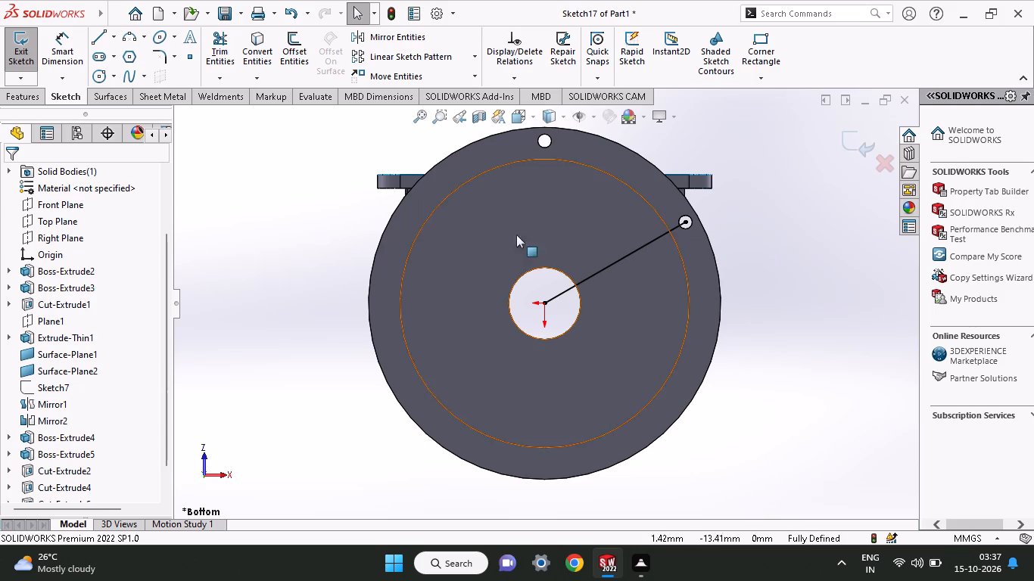
# Sketch a second, nearly horizontal line about 35 mm long from the origin outward onto the flange ring.
pyautogui.click(100, 41)
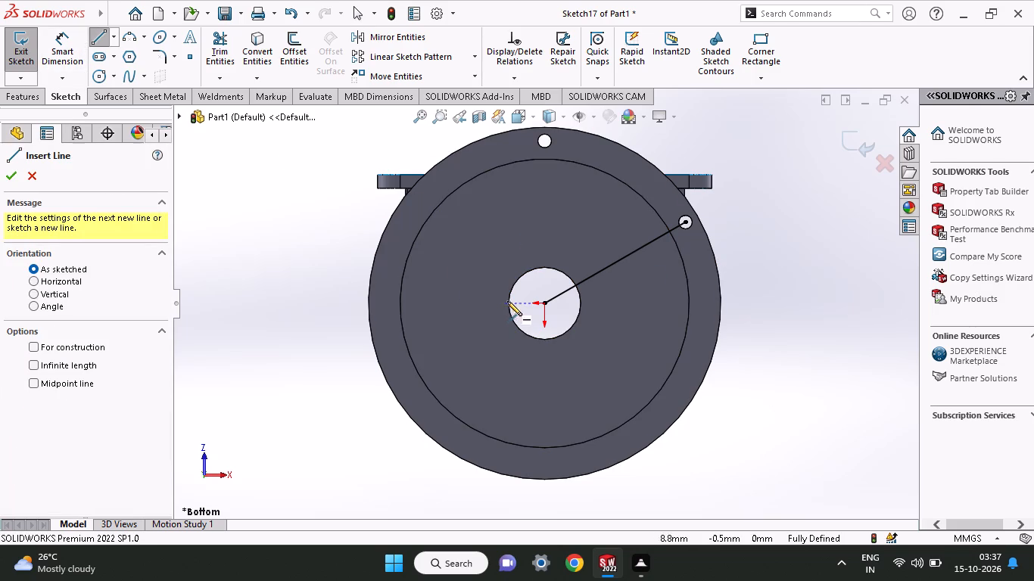
pyautogui.click(544, 306)
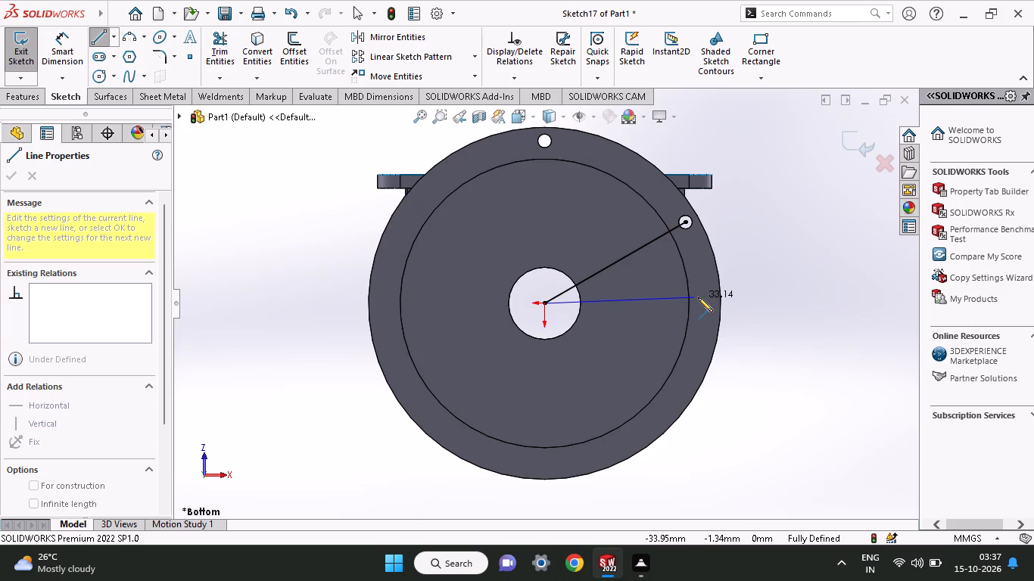
pyautogui.click(702, 297)
pyautogui.rightClick(784, 276)
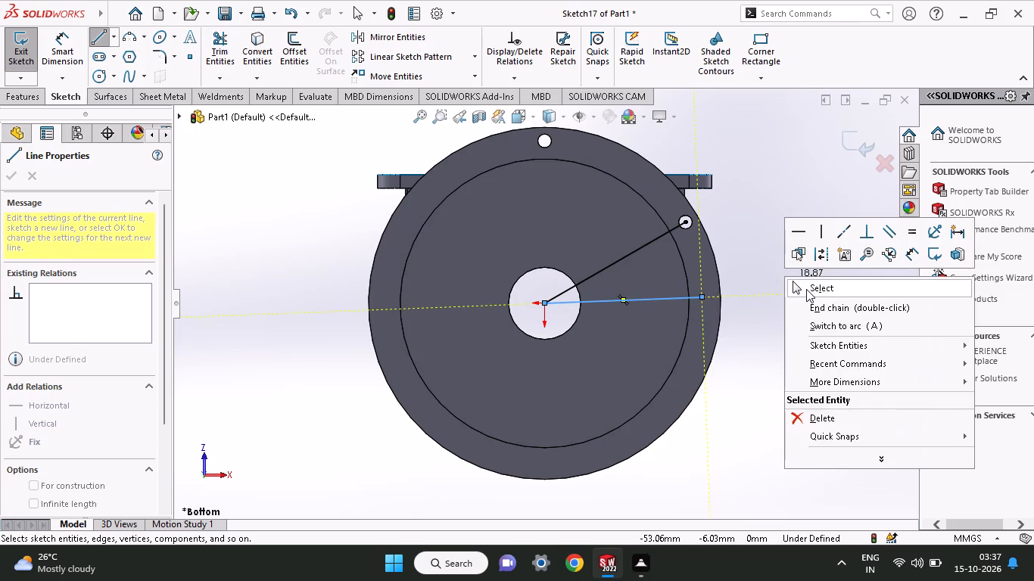
pyautogui.click(806, 289)
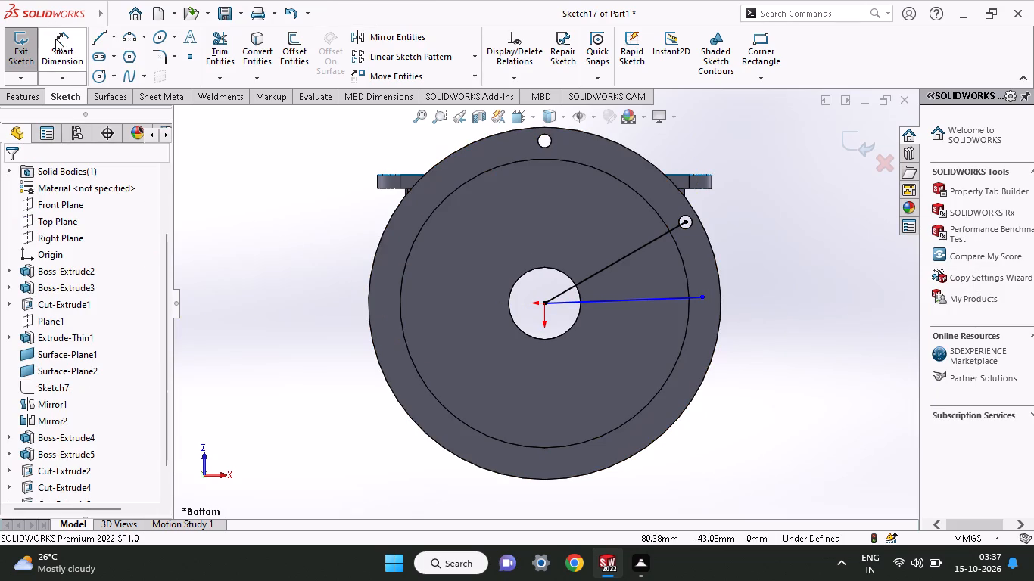
# Dimension the second line's horizontal extent as 36 mm.
pyautogui.click(55, 39)
pyautogui.click(664, 302)
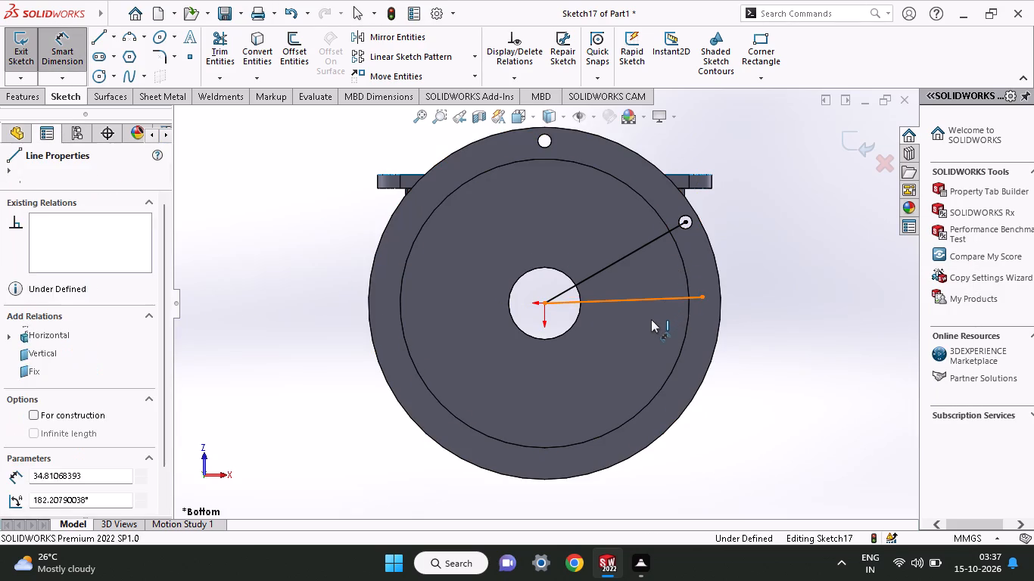
pyautogui.click(649, 327)
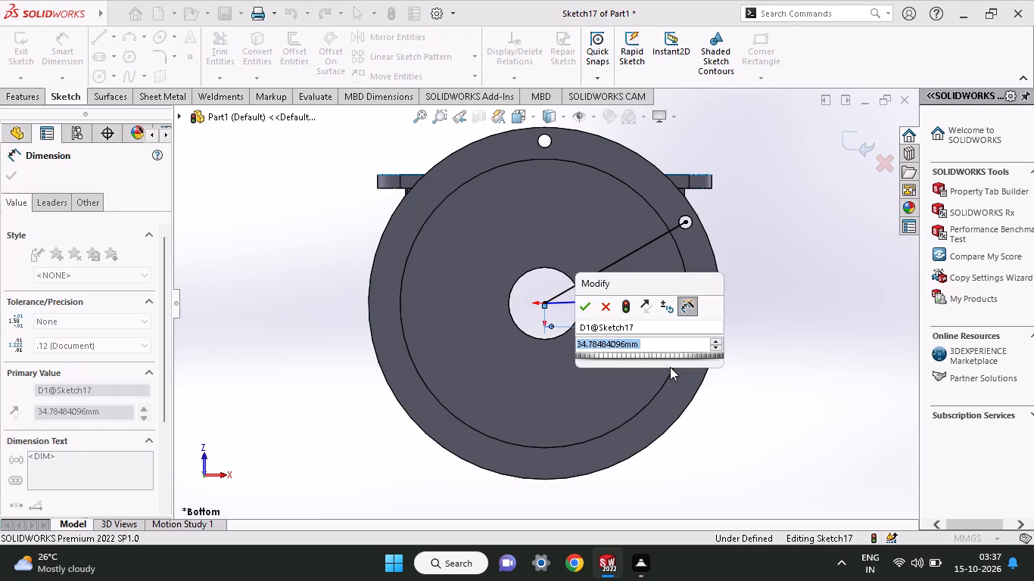
pyautogui.write('36')
pyautogui.press('Return')
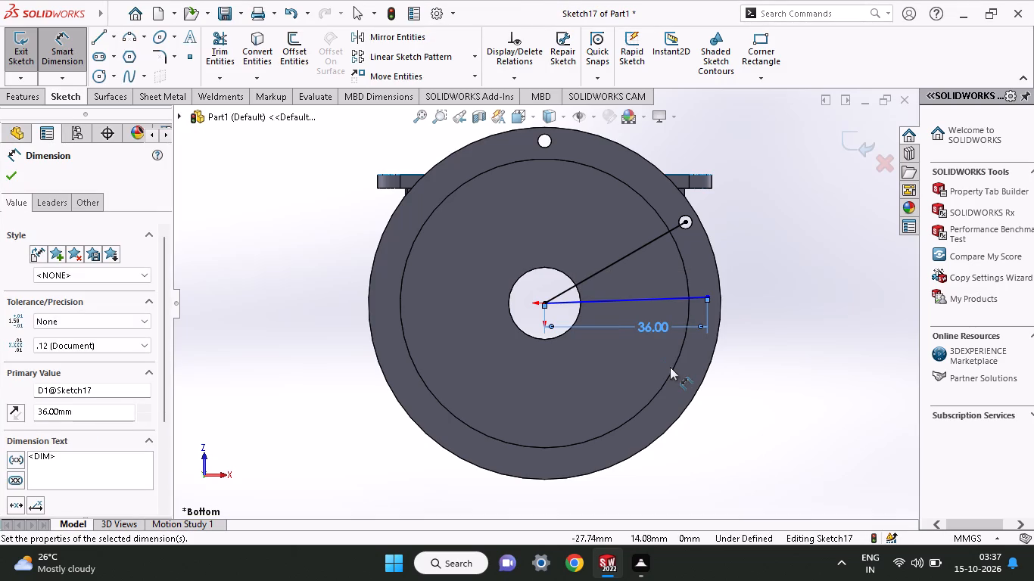
# Dimension the angle between the two sketch lines as 60 degrees.
pyautogui.click(659, 295)
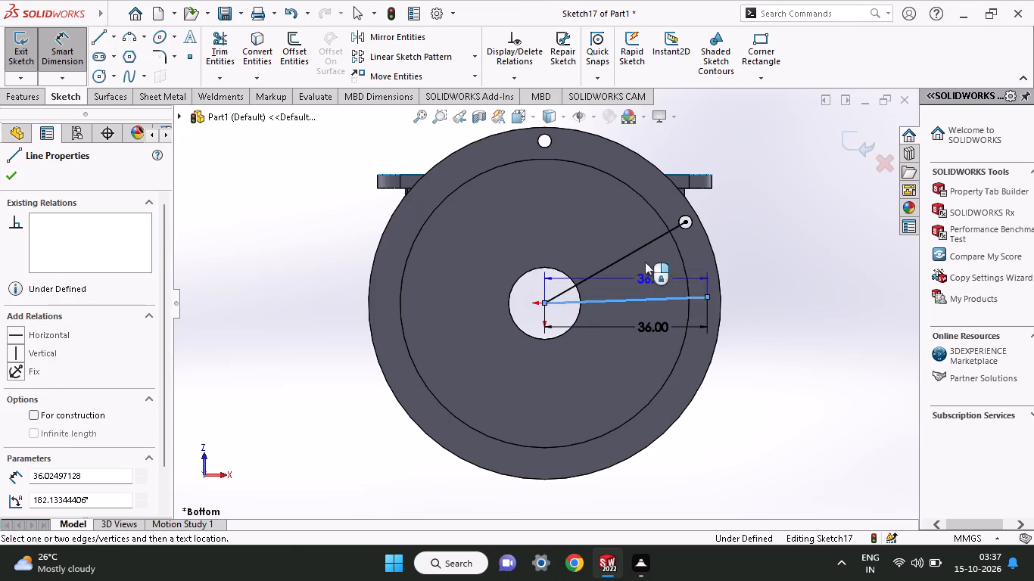
pyautogui.click(643, 249)
pyautogui.click(659, 271)
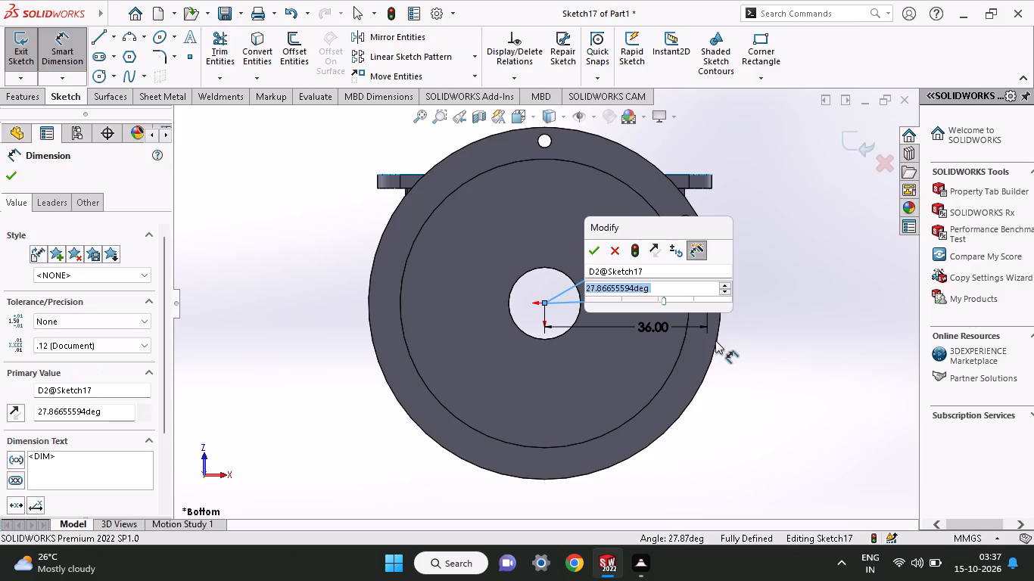
pyautogui.press('6')
pyautogui.press('0')
pyautogui.press('Return')
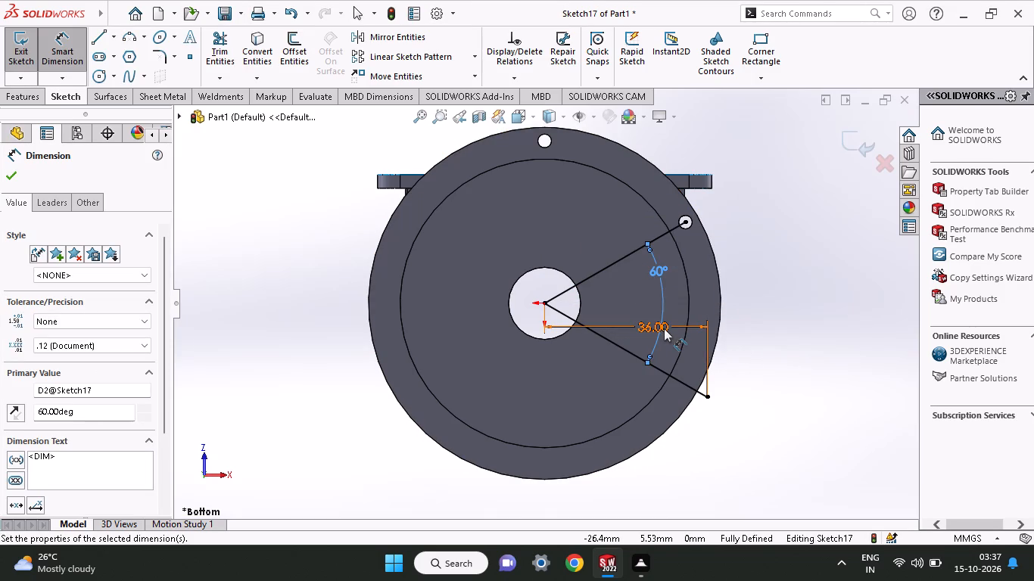
# Reposition the 36 mm dimension below the second line and exit the sketch.
pyautogui.moveTo(664, 328); pyautogui.dragTo(646, 418)
pyautogui.rightClick(646, 418)
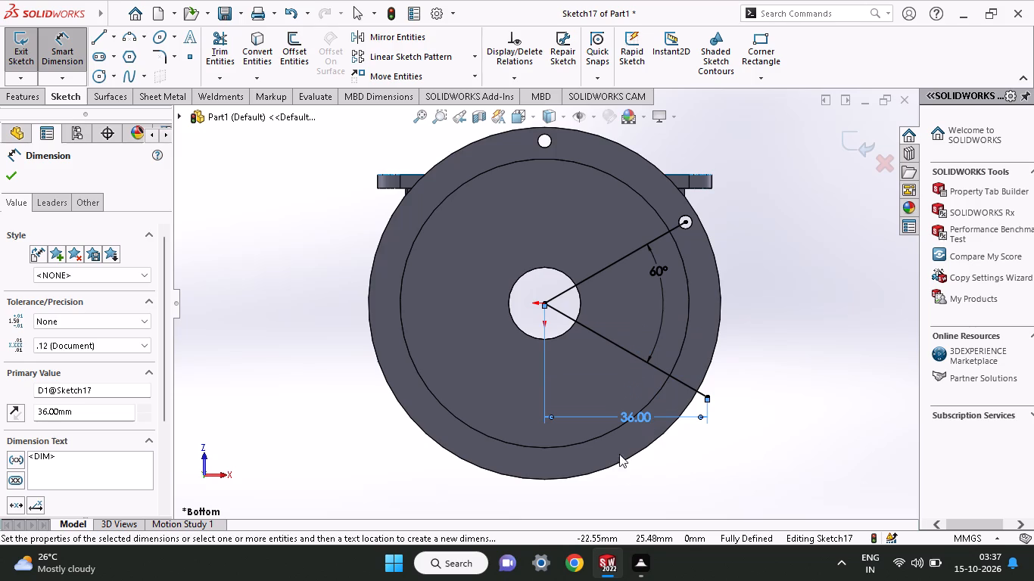
pyautogui.click(618, 469)
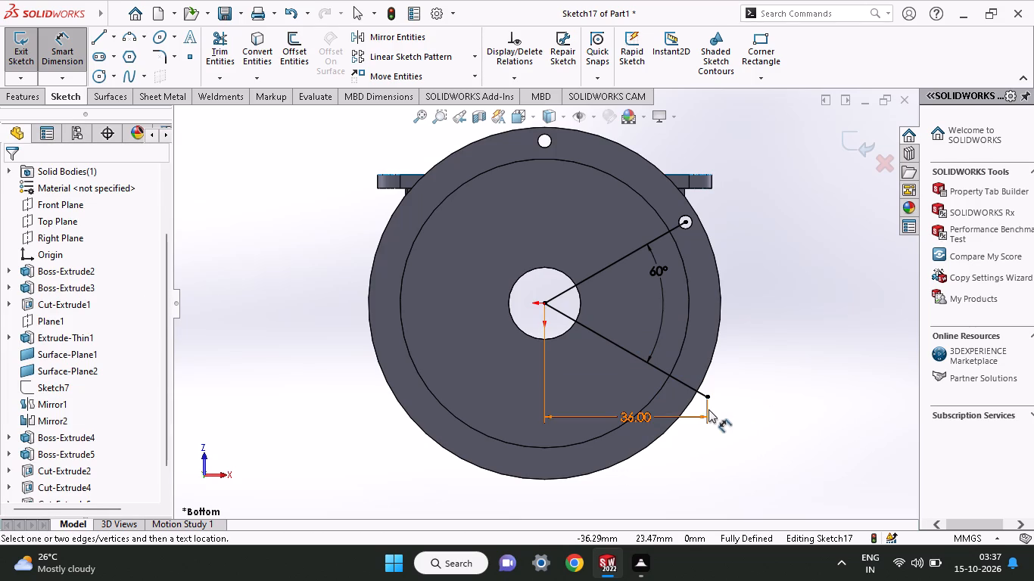
pyautogui.click(709, 409)
pyautogui.rightClick(709, 409)
pyautogui.click(830, 249)
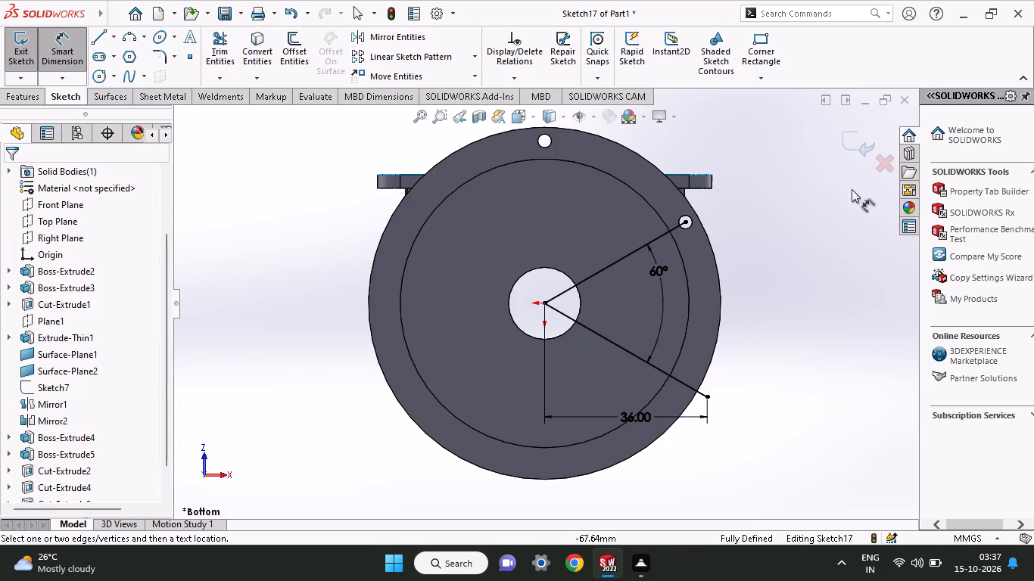
pyautogui.click(861, 150)
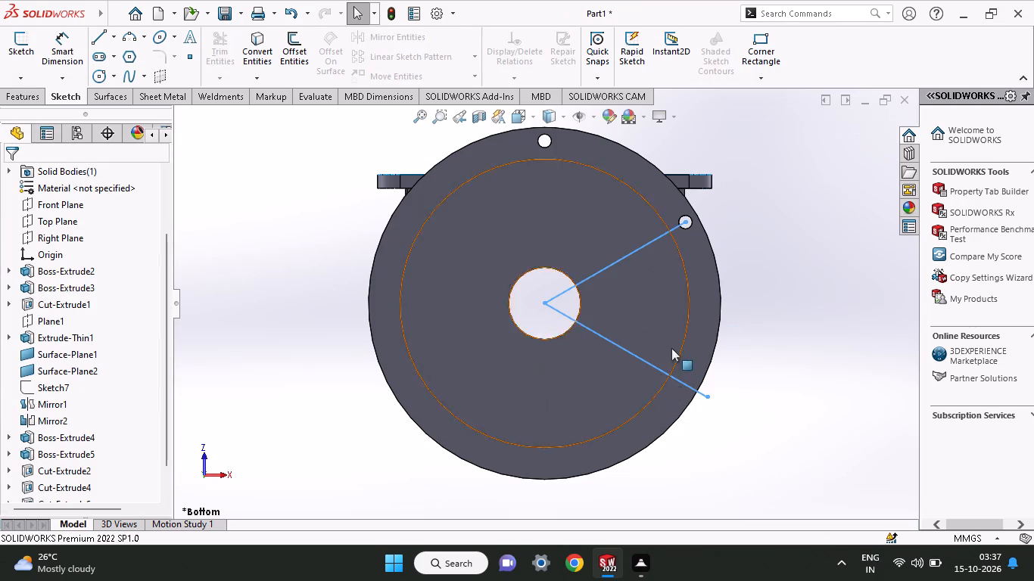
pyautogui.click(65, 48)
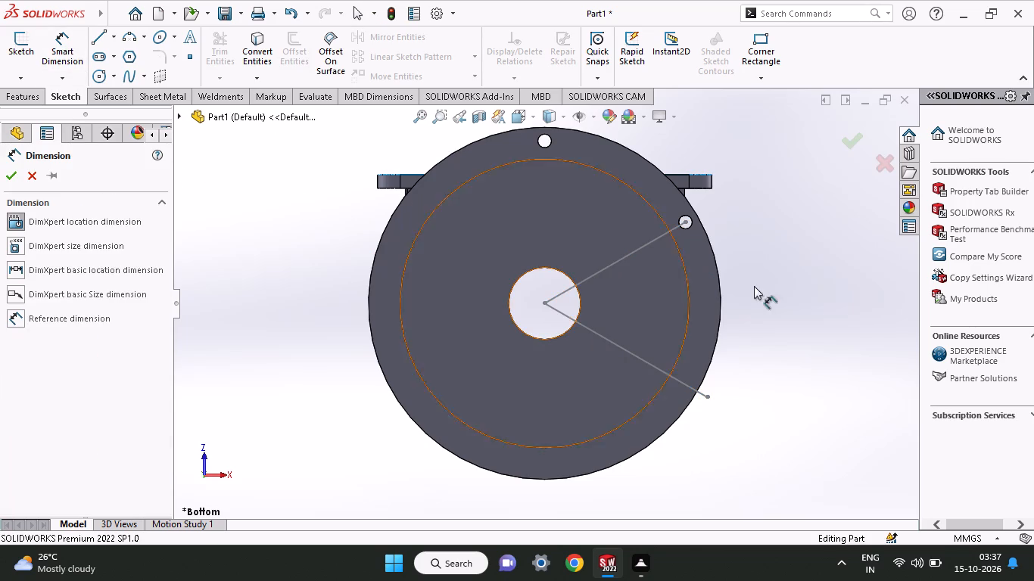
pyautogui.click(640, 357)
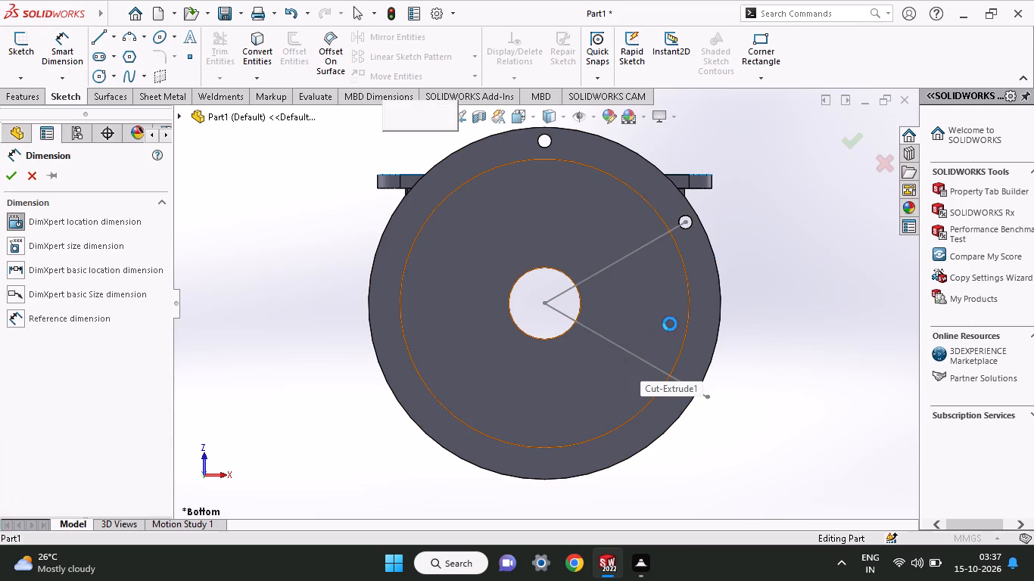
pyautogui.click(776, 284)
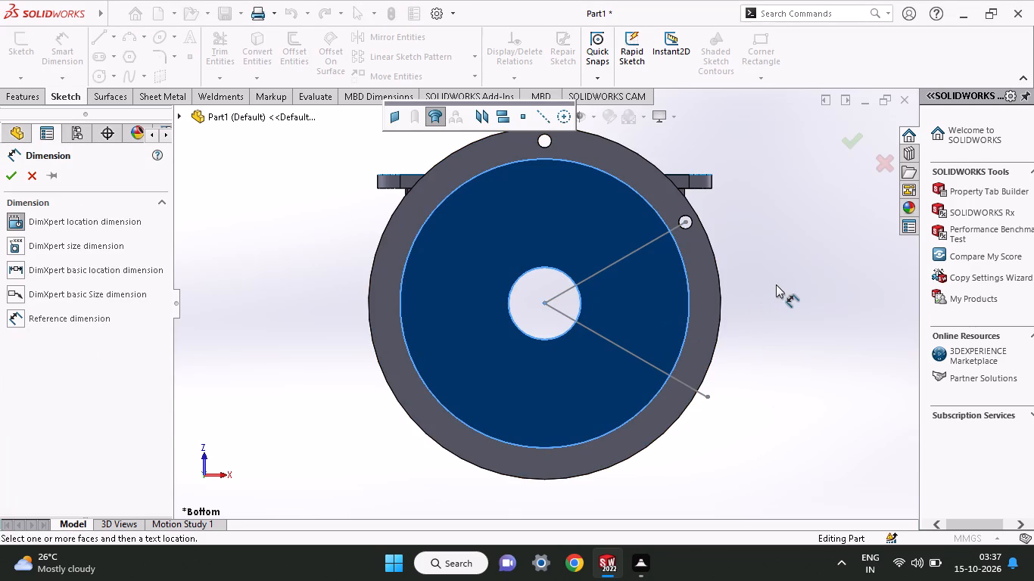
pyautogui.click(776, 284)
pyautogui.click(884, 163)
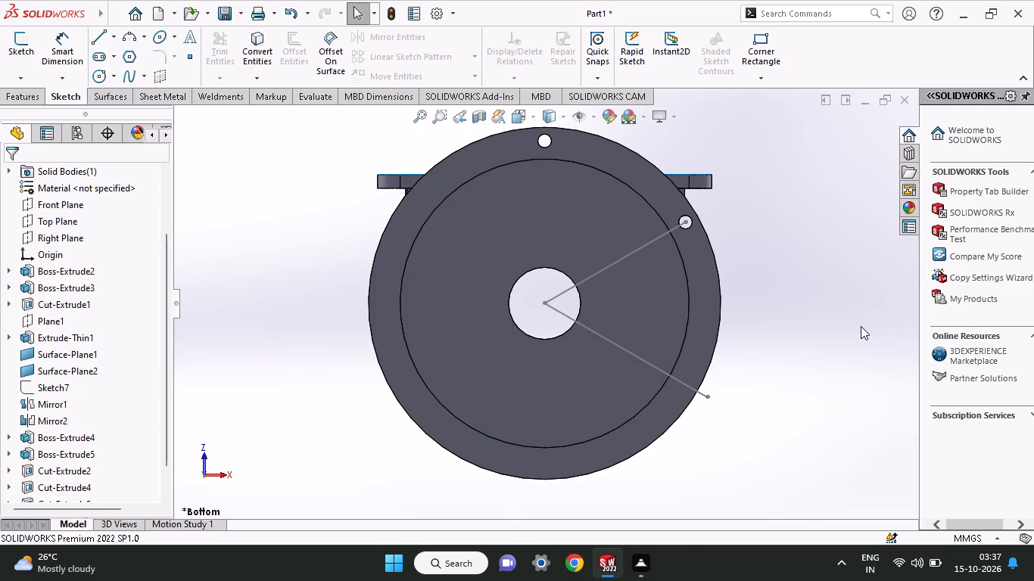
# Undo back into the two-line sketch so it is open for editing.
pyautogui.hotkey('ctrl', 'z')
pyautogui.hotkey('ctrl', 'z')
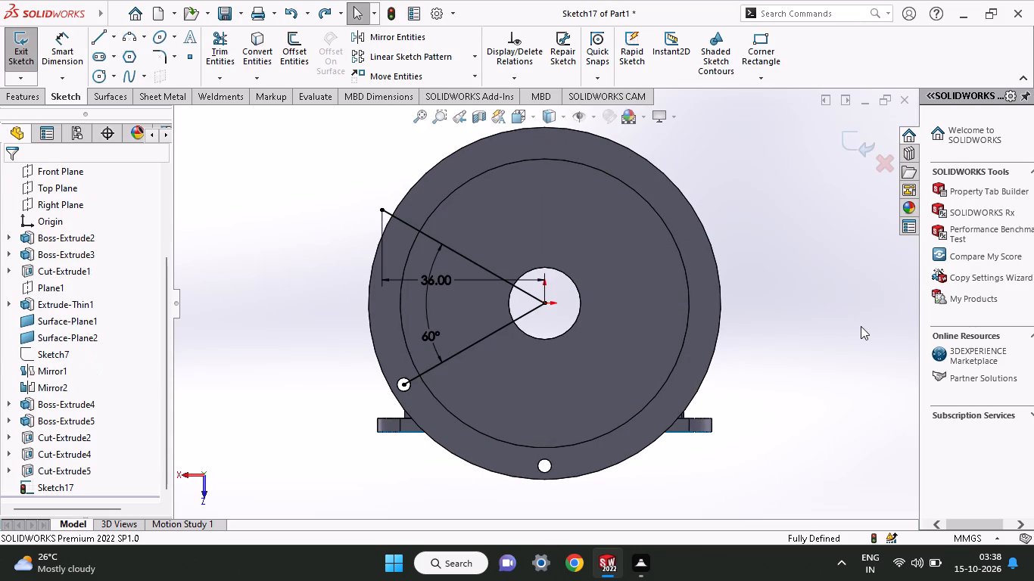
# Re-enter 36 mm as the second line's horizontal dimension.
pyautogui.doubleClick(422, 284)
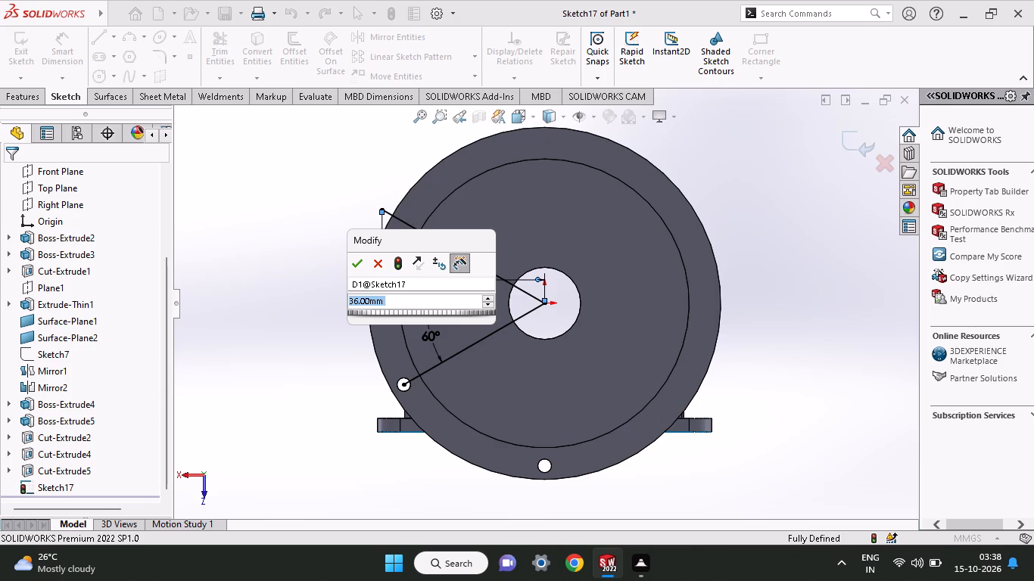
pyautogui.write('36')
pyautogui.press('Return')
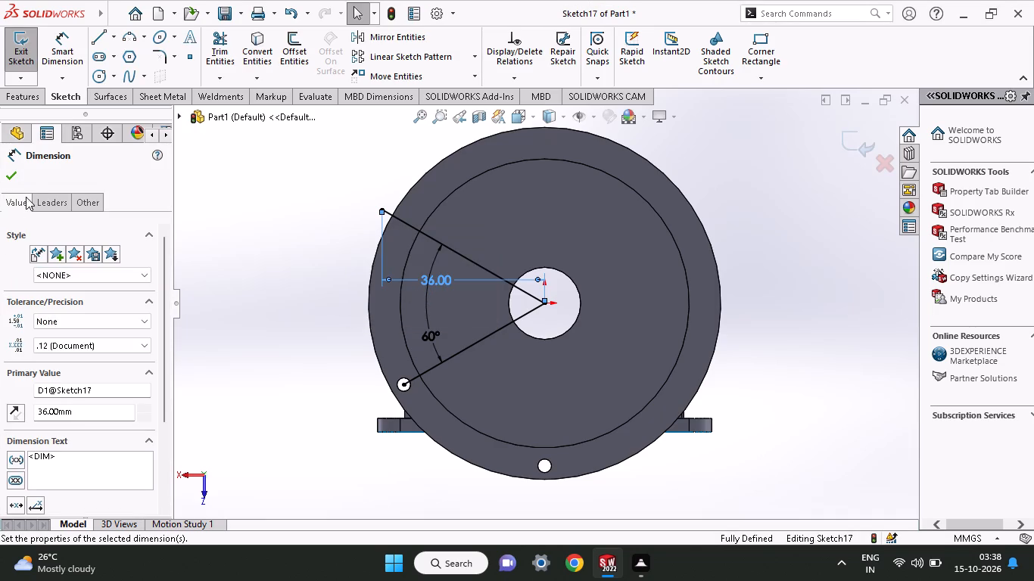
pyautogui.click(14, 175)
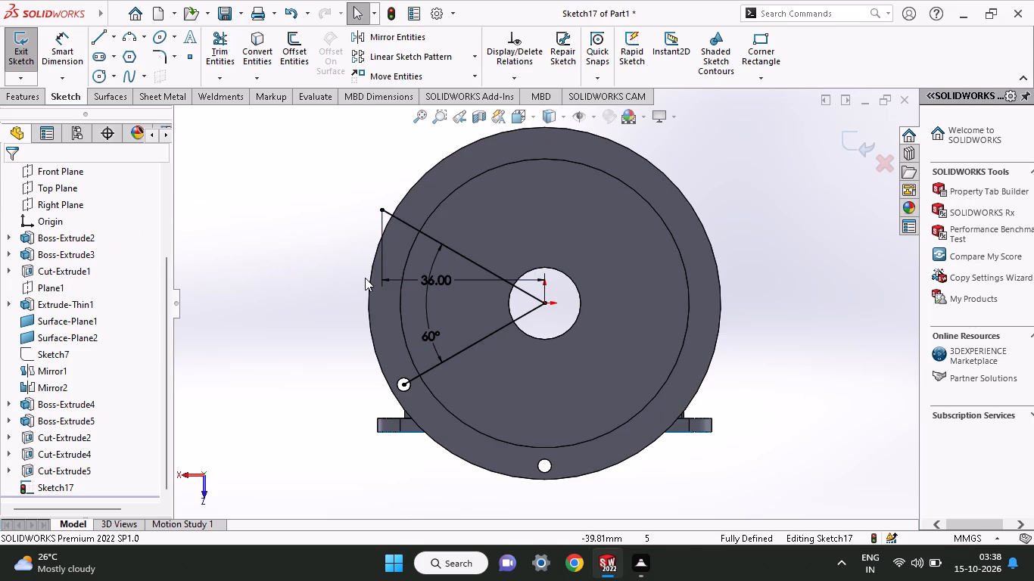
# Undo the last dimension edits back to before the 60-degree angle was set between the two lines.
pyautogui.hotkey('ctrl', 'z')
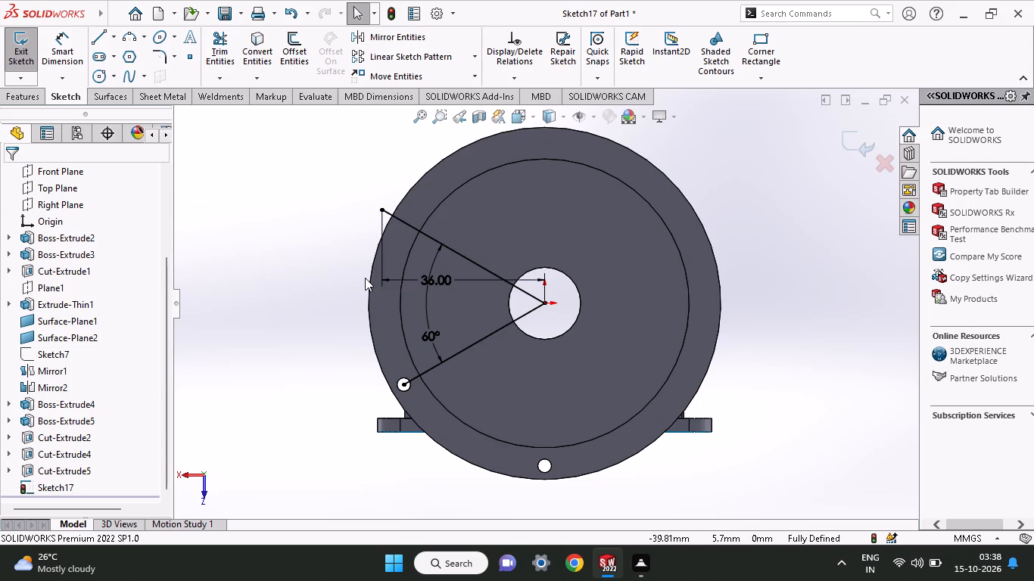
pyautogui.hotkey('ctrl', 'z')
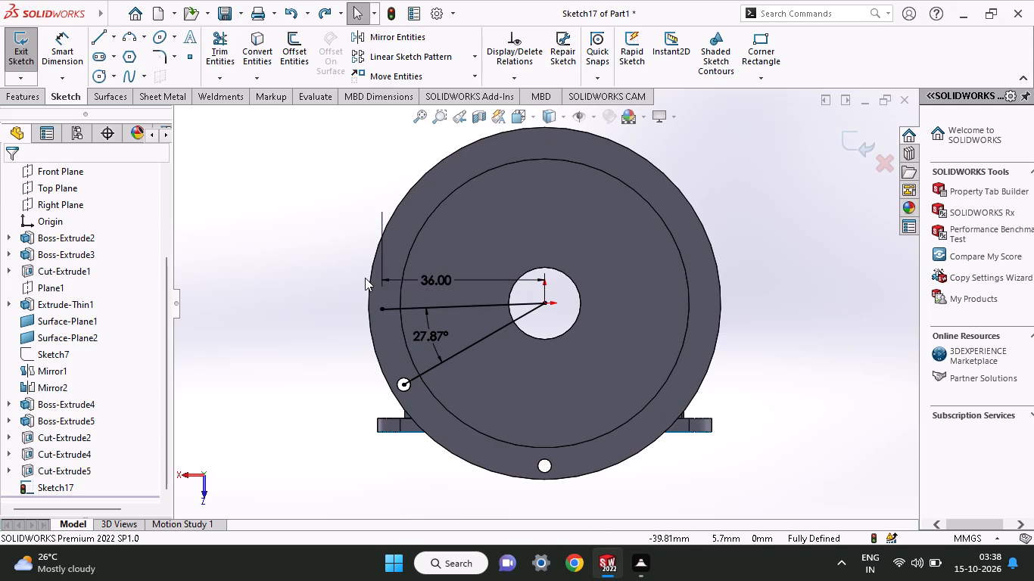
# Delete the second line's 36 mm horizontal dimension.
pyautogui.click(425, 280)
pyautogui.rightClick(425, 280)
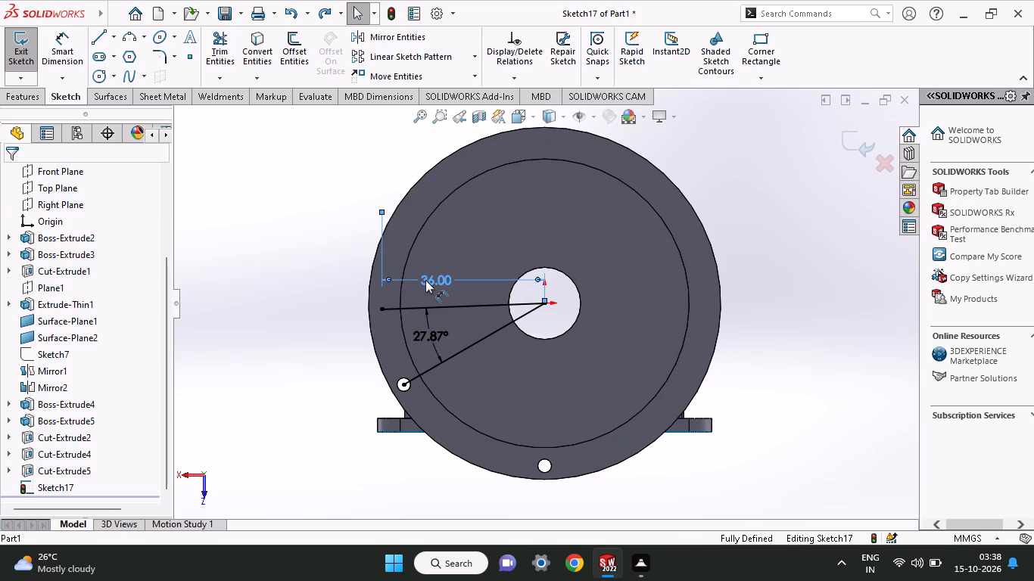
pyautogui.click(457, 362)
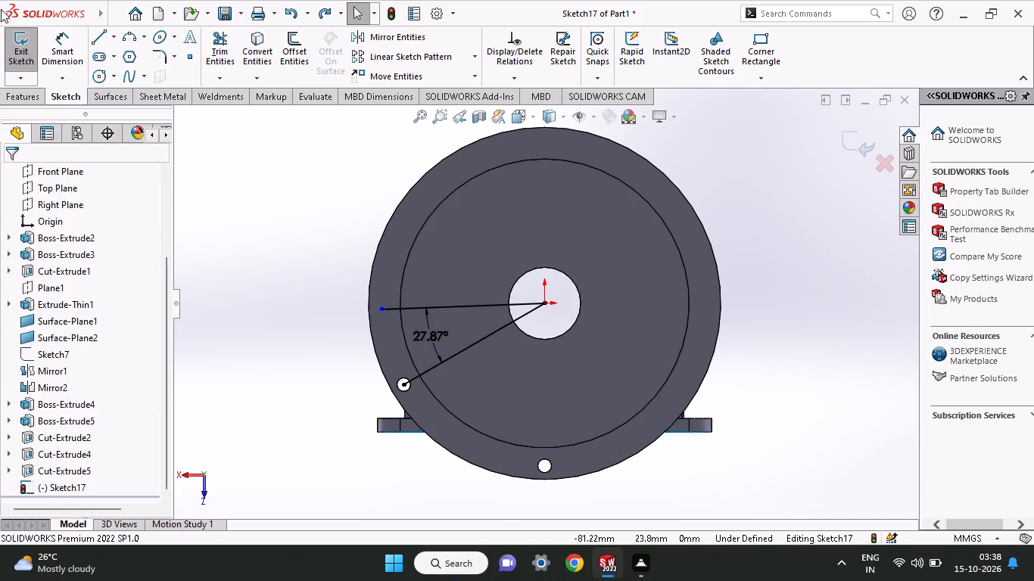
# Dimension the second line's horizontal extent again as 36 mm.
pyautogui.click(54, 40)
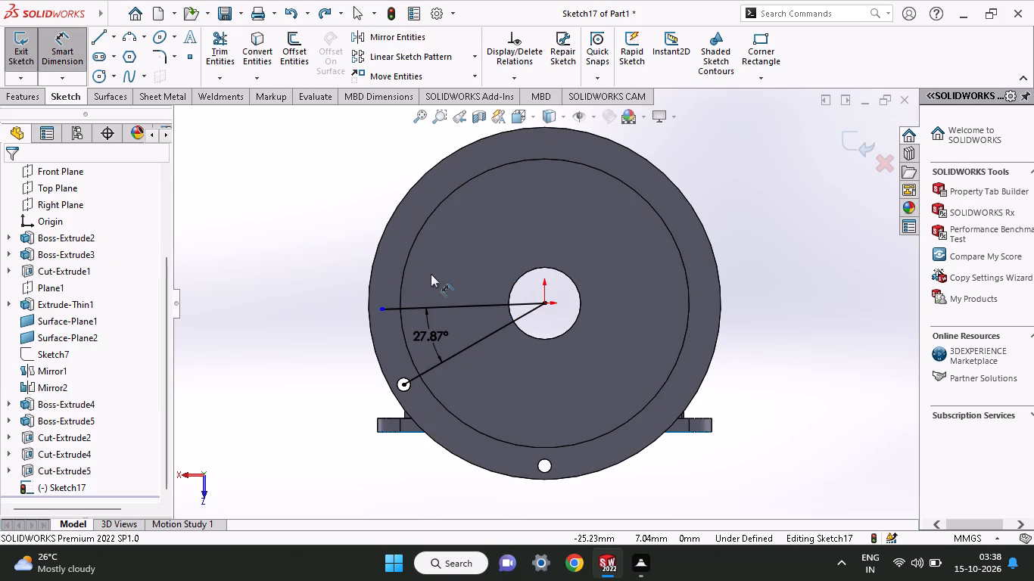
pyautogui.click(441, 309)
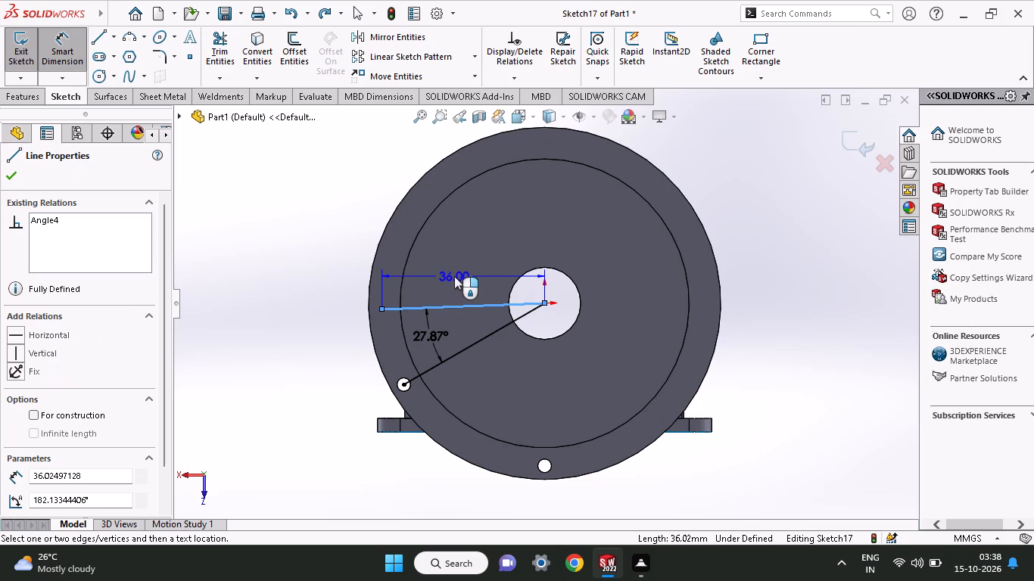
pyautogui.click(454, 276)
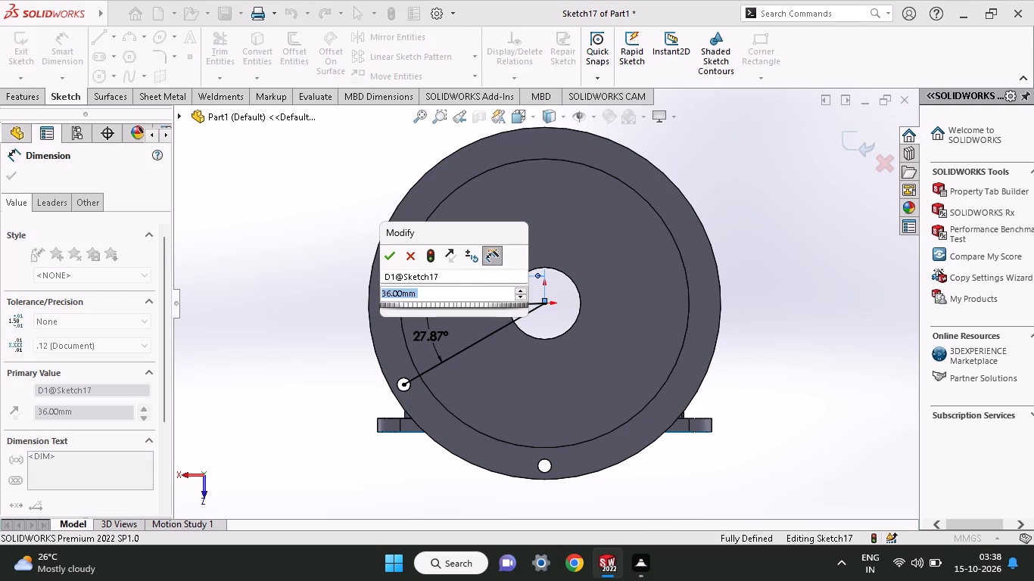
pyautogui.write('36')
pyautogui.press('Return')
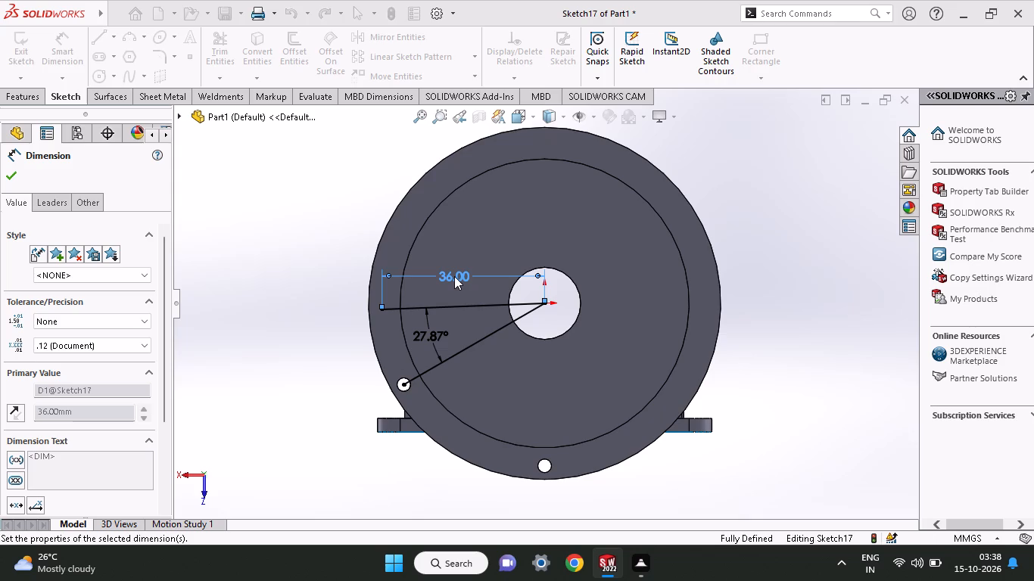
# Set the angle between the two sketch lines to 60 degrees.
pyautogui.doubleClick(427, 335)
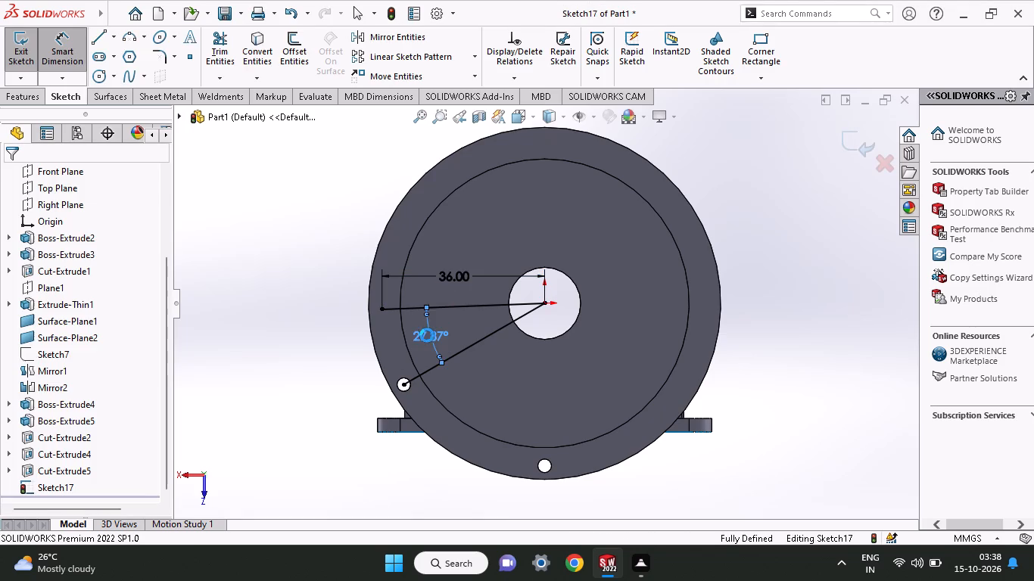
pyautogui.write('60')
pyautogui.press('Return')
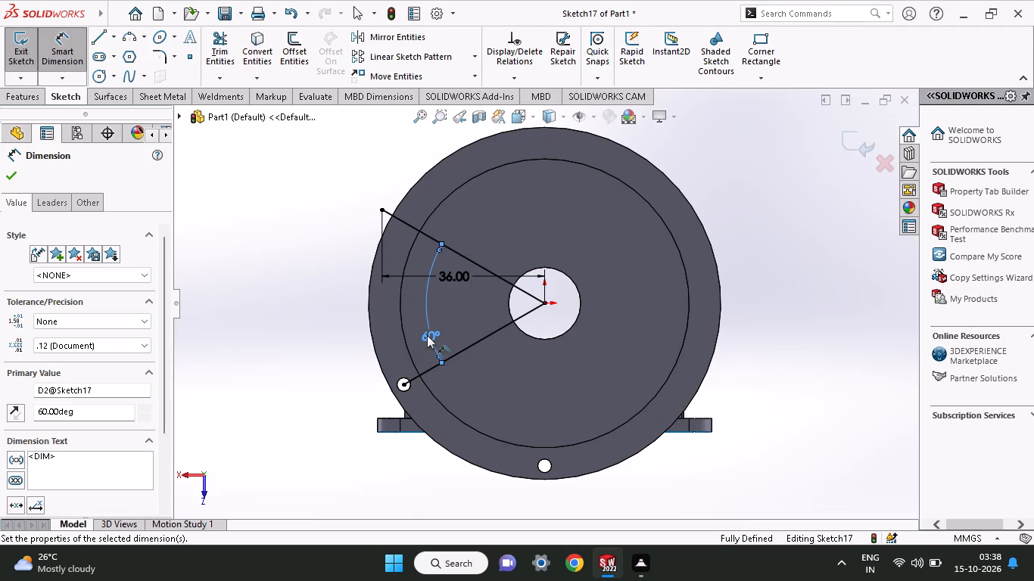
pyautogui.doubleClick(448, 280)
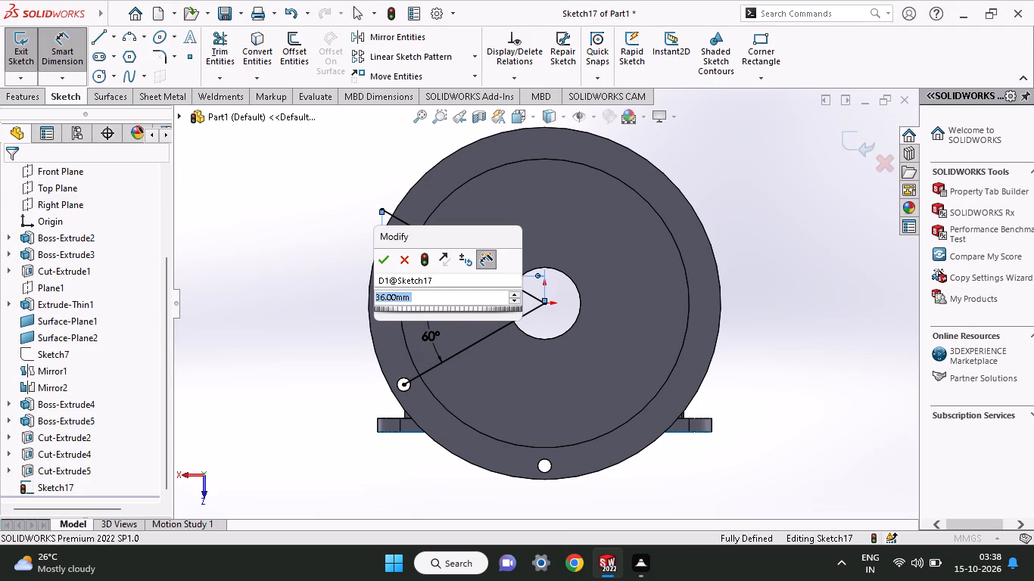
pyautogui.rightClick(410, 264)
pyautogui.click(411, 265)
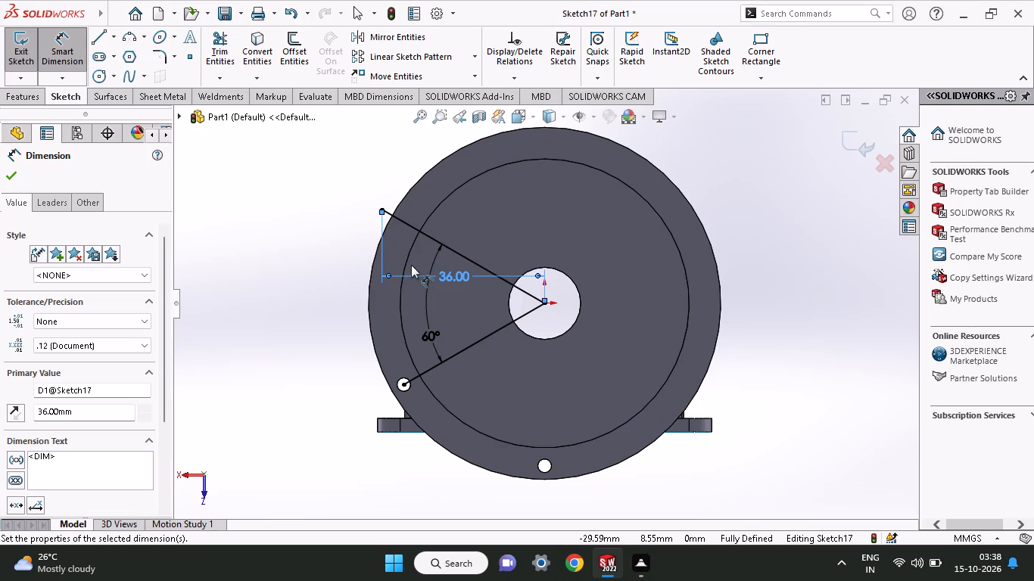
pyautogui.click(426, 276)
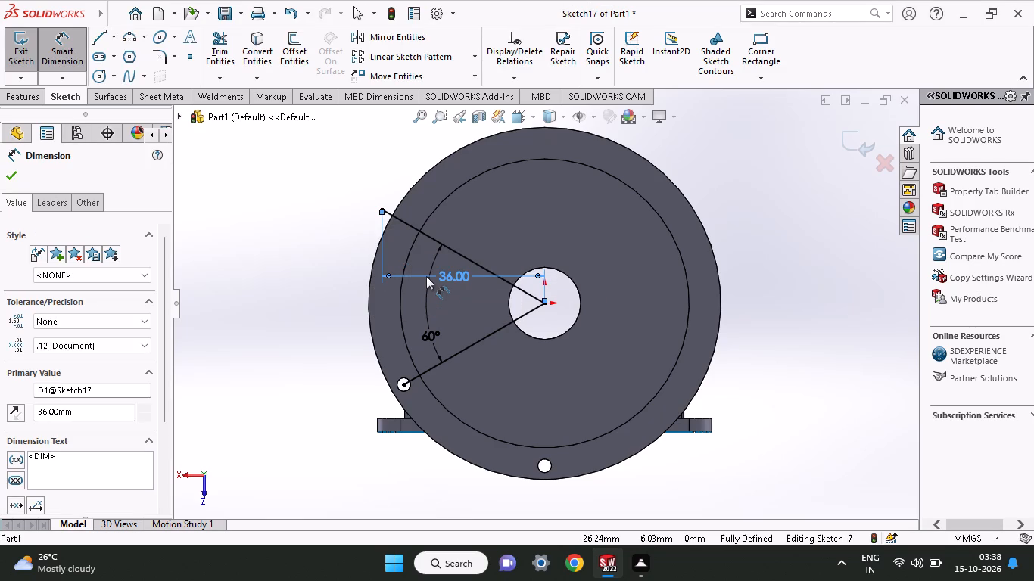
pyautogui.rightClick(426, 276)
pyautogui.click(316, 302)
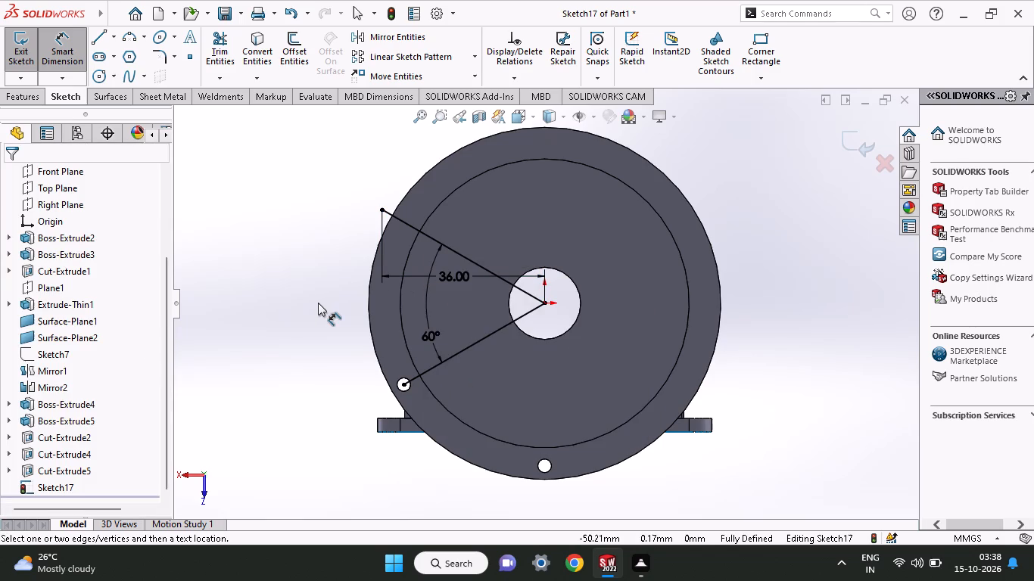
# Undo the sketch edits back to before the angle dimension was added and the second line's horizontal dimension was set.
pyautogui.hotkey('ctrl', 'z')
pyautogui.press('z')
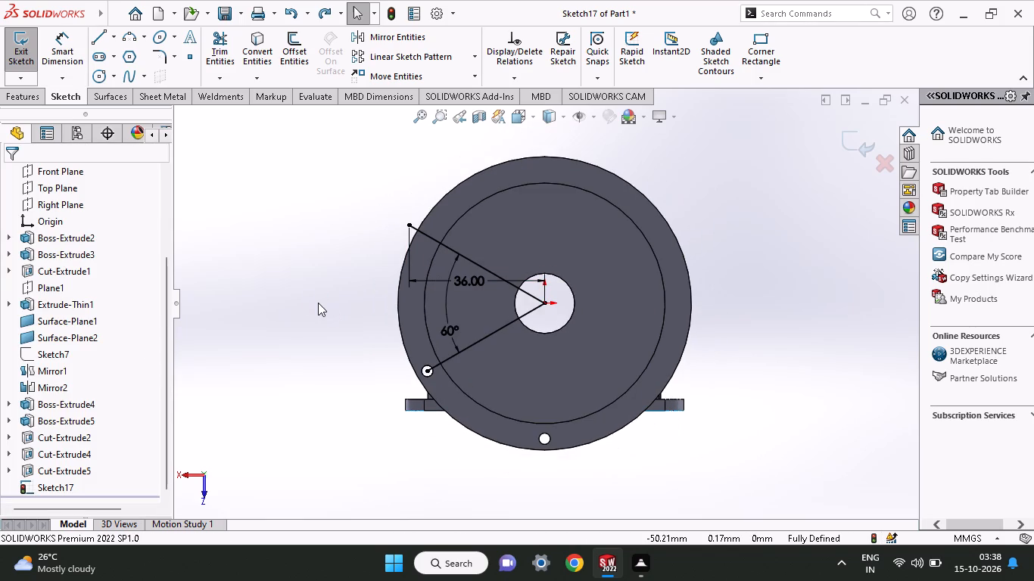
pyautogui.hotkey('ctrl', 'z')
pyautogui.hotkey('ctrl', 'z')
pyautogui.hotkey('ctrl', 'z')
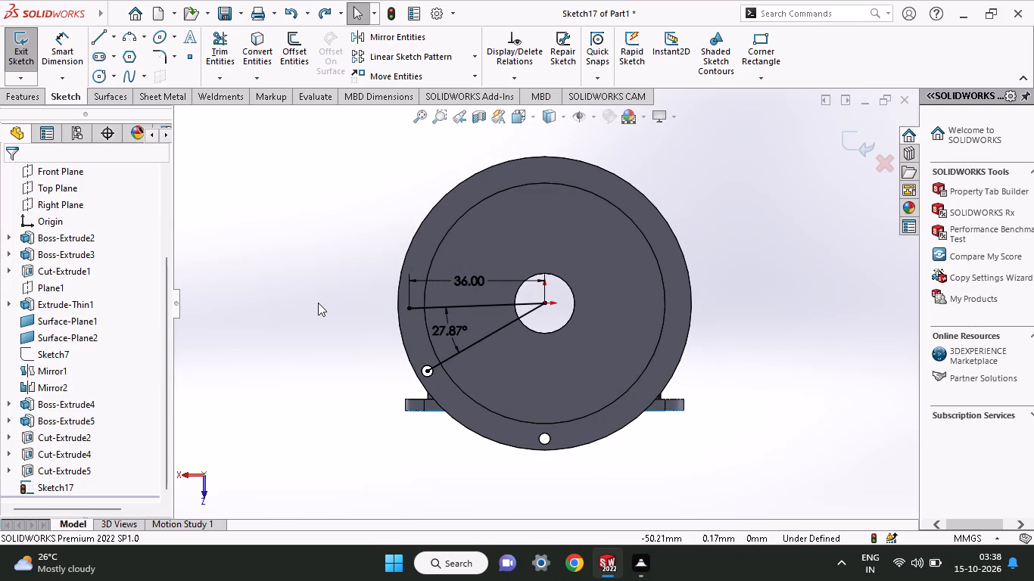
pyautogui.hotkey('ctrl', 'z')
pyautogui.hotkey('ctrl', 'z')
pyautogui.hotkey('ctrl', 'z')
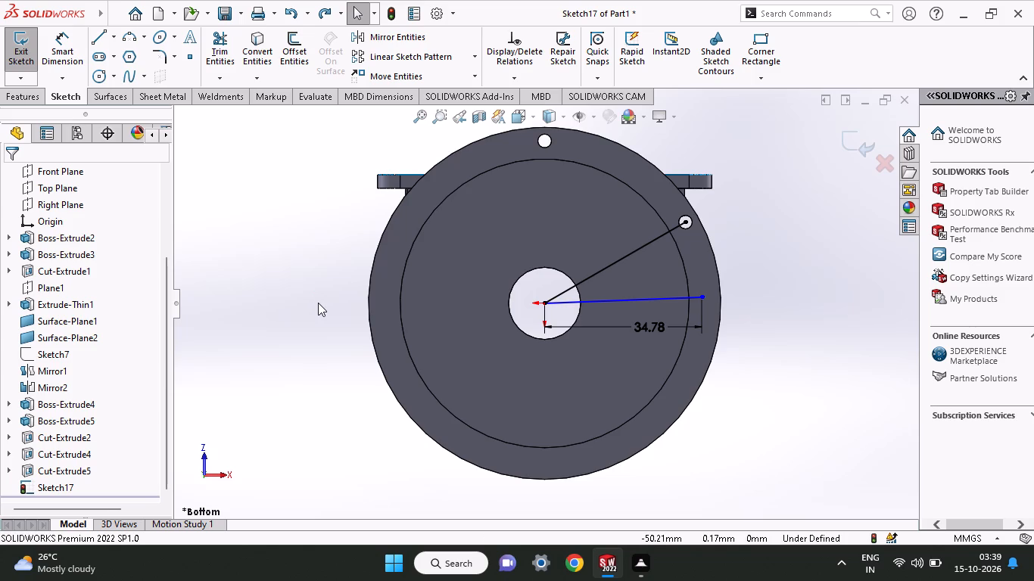
# Delete the second line's horizontal dimension.
pyautogui.click(644, 328)
pyautogui.rightClick(644, 328)
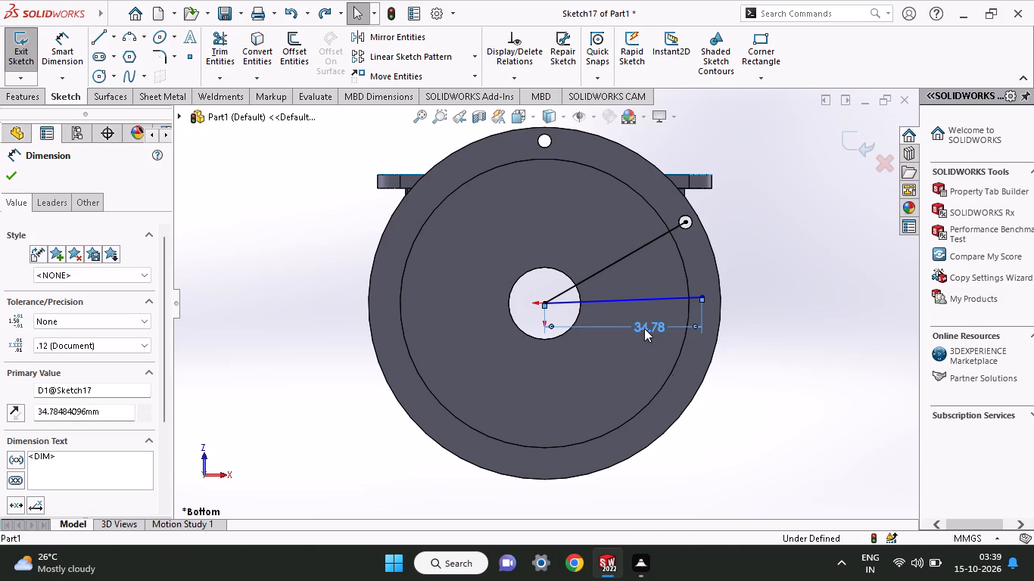
pyautogui.click(684, 368)
# Dimension the angle between the two sketch lines as 60 degrees.
pyautogui.click(65, 51)
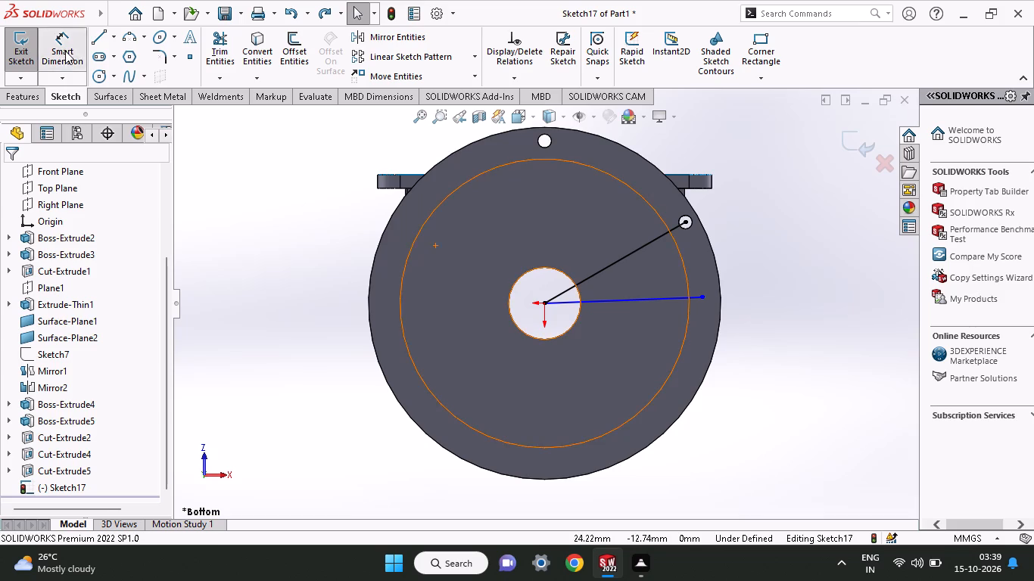
pyautogui.click(652, 297)
pyautogui.click(639, 250)
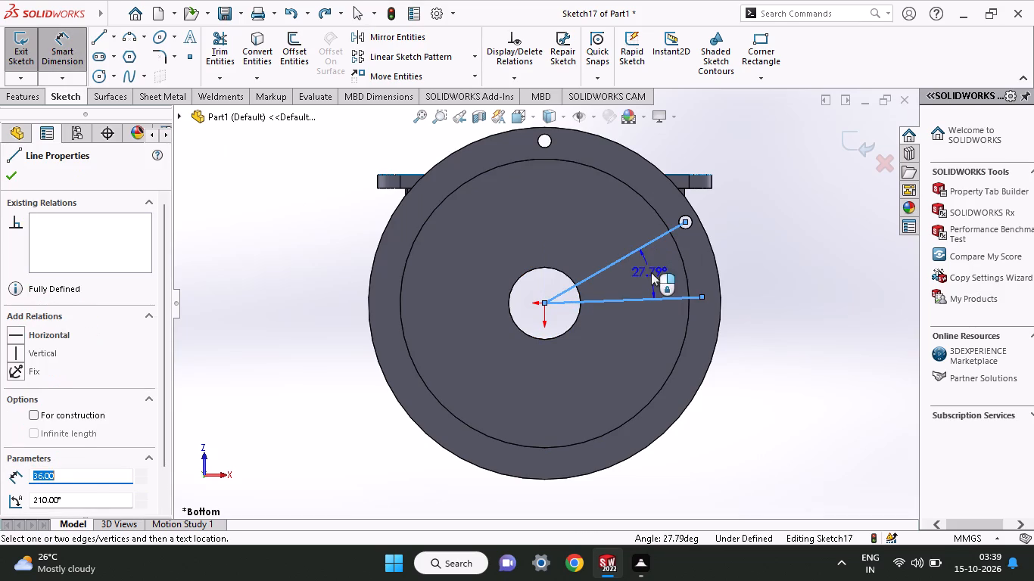
pyautogui.click(651, 272)
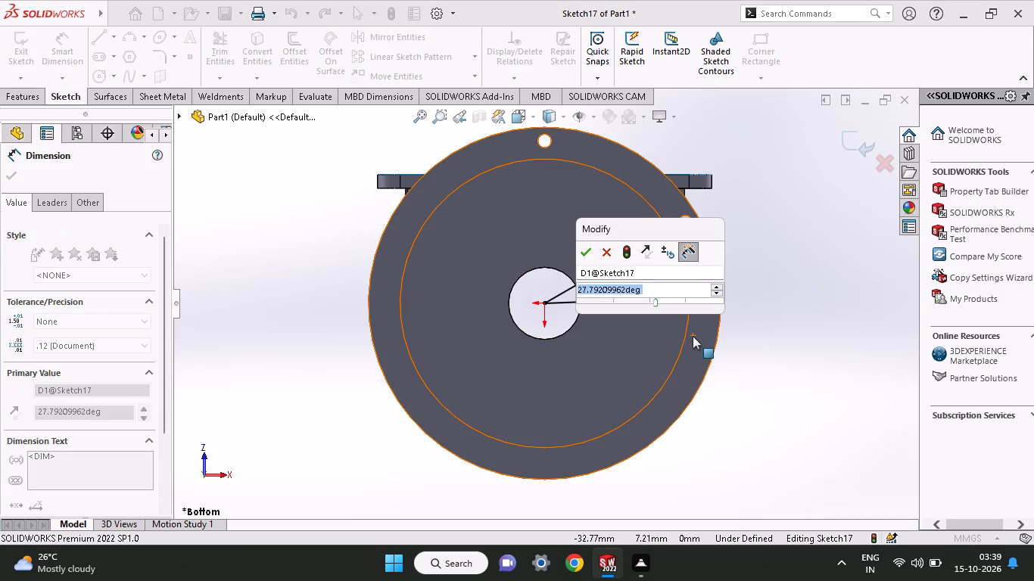
pyautogui.write('60')
pyautogui.press('Return')
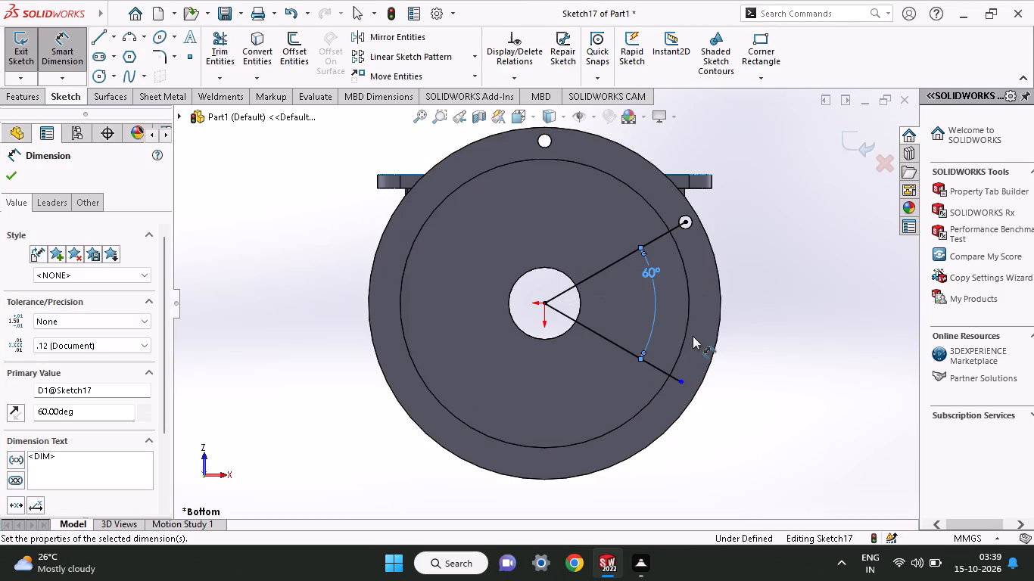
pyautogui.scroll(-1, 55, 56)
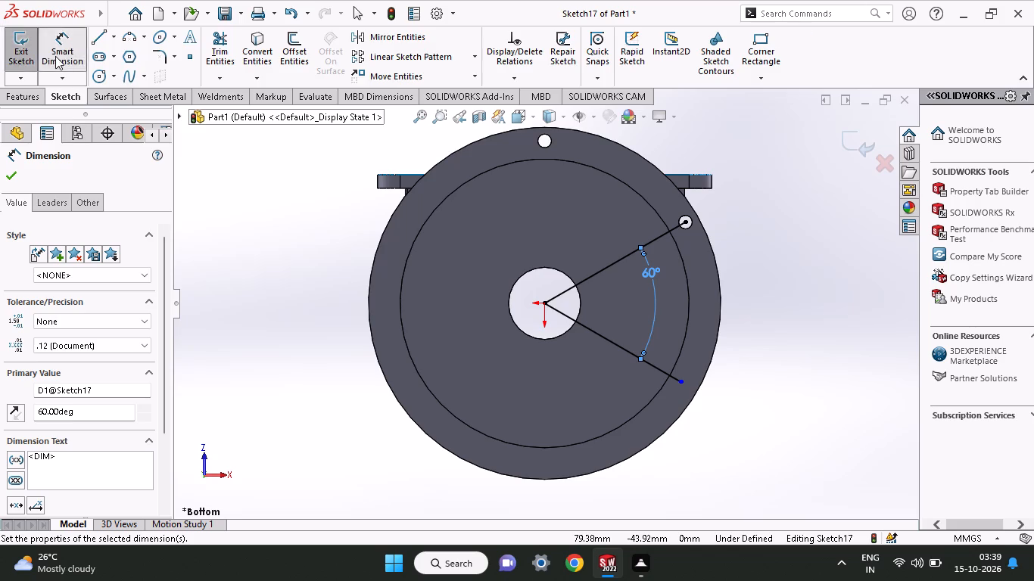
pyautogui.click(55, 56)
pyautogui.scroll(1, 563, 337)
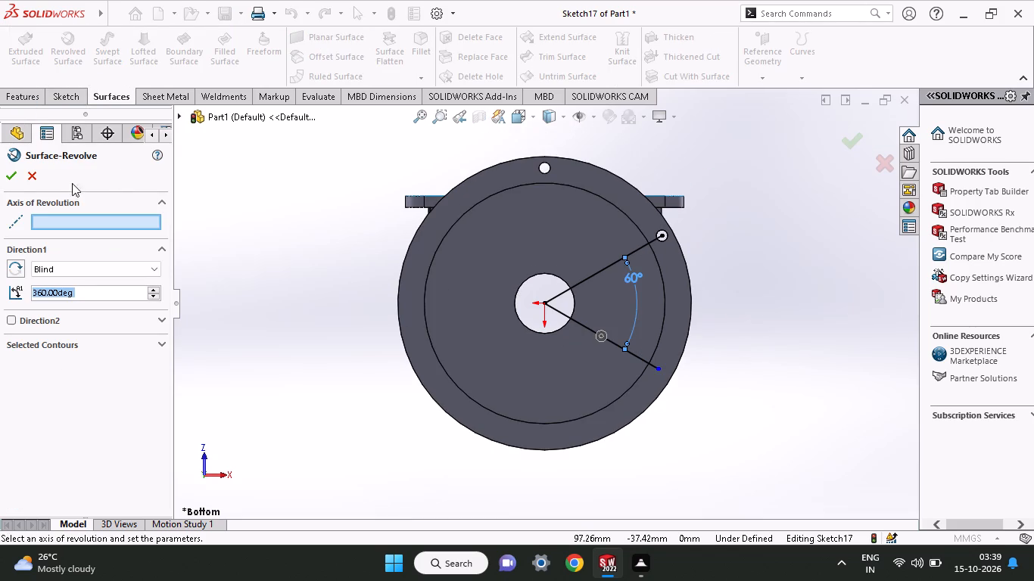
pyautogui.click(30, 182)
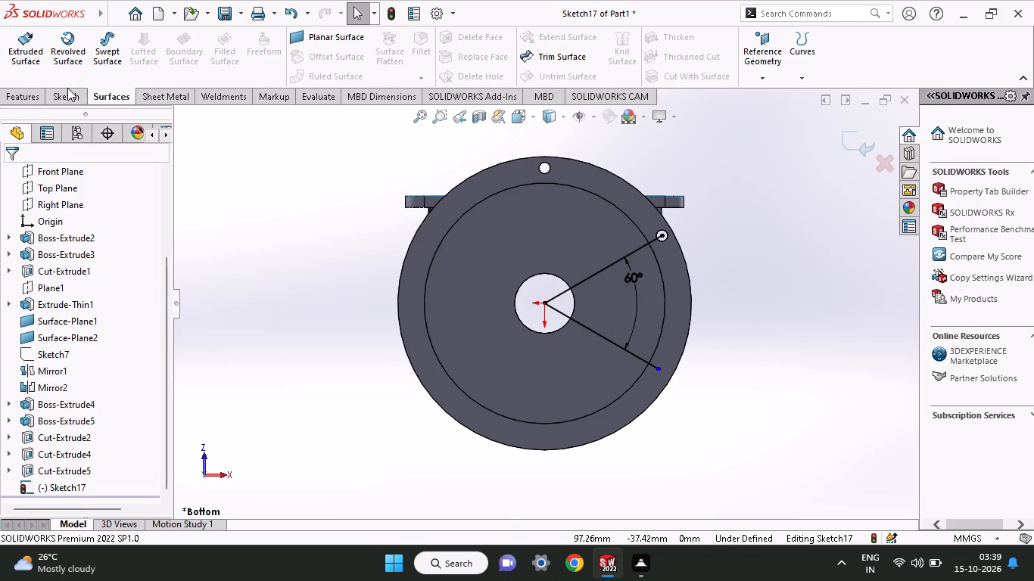
# Dimension the second line's true length, aligned along the line, as 36 mm.
pyautogui.click(65, 101)
pyautogui.click(68, 56)
pyautogui.click(584, 324)
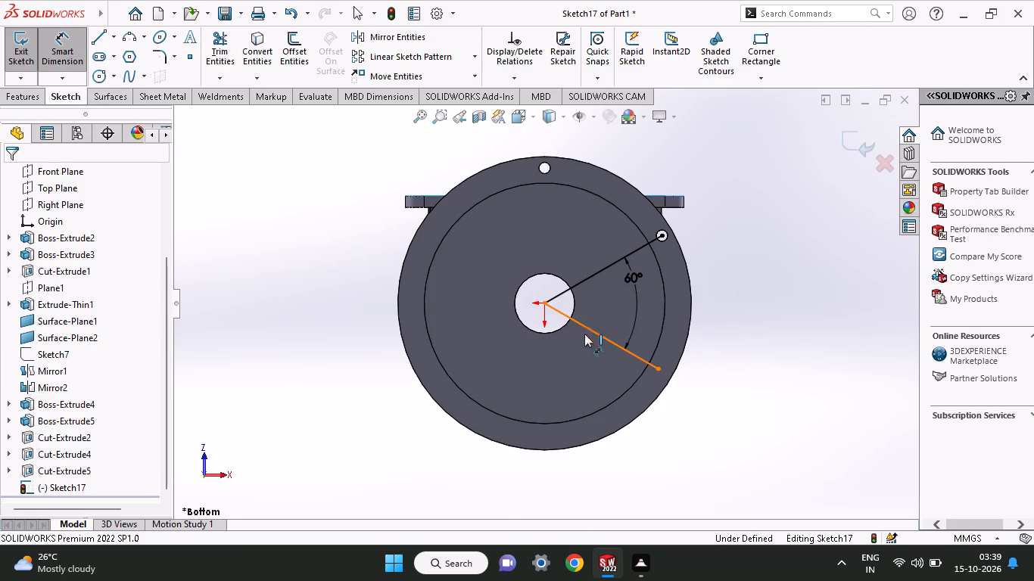
pyautogui.click(576, 353)
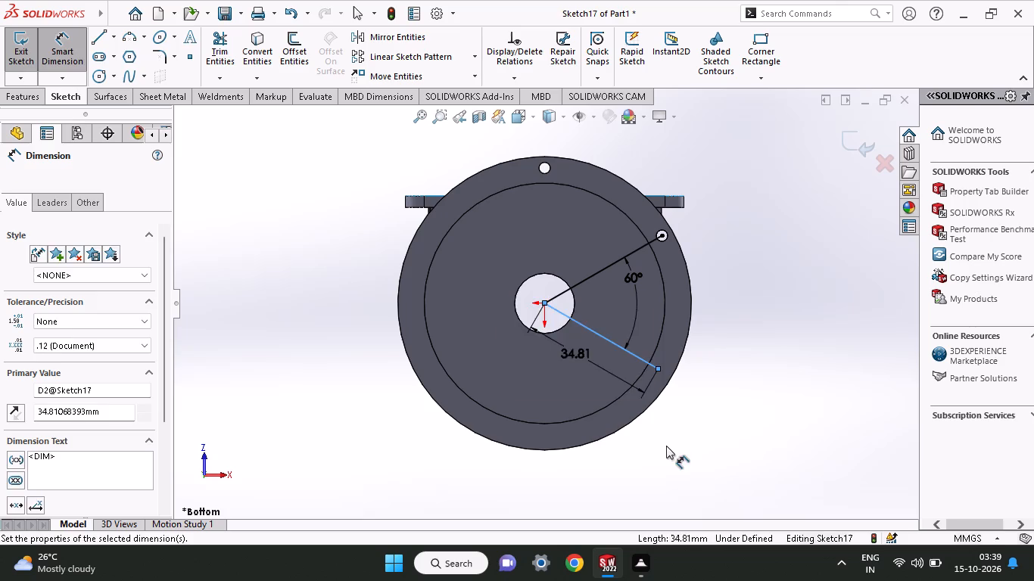
pyautogui.write('36')
pyautogui.press('Return')
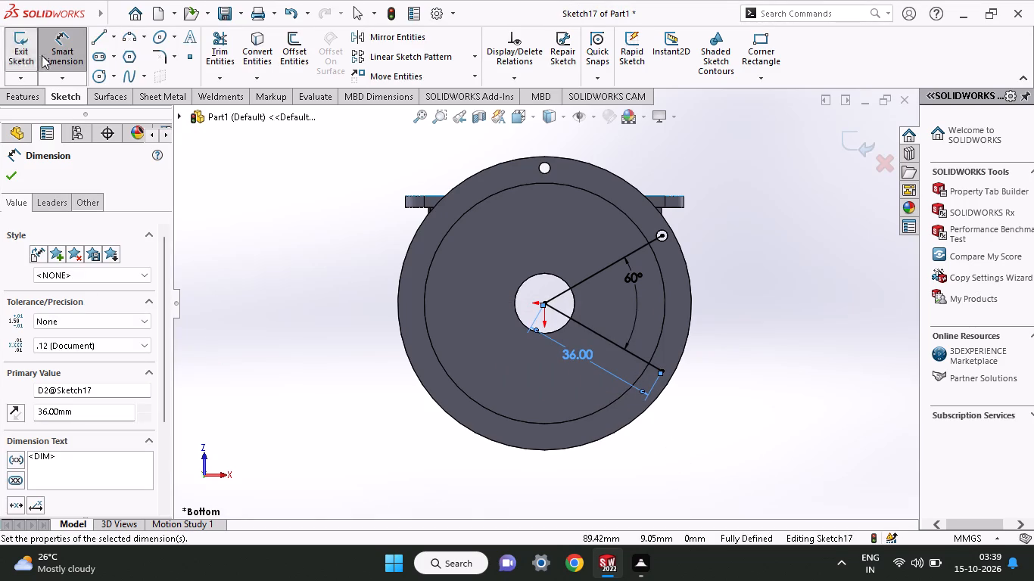
# Sketch a circle of about 2.5 mm radius centred on the second line's outer endpoint.
pyautogui.click(95, 77)
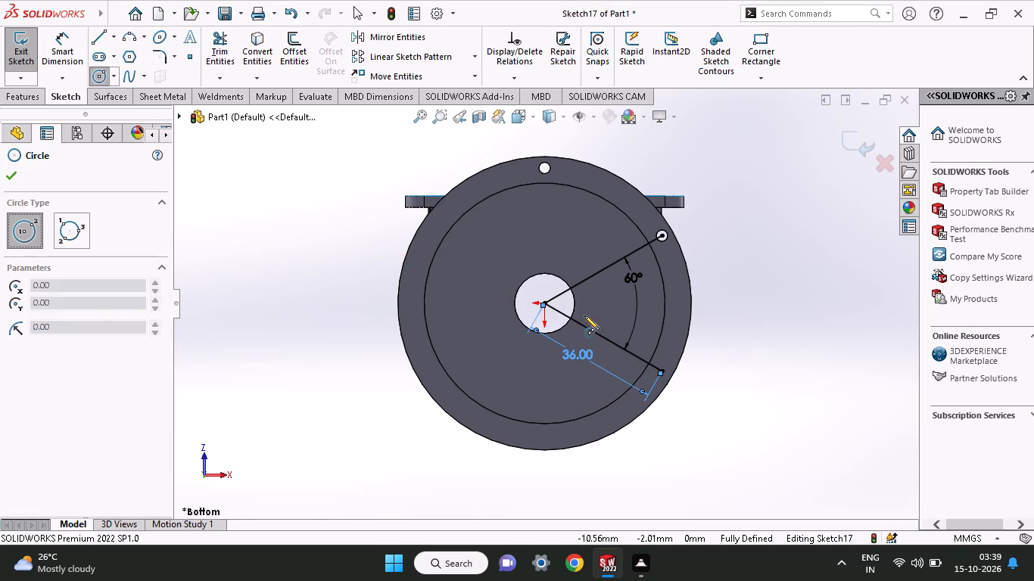
pyautogui.click(664, 372)
pyautogui.click(665, 362)
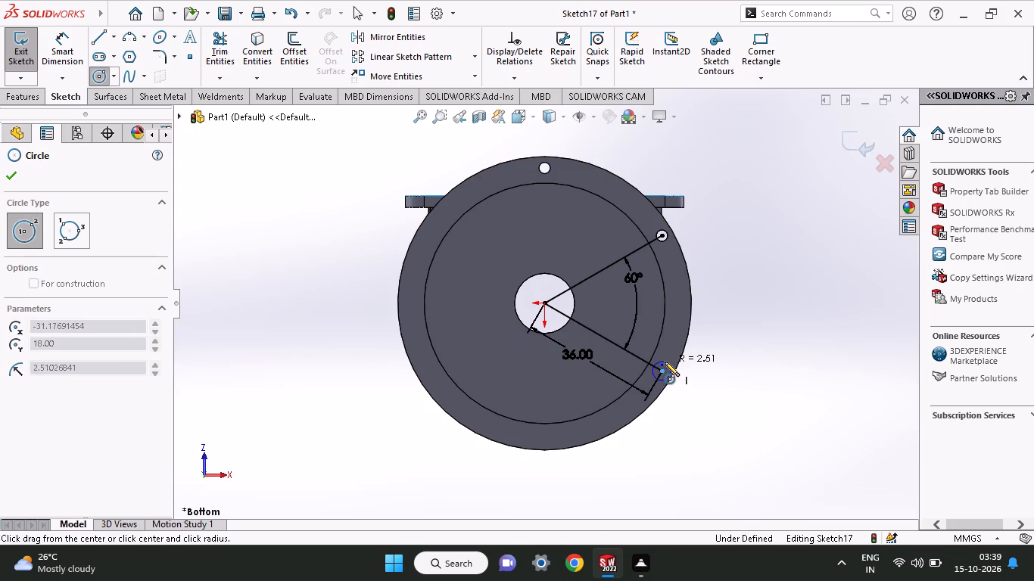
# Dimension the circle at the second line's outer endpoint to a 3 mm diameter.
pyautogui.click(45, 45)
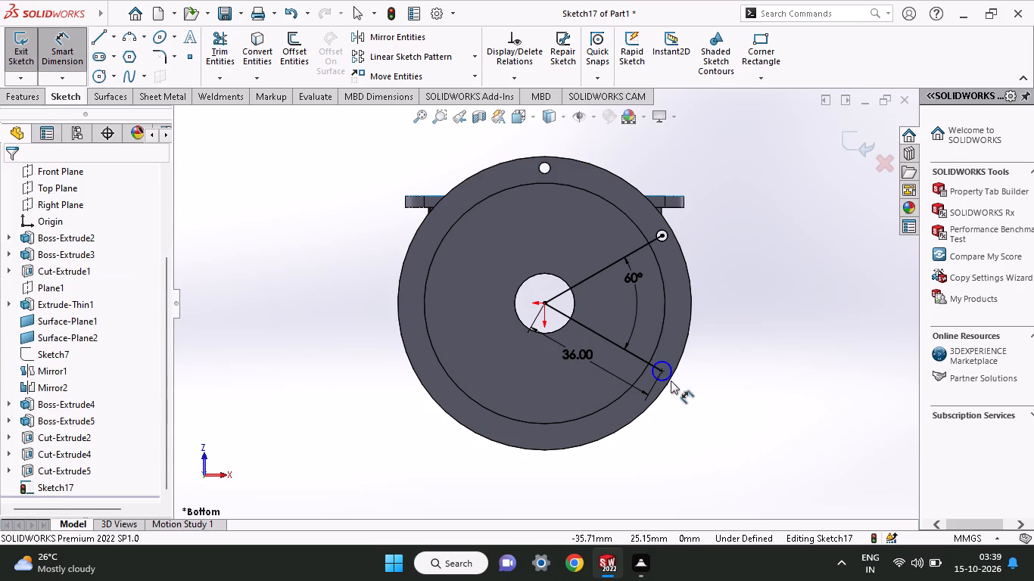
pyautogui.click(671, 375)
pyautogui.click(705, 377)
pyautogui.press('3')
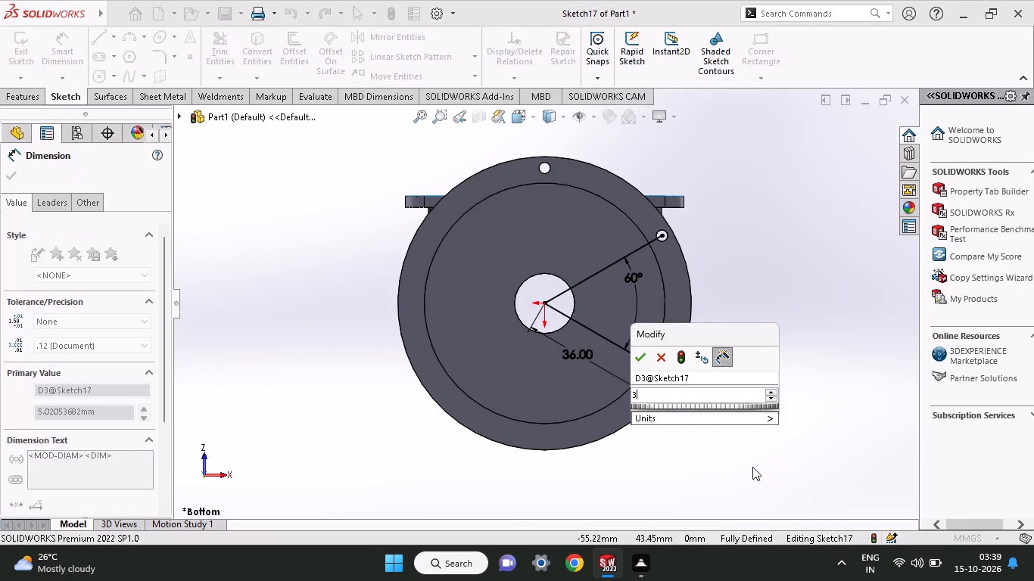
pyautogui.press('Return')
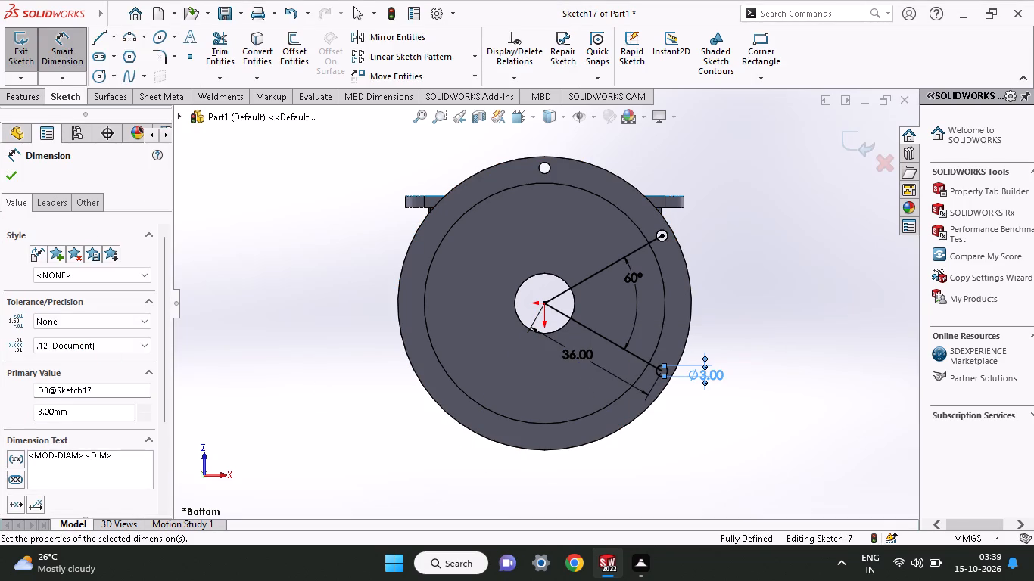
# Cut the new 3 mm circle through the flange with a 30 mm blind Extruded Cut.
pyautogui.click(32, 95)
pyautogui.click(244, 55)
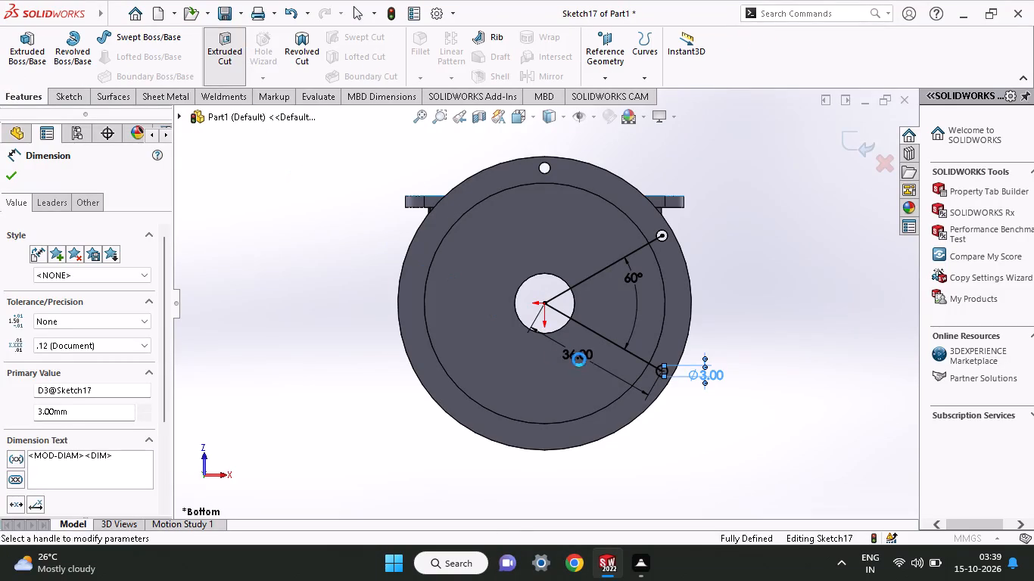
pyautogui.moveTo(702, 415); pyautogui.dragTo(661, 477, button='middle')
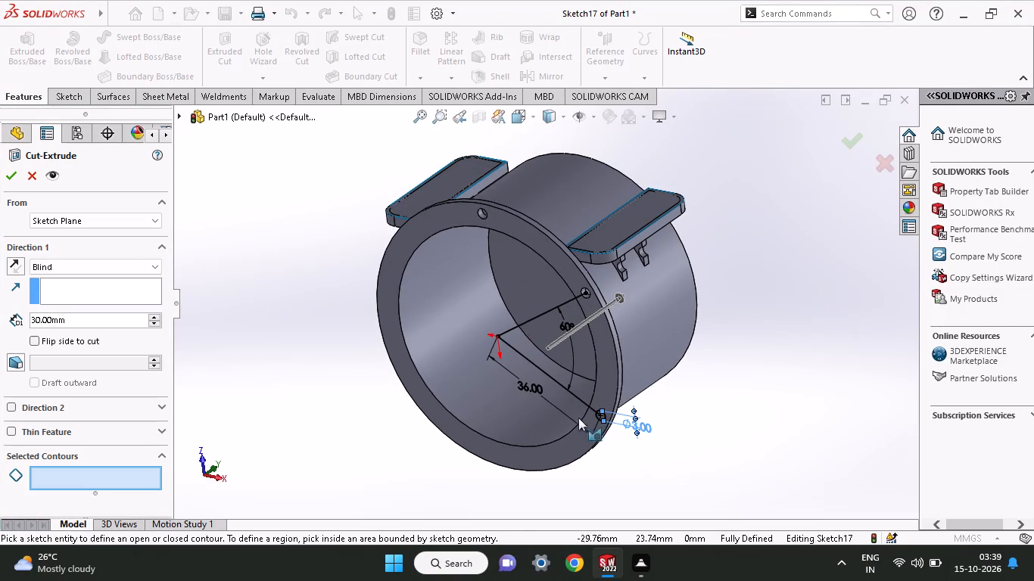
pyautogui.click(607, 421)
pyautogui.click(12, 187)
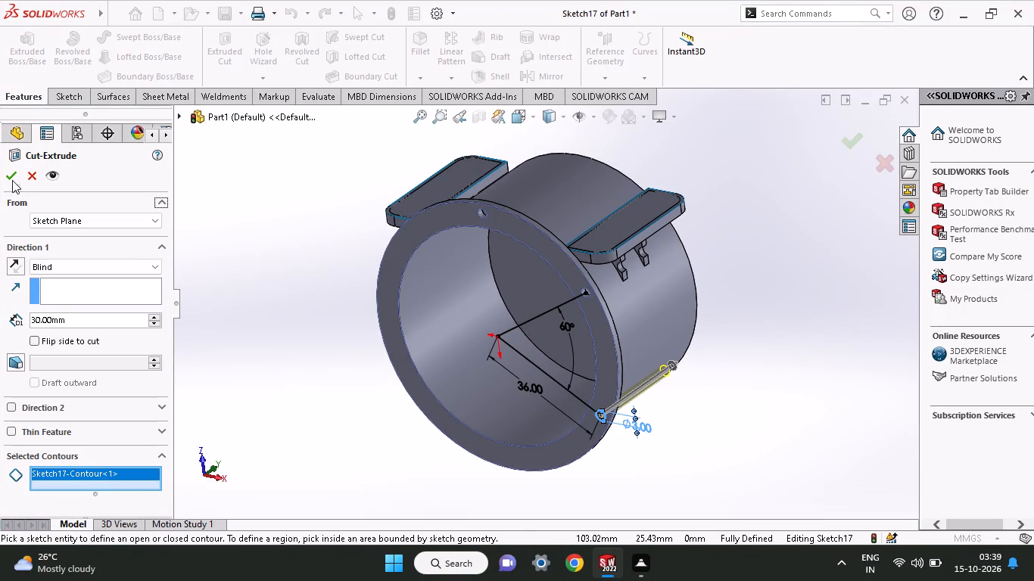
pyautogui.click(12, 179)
# Inspect the flange holes, then undo the third hole's cut and sketch and the second hole's cut, back to the second hole's sketch.
pyautogui.moveTo(367, 455); pyautogui.dragTo(380, 421, button='middle')
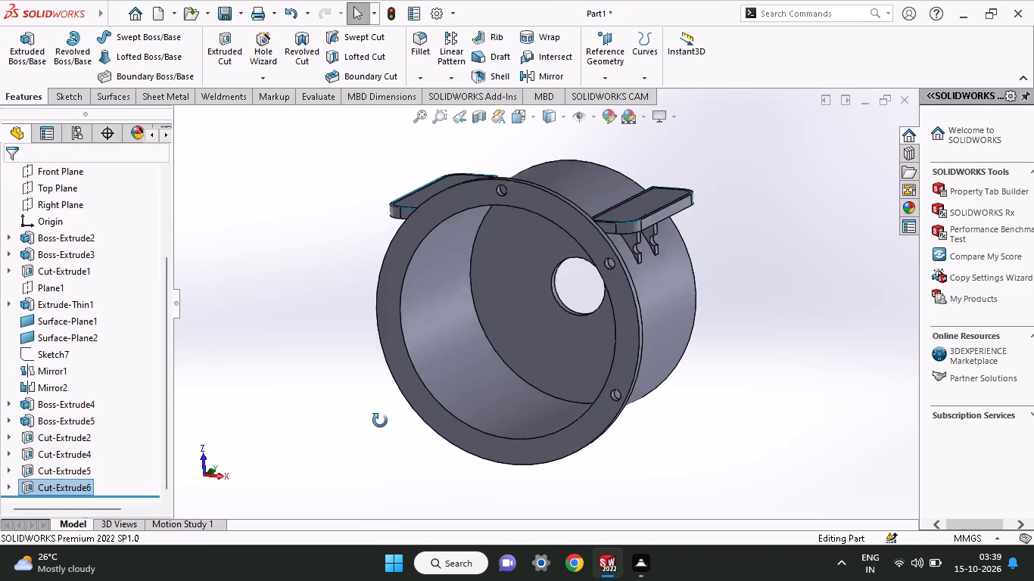
pyautogui.moveTo(380, 421); pyautogui.dragTo(404, 438, button='middle')
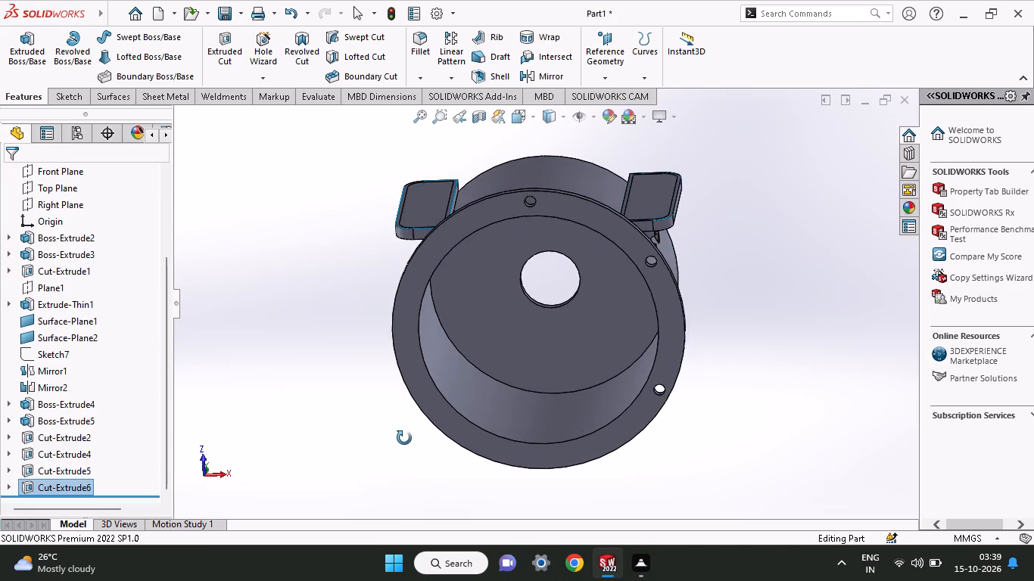
pyautogui.moveTo(404, 438); pyautogui.dragTo(409, 395, button='middle')
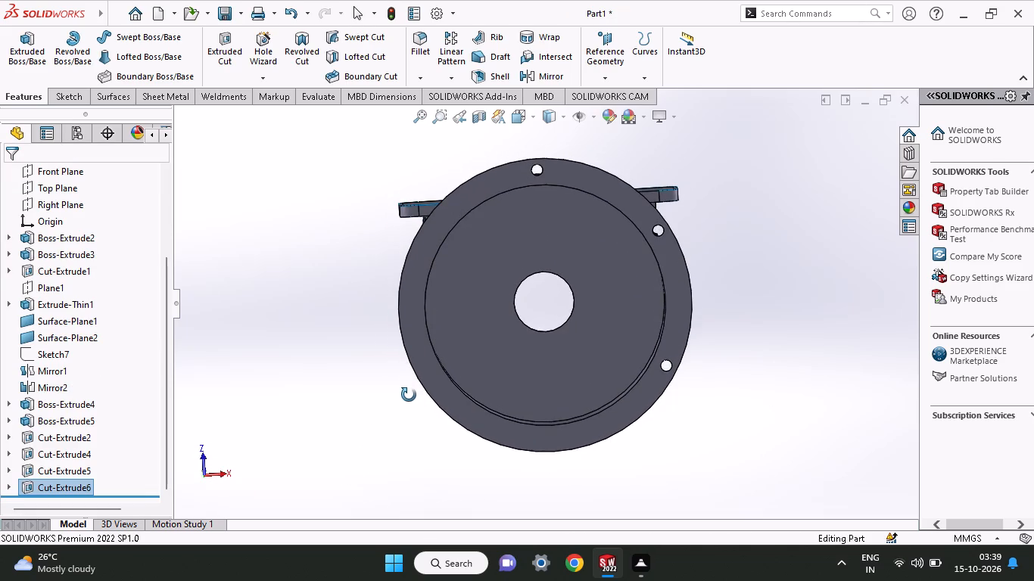
pyautogui.moveTo(409, 395); pyautogui.dragTo(372, 393, button='middle')
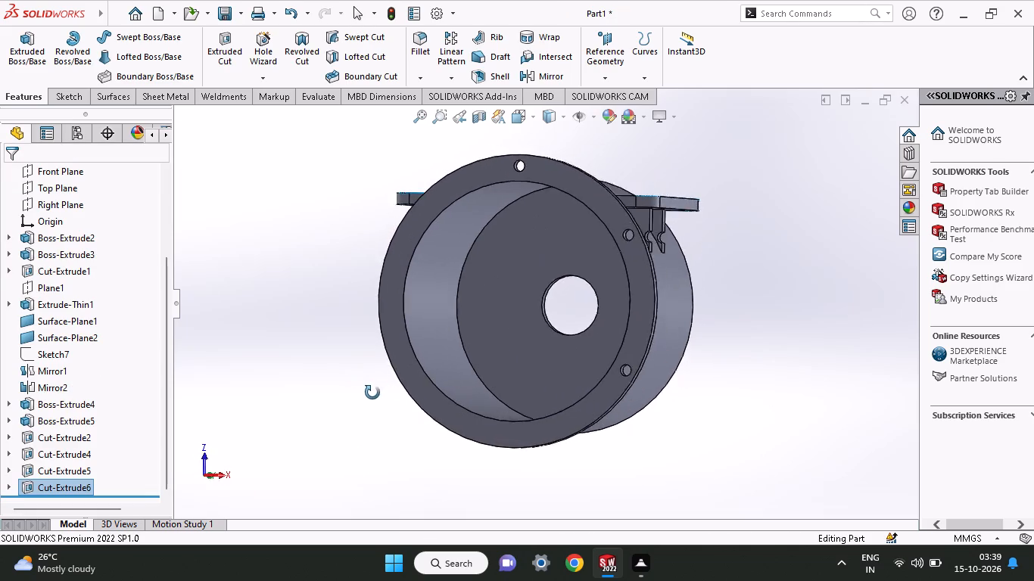
pyautogui.moveTo(372, 393); pyautogui.dragTo(135, 413, button='middle')
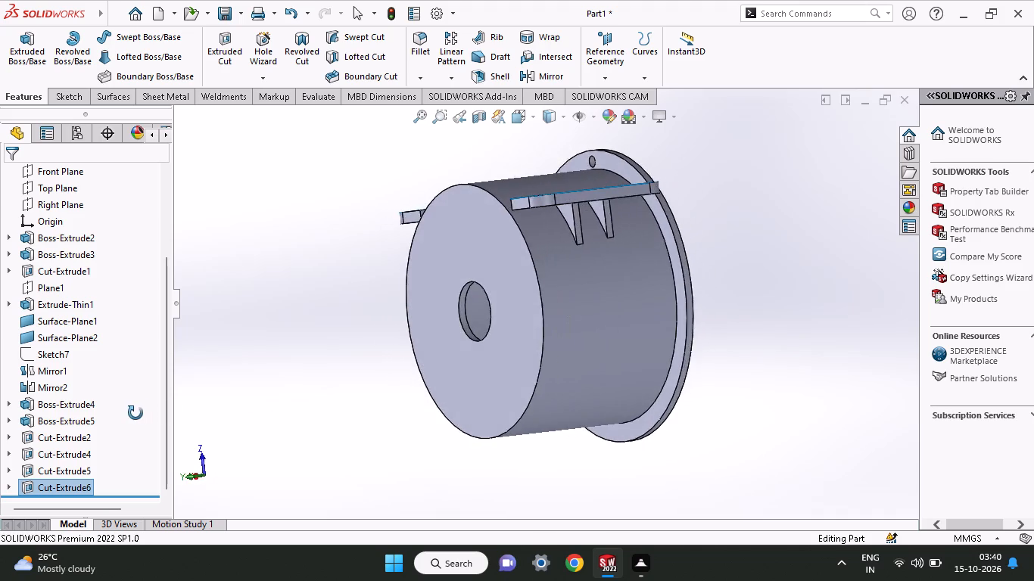
pyautogui.moveTo(135, 413); pyautogui.dragTo(384, 397, button='middle')
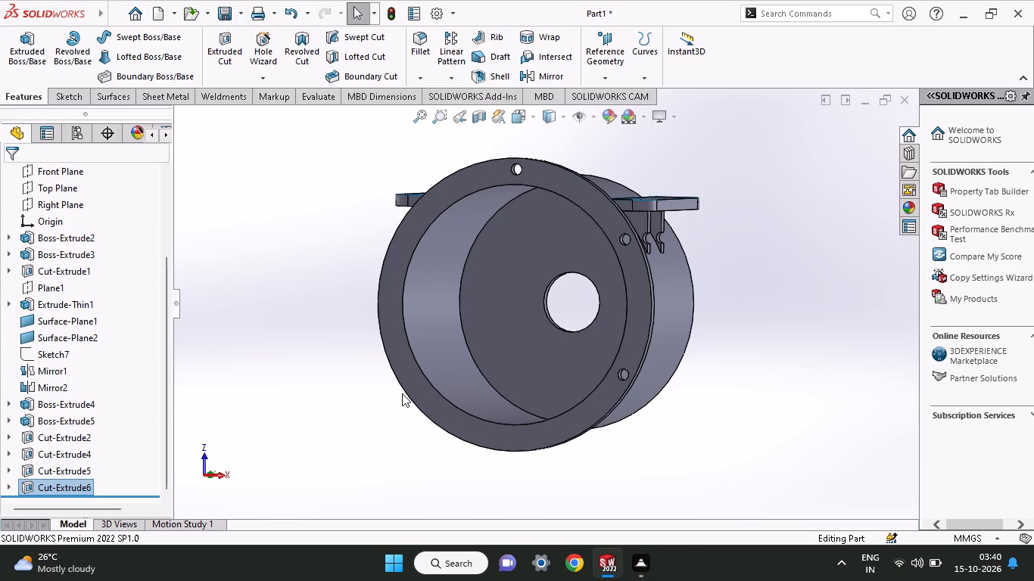
pyautogui.hotkey('ctrl', 'z')
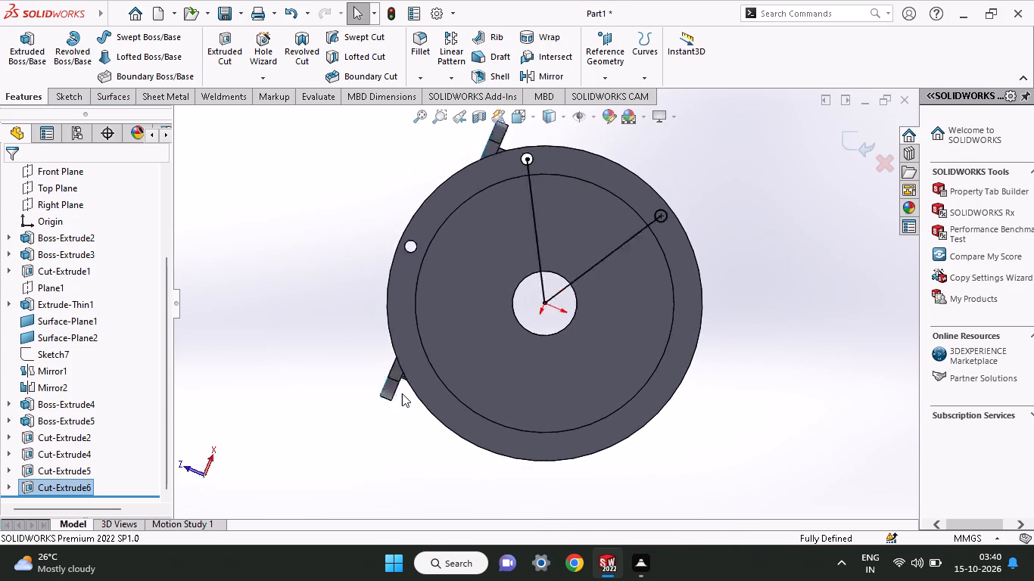
pyautogui.hotkey('ctrl', 'z')
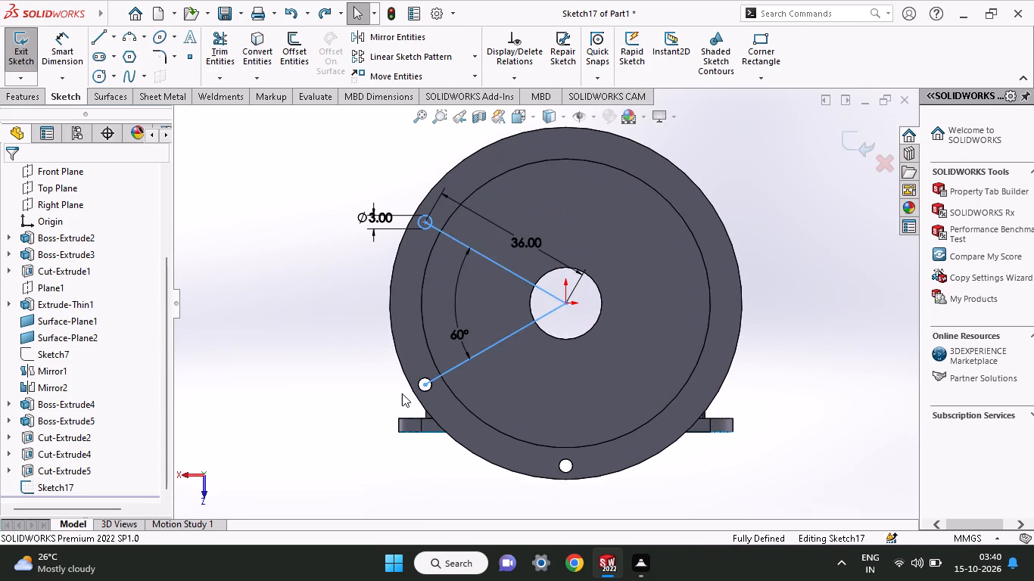
pyautogui.hotkey('ctrl', 'z')
pyautogui.hotkey('ctrl', 'z')
pyautogui.hotkey('ctrl', 'z')
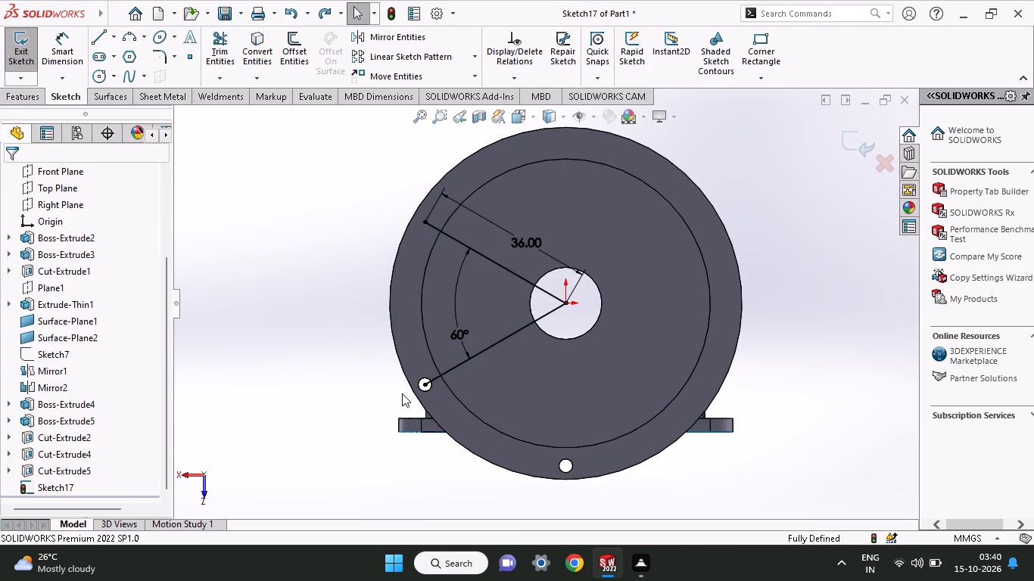
pyautogui.hotkey('ctrl', 'z')
pyautogui.hotkey('ctrl', 'z')
pyautogui.hotkey('ctrl', 'z')
pyautogui.hotkey('ctrl', 'z')
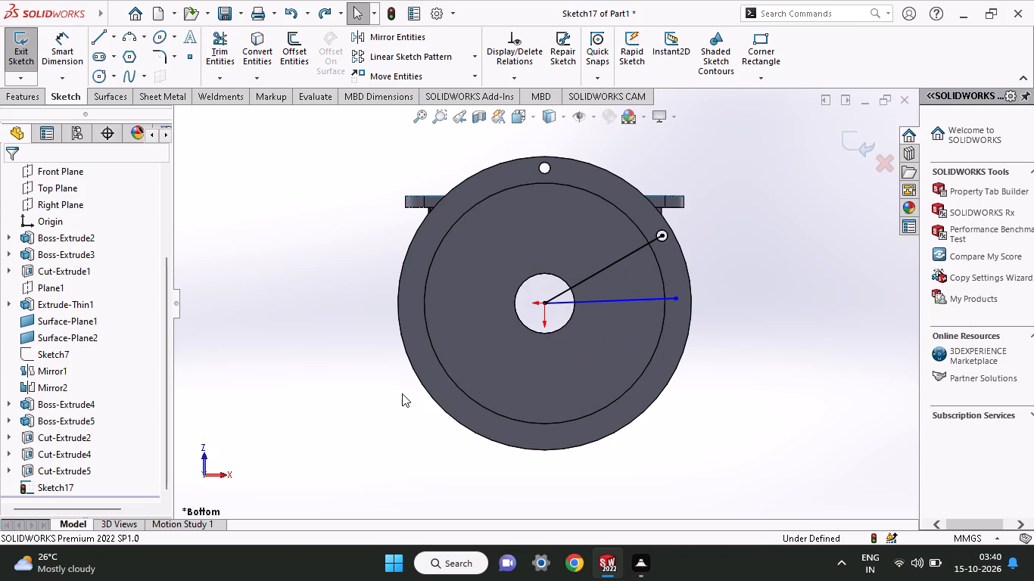
pyautogui.hotkey('ctrl', 'z')
pyautogui.hotkey('ctrl', 'z')
pyautogui.hotkey('ctrl', 'z')
pyautogui.hotkey('ctrl', 'z')
pyautogui.hotkey('ctrl', 'z')
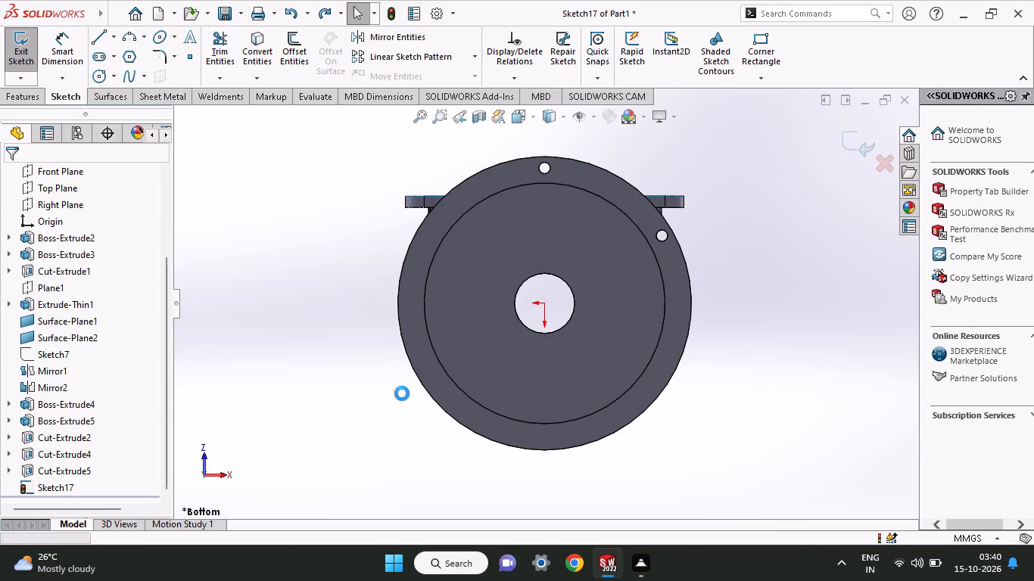
pyautogui.hotkey('ctrl', 'z')
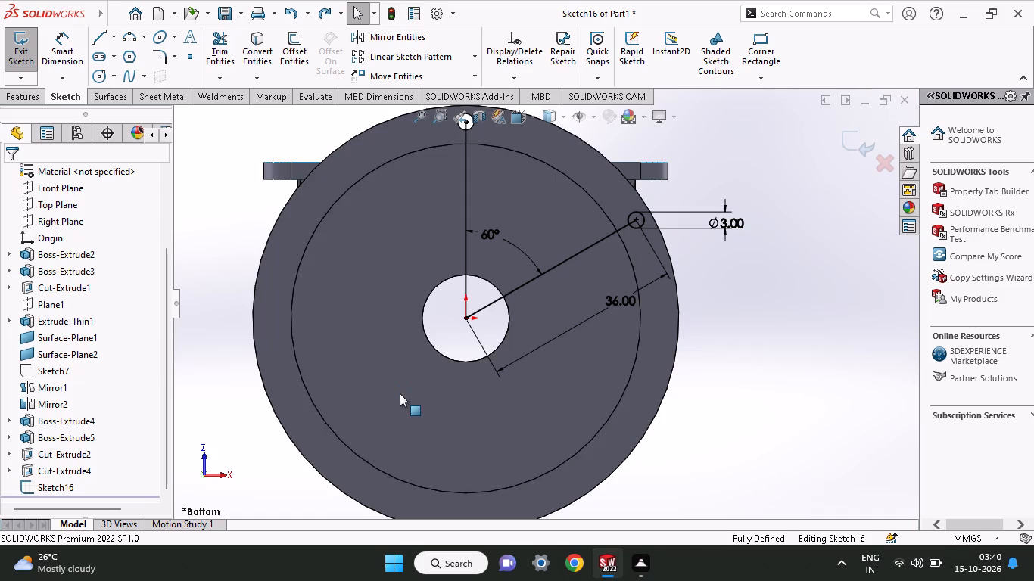
# Cut the second hole's 3 mm circle into the flange with an 11 mm blind Extruded Cut.
pyautogui.click(27, 95)
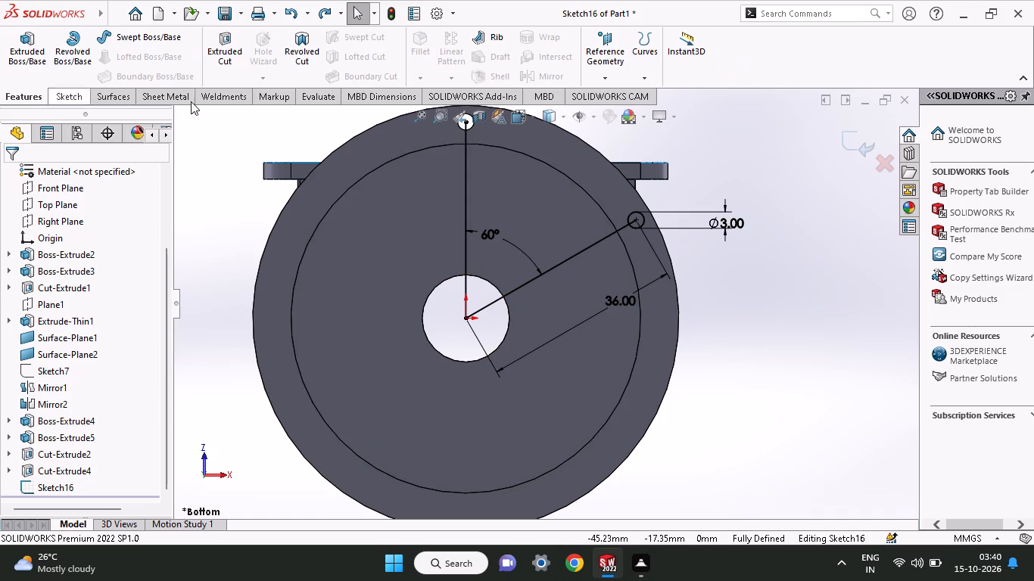
pyautogui.click(223, 72)
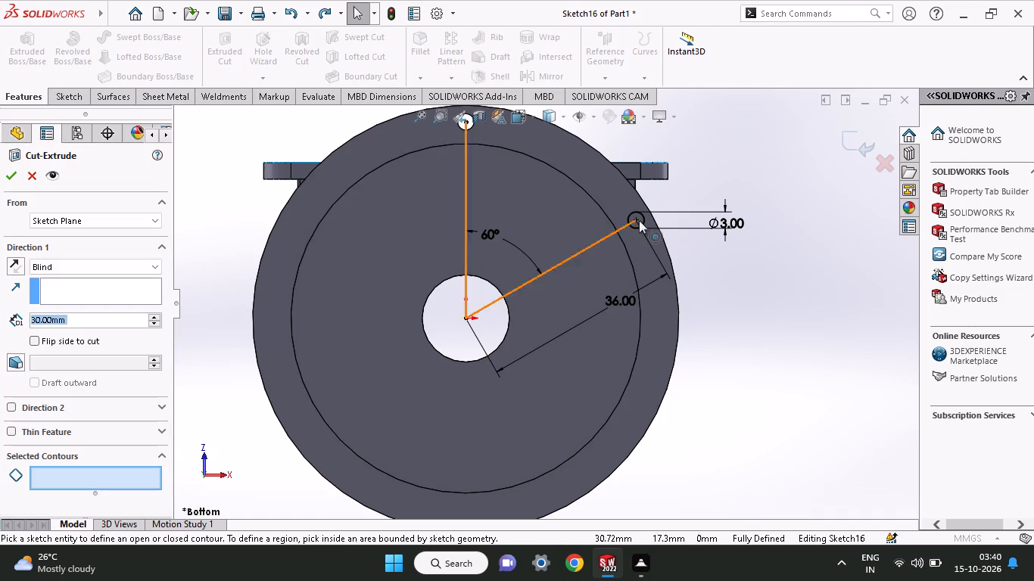
pyautogui.click(634, 228)
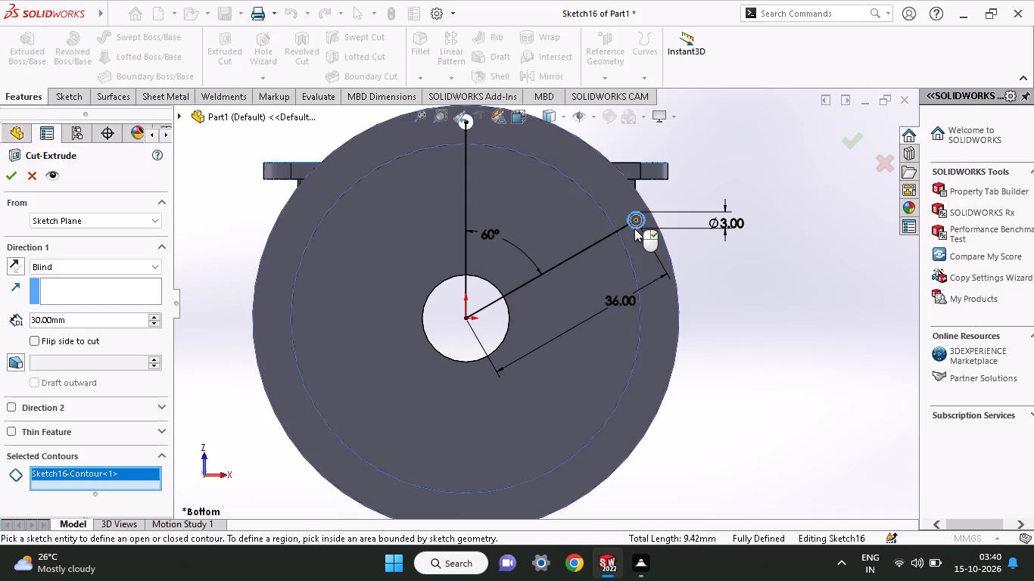
pyautogui.moveTo(693, 259); pyautogui.dragTo(618, 319, button='middle')
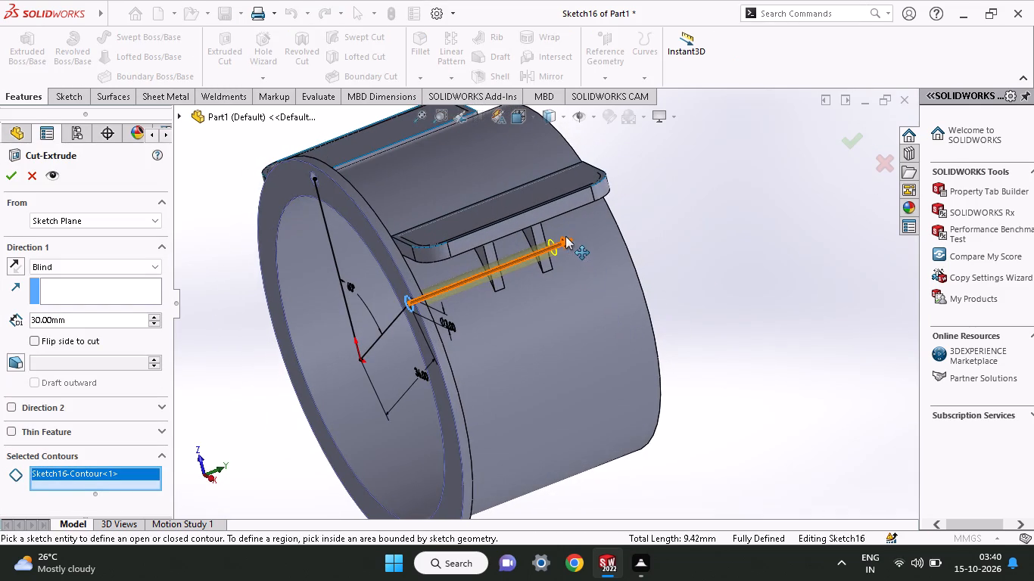
pyautogui.moveTo(565, 236); pyautogui.dragTo(459, 308)
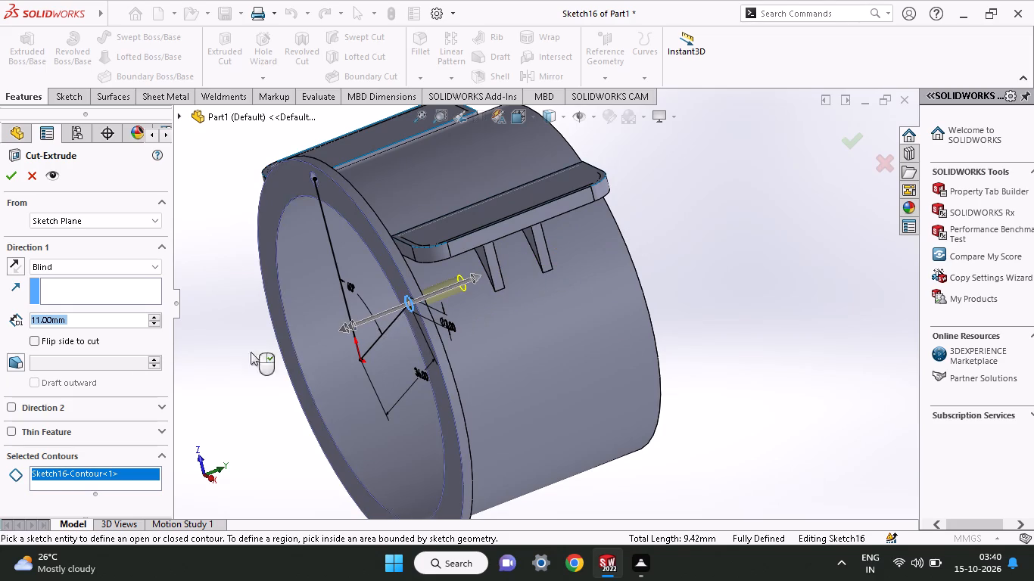
pyautogui.click(7, 178)
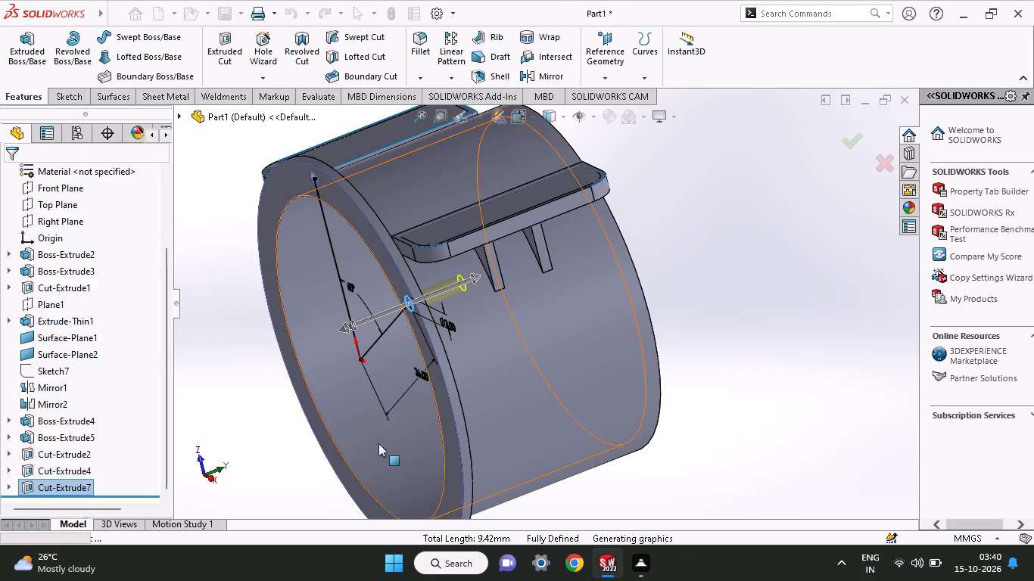
# Start a sketch on the flange ring face and draw a vertical line from the origin to the top hole's centre.
pyautogui.moveTo(378, 443); pyautogui.dragTo(459, 417, button='middle')
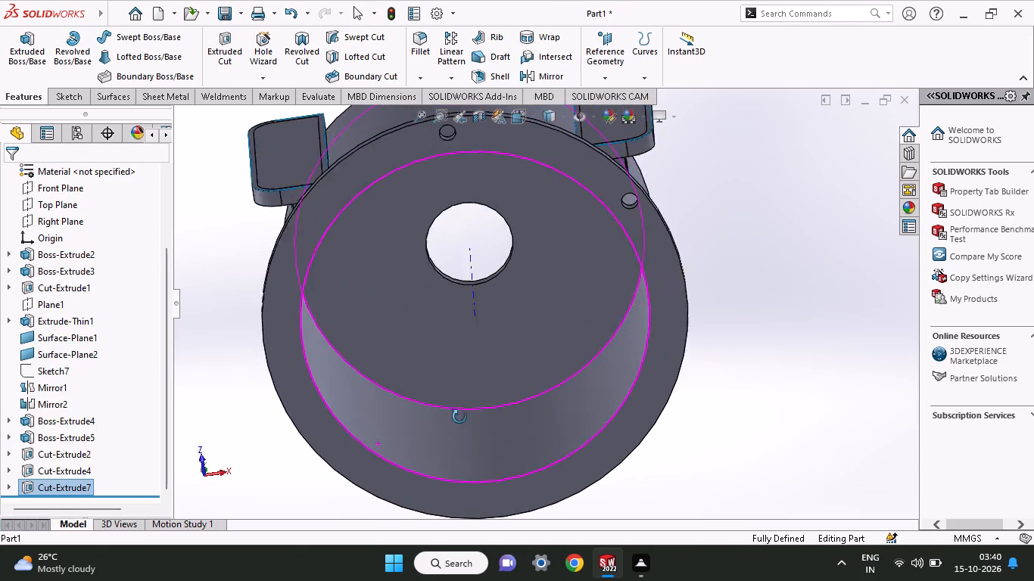
pyautogui.moveTo(459, 417); pyautogui.dragTo(466, 403, button='middle')
pyautogui.click(344, 223)
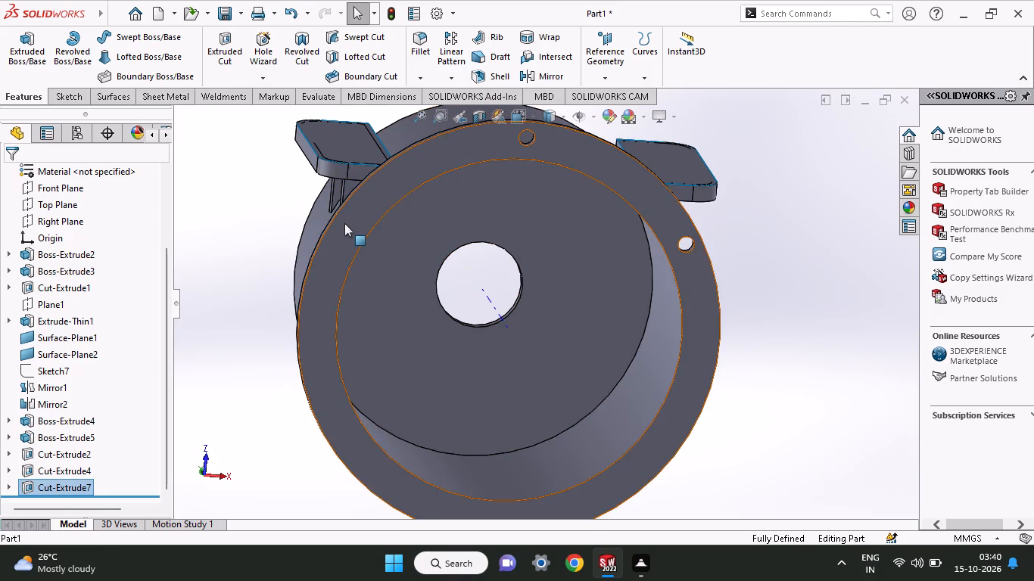
pyautogui.click(406, 185)
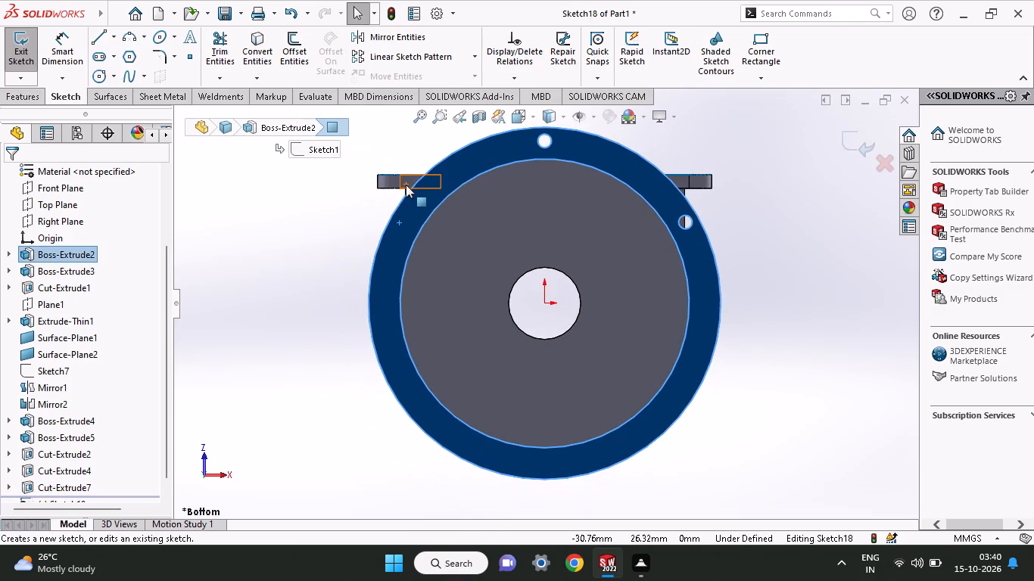
pyautogui.click(98, 45)
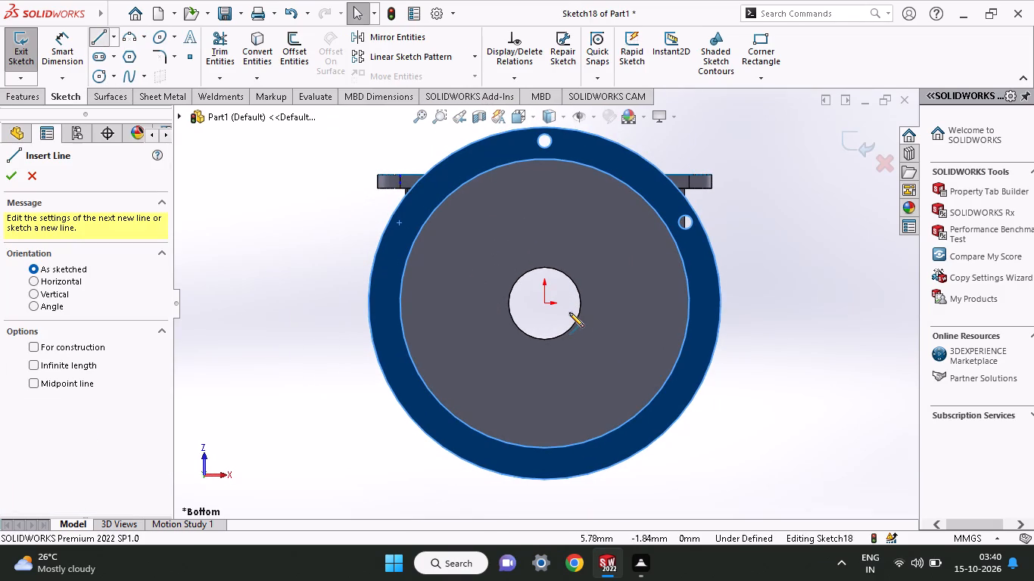
pyautogui.click(545, 303)
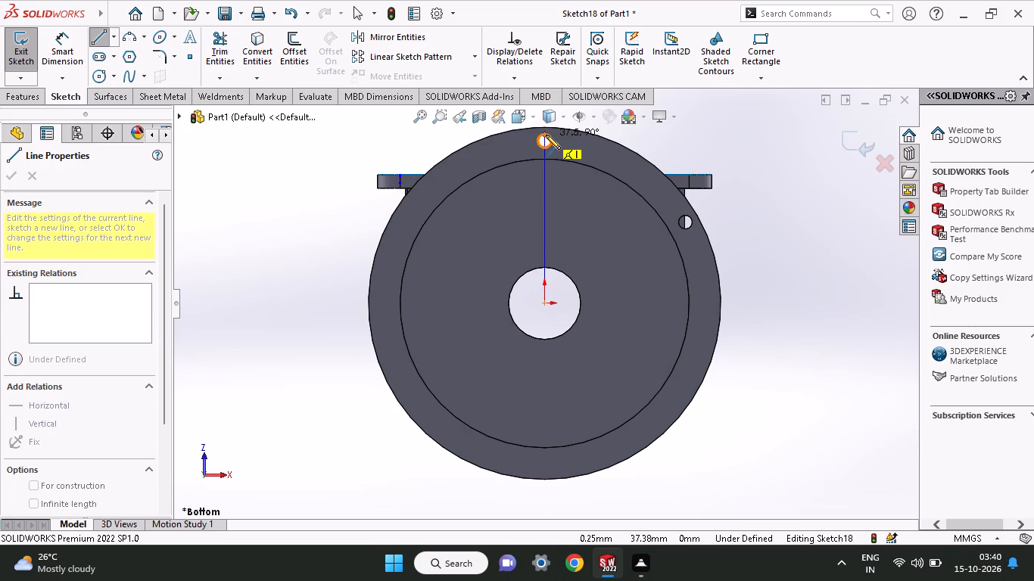
pyautogui.click(546, 141)
pyautogui.rightClick(555, 196)
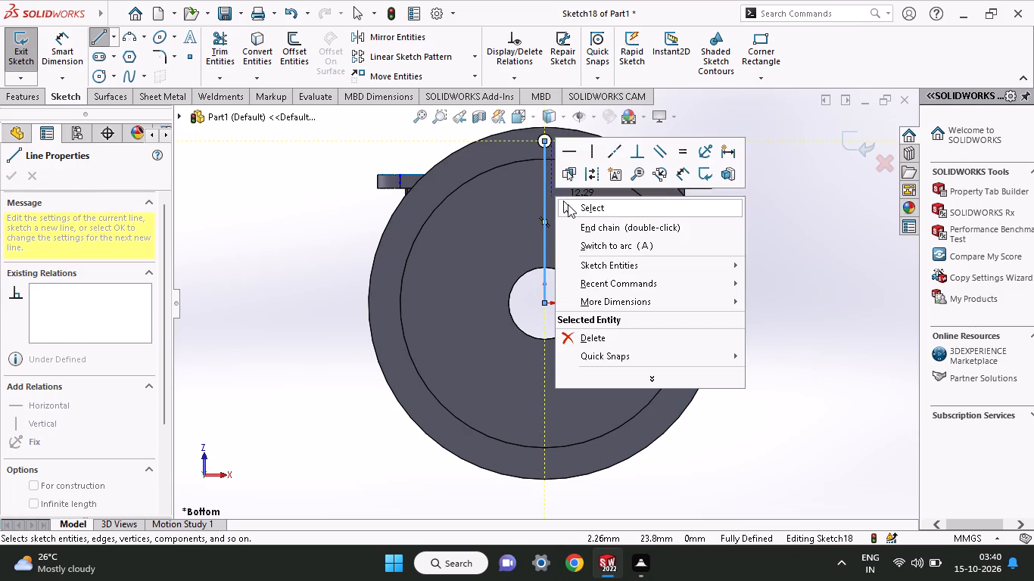
pyautogui.click(568, 204)
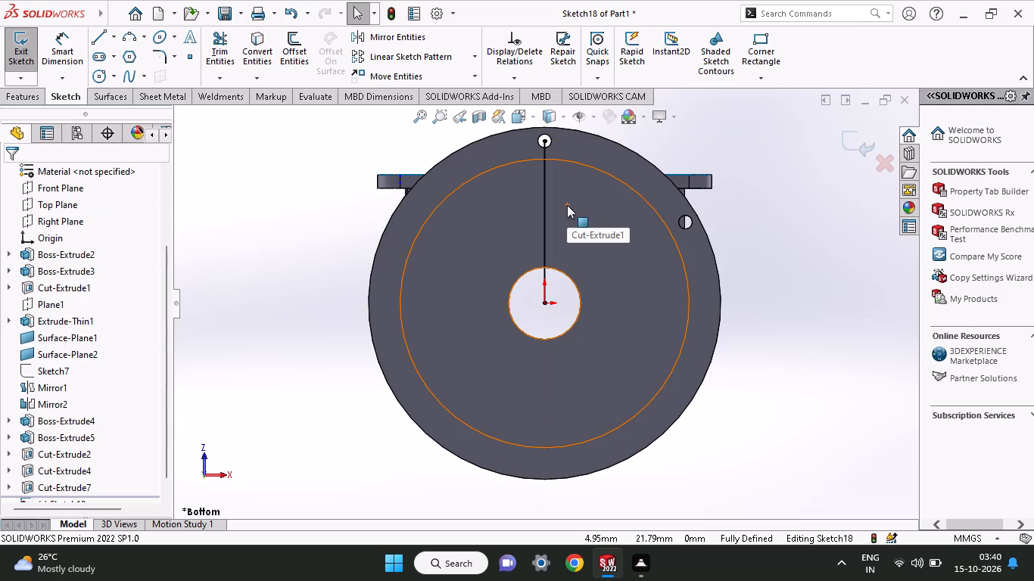
# Sketch a slanted line from the origin past the flange's outer edge, on the opposite side of the vertical line from the second hole.
pyautogui.click(96, 30)
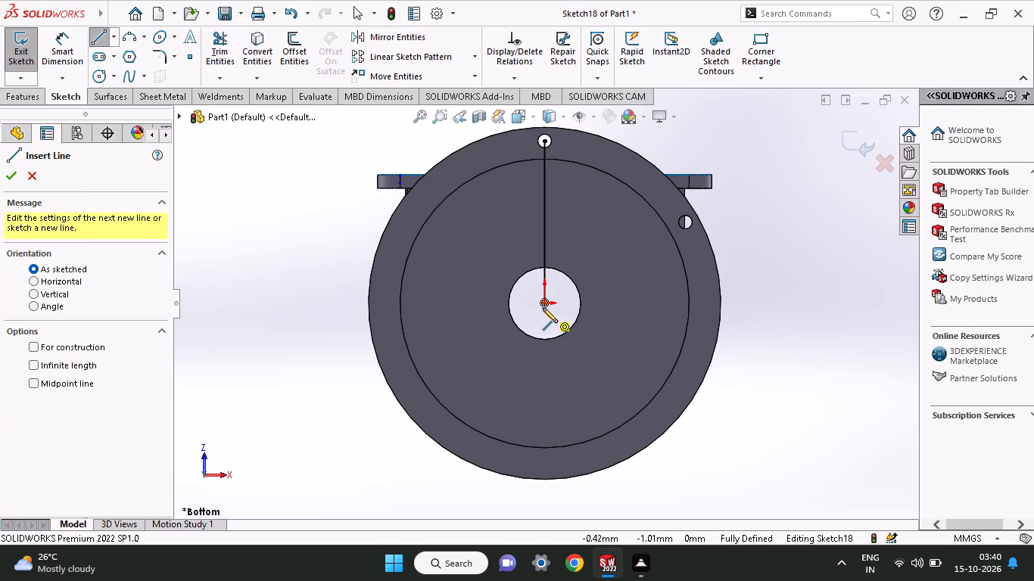
pyautogui.click(543, 308)
pyautogui.click(344, 207)
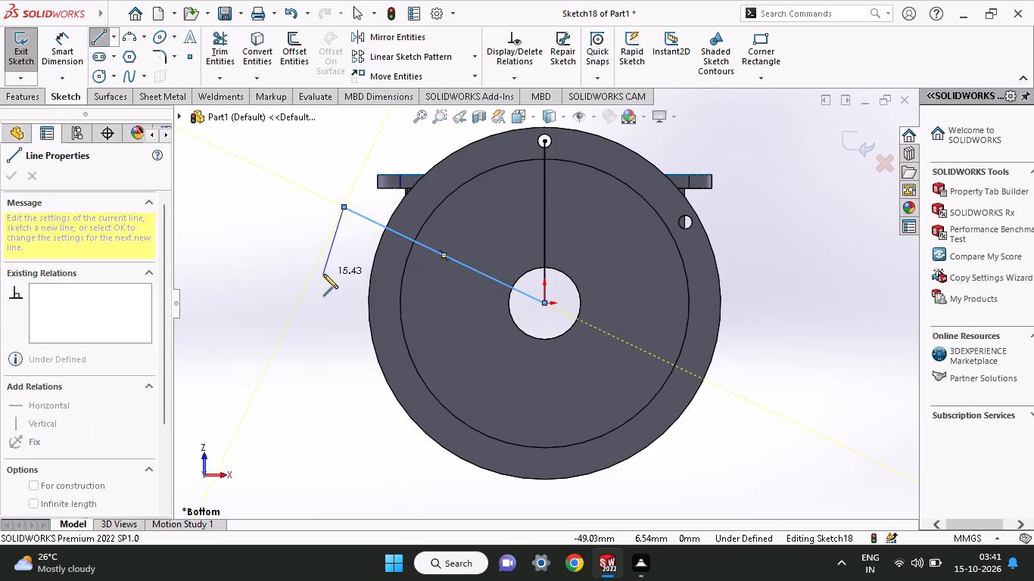
pyautogui.rightClick(323, 274)
pyautogui.click(338, 283)
# Dimension the slanted line at 60 degrees from the vertical line and set its length to 36 mm.
pyautogui.click(50, 54)
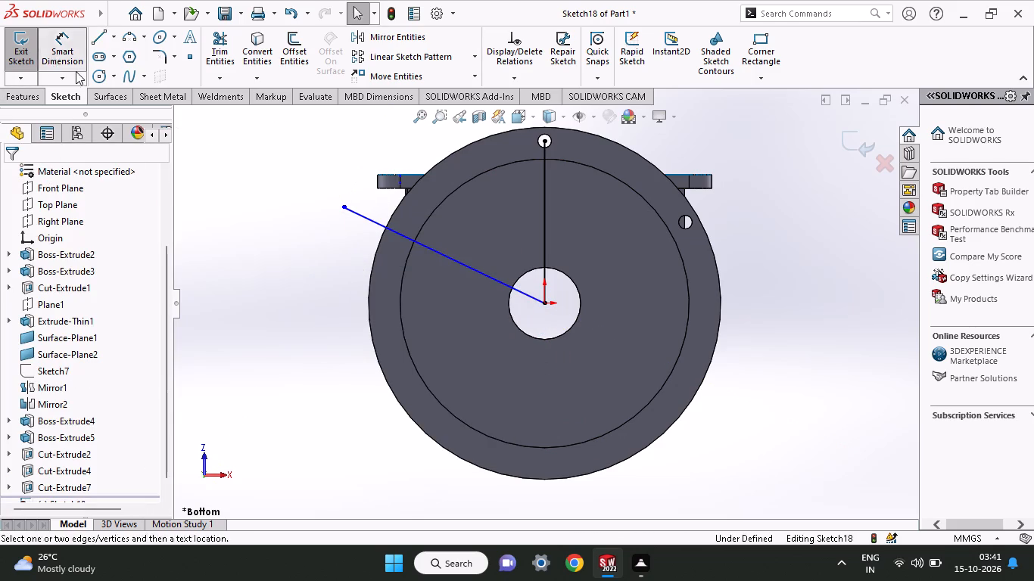
pyautogui.click(426, 243)
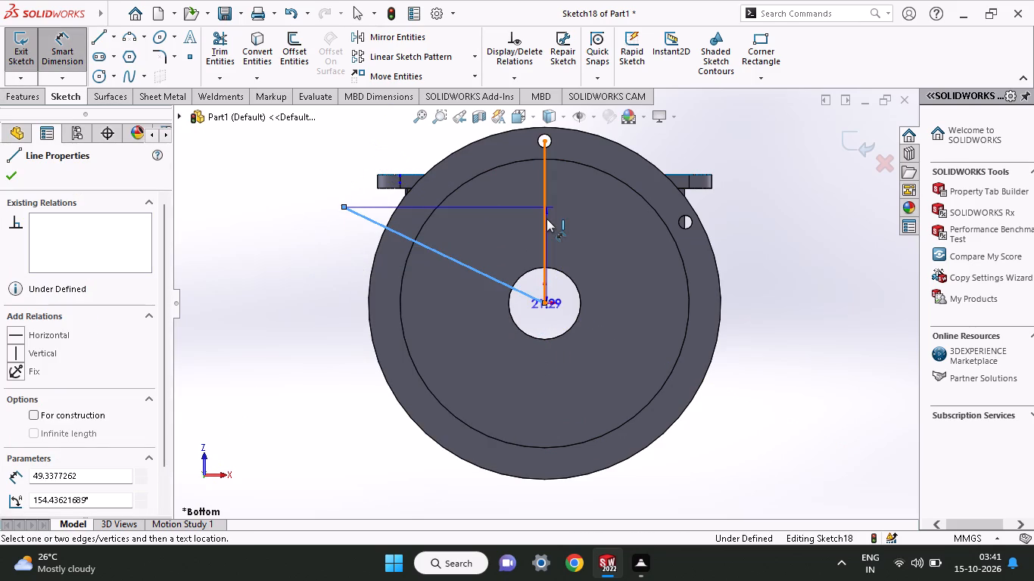
pyautogui.click(543, 204)
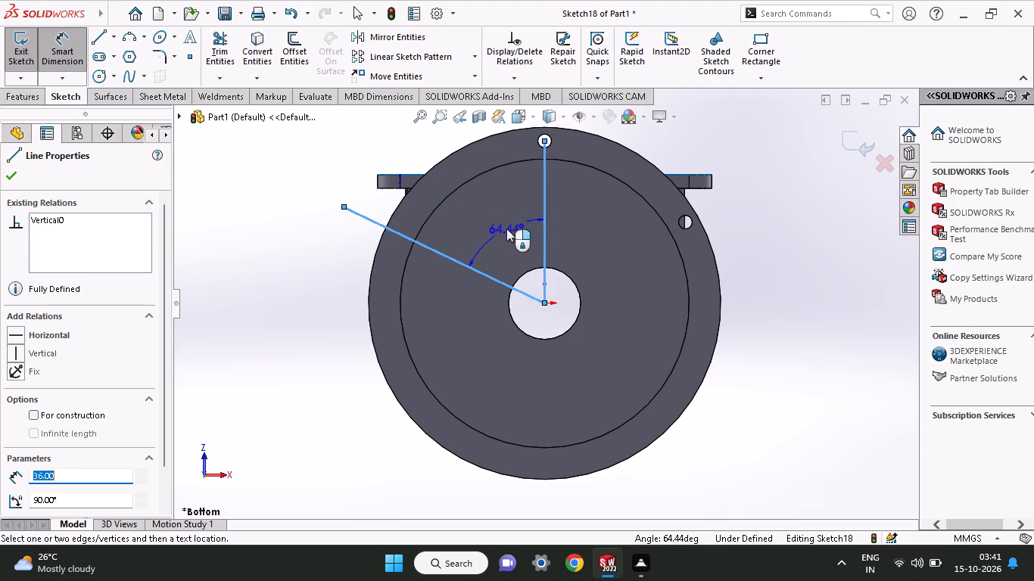
pyautogui.click(506, 228)
pyautogui.write('60')
pyautogui.press('Return')
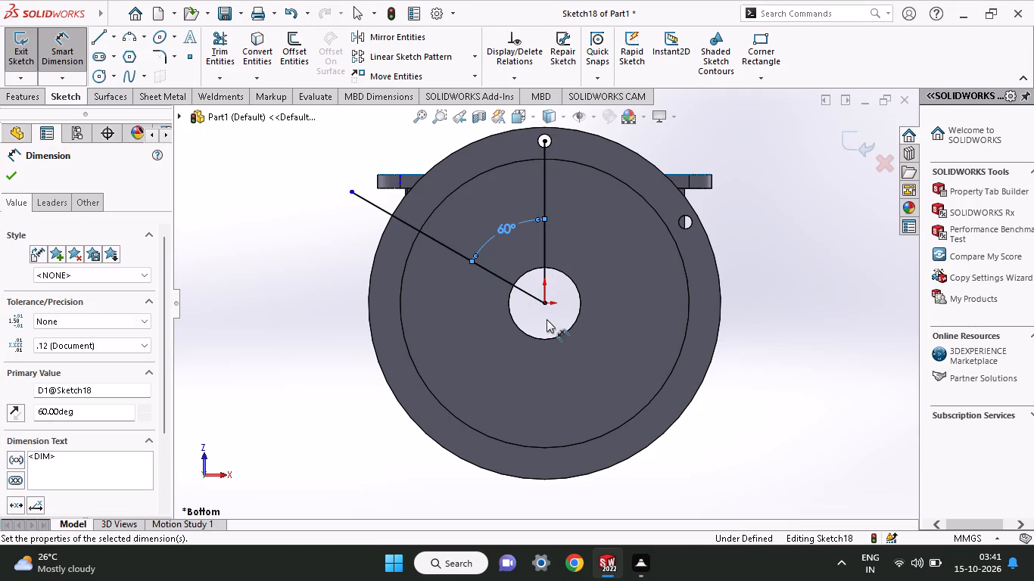
pyautogui.click(426, 235)
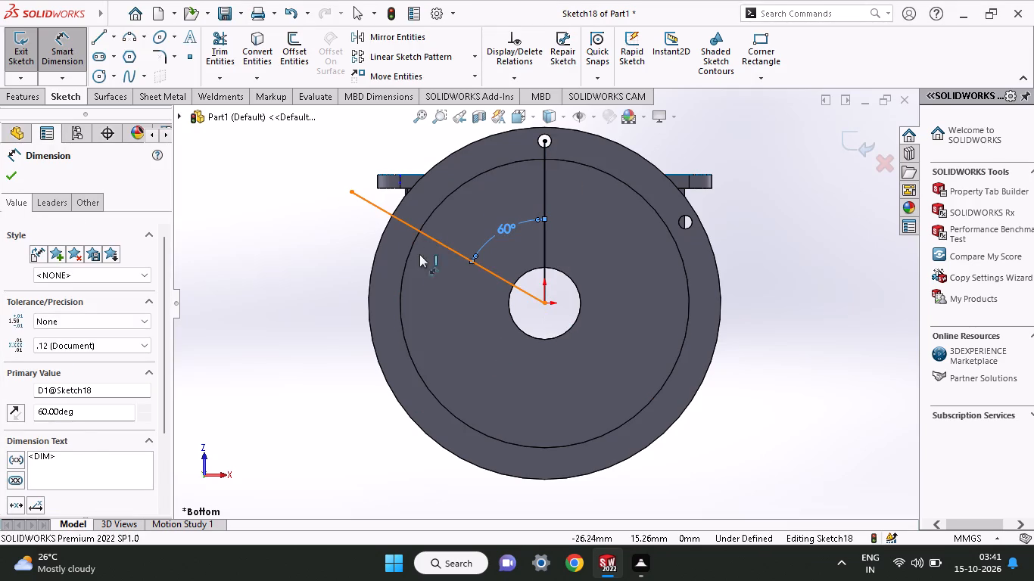
pyautogui.click(407, 273)
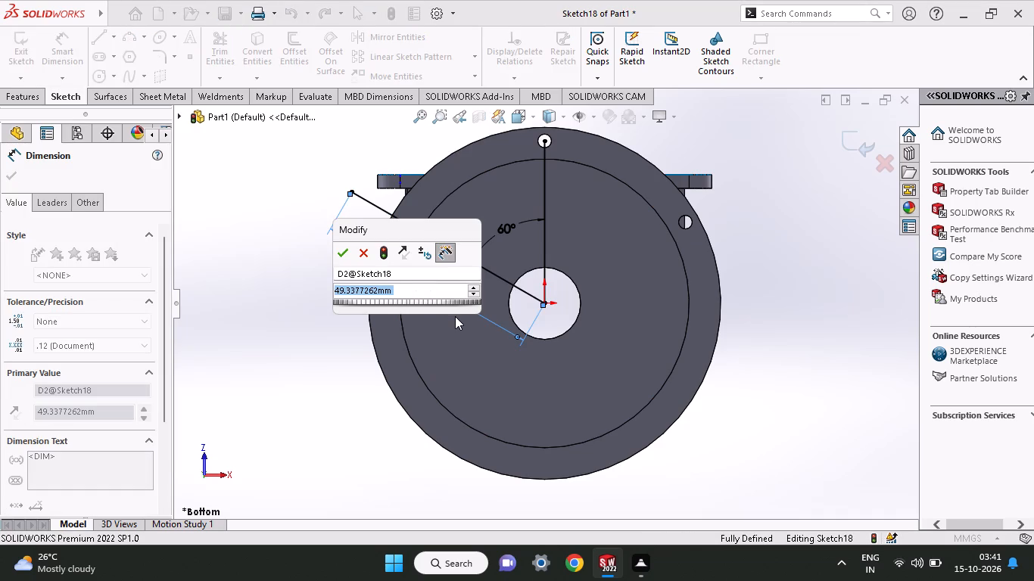
pyautogui.write('36')
pyautogui.press('Return')
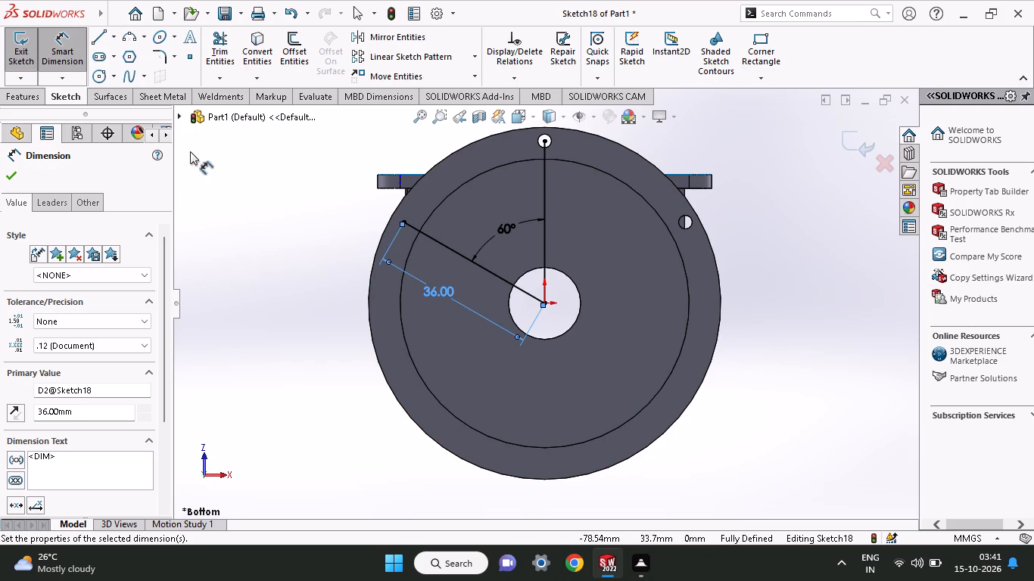
# Sketch a circle centred on the slanted line's outer endpoint and set its diameter to 3 mm.
pyautogui.click(96, 79)
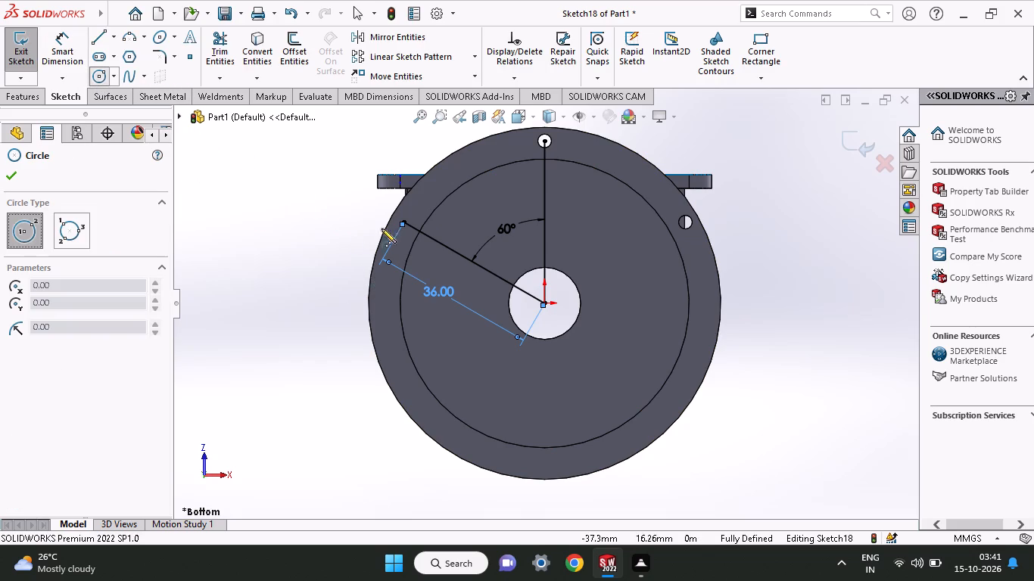
pyautogui.click(406, 220)
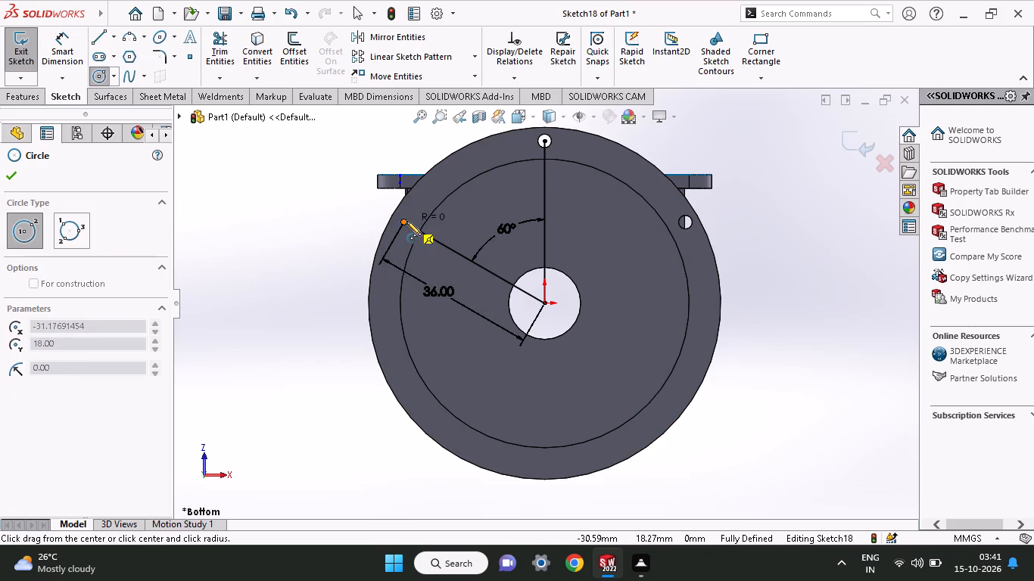
pyautogui.click(412, 216)
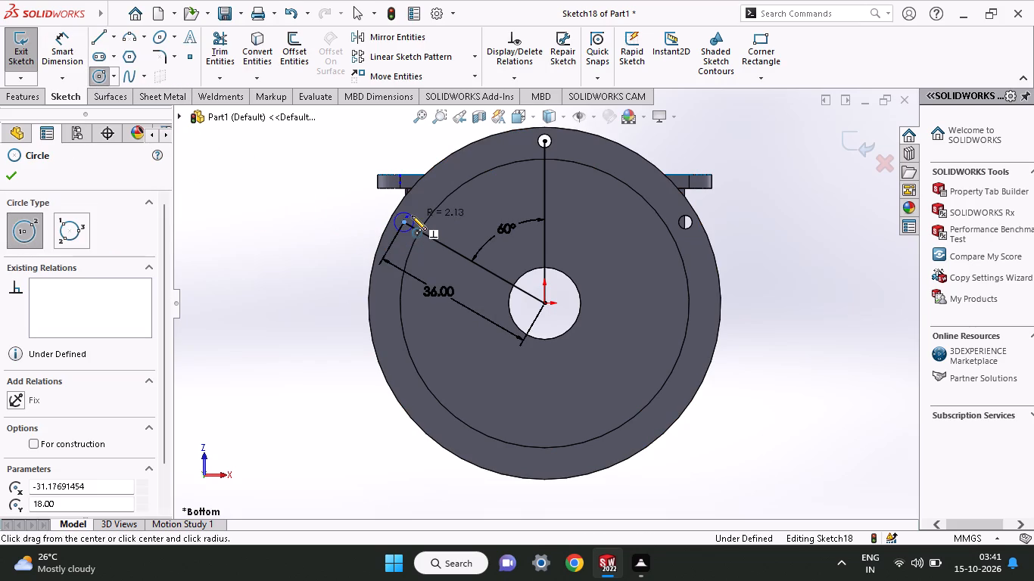
pyautogui.click(67, 48)
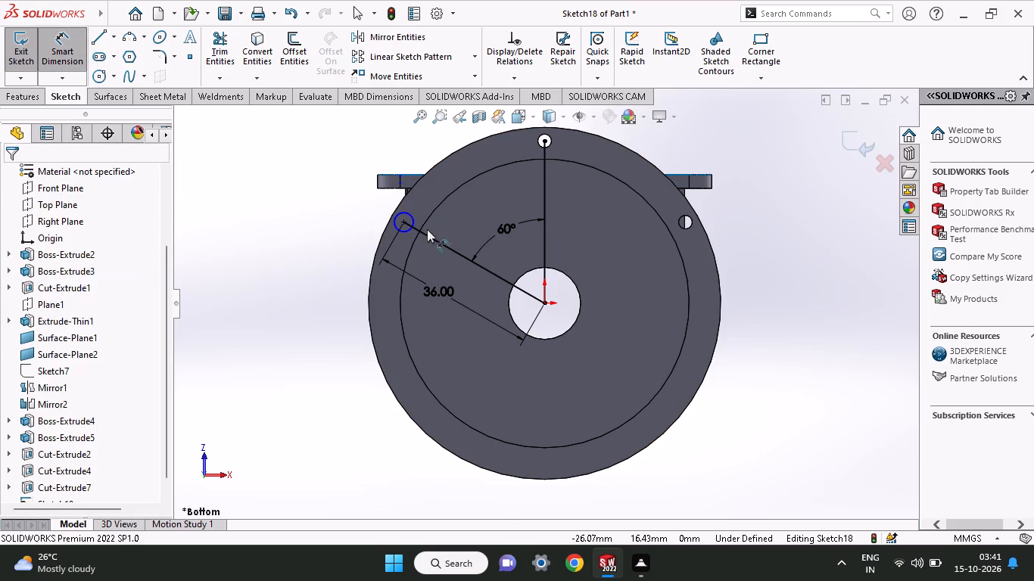
pyautogui.click(407, 232)
pyautogui.click(346, 258)
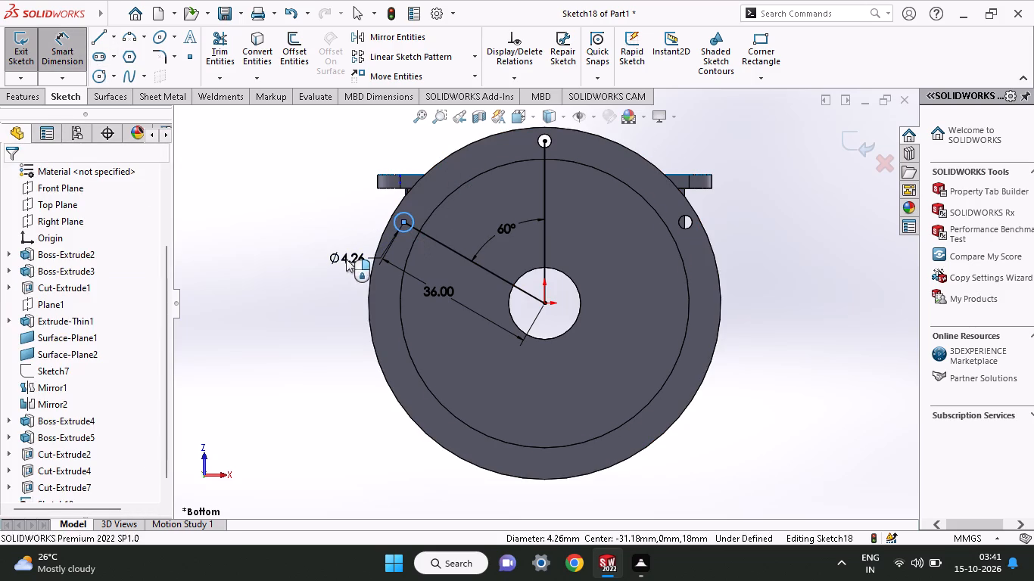
pyautogui.press('3')
pyautogui.press('Return')
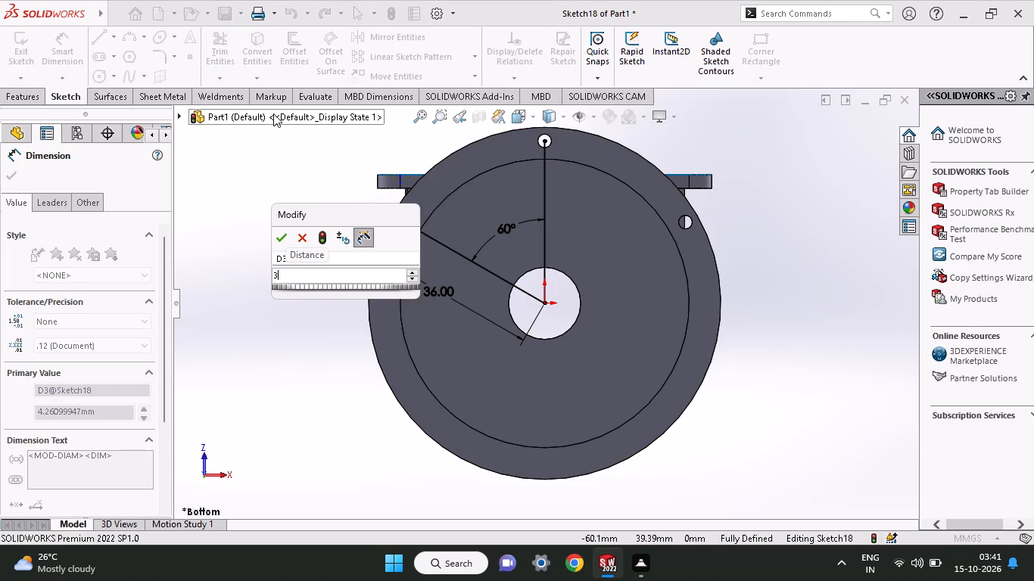
# Cut the third hole's 3 mm circle into the flange with an 11 mm blind Extruded Cut.
pyautogui.click(32, 110)
pyautogui.click(32, 107)
pyautogui.click(31, 98)
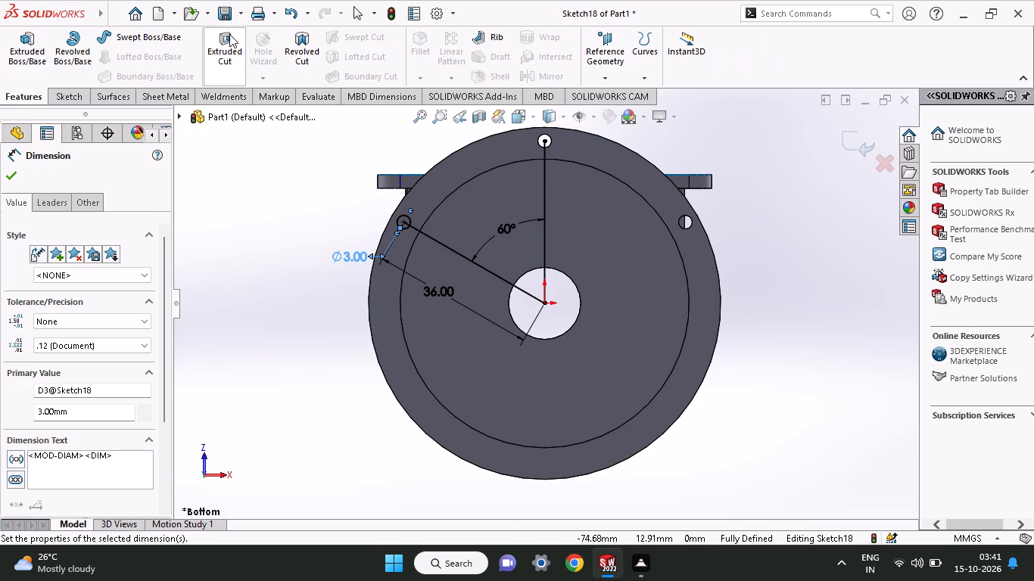
pyautogui.click(229, 34)
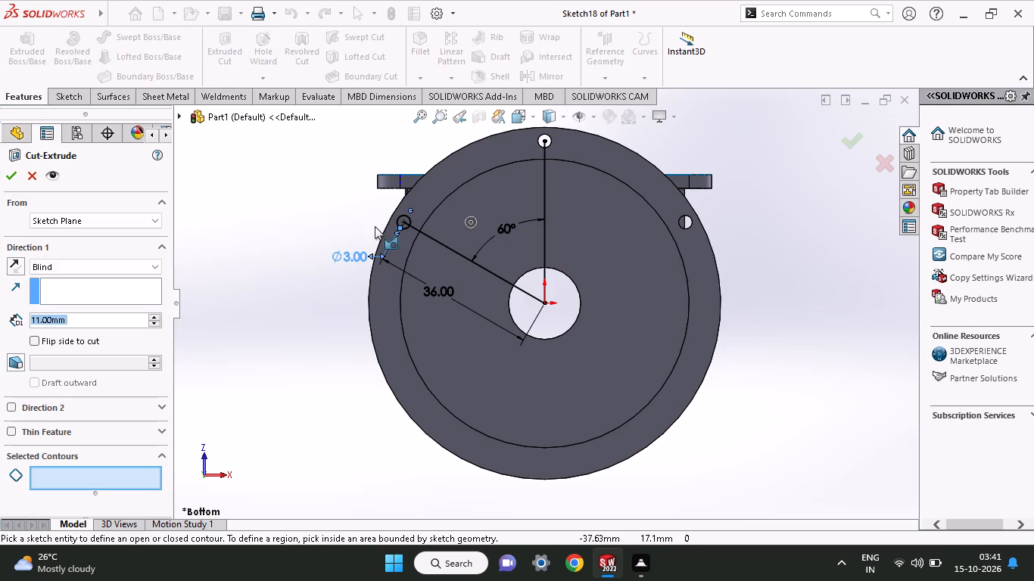
pyautogui.click(403, 228)
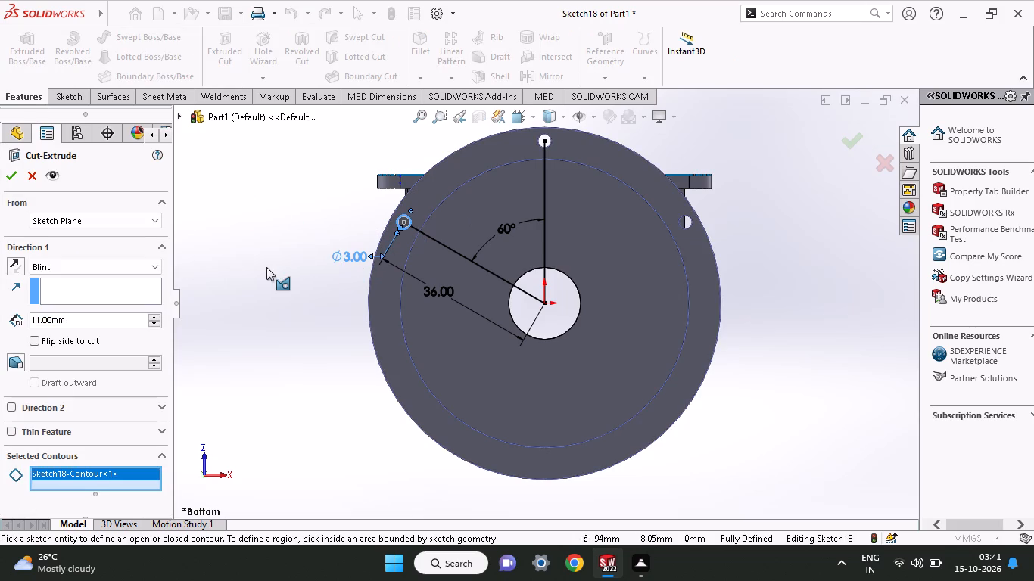
pyautogui.moveTo(213, 169); pyautogui.dragTo(250, 207, button='middle')
pyautogui.click(8, 174)
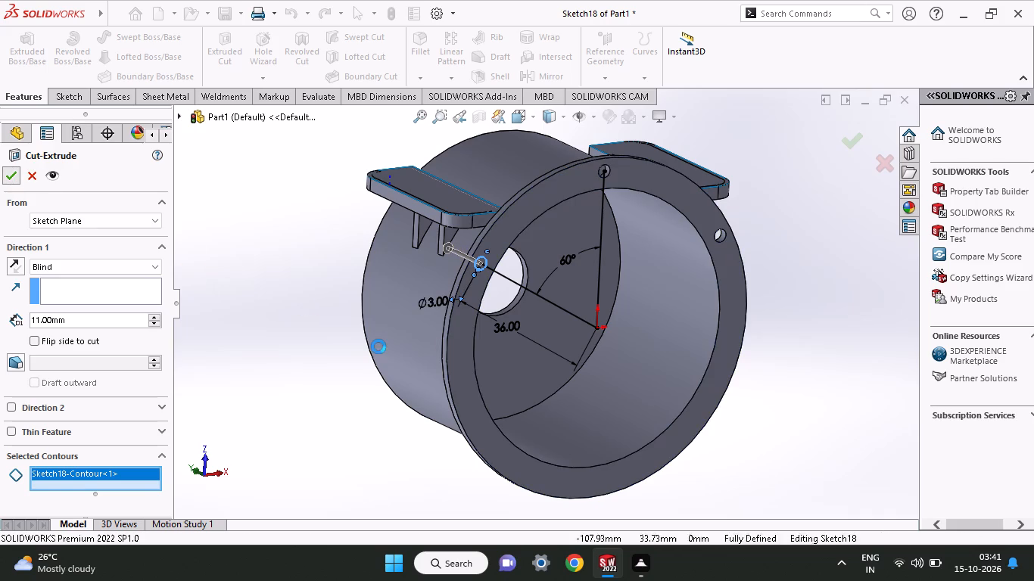
# Start a sketch on the flange ring face and draw a line from the origin to the third hole's centre.
pyautogui.moveTo(378, 346); pyautogui.dragTo(340, 318, button='middle')
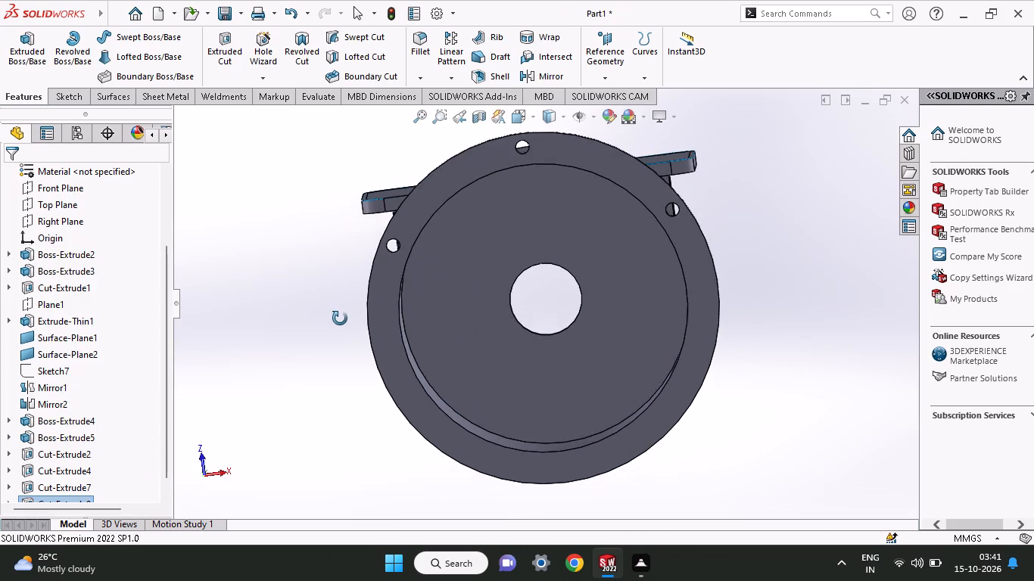
pyautogui.moveTo(340, 318); pyautogui.dragTo(340, 317, button='middle')
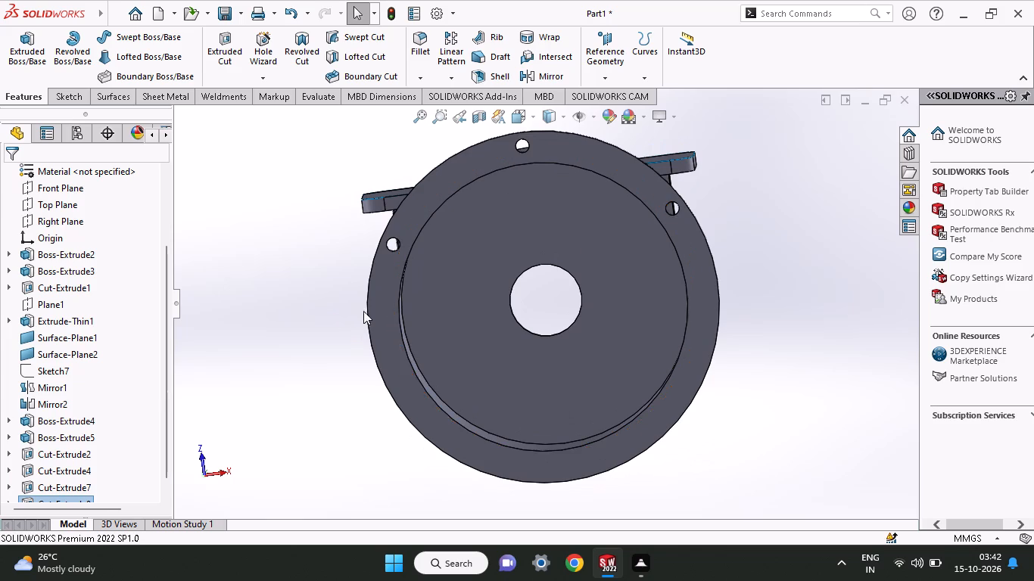
pyautogui.click(413, 417)
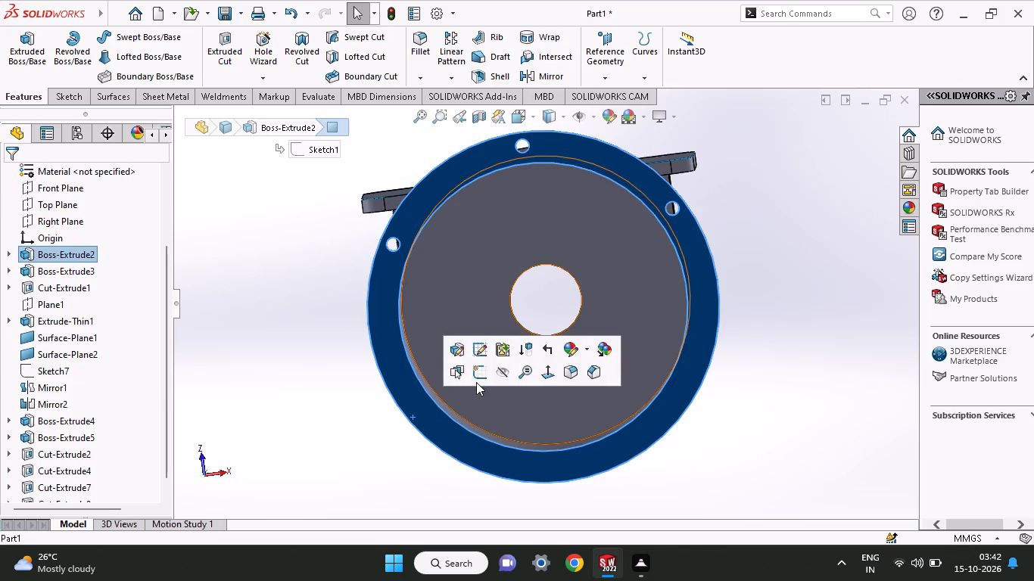
pyautogui.click(479, 377)
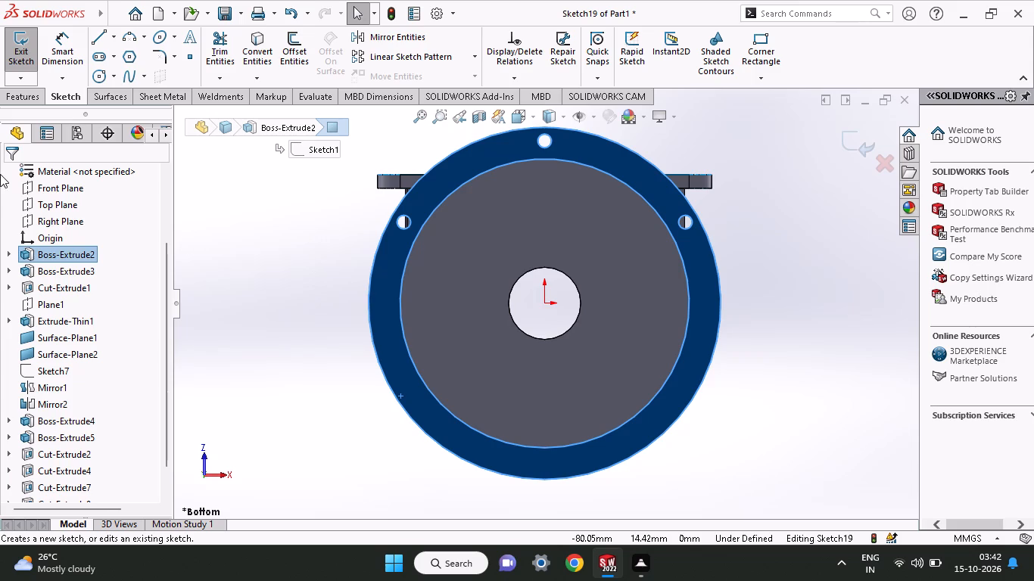
pyautogui.click(98, 40)
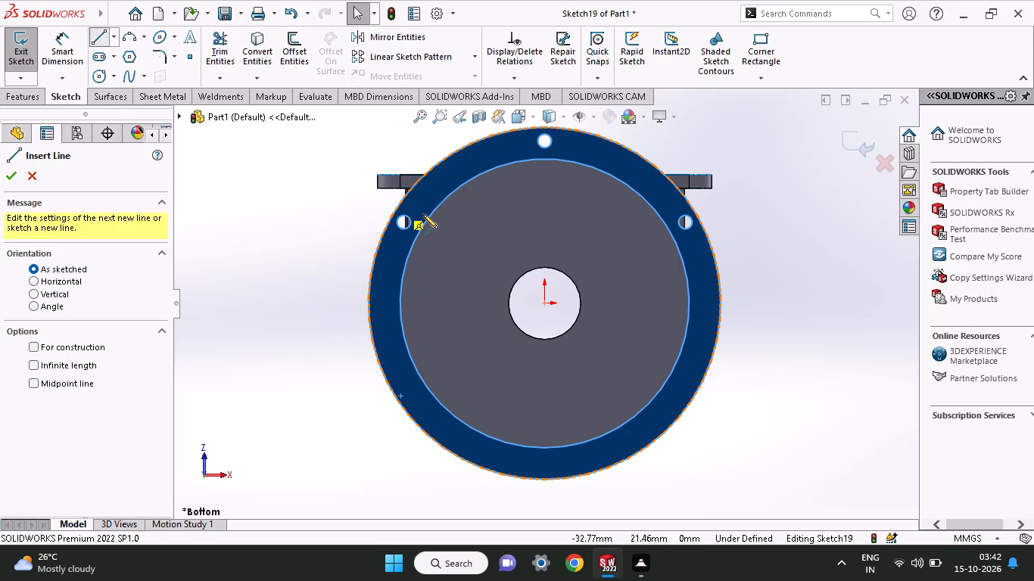
pyautogui.click(549, 305)
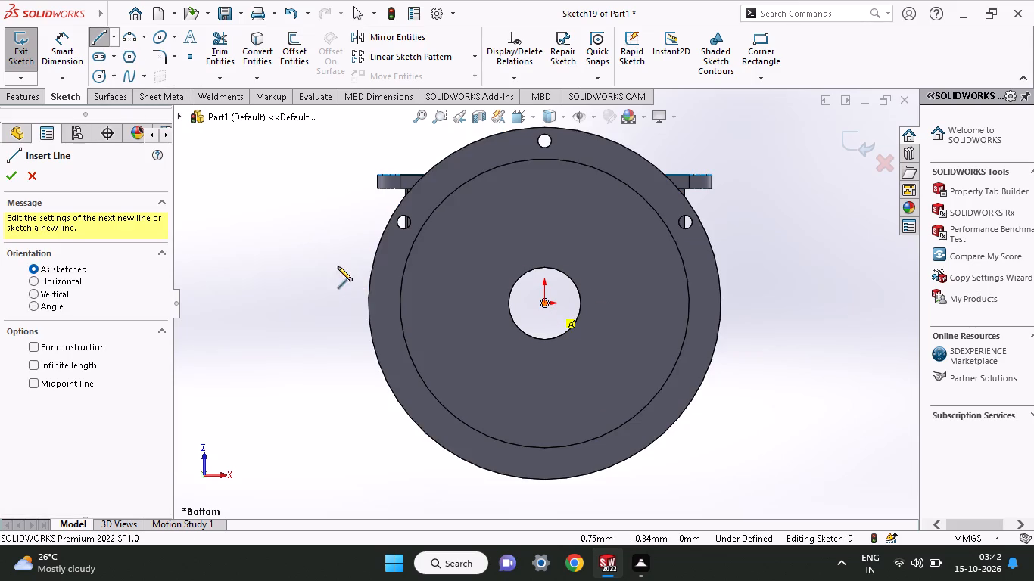
pyautogui.click(404, 222)
pyautogui.rightClick(296, 244)
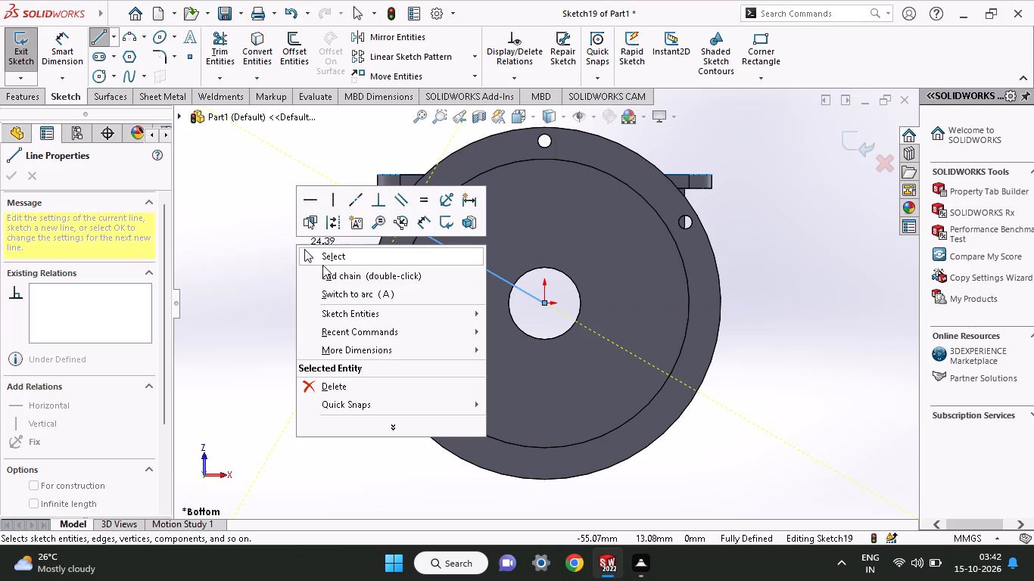
pyautogui.click(321, 254)
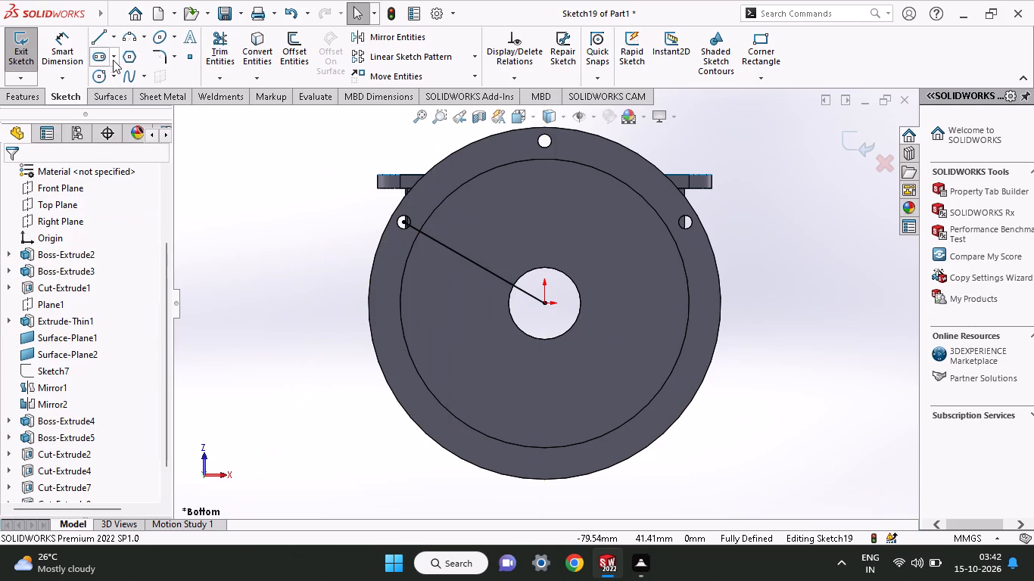
# Sketch a second slanted line from the origin outward onto the flange ring, below the third hole.
pyautogui.click(98, 33)
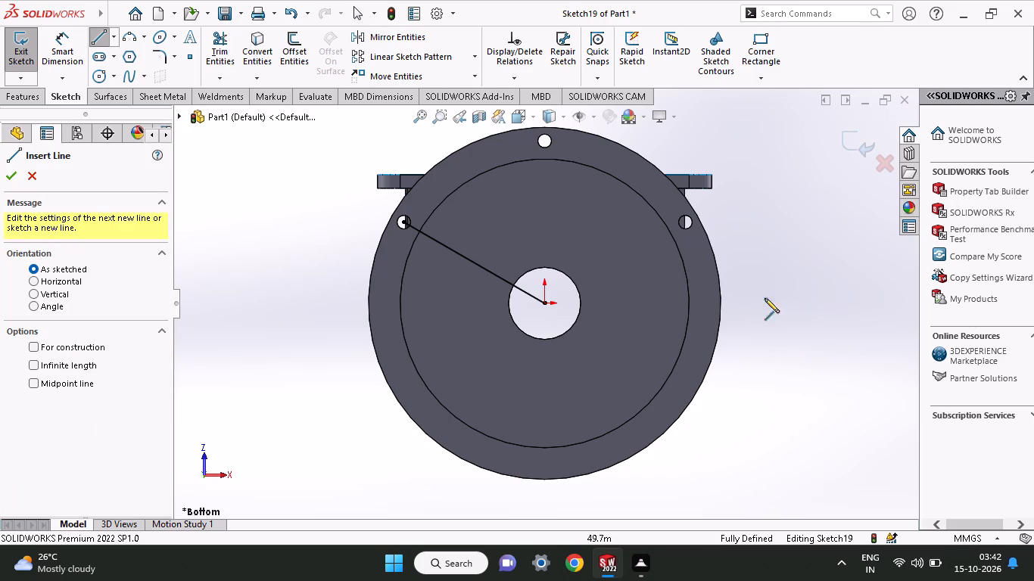
pyautogui.click(543, 303)
pyautogui.click(419, 409)
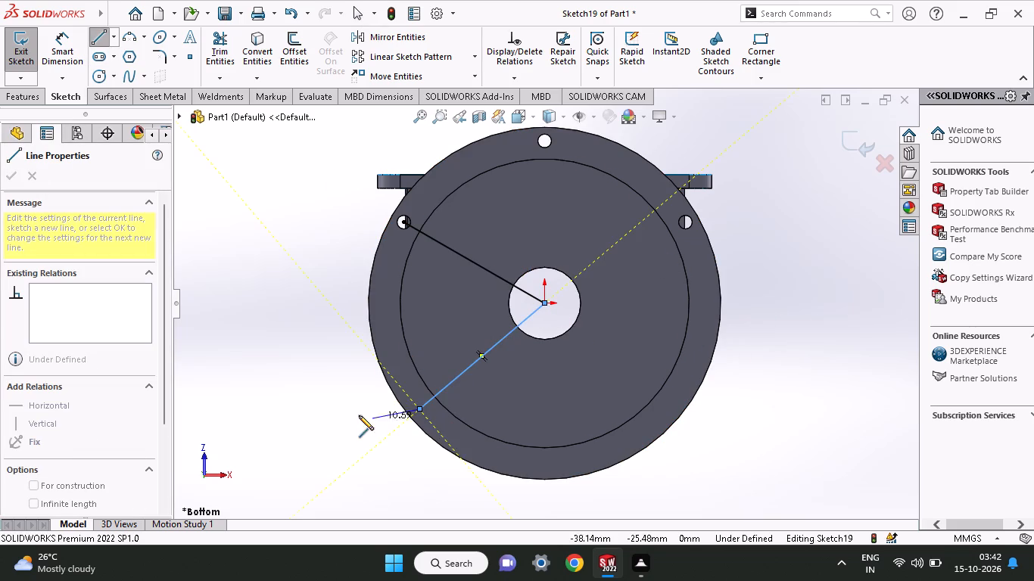
pyautogui.rightClick(354, 412)
pyautogui.click(365, 400)
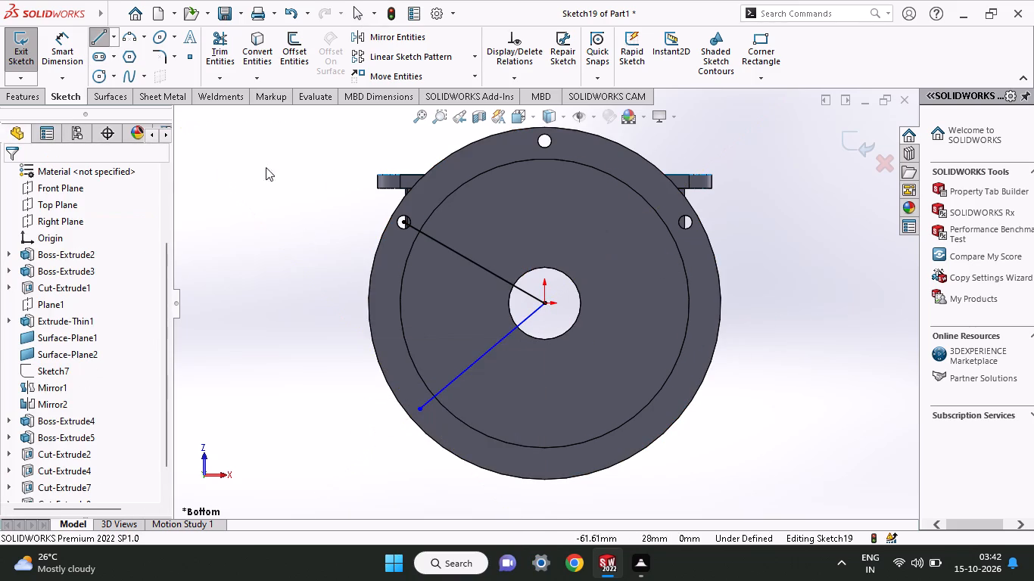
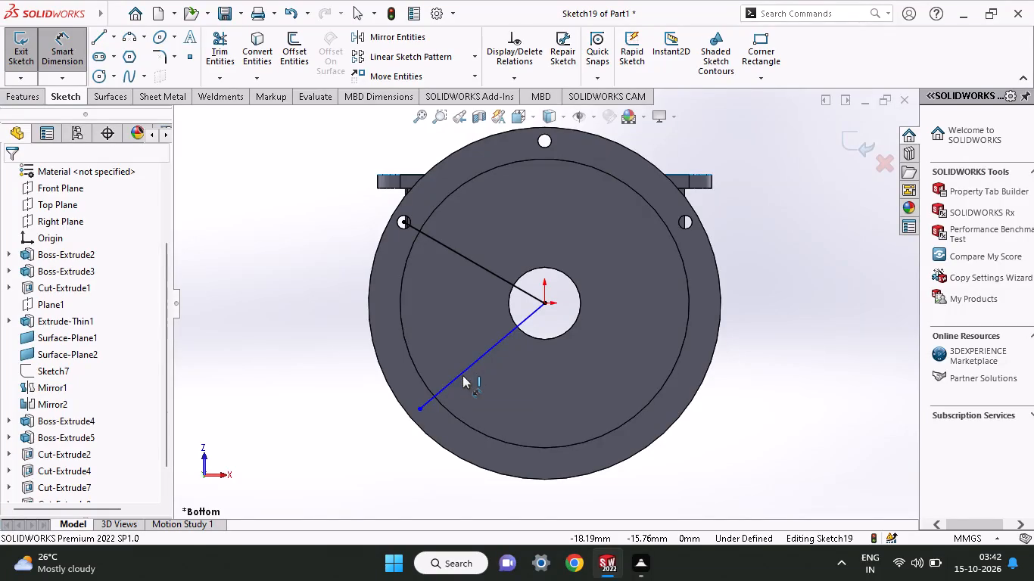
# Dimension the lower slanted line at 60 degrees from the line to the third hole and set its length to 36 mm.
pyautogui.click(462, 375)
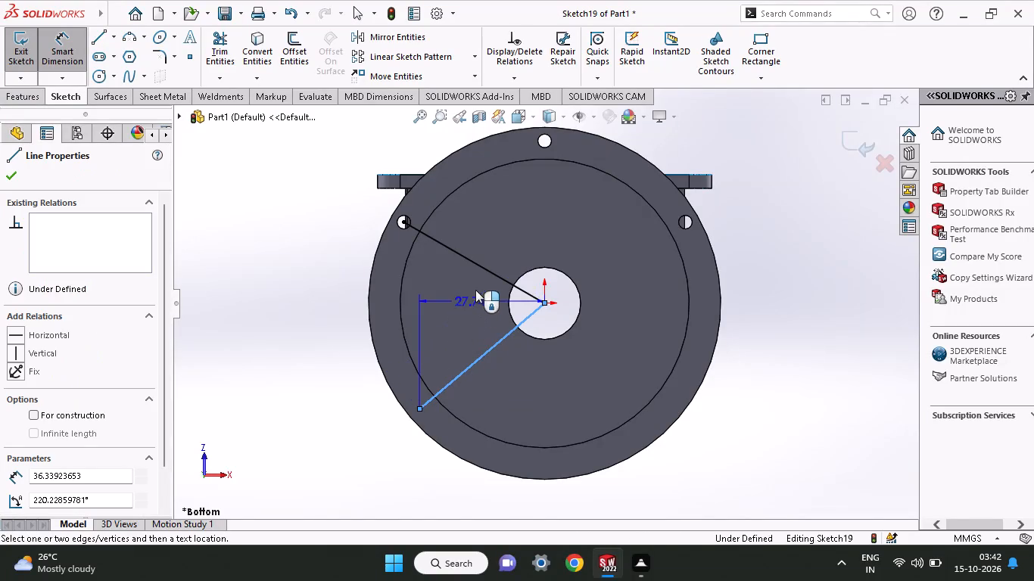
pyautogui.click(480, 267)
pyautogui.click(446, 306)
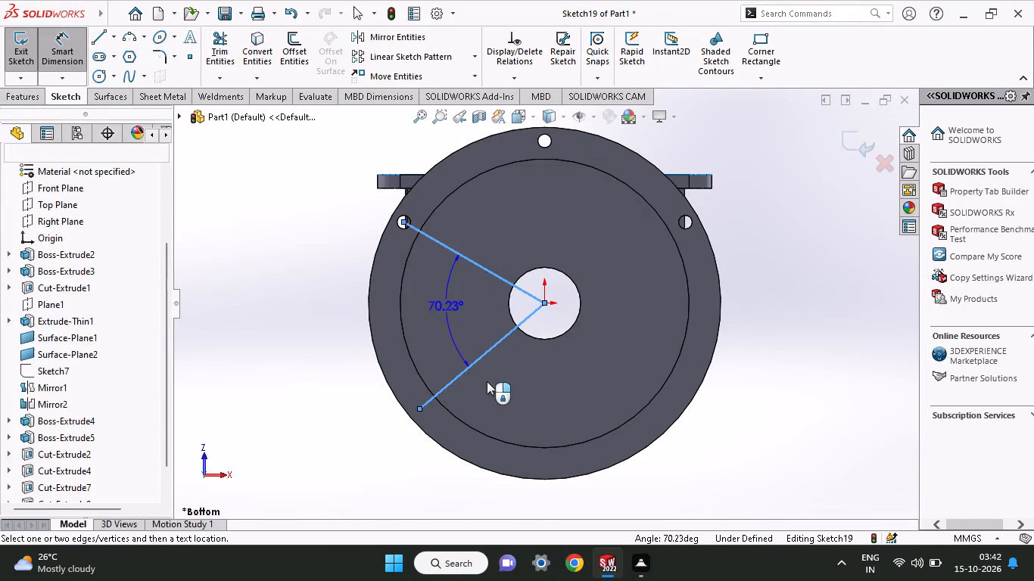
pyautogui.write('60')
pyautogui.press('Return')
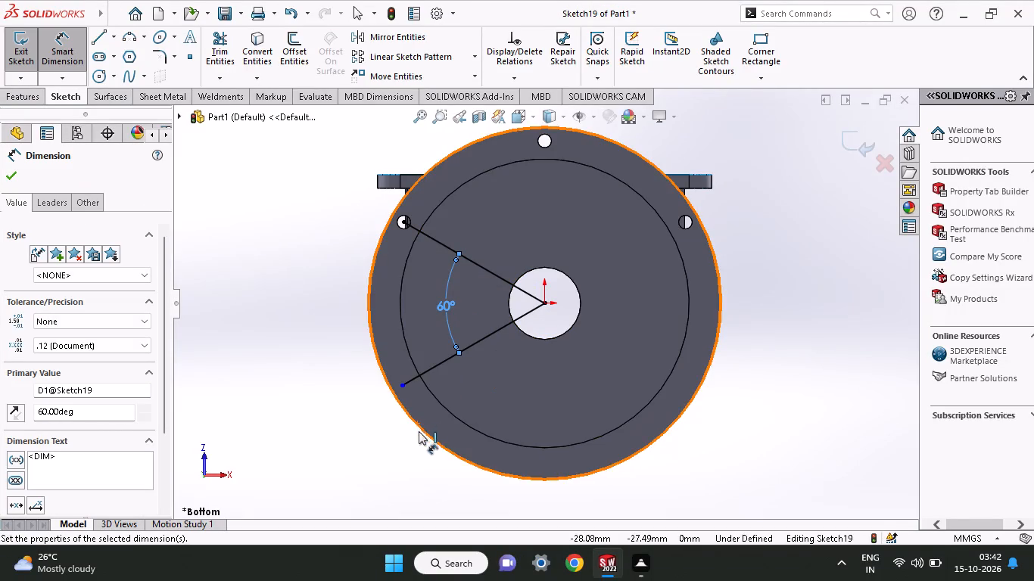
pyautogui.click(503, 325)
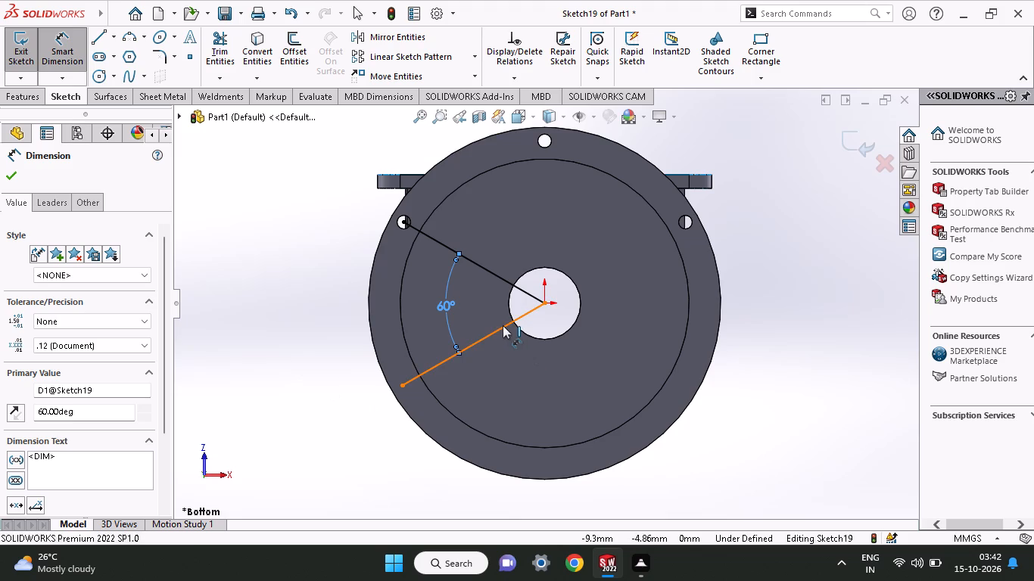
pyautogui.click(514, 354)
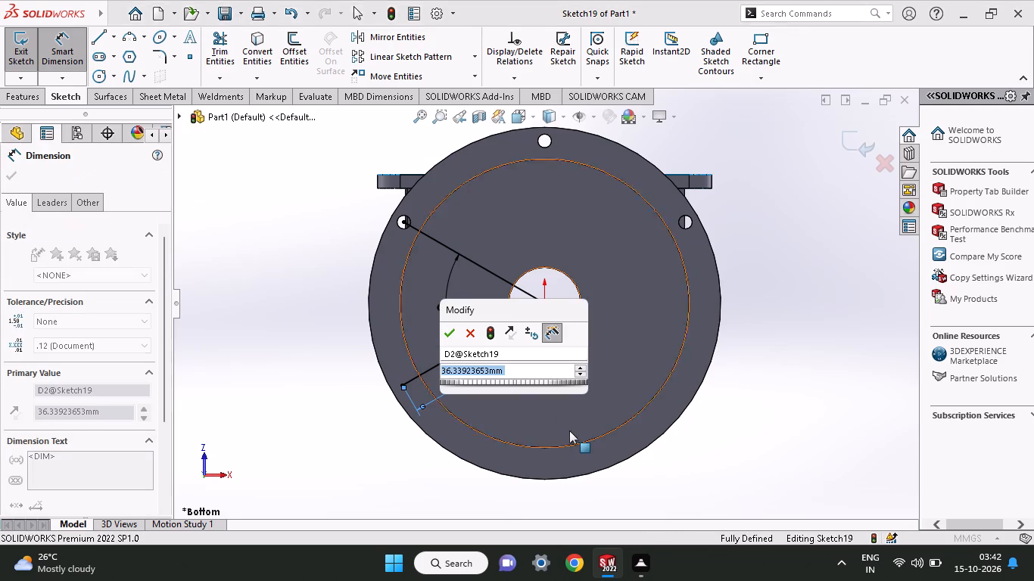
pyautogui.write('36')
pyautogui.press('Return')
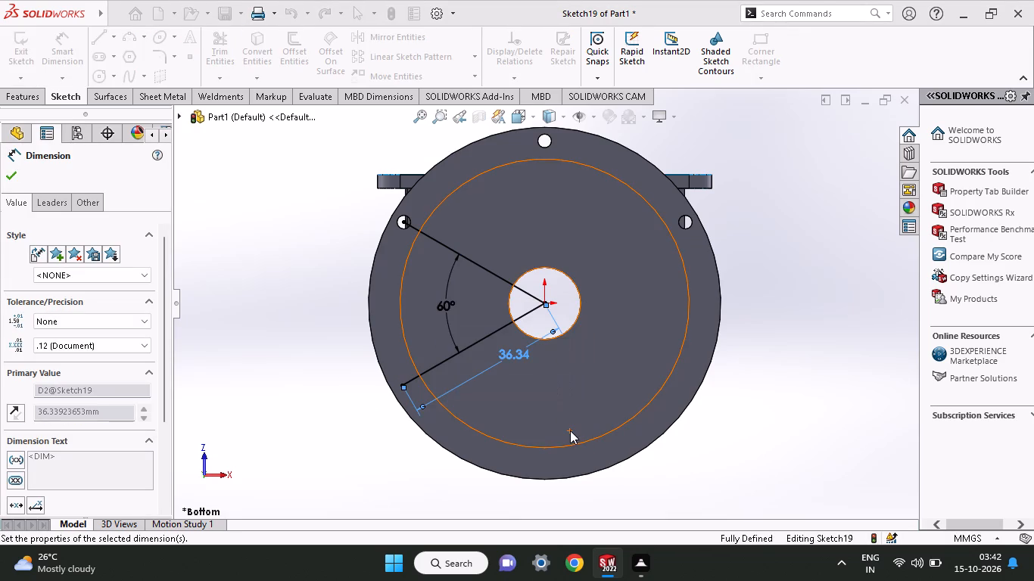
pyautogui.click(9, 168)
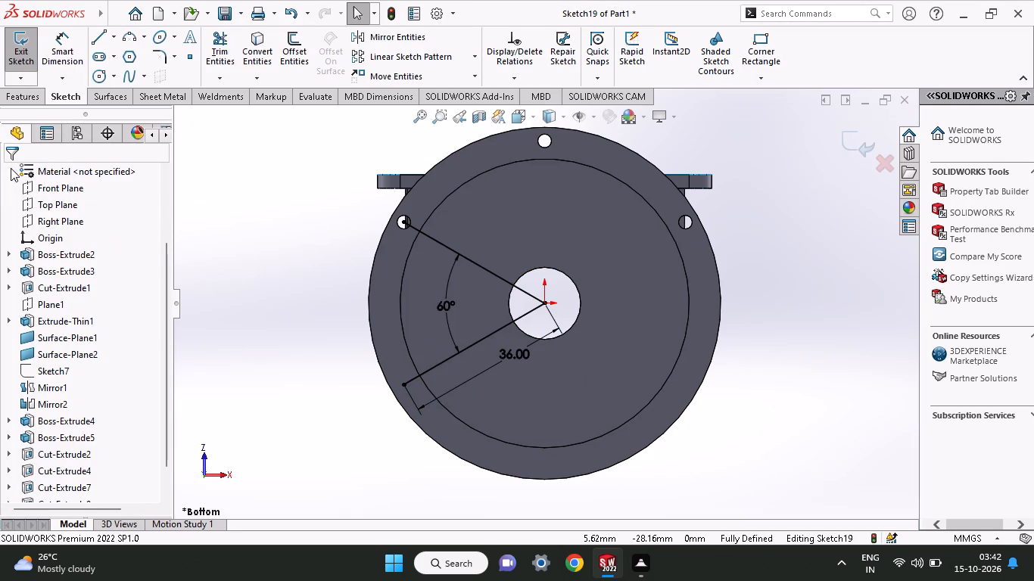
# Sketch a circle centred on the lower slanted line's outer endpoint and set its diameter to 3 mm.
pyautogui.click(98, 83)
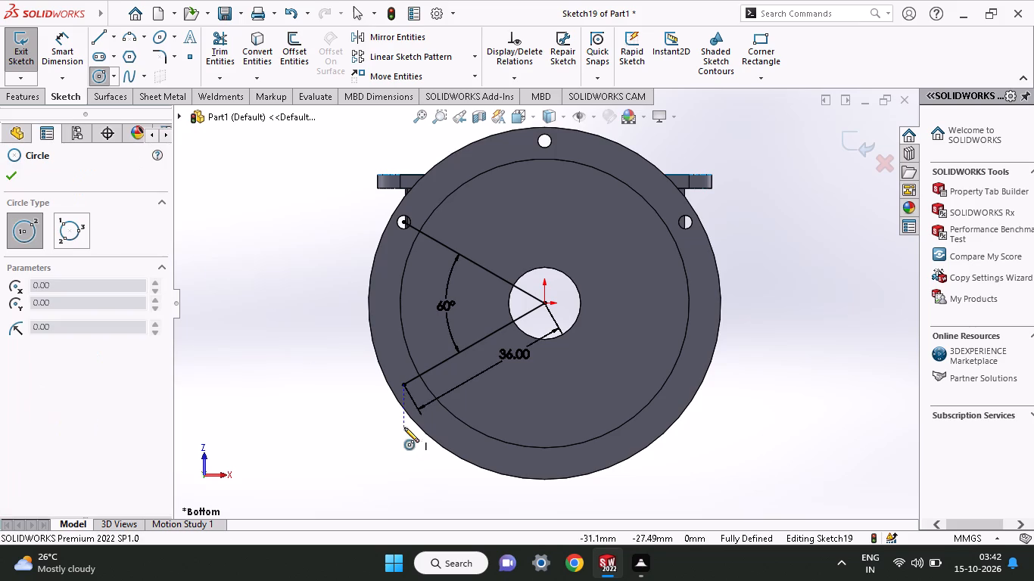
pyautogui.click(406, 386)
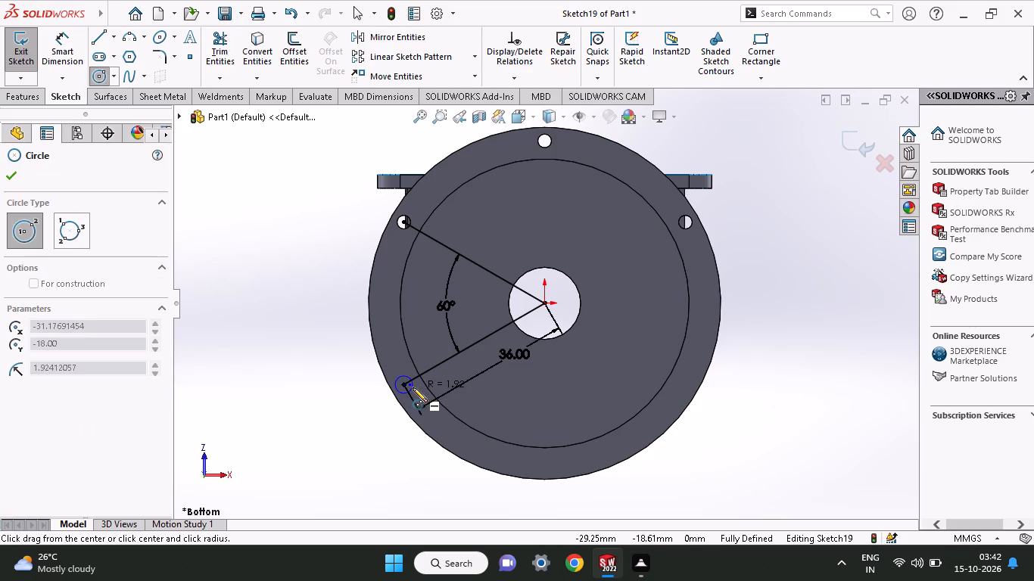
pyautogui.click(413, 387)
pyautogui.click(70, 45)
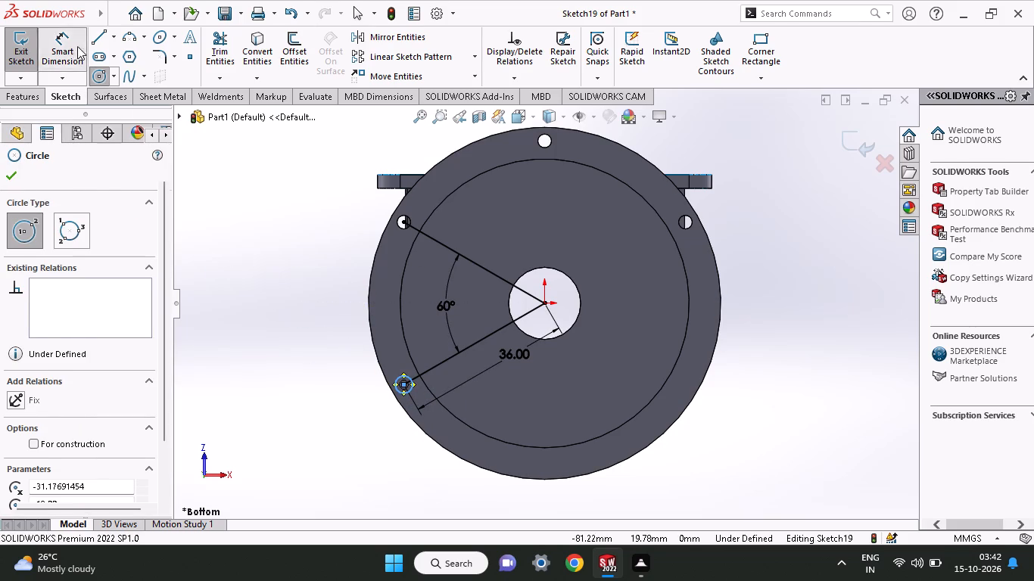
pyautogui.click(401, 390)
pyautogui.click(332, 356)
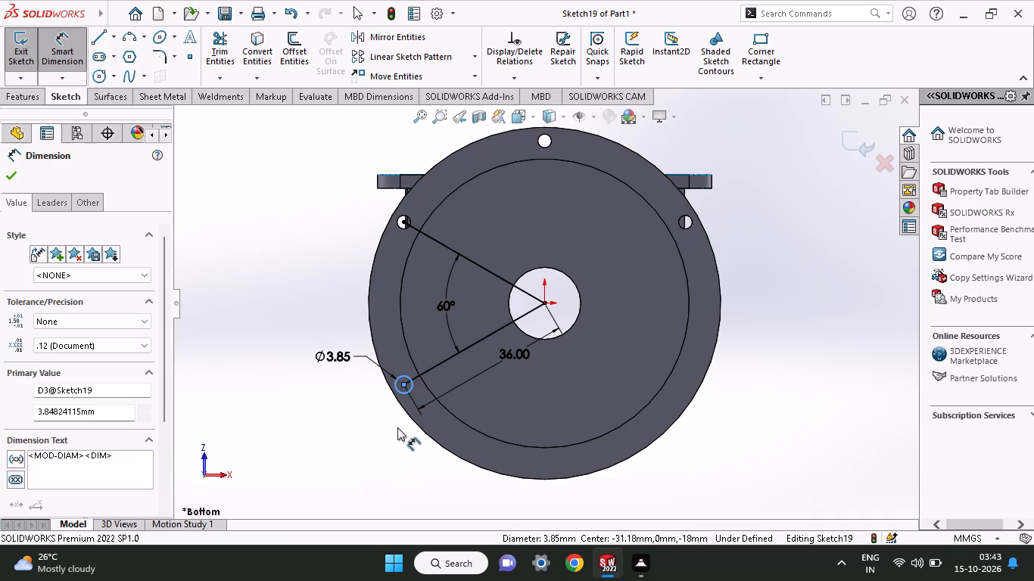
pyautogui.press('3')
pyautogui.press('Return')
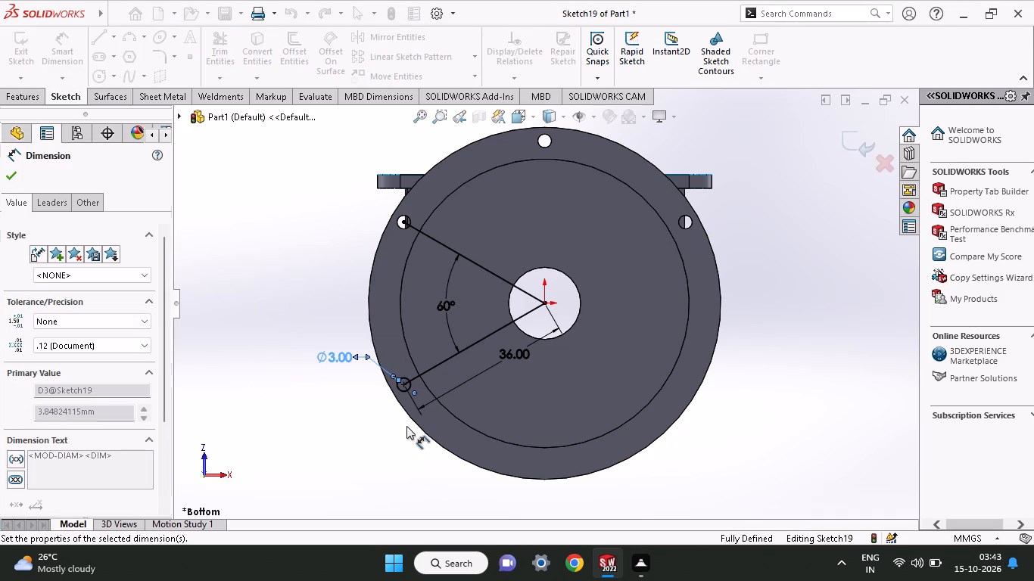
# Cut the fourth hole's 3 mm circle into the flange with an 11 mm blind Extruded Cut.
pyautogui.click(23, 100)
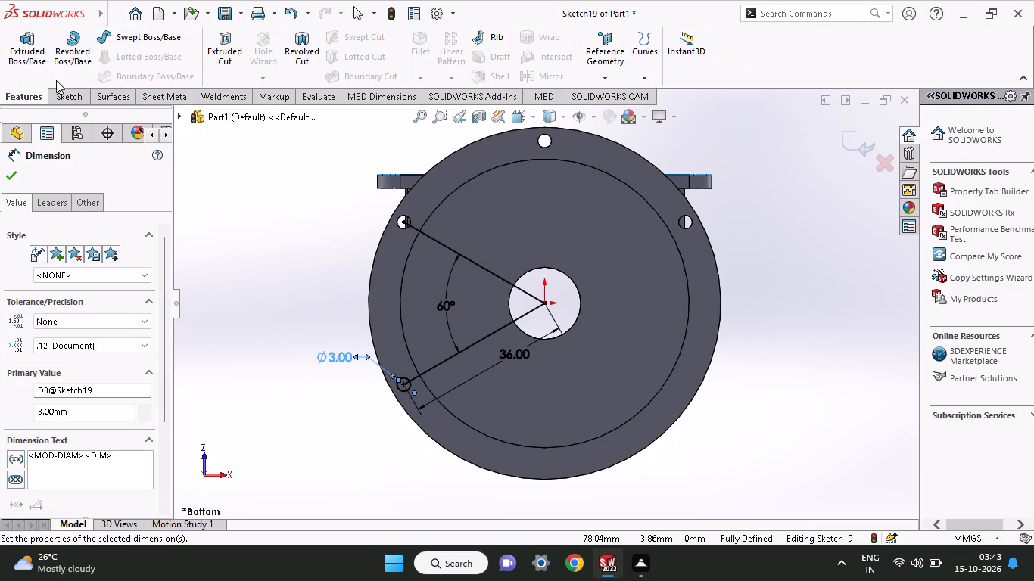
pyautogui.click(216, 50)
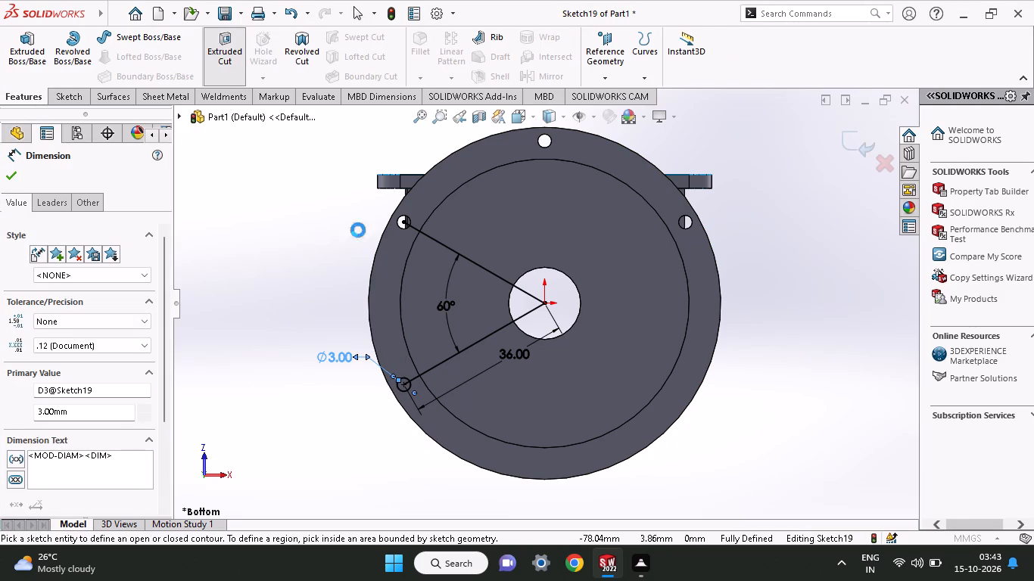
pyautogui.click(400, 390)
pyautogui.moveTo(369, 428); pyautogui.dragTo(397, 437, button='middle')
pyautogui.click(11, 176)
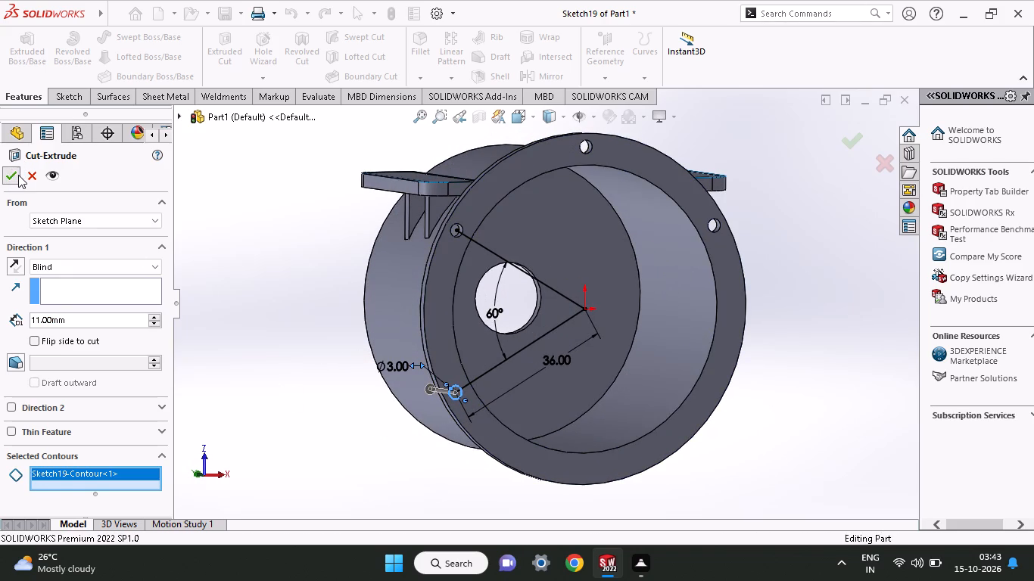
# Start a sketch on the flange ring face and draw a vertical line about 34 mm long from the origin down onto the ring.
pyautogui.moveTo(275, 293); pyautogui.dragTo(244, 287, button='middle')
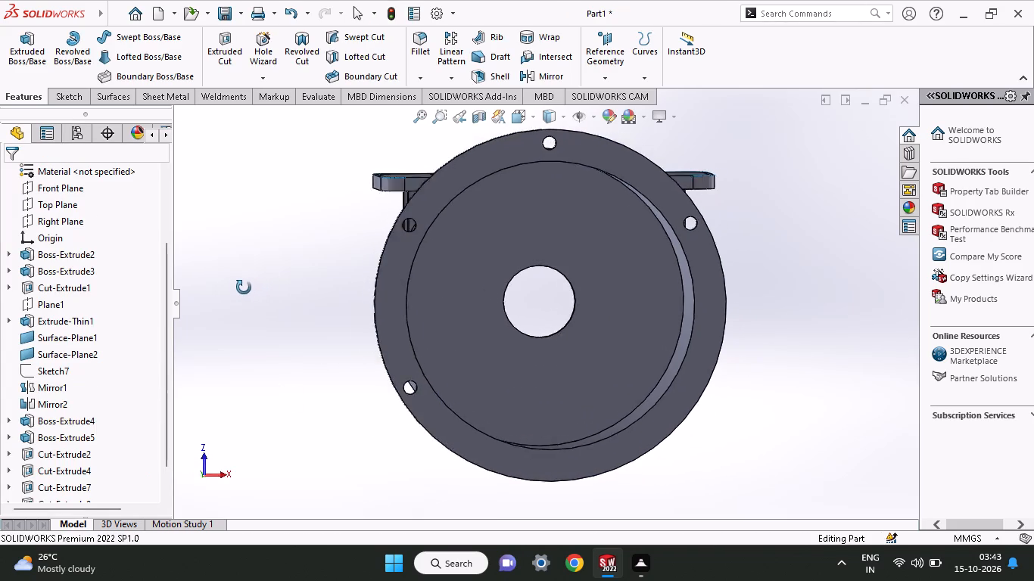
pyautogui.moveTo(244, 287); pyautogui.dragTo(238, 294, button='middle')
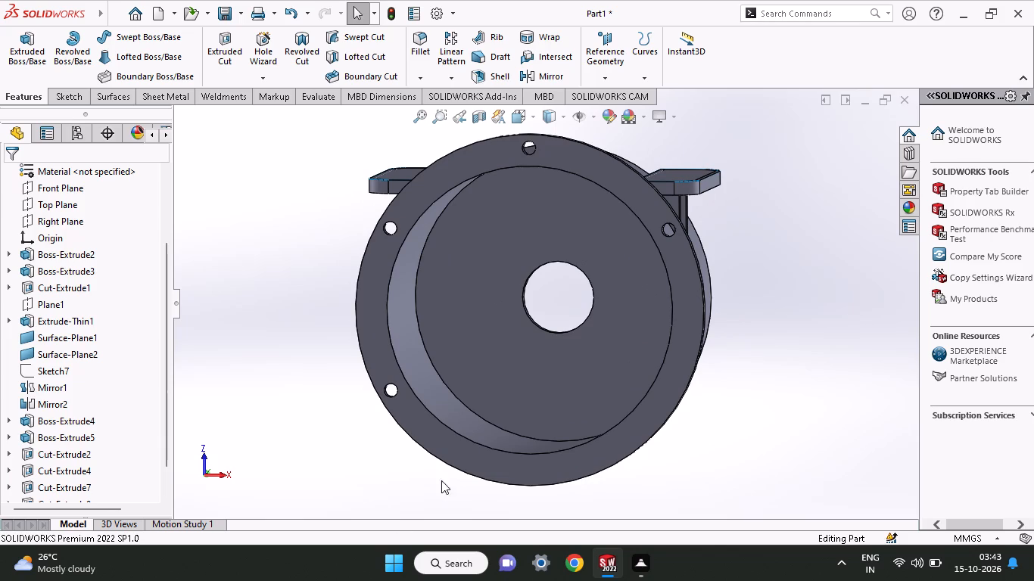
pyautogui.click(444, 451)
pyautogui.click(504, 416)
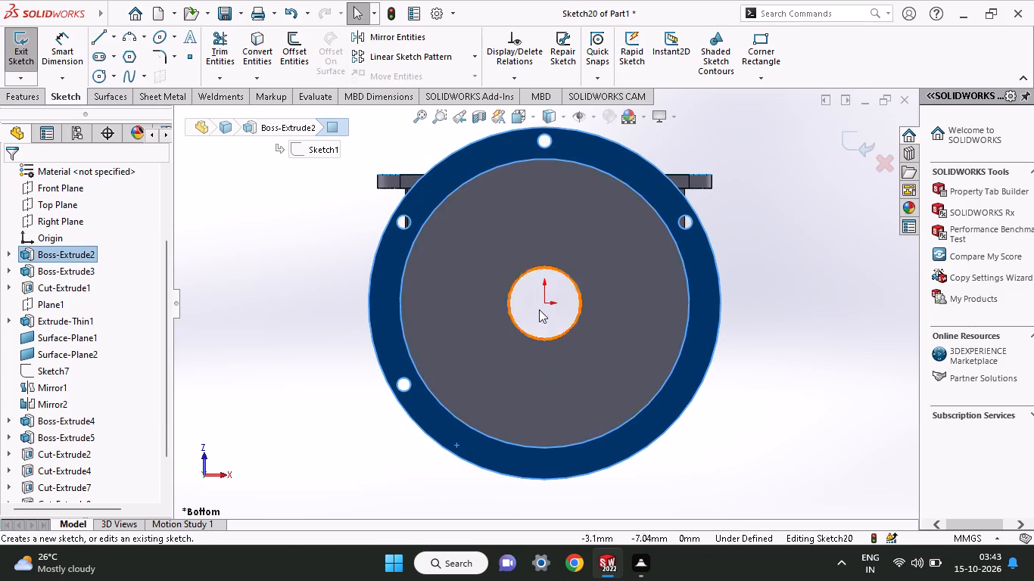
pyautogui.click(93, 38)
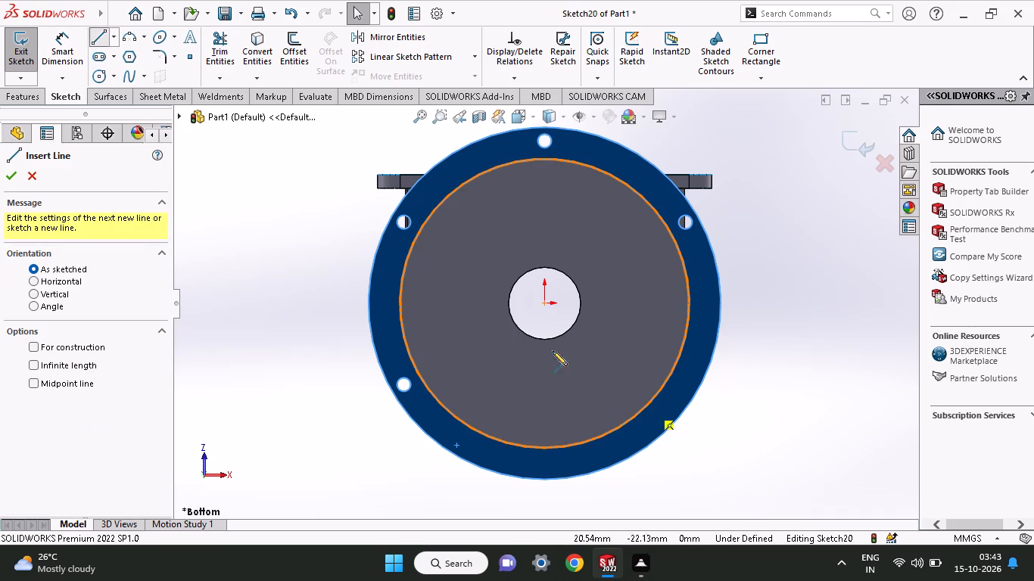
pyautogui.click(545, 306)
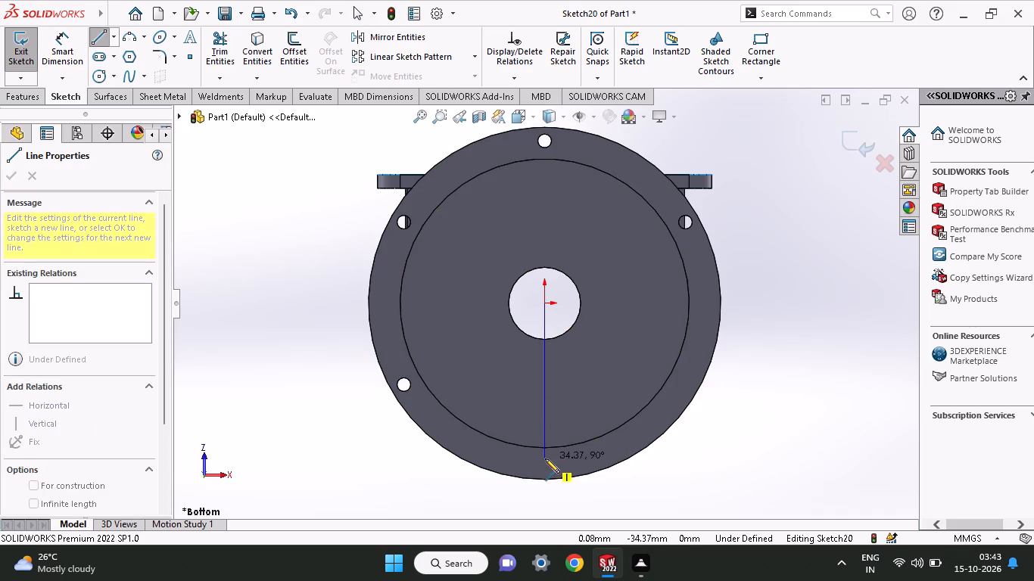
pyautogui.click(545, 458)
pyautogui.rightClick(572, 399)
pyautogui.click(580, 400)
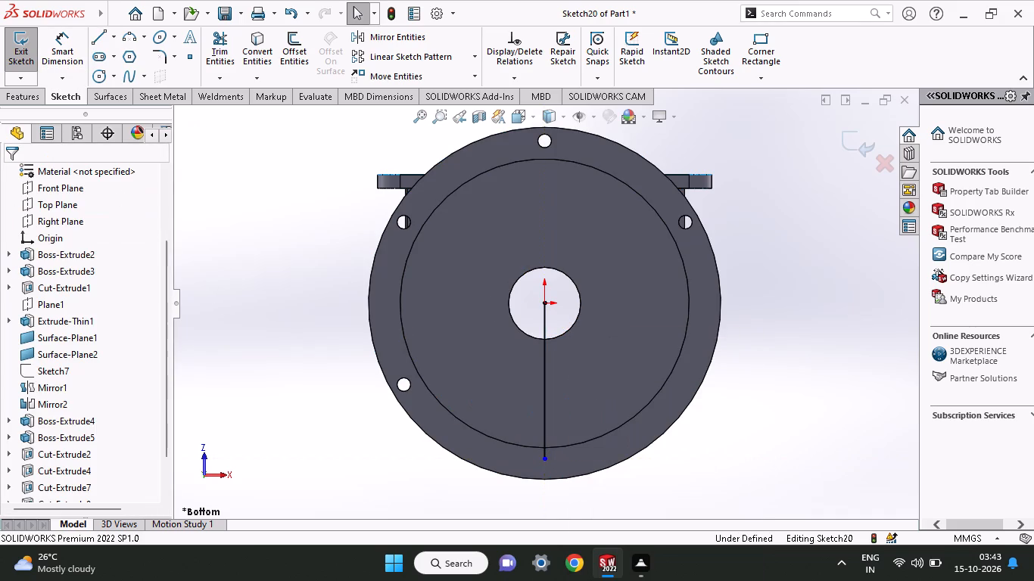
# Set the vertical line's length to 36 mm.
pyautogui.click(60, 50)
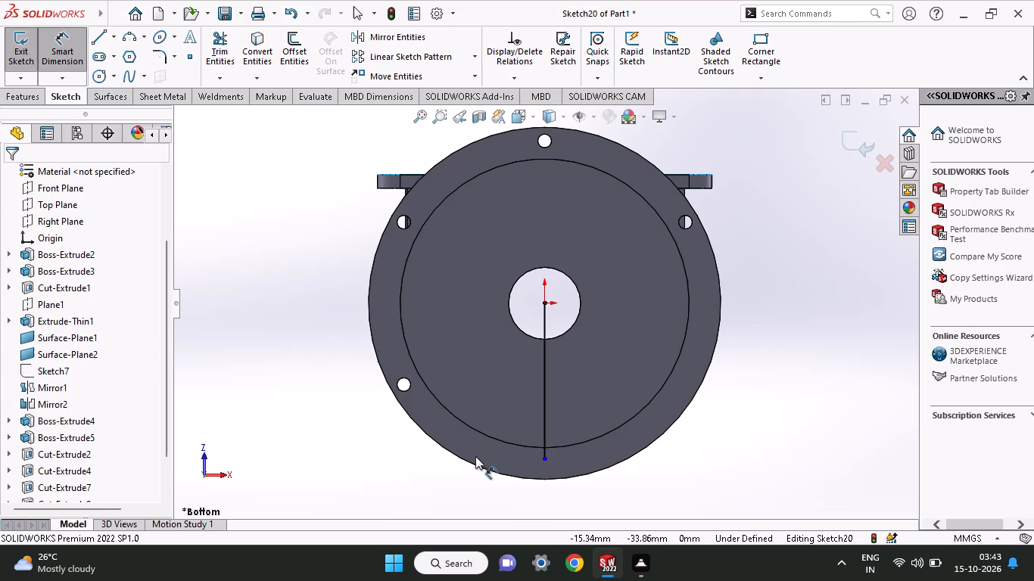
pyautogui.click(547, 358)
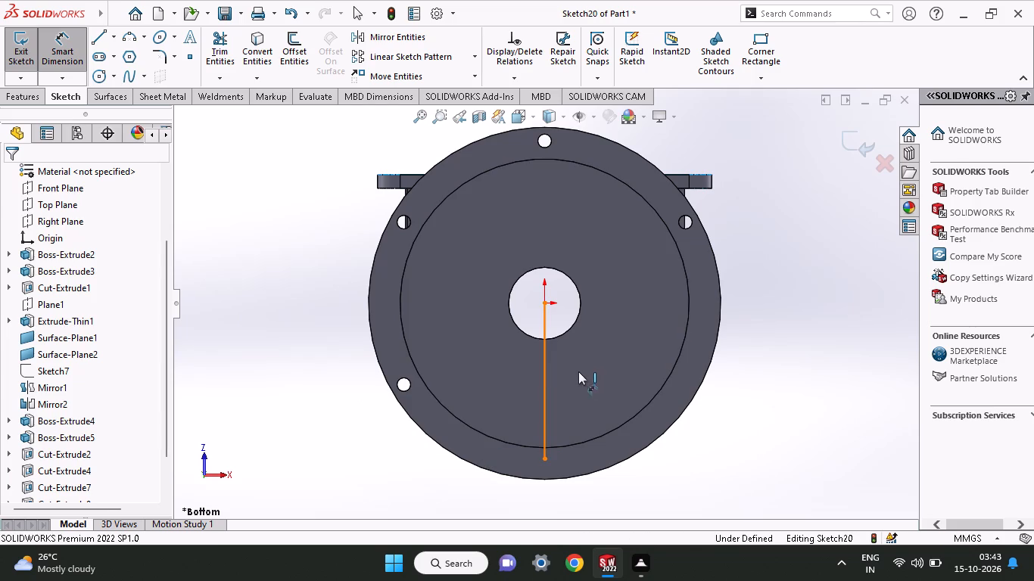
pyautogui.click(582, 373)
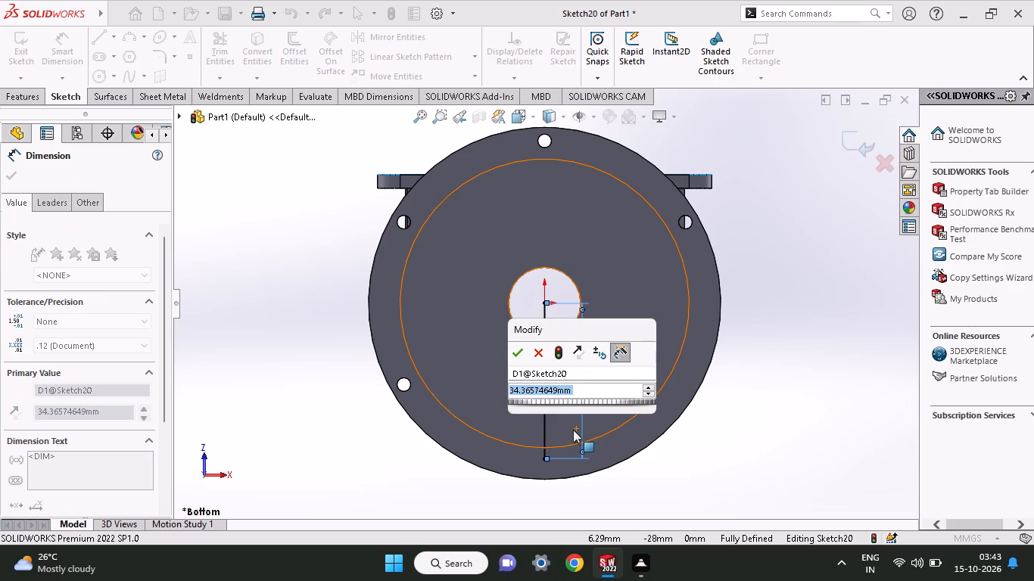
pyautogui.write('36')
pyautogui.press('Return')
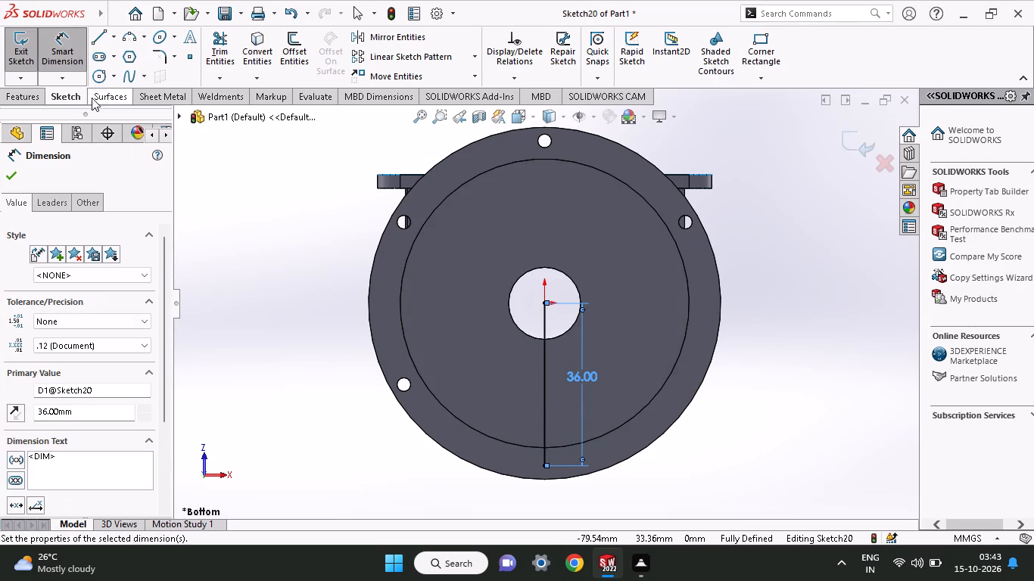
# Sketch a circle centred on the vertical line's lower endpoint and set its diameter to 3 mm.
pyautogui.click(98, 79)
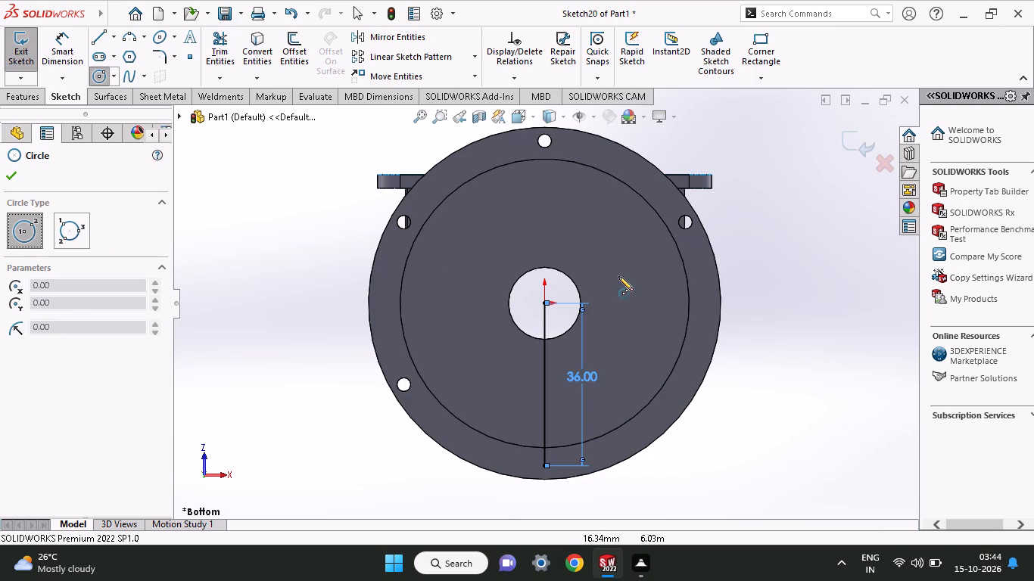
pyautogui.click(543, 465)
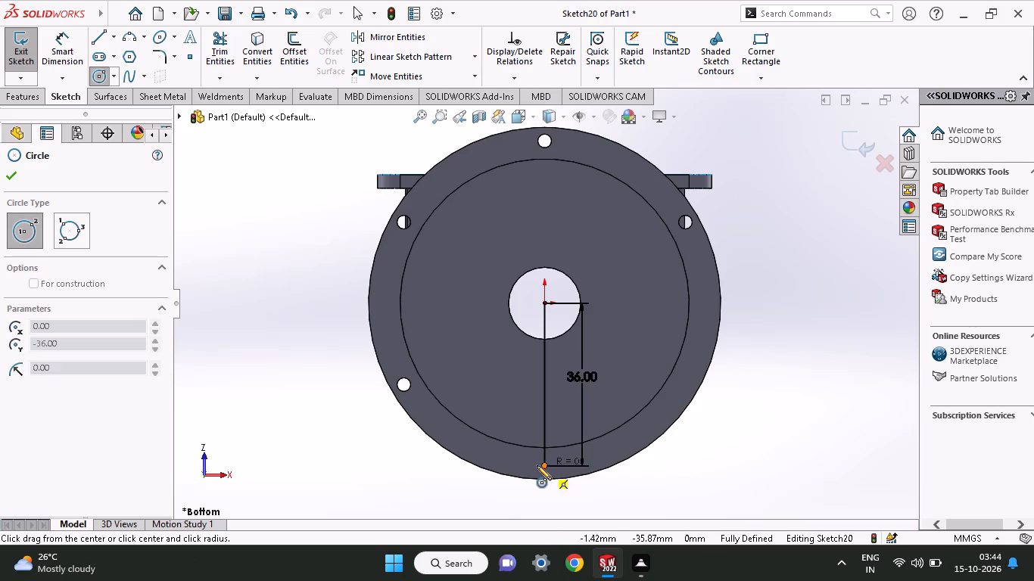
pyautogui.click(535, 465)
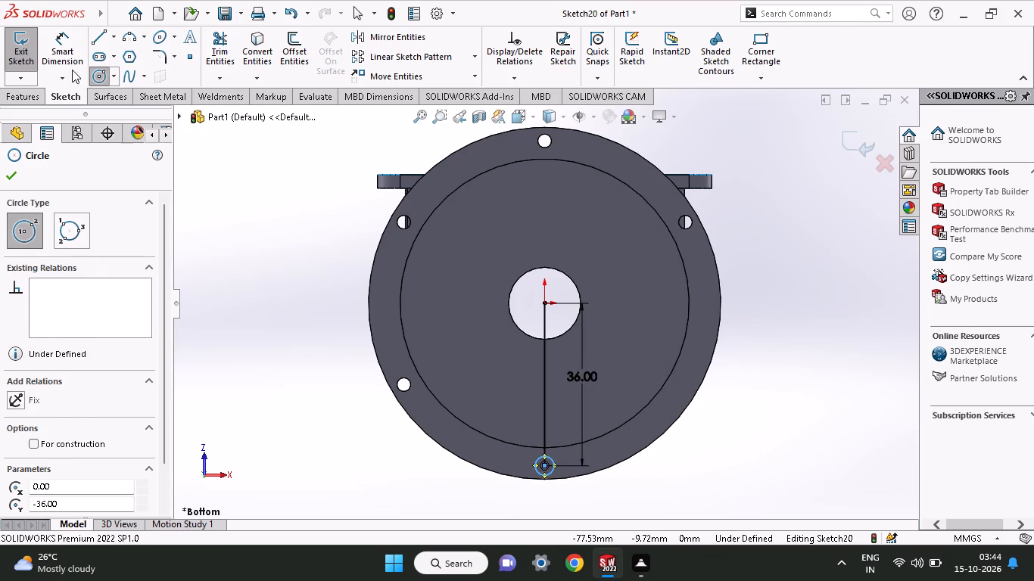
pyautogui.click(71, 61)
pyautogui.click(534, 468)
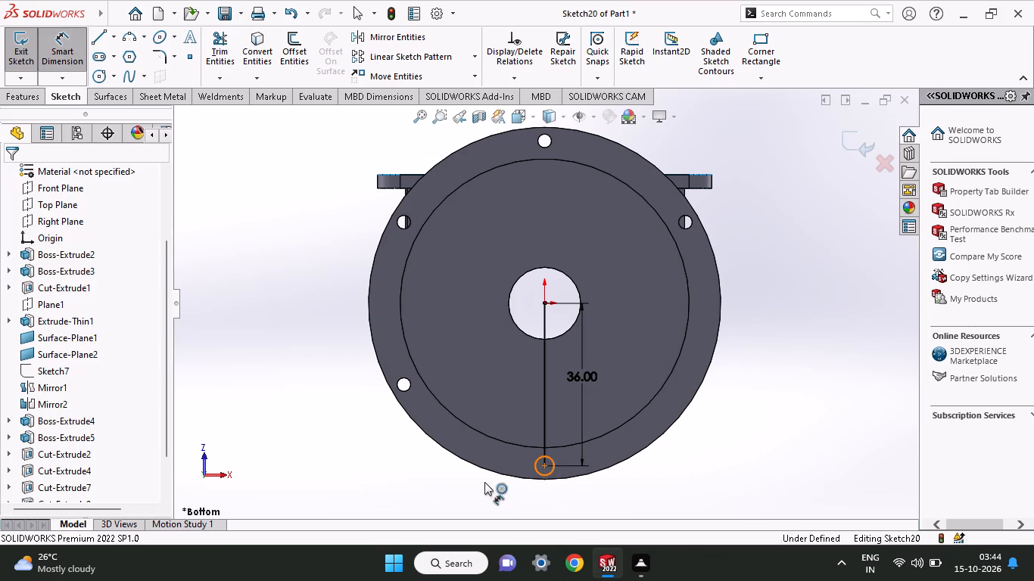
pyautogui.click(481, 482)
pyautogui.press('3')
pyautogui.press('Return')
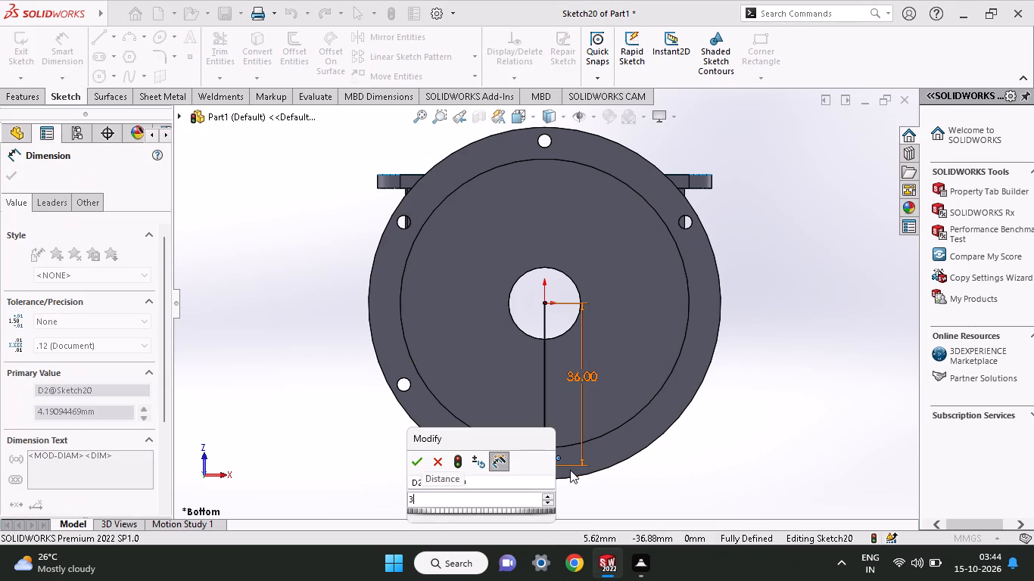
# Cut the fifth hole's 3 mm circle into the flange with an 11 mm blind Extruded Cut.
pyautogui.click(24, 102)
pyautogui.click(232, 48)
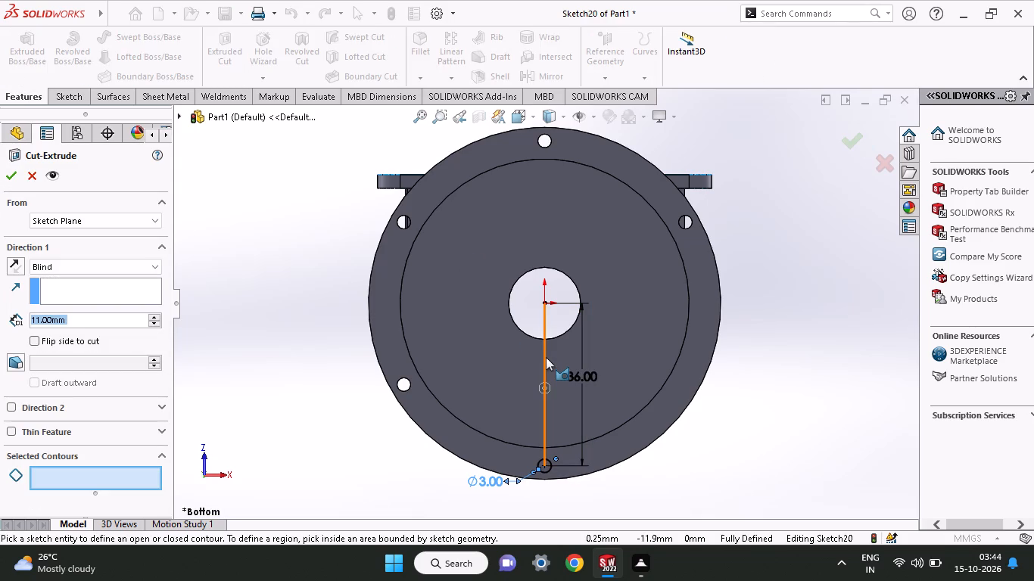
pyautogui.click(549, 473)
pyautogui.moveTo(363, 464); pyautogui.dragTo(357, 467, button='middle')
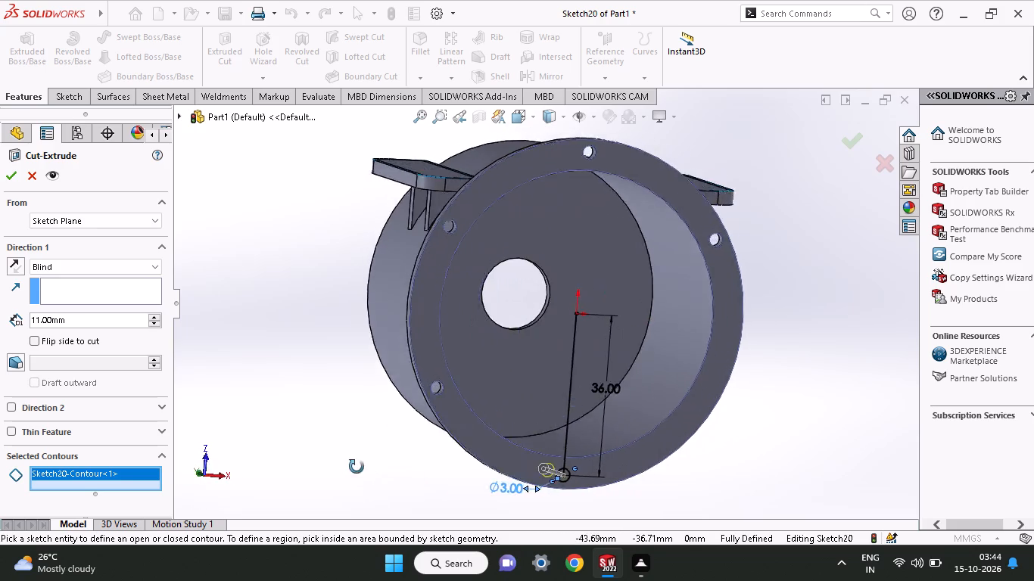
pyautogui.moveTo(357, 467); pyautogui.dragTo(347, 464, button='middle')
pyautogui.click(13, 174)
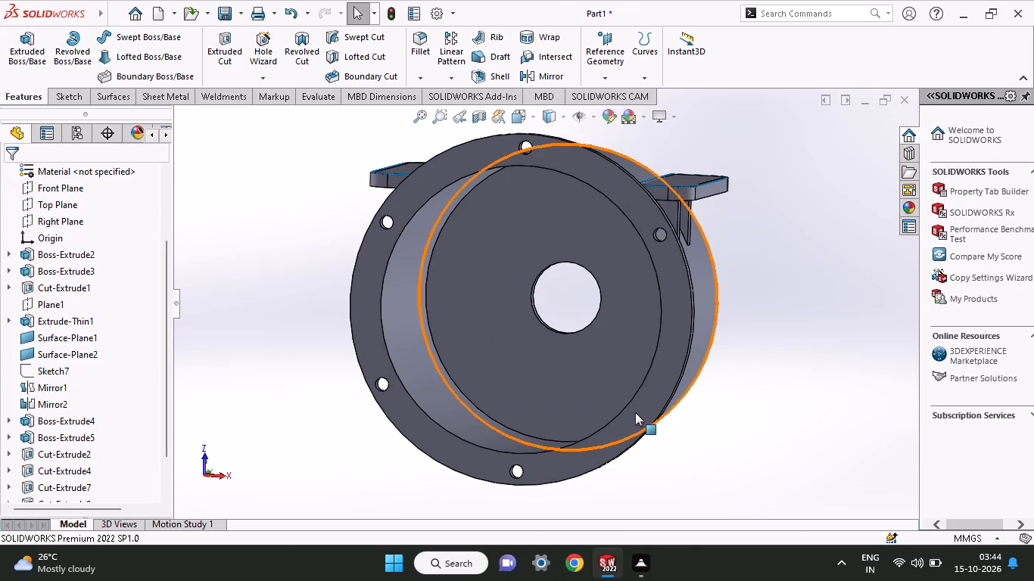
# Start a sketch on the flange ring face and draw a slanted line about 47 mm long from the origin, down past the ring's outer edge.
pyautogui.click(650, 396)
pyautogui.click(724, 352)
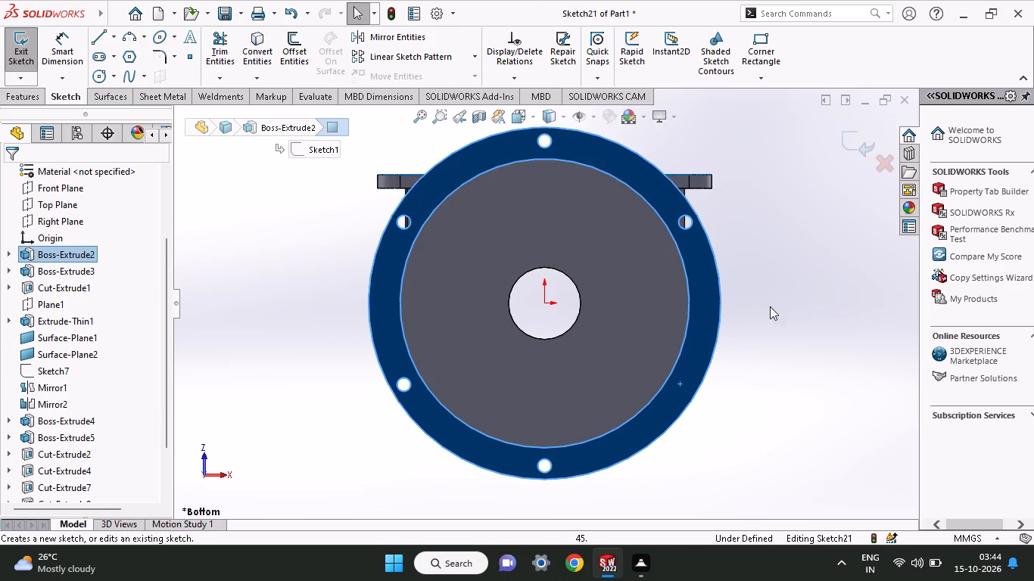
pyautogui.click(101, 42)
pyautogui.click(548, 301)
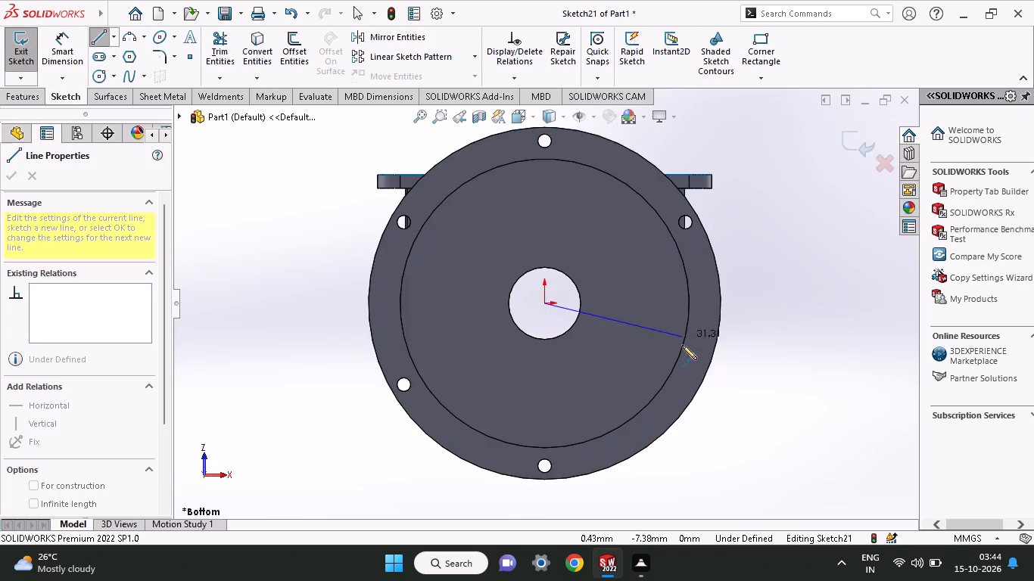
pyautogui.click(727, 413)
pyautogui.rightClick(756, 353)
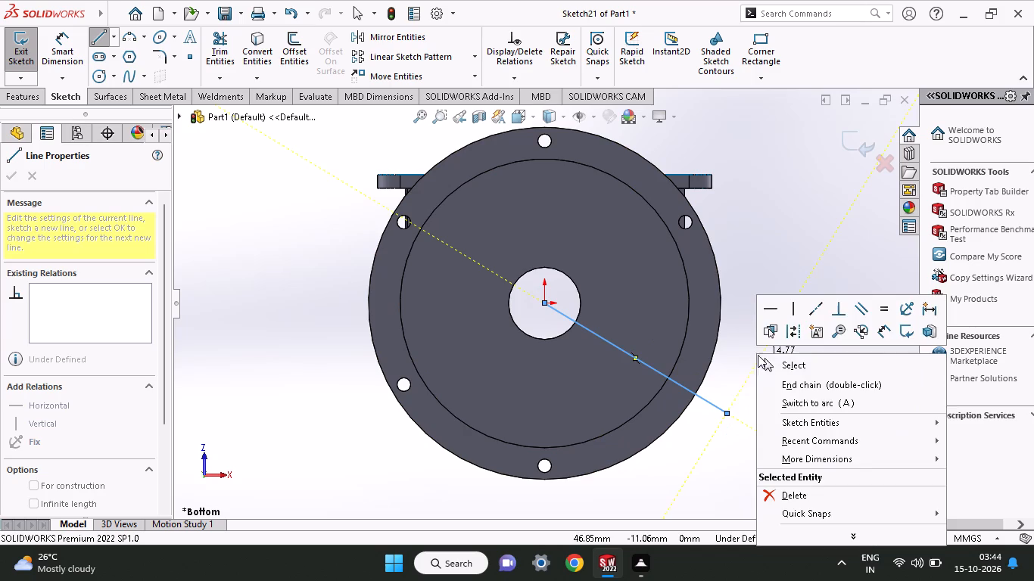
pyautogui.click(768, 364)
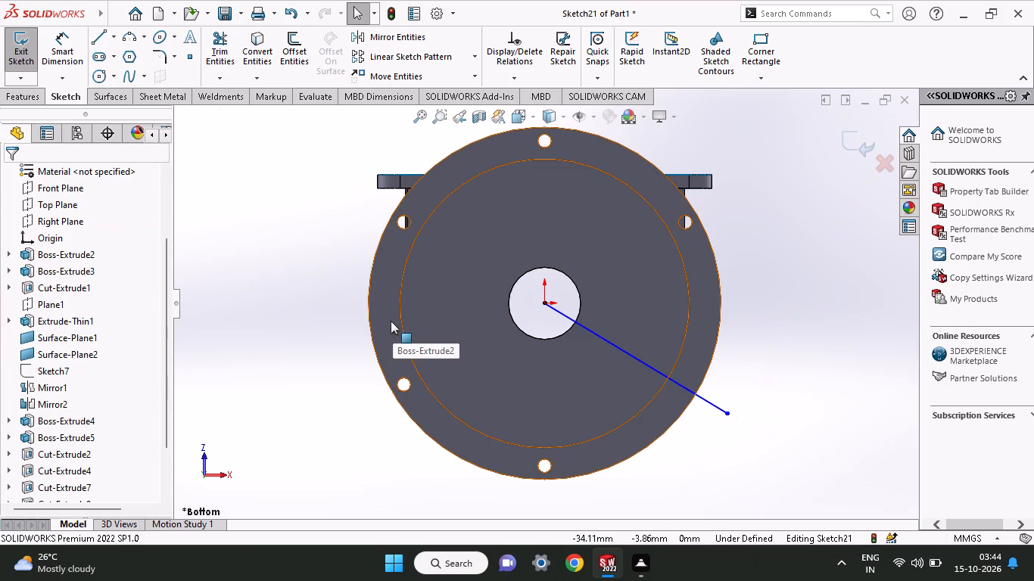
# Draw a 36 mm vertical line from the origin down to the centre of the lowest flange hole.
pyautogui.click(95, 33)
pyautogui.click(547, 306)
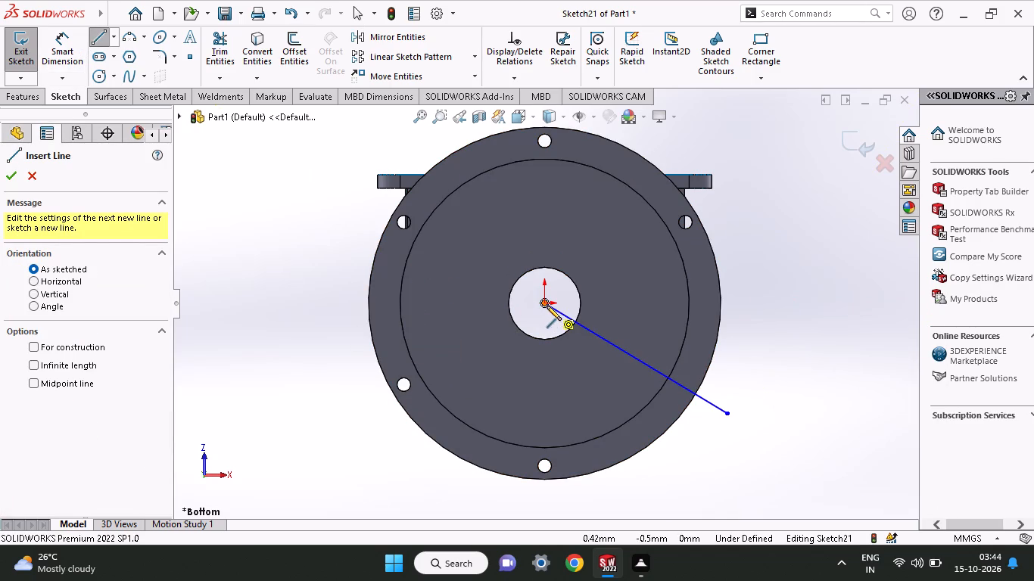
pyautogui.click(543, 466)
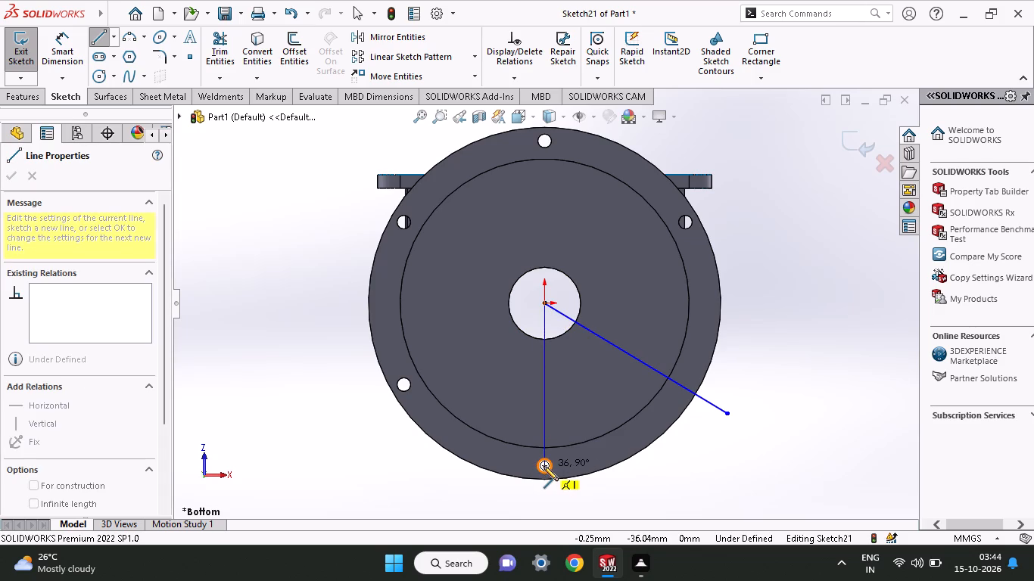
pyautogui.rightClick(560, 412)
pyautogui.click(575, 393)
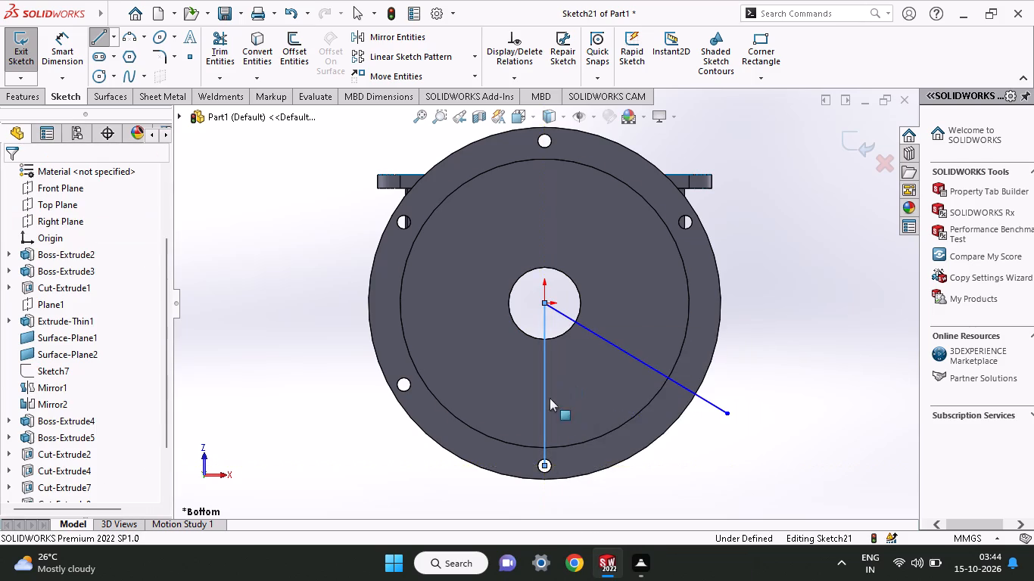
# Set the angle between the vertical line and the slanted line to 60 degrees.
pyautogui.click(76, 60)
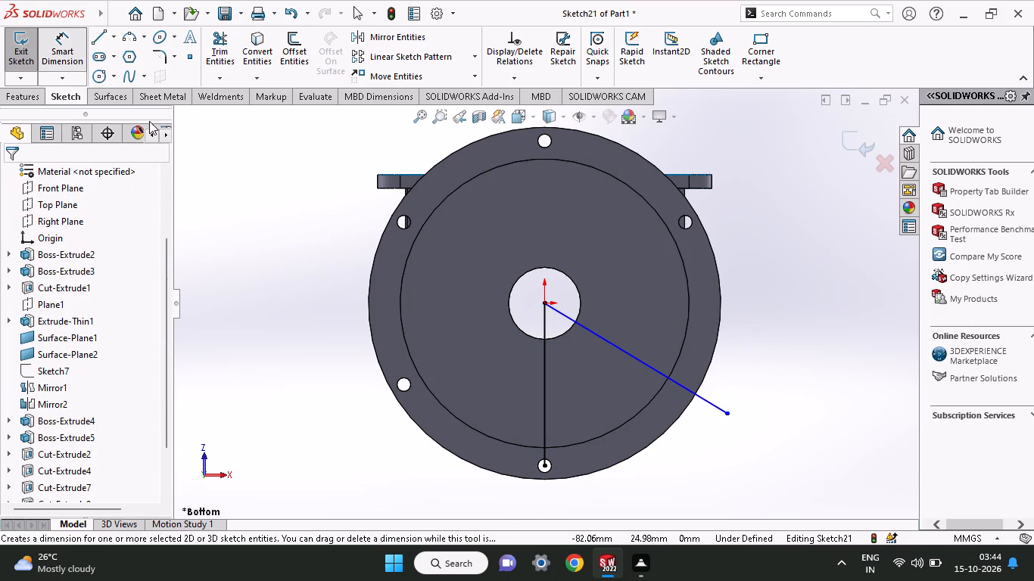
pyautogui.click(547, 370)
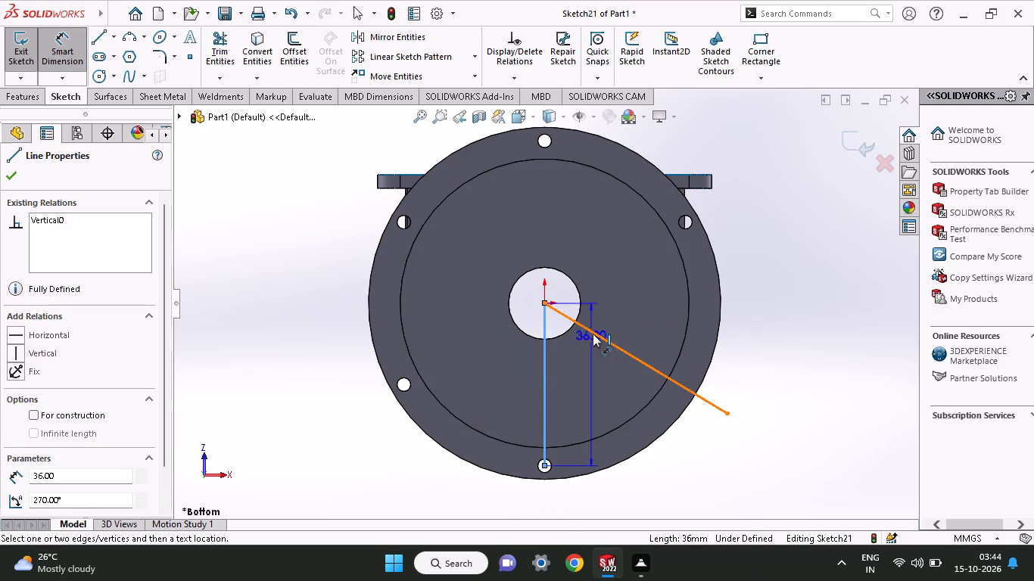
pyautogui.click(593, 334)
pyautogui.click(584, 364)
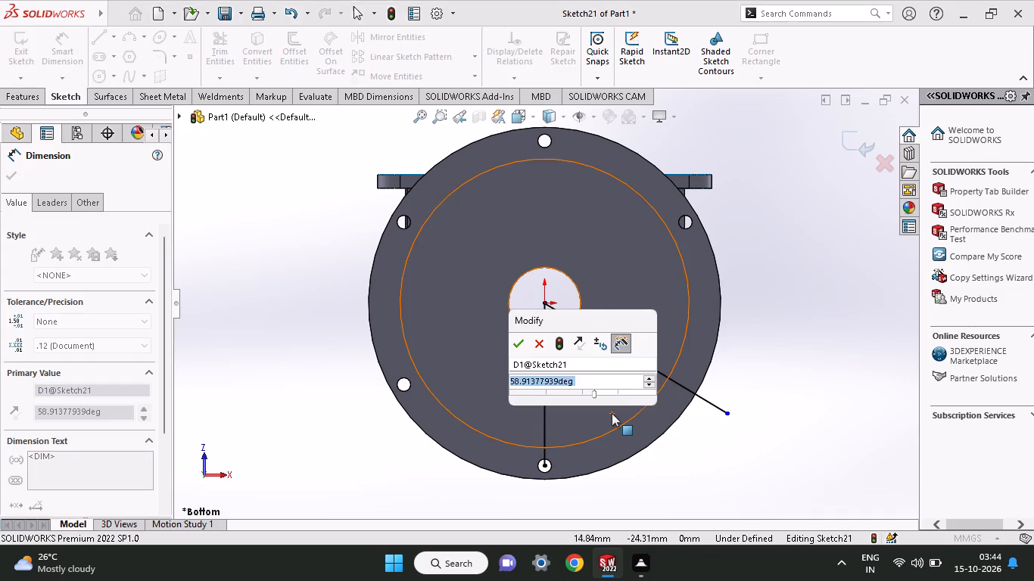
pyautogui.write('60')
pyautogui.press('Return')
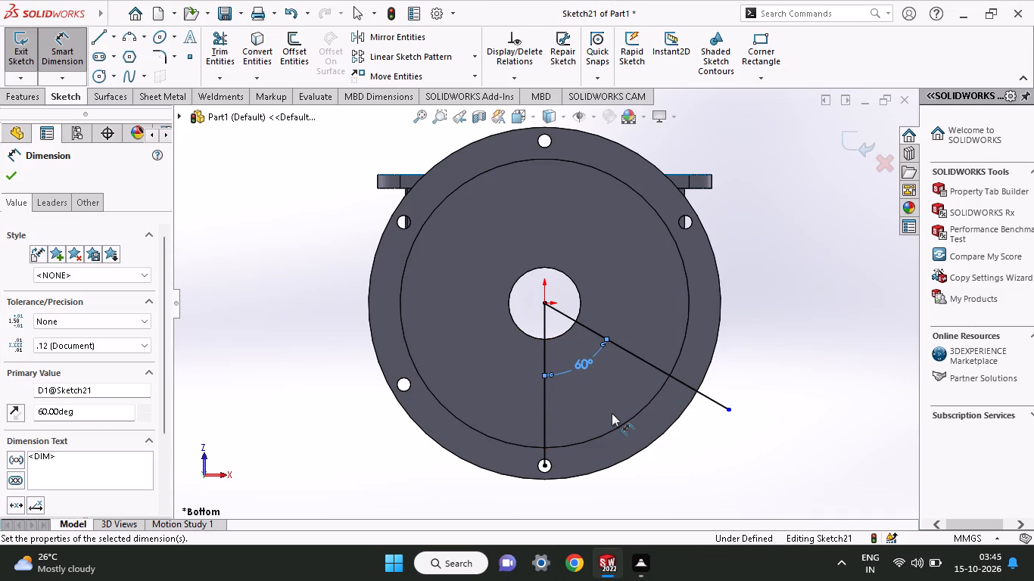
# Set the slanted line's length to 36 mm.
pyautogui.click(639, 356)
pyautogui.click(639, 324)
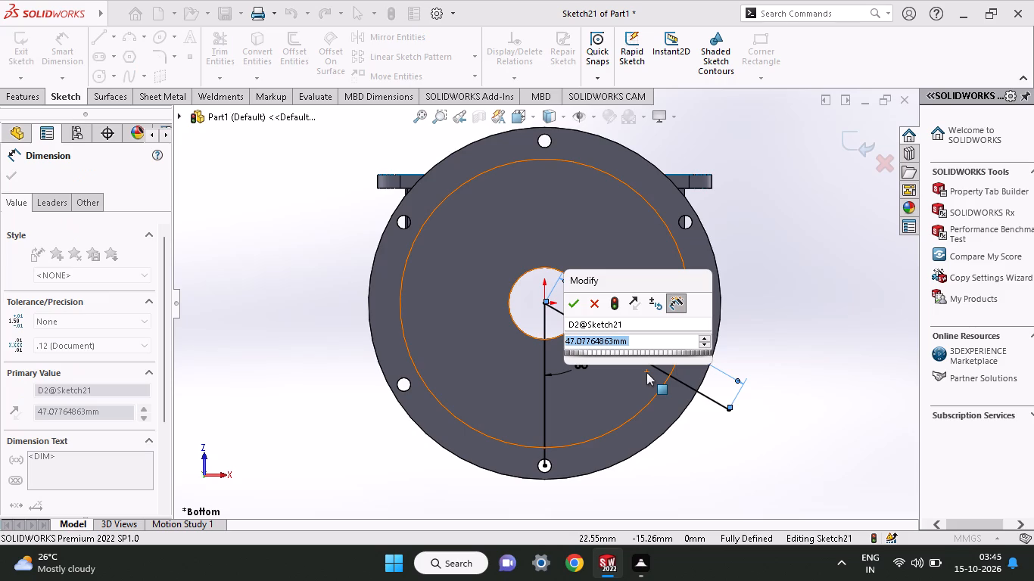
pyautogui.write('36')
pyautogui.press('Return')
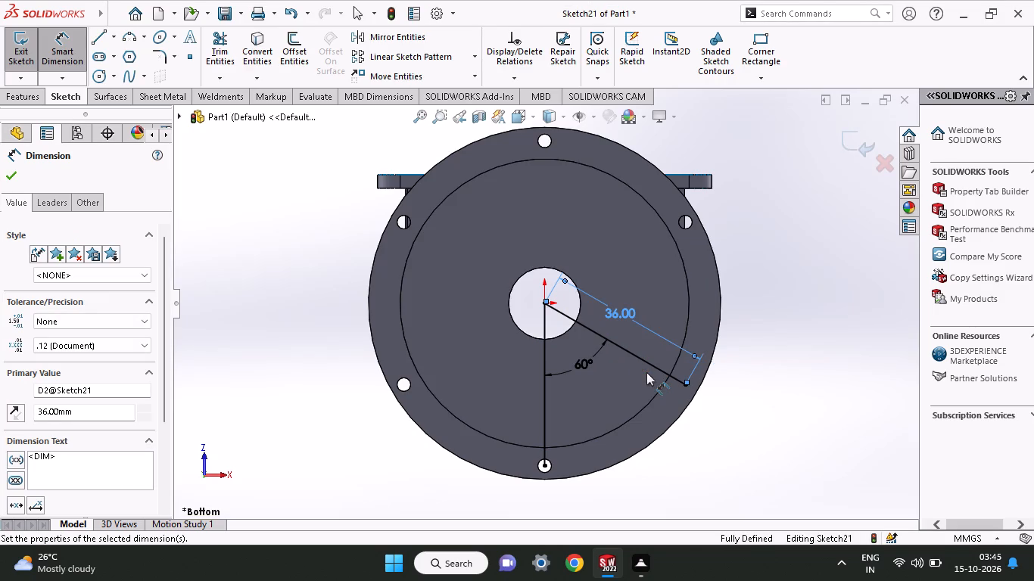
# Sketch a circle centred on the slanted line's outer endpoint and set its diameter to 3 mm.
pyautogui.click(102, 73)
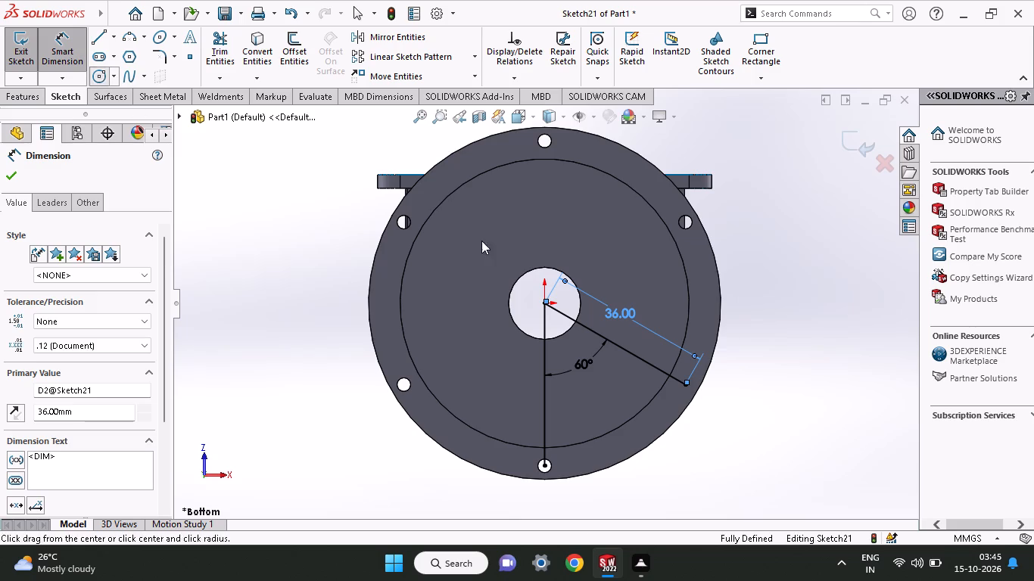
pyautogui.click(689, 386)
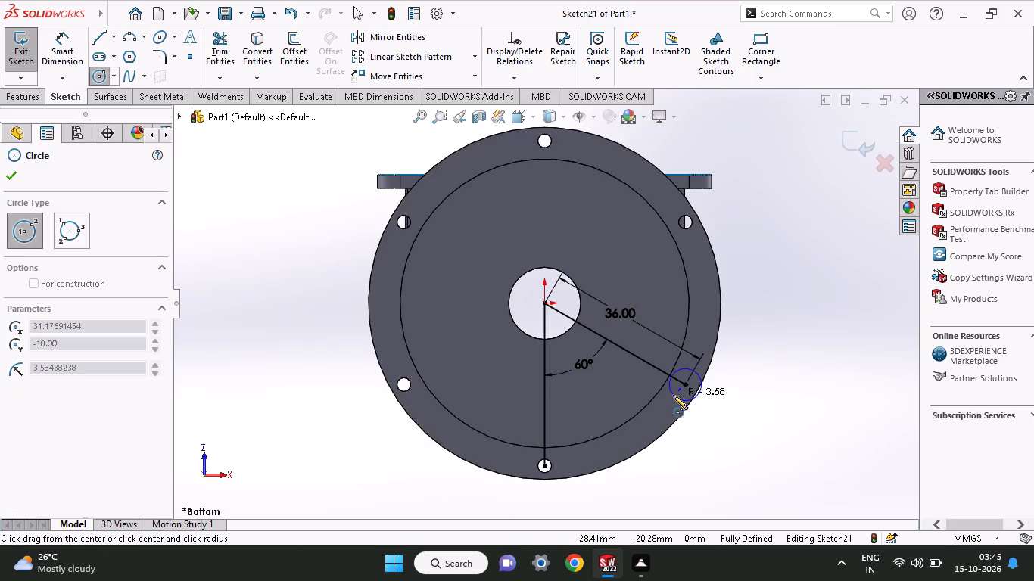
pyautogui.click(680, 389)
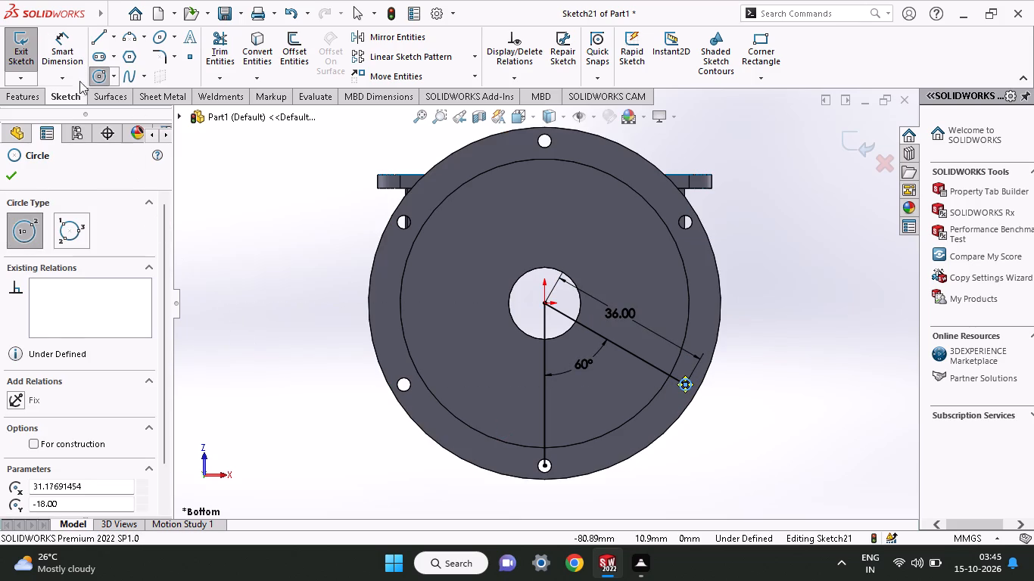
pyautogui.click(51, 54)
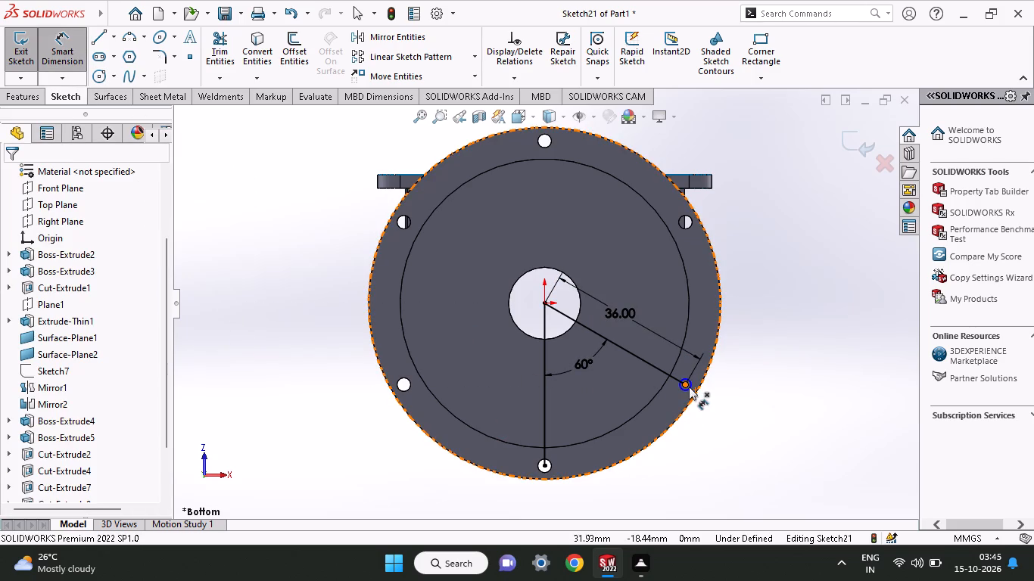
pyautogui.click(689, 387)
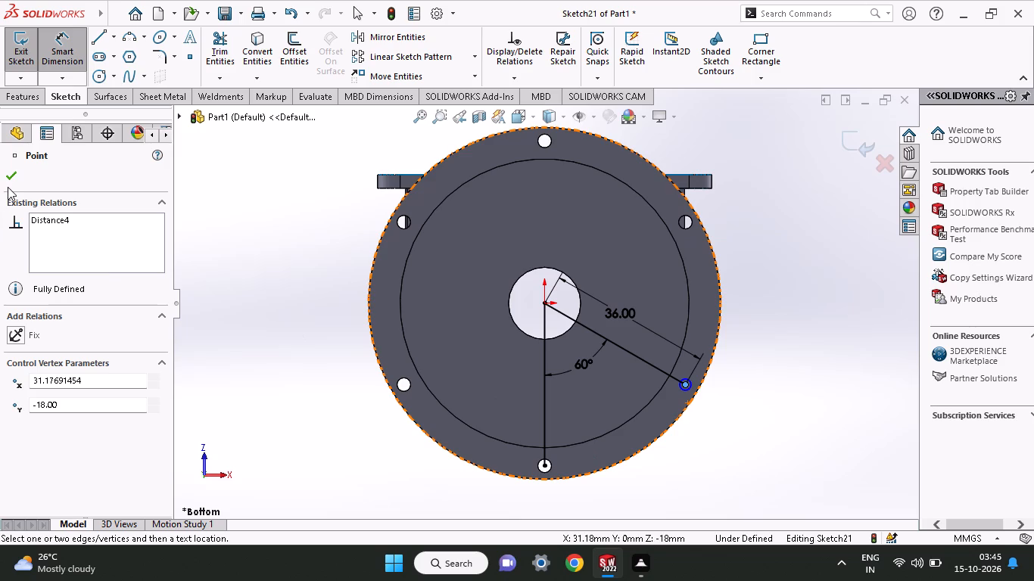
pyautogui.click(11, 182)
pyautogui.click(75, 54)
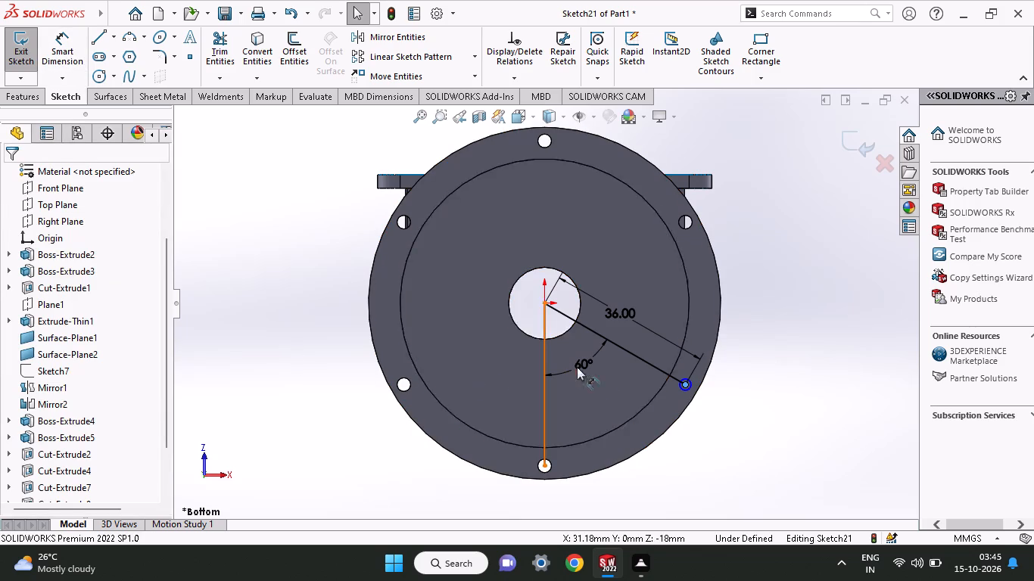
pyautogui.click(64, 37)
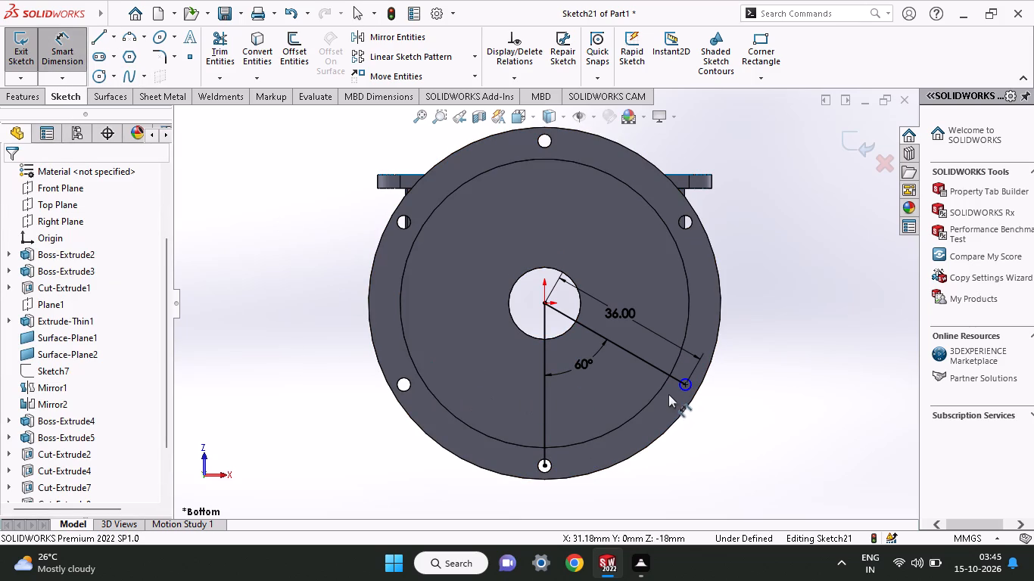
pyautogui.click(677, 388)
pyautogui.click(663, 408)
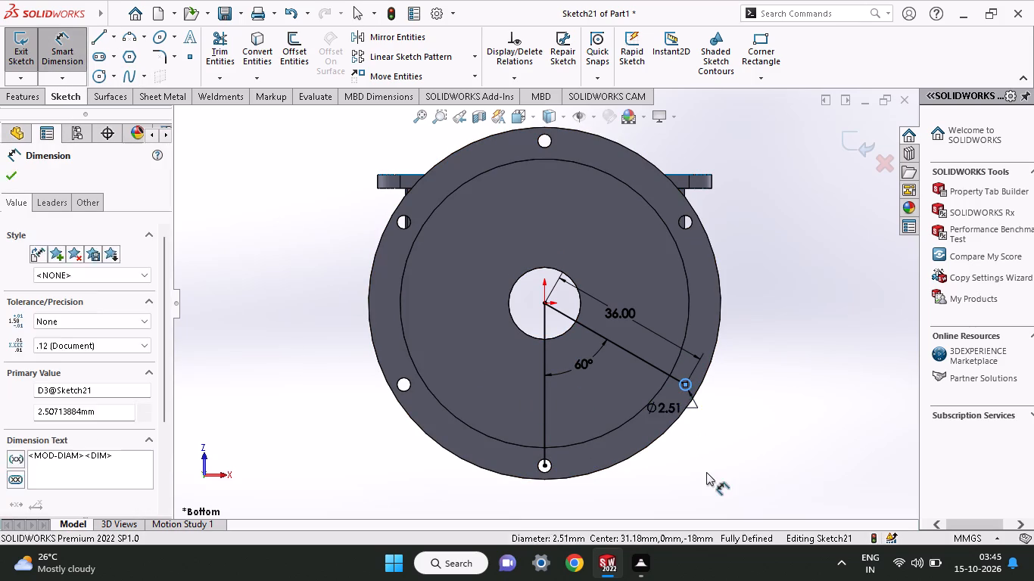
pyautogui.press('3')
pyautogui.press('Return')
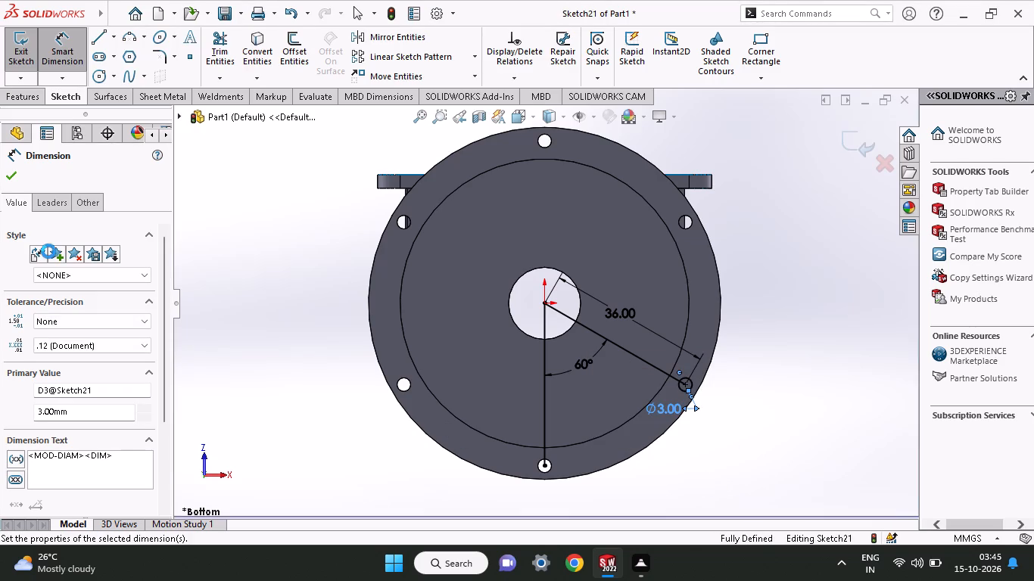
# Cut the sixth hole's 3 mm circle into the flange with an 11 mm blind Extruded Cut.
pyautogui.click(1, 92)
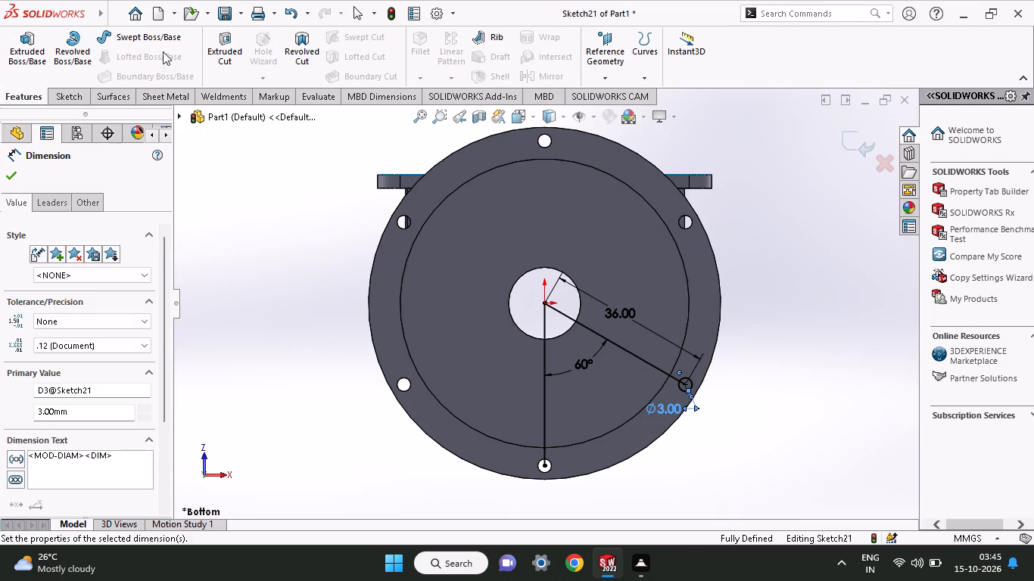
pyautogui.click(207, 42)
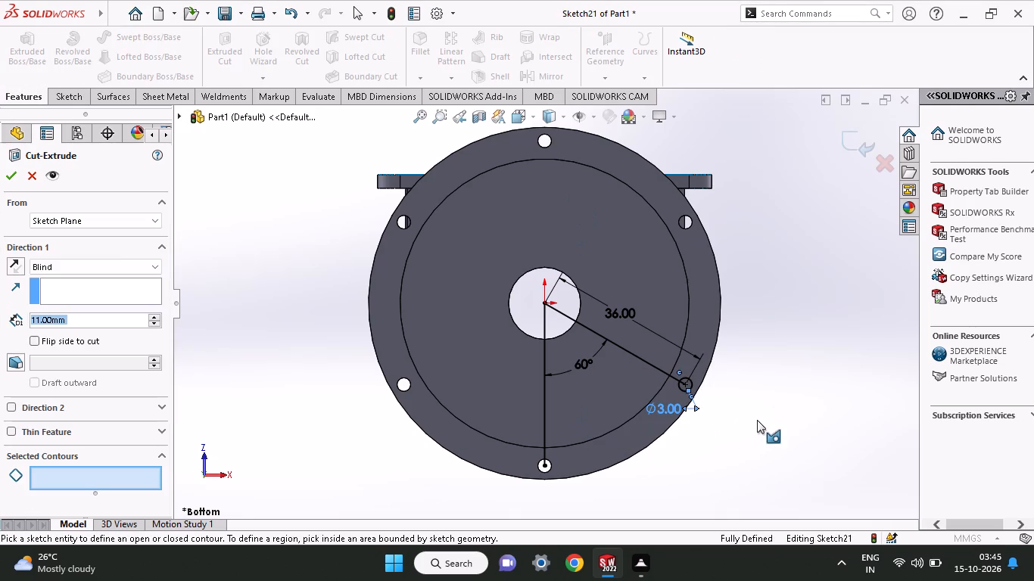
pyautogui.click(692, 390)
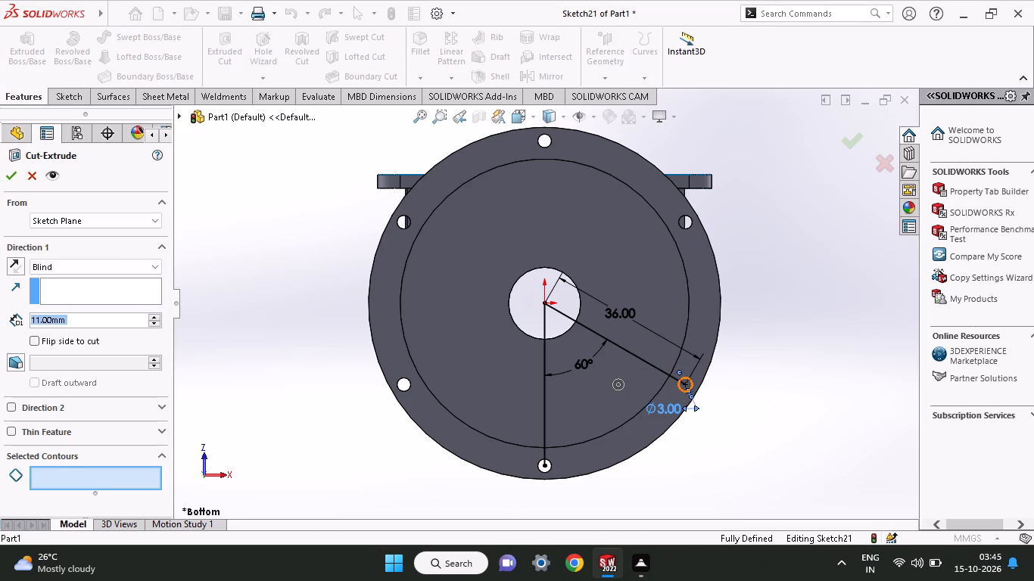
pyautogui.click(7, 172)
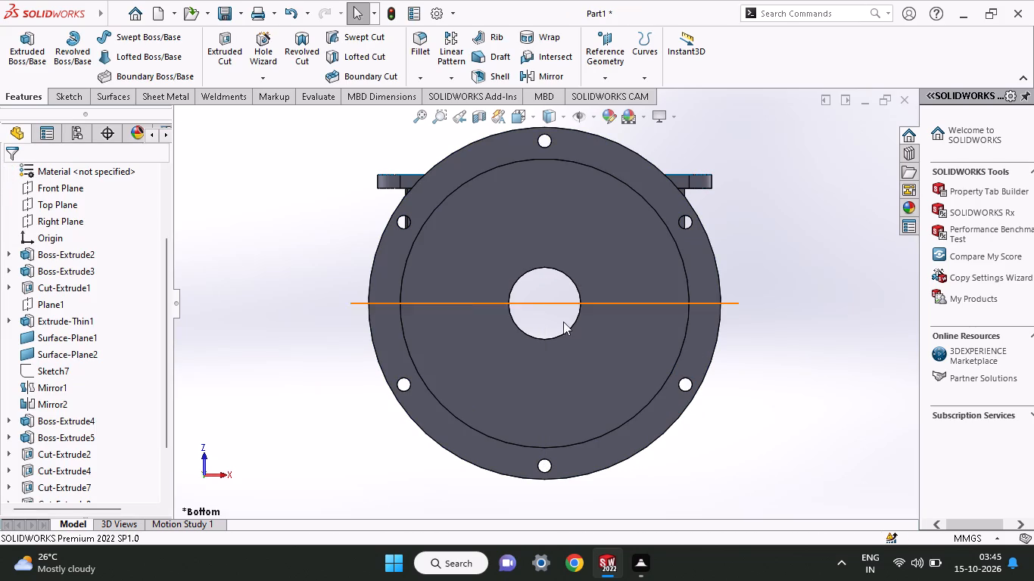
# Inspect the flange holes, side flanges and ribs from several angles, and highlight the Top Plane to examine its position on the part.
pyautogui.moveTo(565, 405); pyautogui.dragTo(749, 465, button='middle')
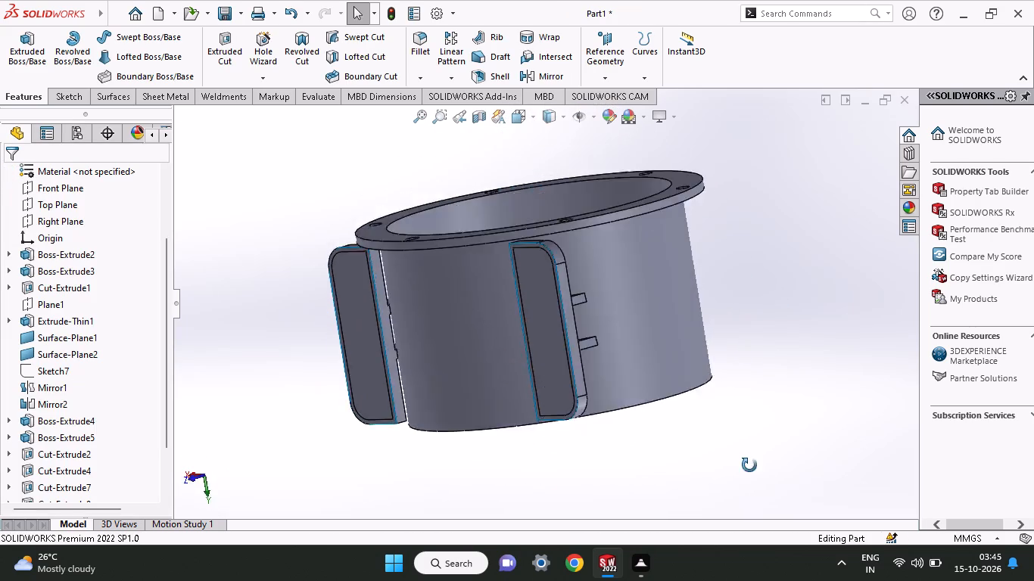
pyautogui.moveTo(749, 465); pyautogui.dragTo(673, 410, button='middle')
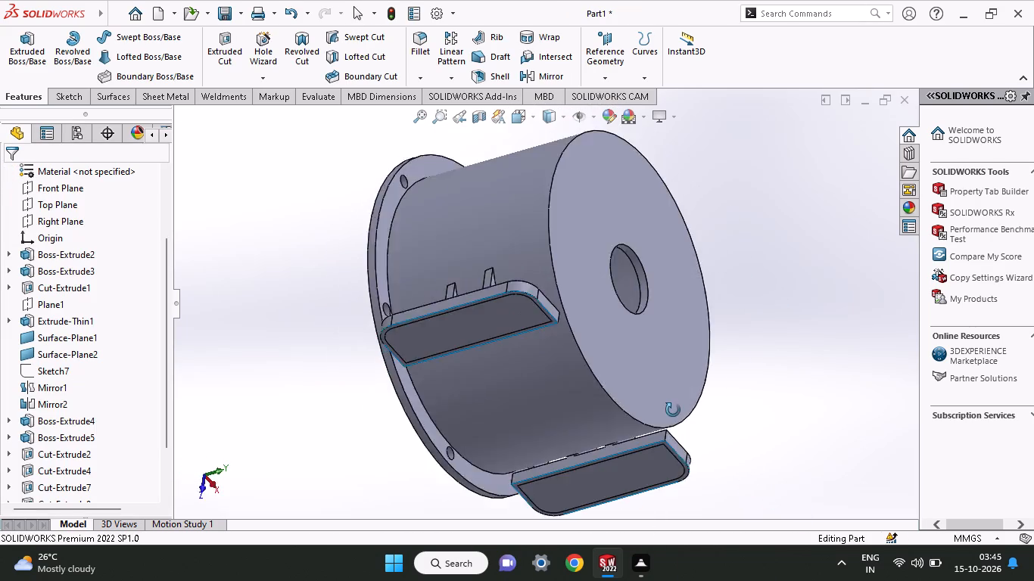
pyautogui.moveTo(673, 410); pyautogui.dragTo(846, 530, button='middle')
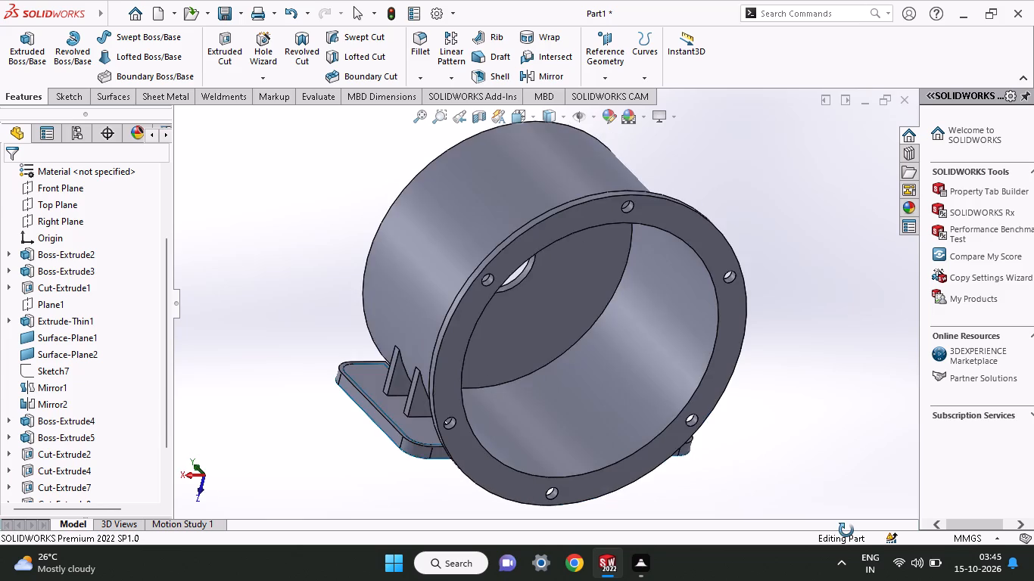
pyautogui.moveTo(846, 530); pyautogui.dragTo(822, 510, button='middle')
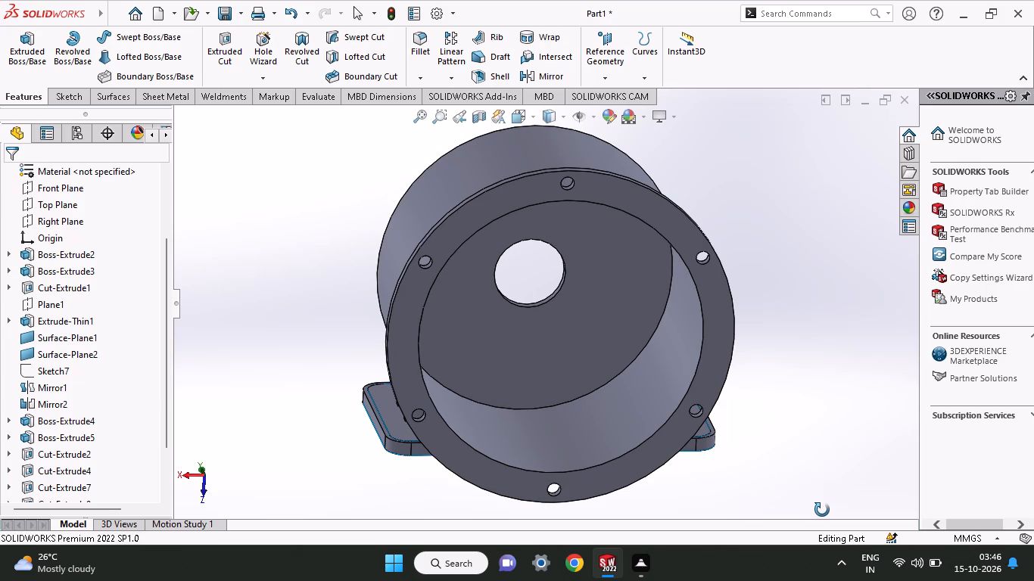
pyautogui.moveTo(822, 510); pyautogui.dragTo(814, 400, button='middle')
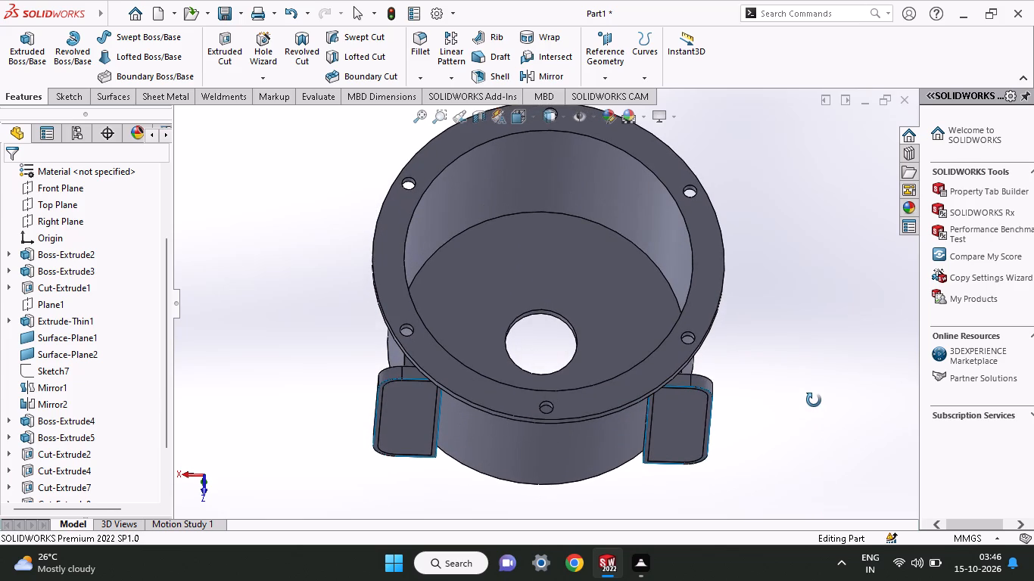
pyautogui.moveTo(814, 400); pyautogui.dragTo(819, 486, button='middle')
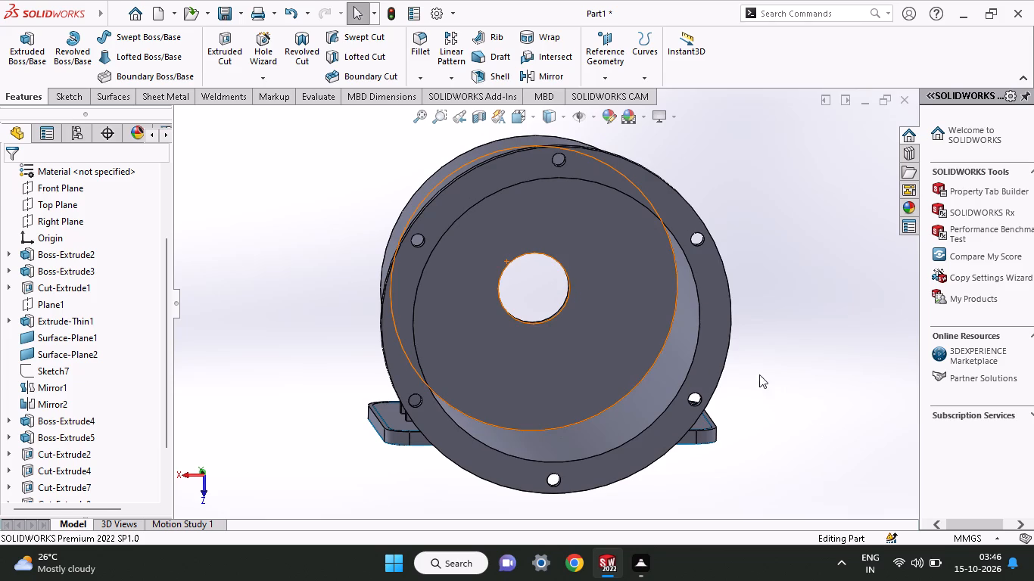
pyautogui.click(50, 206)
pyautogui.moveTo(353, 272); pyautogui.dragTo(391, 351, button='middle')
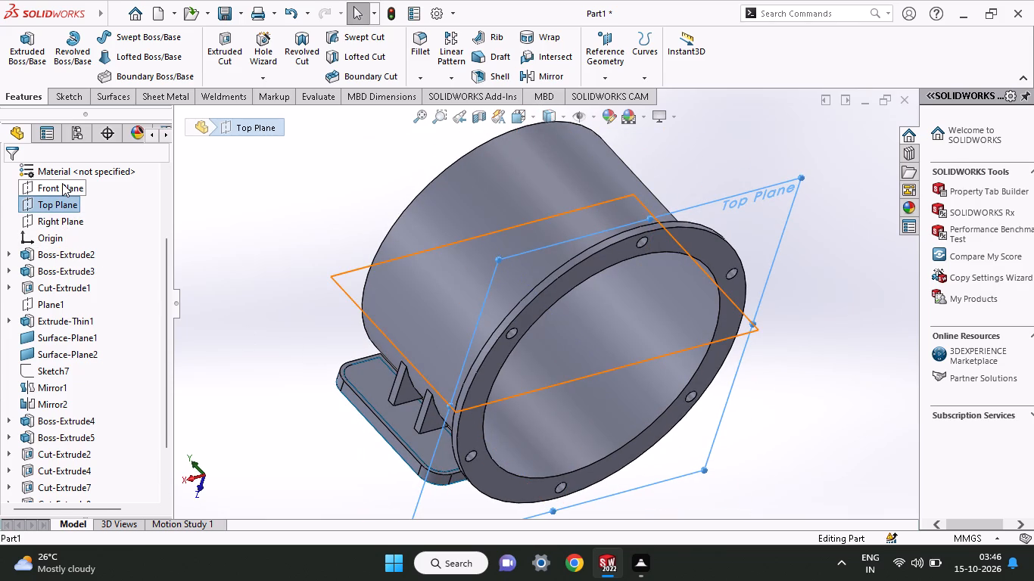
pyautogui.click(138, 278)
pyautogui.click(231, 247)
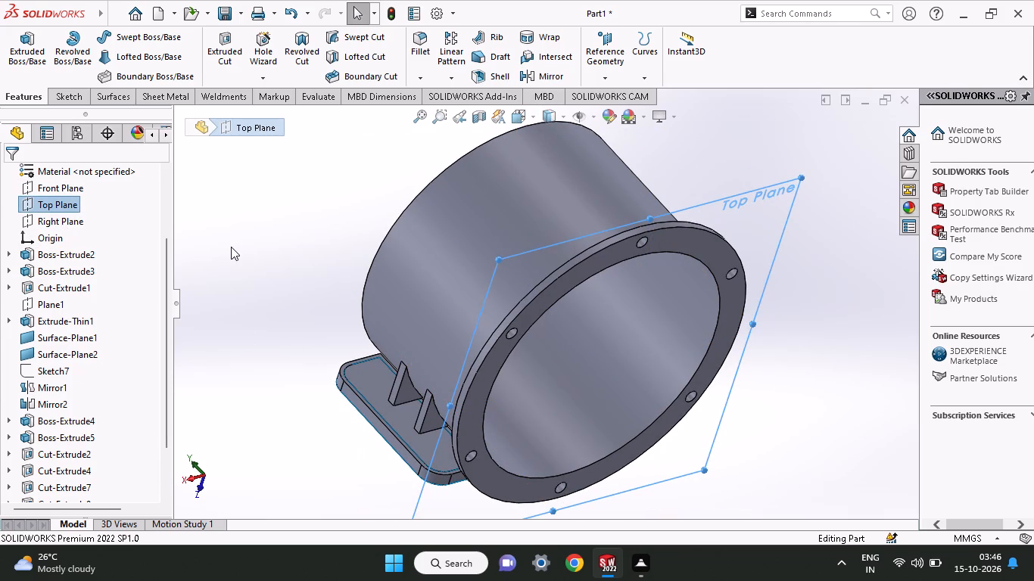
pyautogui.click(74, 207)
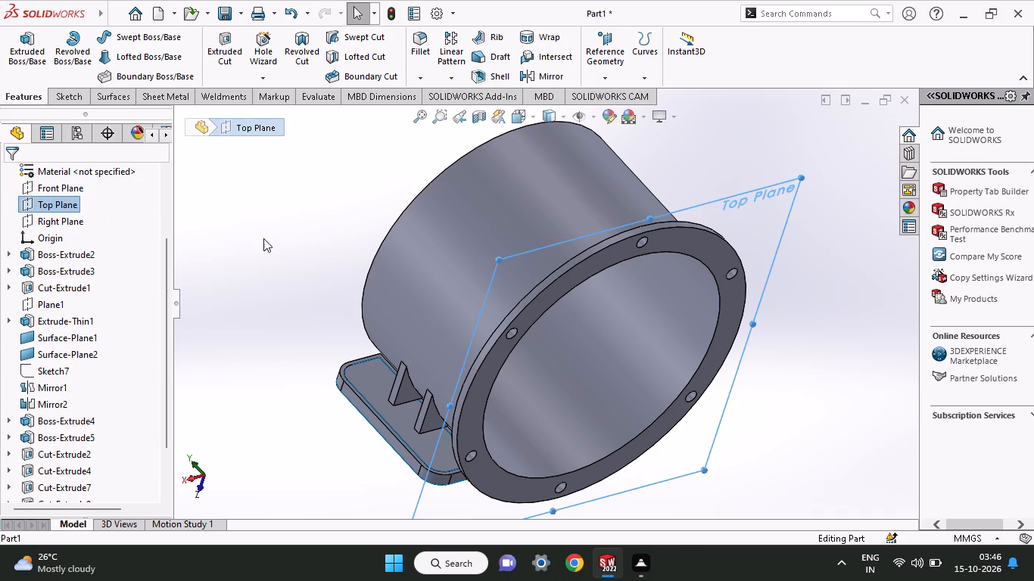
# Create a reference plane offset 22 mm from the Top Plane.
pyautogui.moveTo(262, 238); pyautogui.dragTo(293, 279, button='middle')
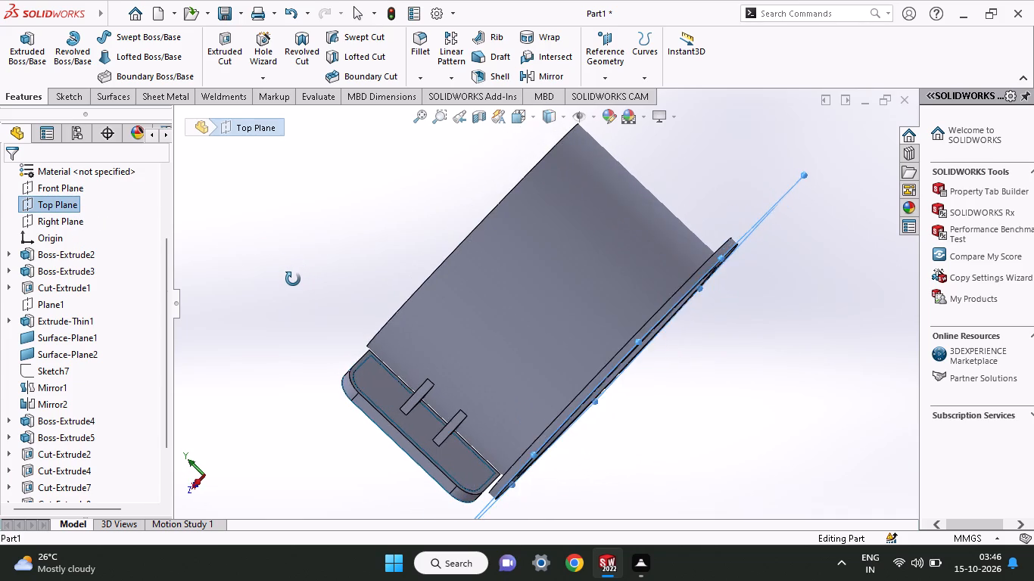
pyautogui.moveTo(293, 279); pyautogui.dragTo(252, 275, button='middle')
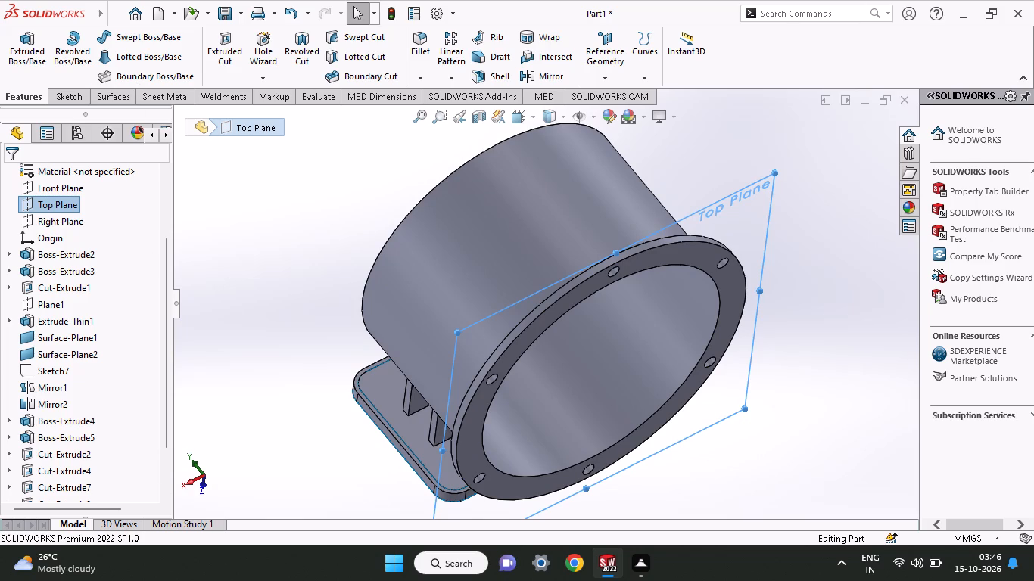
pyautogui.click(616, 79)
pyautogui.click(599, 102)
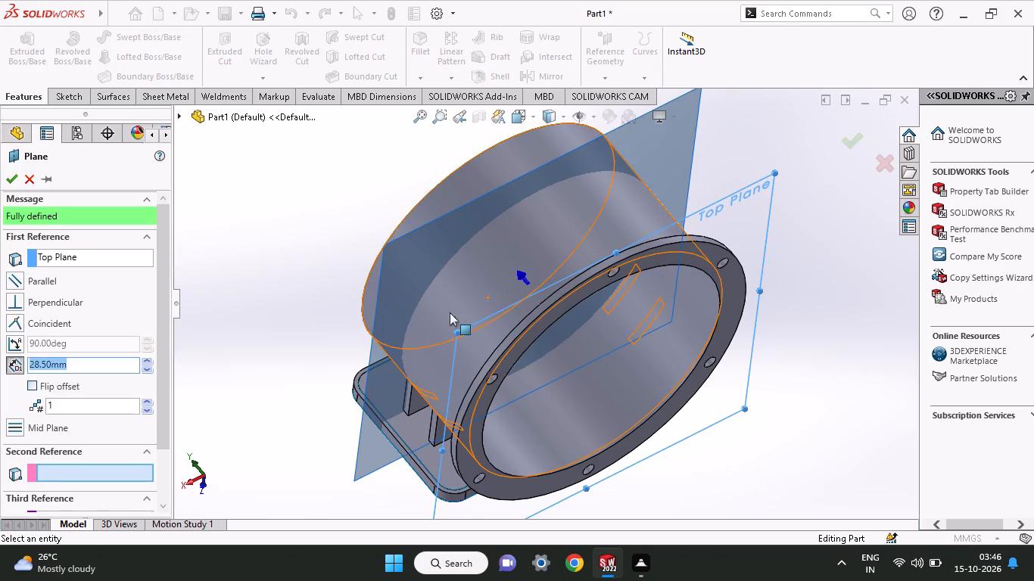
pyautogui.press('2')
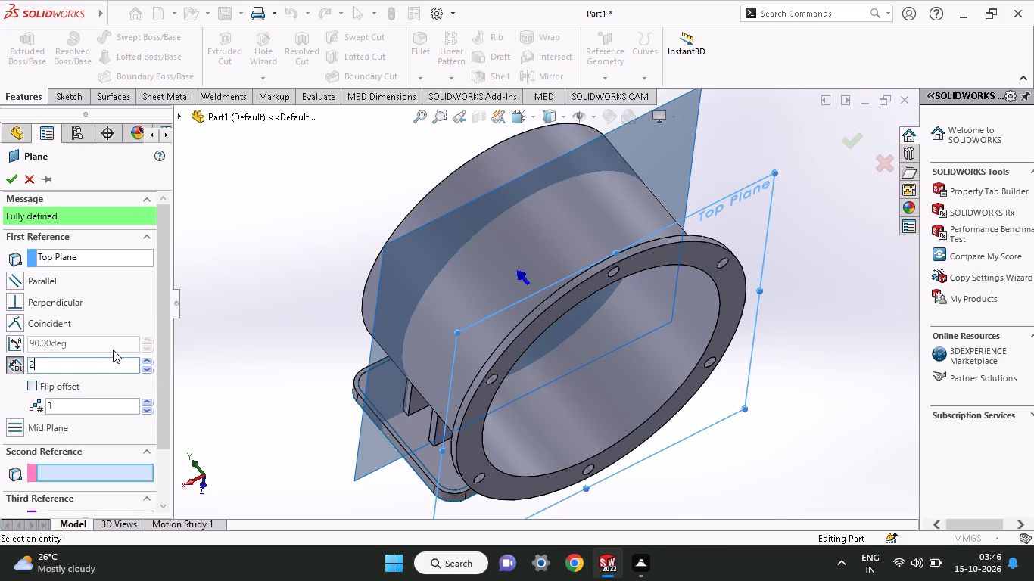
pyautogui.press('2')
pyautogui.press('Return')
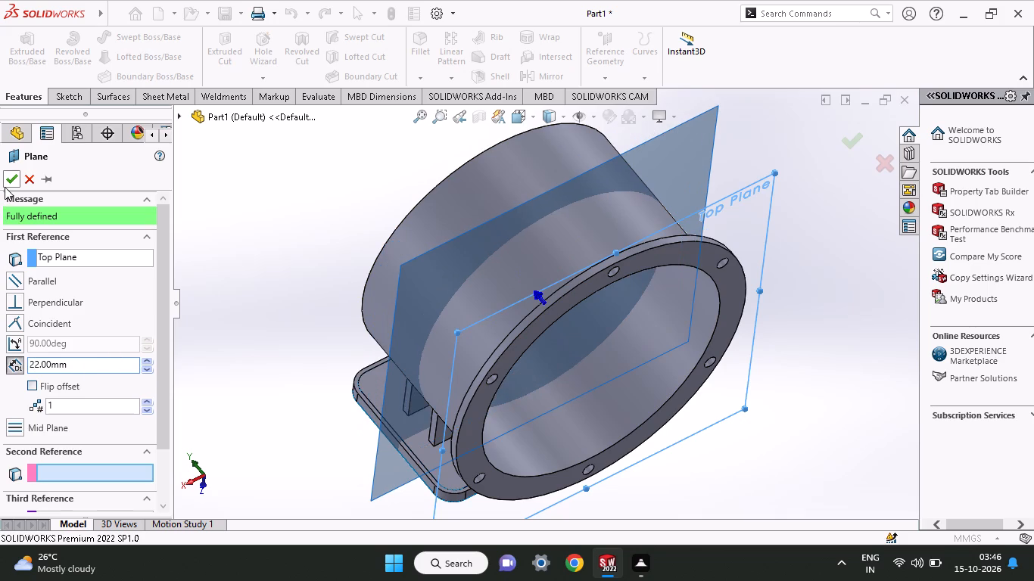
pyautogui.click(5, 186)
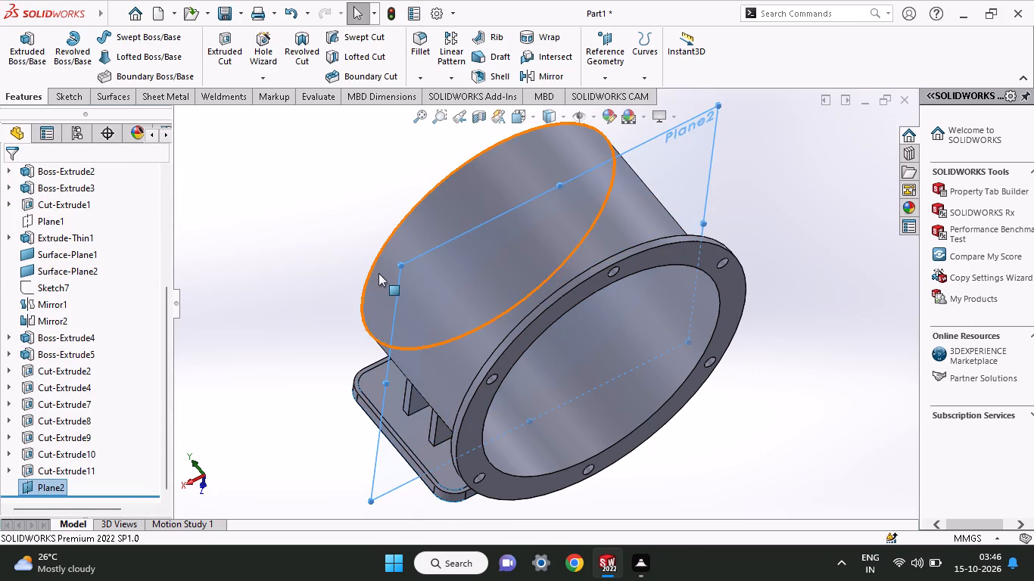
# Start a sketch on the new offset plane and draw a three-point arc of about 80 mm radius from the cylinder's edge to outside the flange.
pyautogui.moveTo(378, 273); pyautogui.dragTo(333, 175, button='middle')
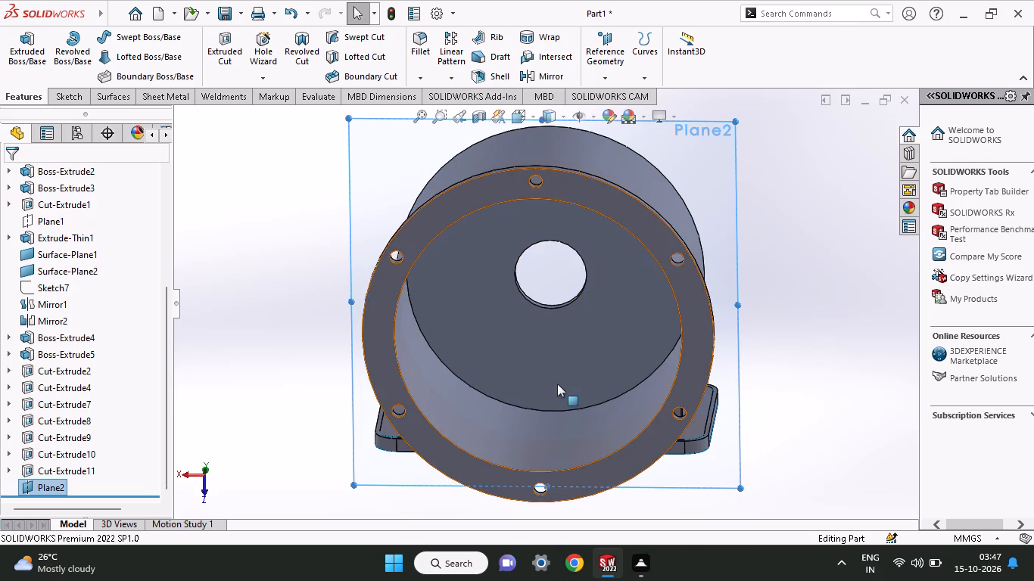
pyautogui.moveTo(557, 384); pyautogui.dragTo(575, 405, button='middle')
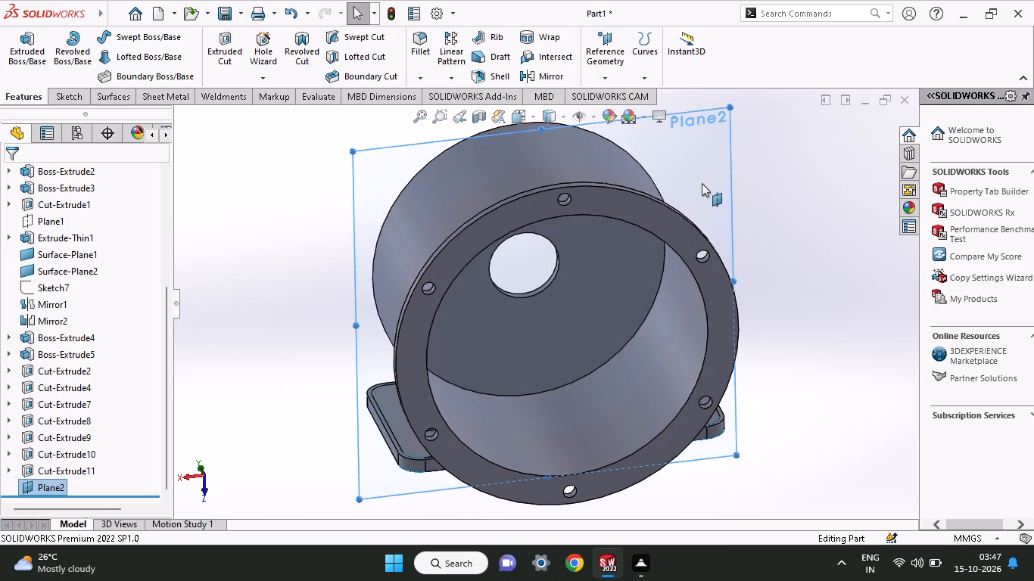
pyautogui.moveTo(701, 197); pyautogui.dragTo(699, 222, button='middle')
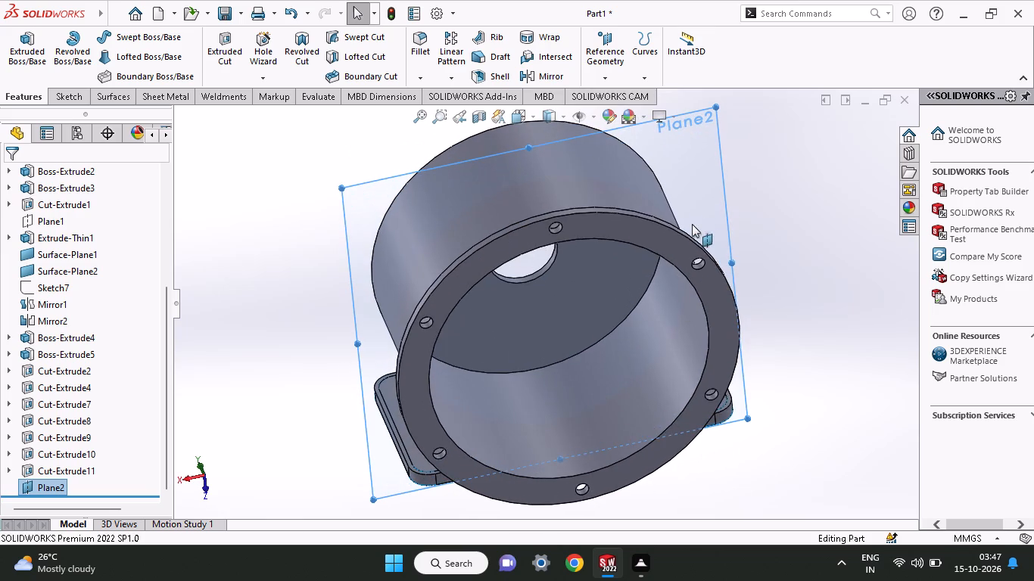
pyautogui.click(70, 99)
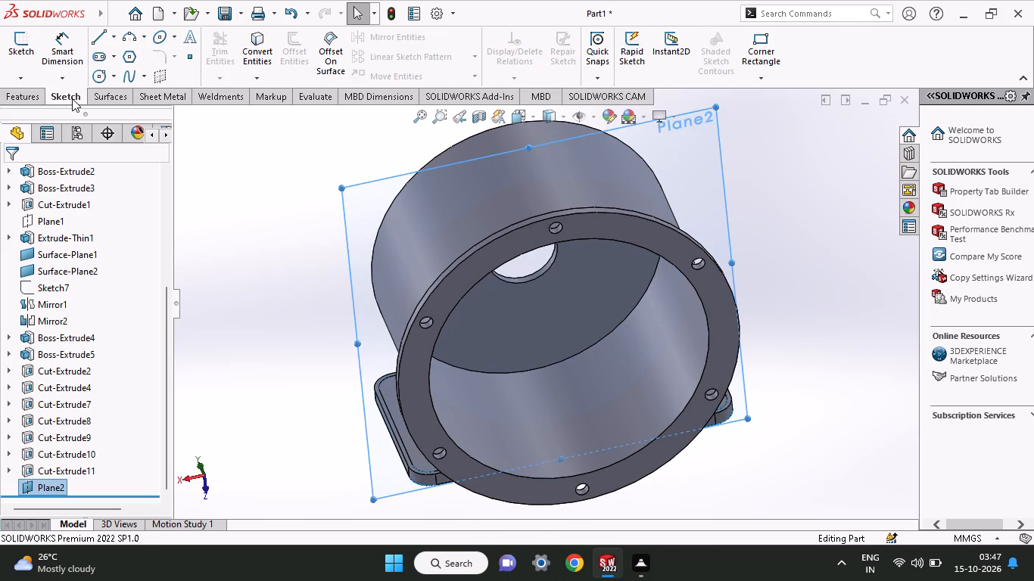
pyautogui.click(131, 35)
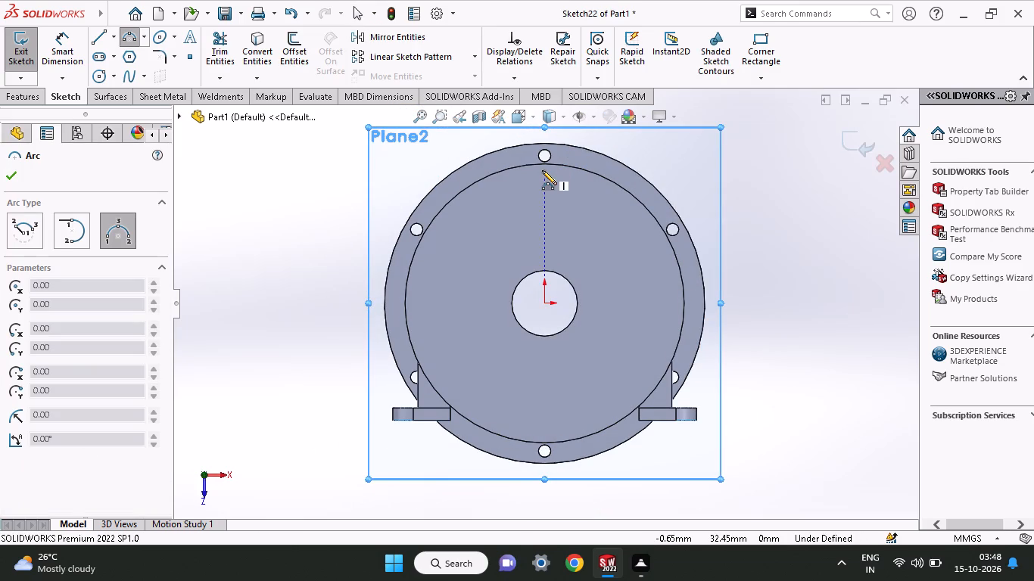
pyautogui.click(617, 188)
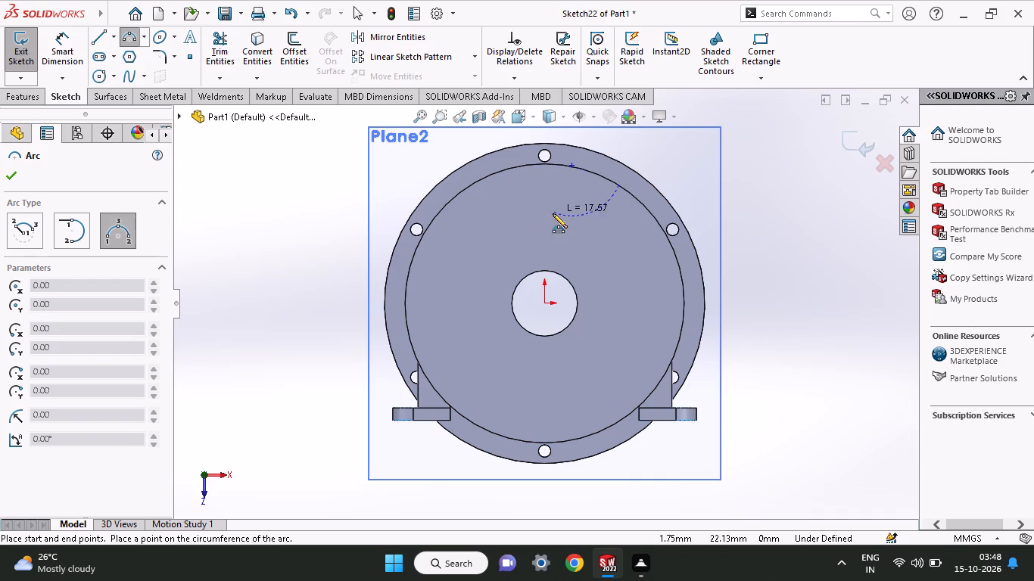
pyautogui.keyDown('ctrl'); pyautogui.scroll(2, 554, 230); pyautogui.keyUp('ctrl')
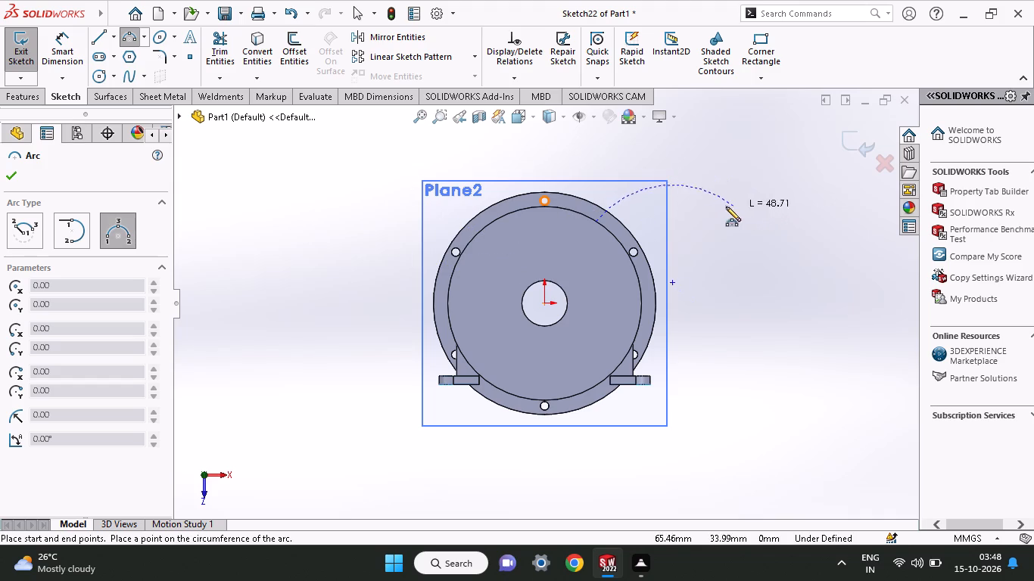
pyautogui.click(278, 172)
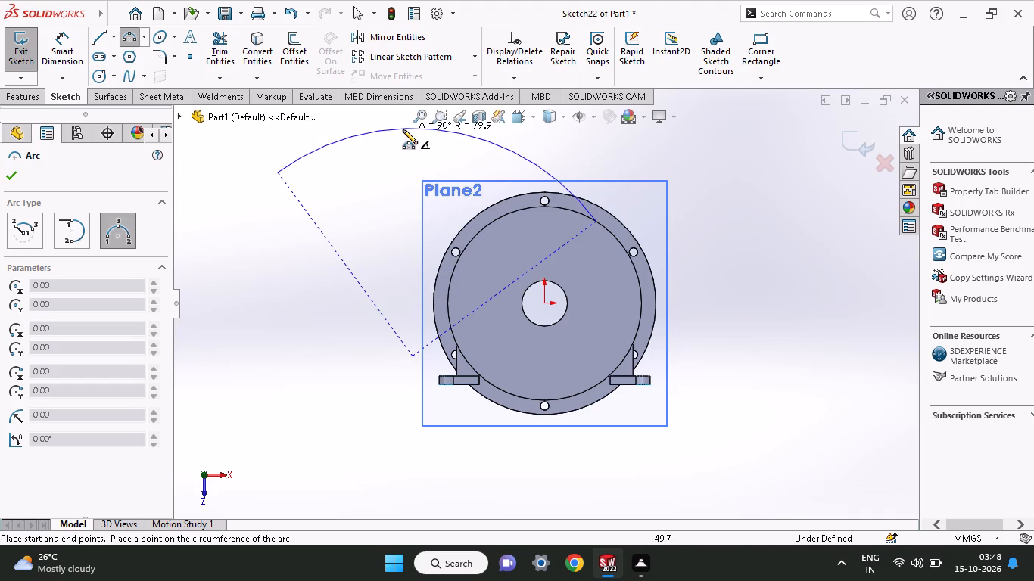
pyautogui.click(403, 129)
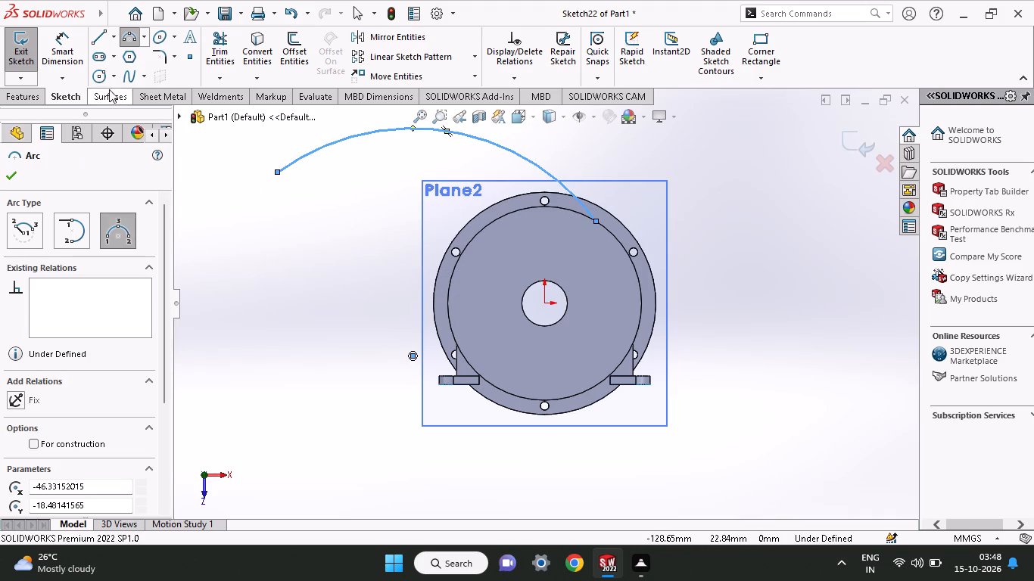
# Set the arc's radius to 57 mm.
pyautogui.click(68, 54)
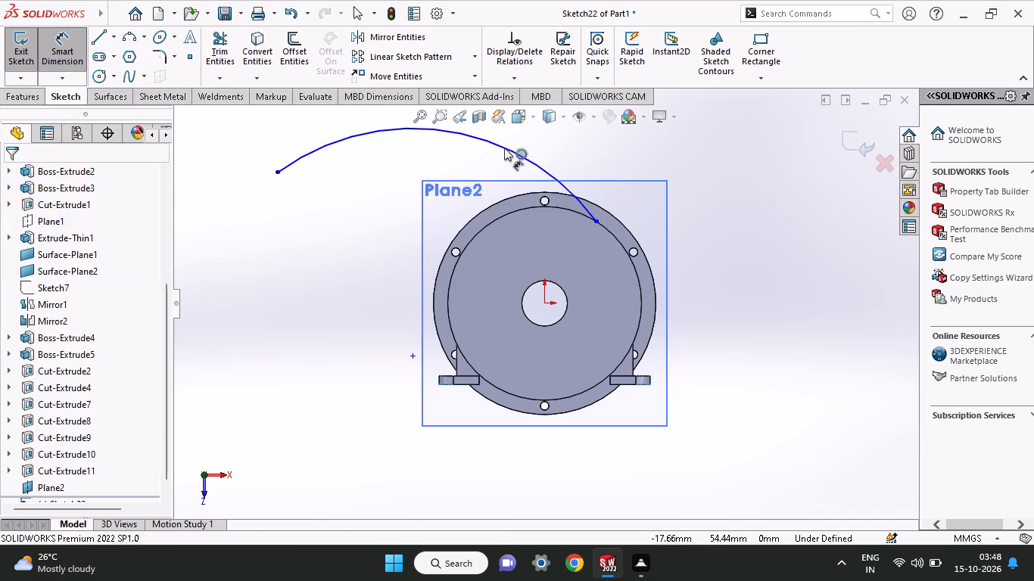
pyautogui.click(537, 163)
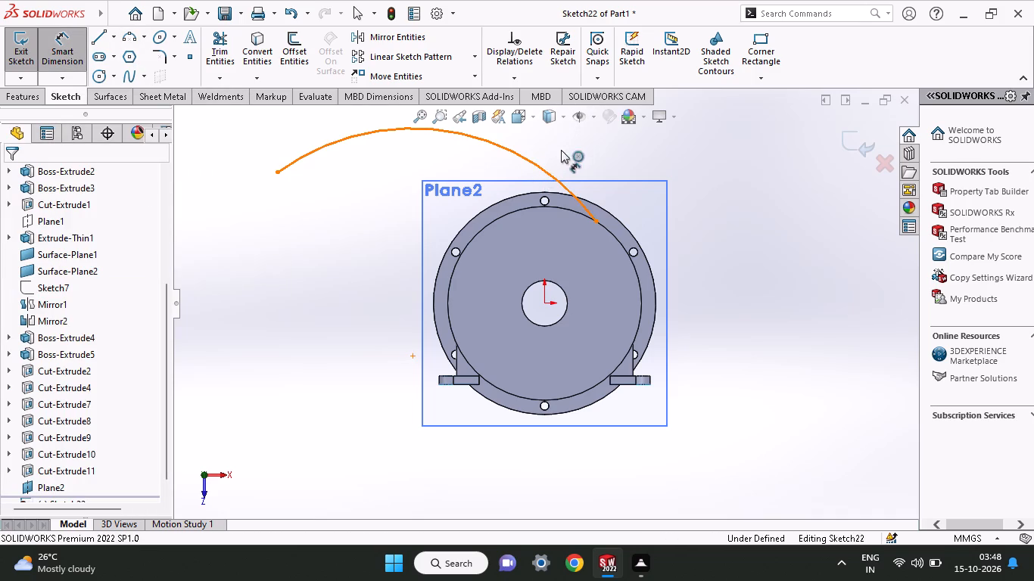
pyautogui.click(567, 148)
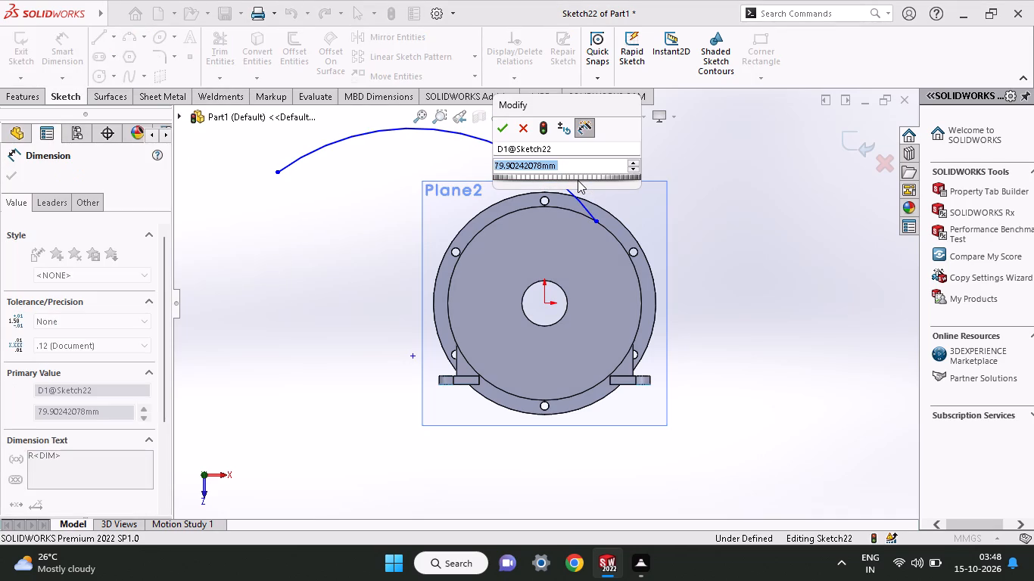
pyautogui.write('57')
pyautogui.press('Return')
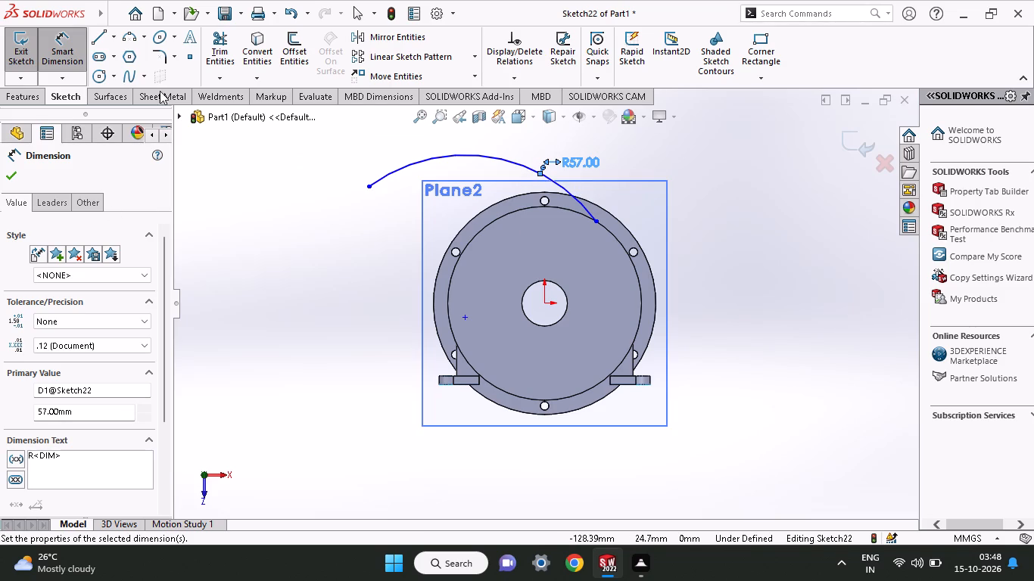
# Draw a vertical line about 61 mm long from the origin upward, past the arc and the flange edge.
pyautogui.click(98, 32)
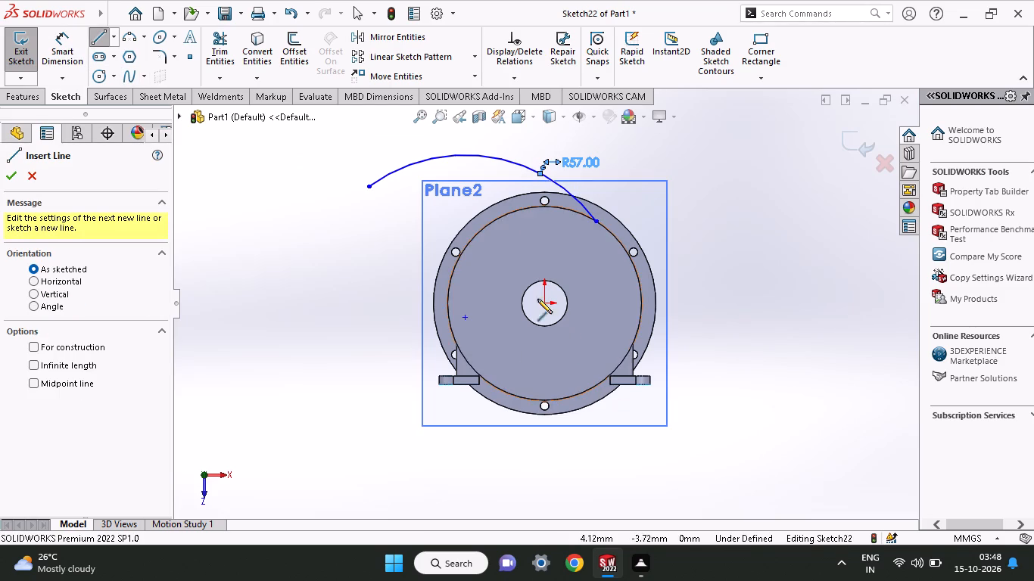
pyautogui.click(544, 302)
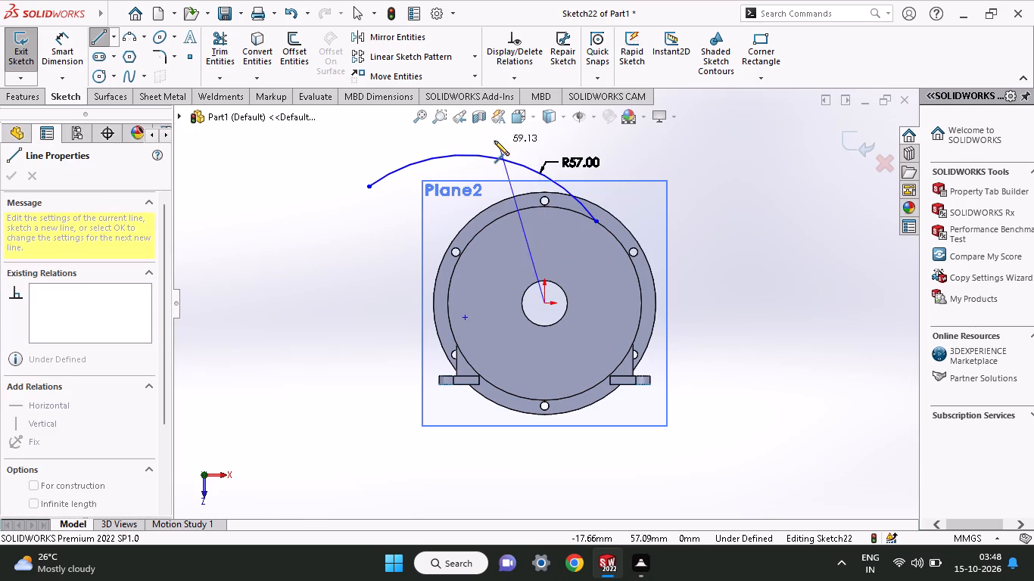
pyautogui.click(540, 129)
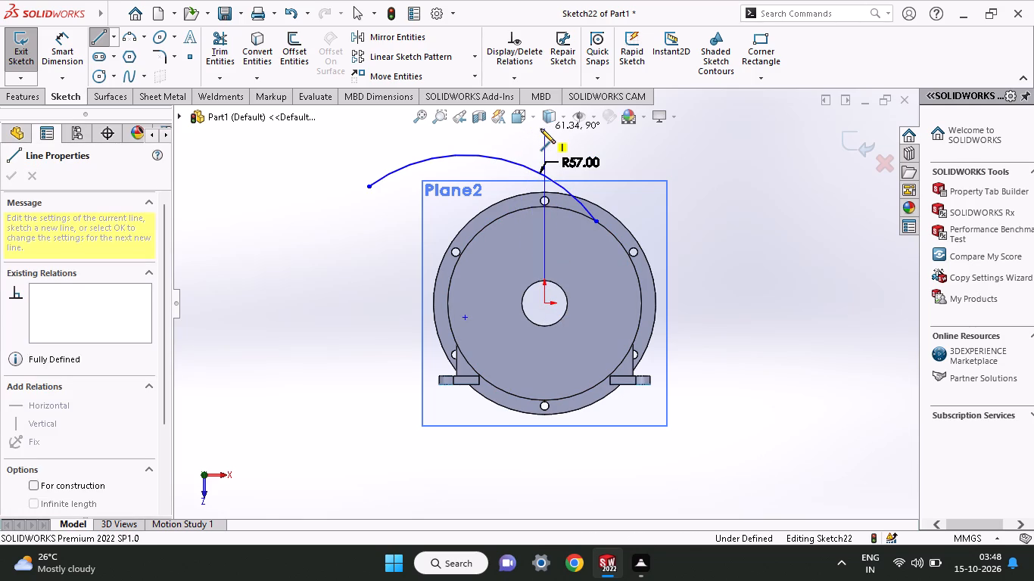
pyautogui.rightClick(581, 141)
pyautogui.click(597, 146)
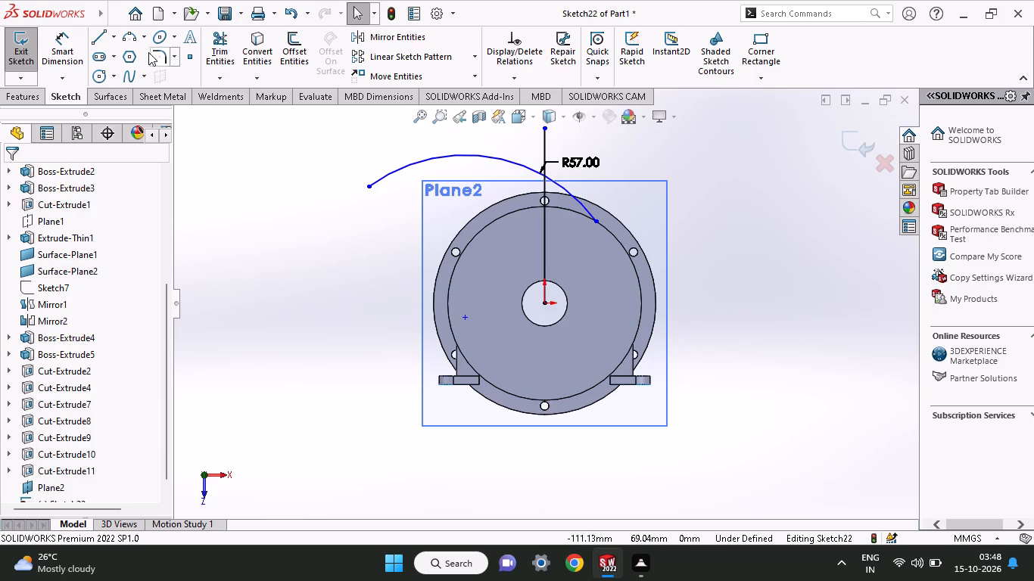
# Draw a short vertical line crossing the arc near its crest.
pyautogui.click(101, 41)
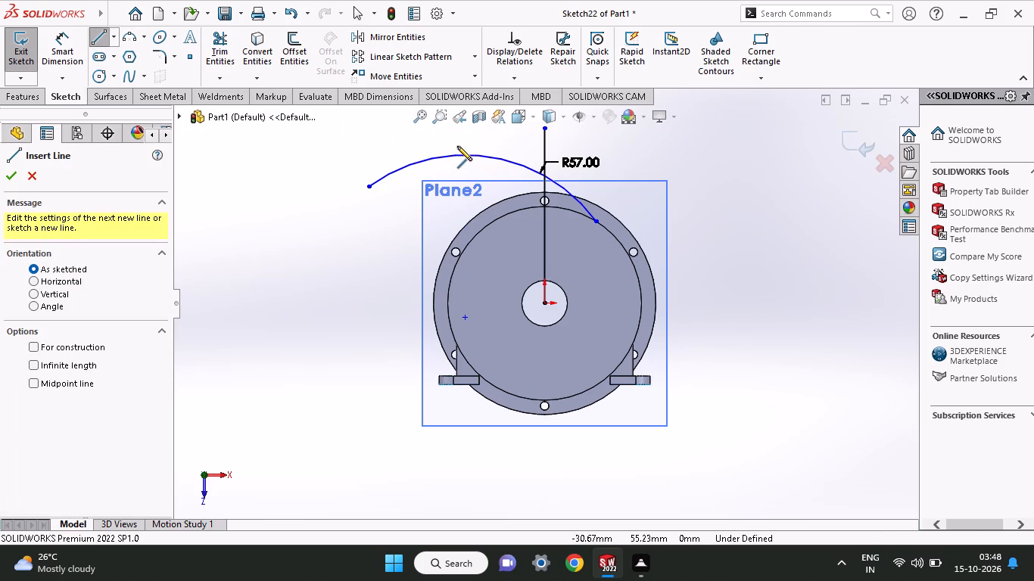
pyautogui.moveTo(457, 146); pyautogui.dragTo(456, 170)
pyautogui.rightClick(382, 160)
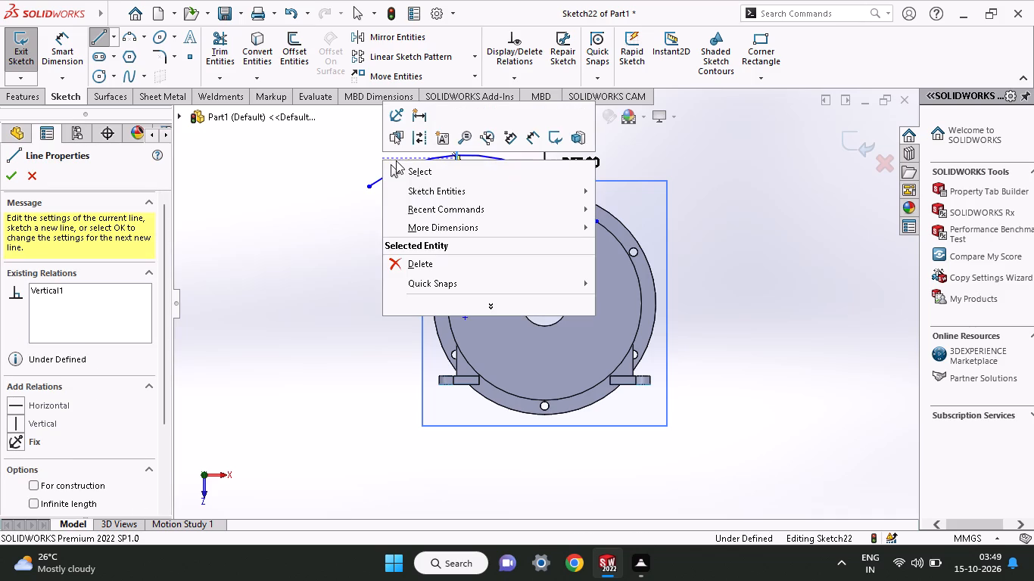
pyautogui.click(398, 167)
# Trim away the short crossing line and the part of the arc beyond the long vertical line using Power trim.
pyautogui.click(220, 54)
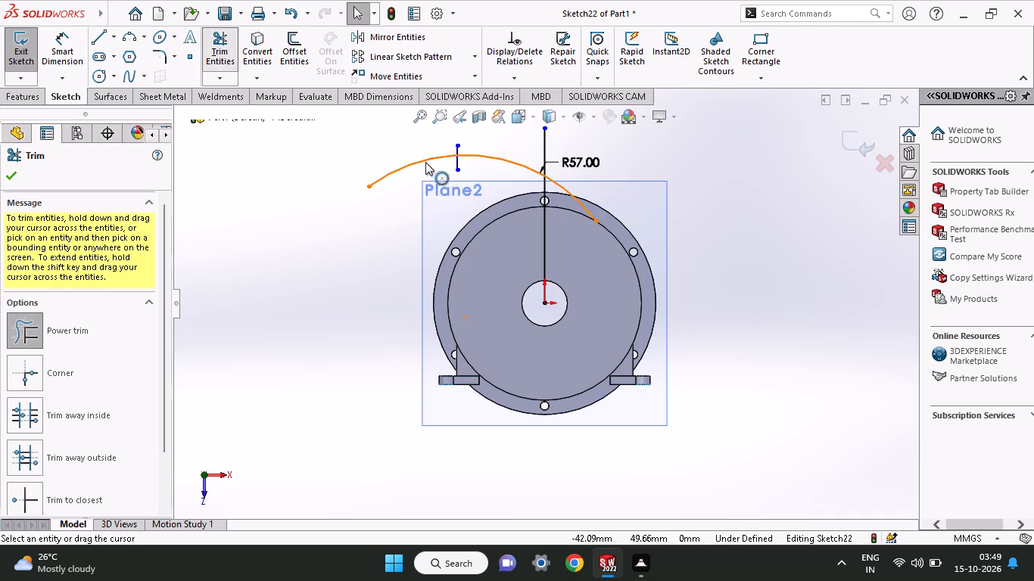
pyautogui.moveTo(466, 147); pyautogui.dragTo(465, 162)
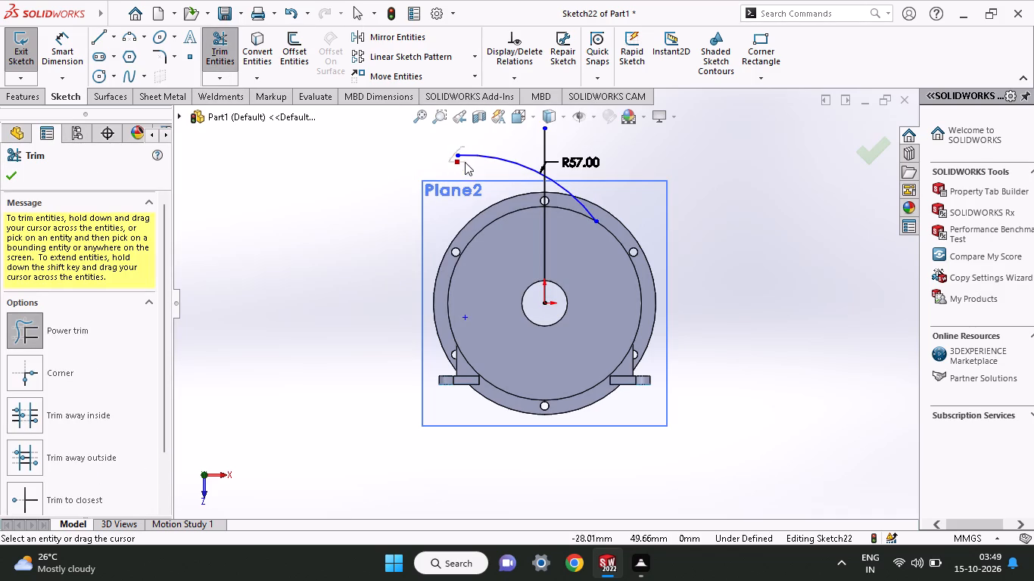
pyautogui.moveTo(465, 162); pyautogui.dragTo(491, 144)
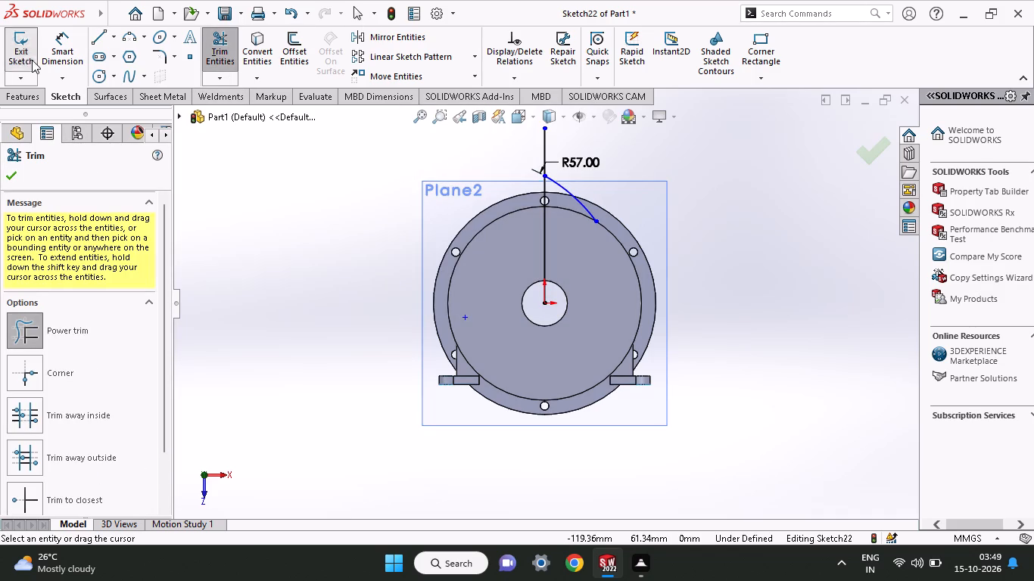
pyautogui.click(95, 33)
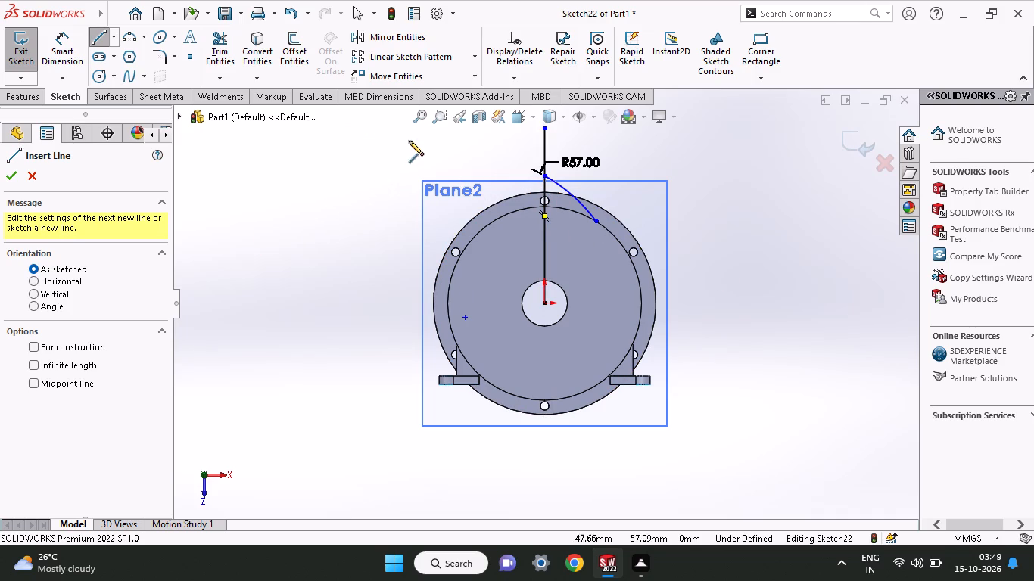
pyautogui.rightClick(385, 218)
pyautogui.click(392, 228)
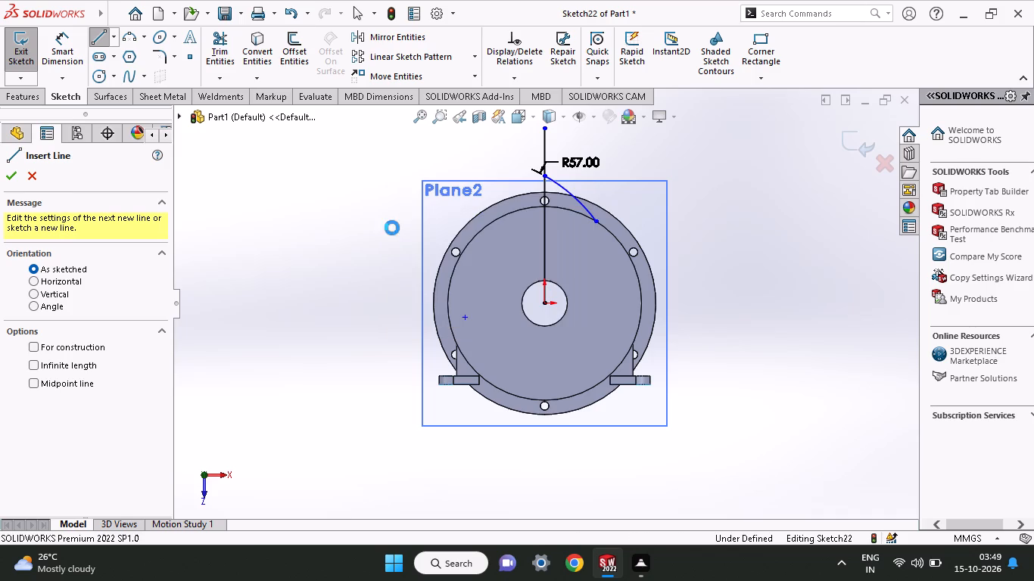
# Delete the remaining arc segment along with its radius dimension from the sketch.
pyautogui.click(574, 199)
pyautogui.rightClick(618, 159)
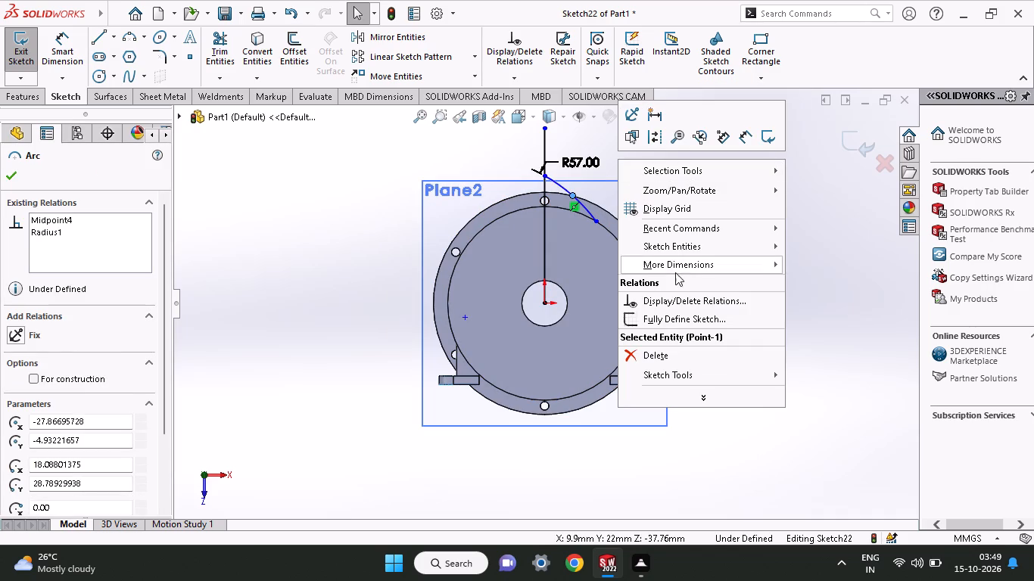
pyautogui.click(662, 352)
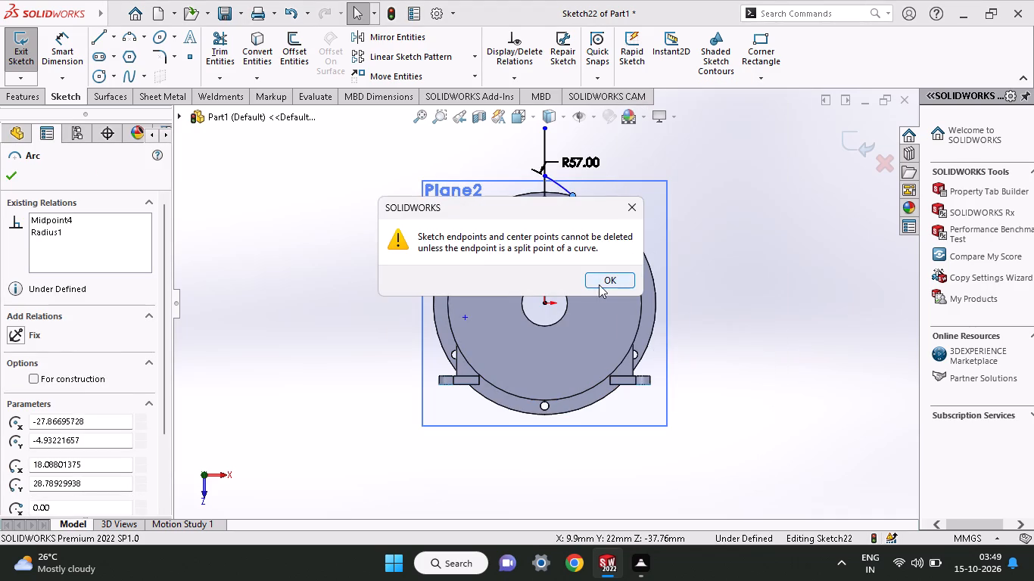
pyautogui.click(599, 284)
pyautogui.click(580, 204)
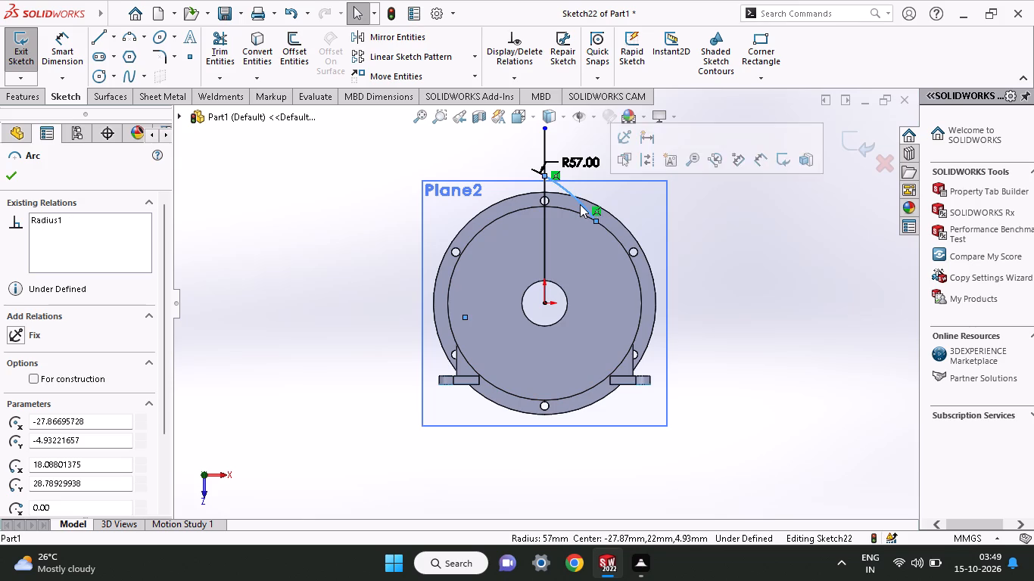
pyautogui.rightClick(580, 204)
pyautogui.click(608, 438)
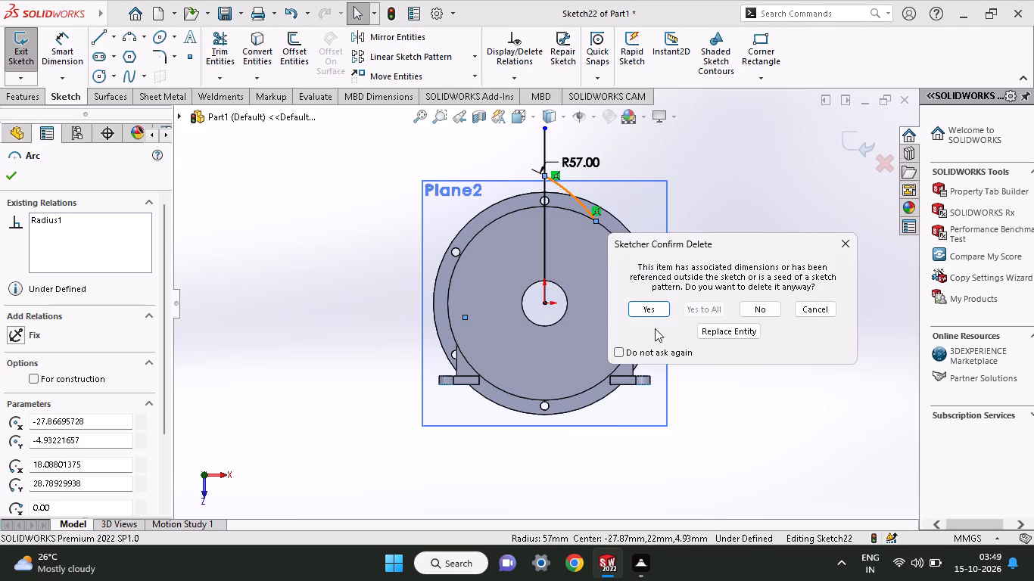
pyautogui.click(650, 303)
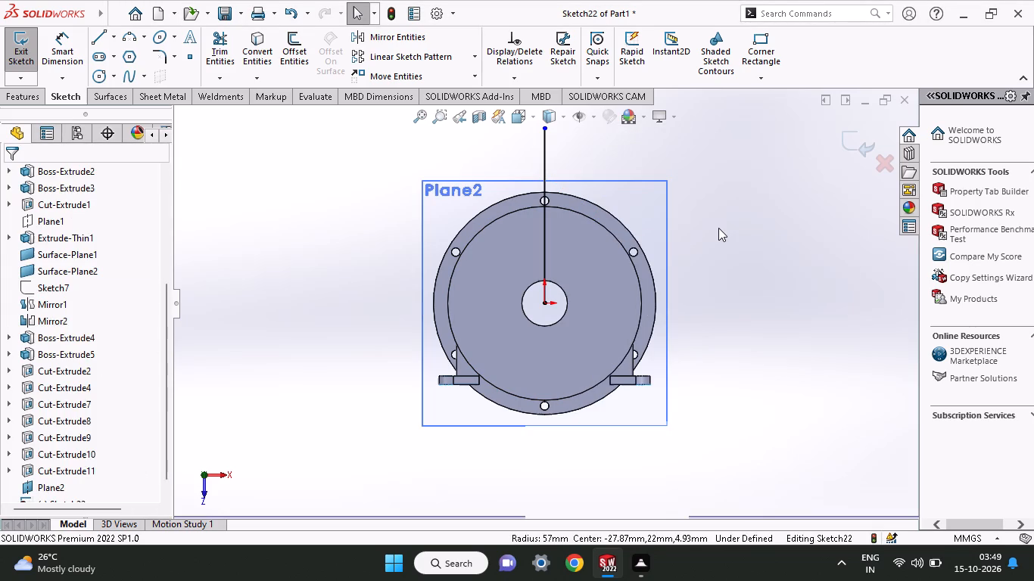
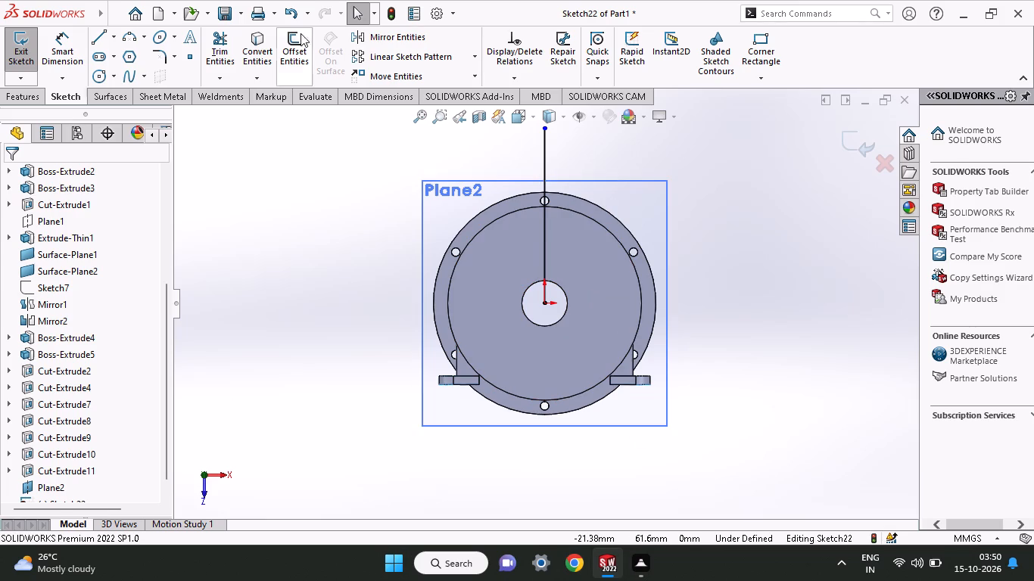
# Draw a three-point arc of about 80 mm radius from the flange's upper-right edge, across the long vertical line, to its upper left.
pyautogui.click(124, 36)
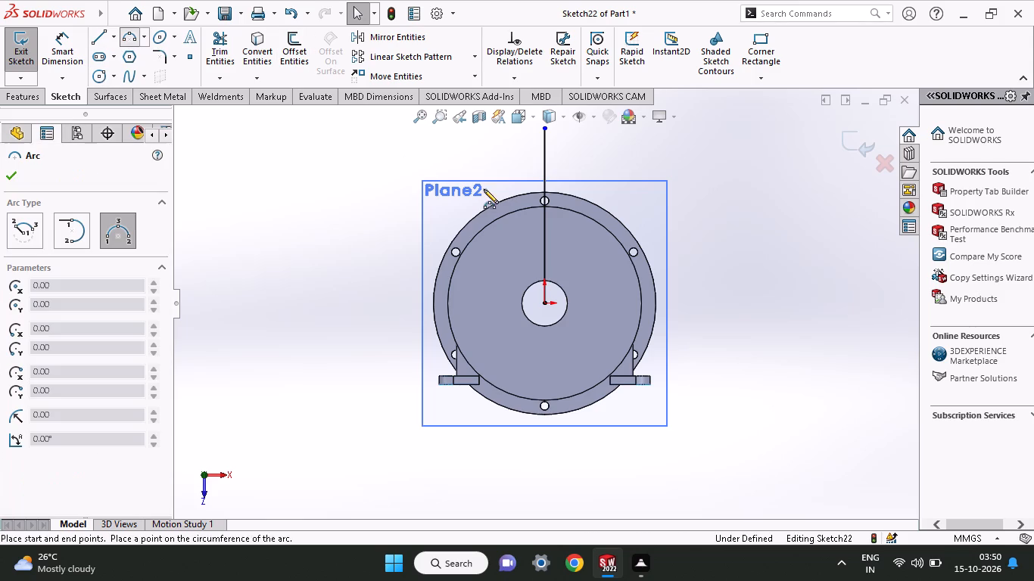
pyautogui.click(611, 216)
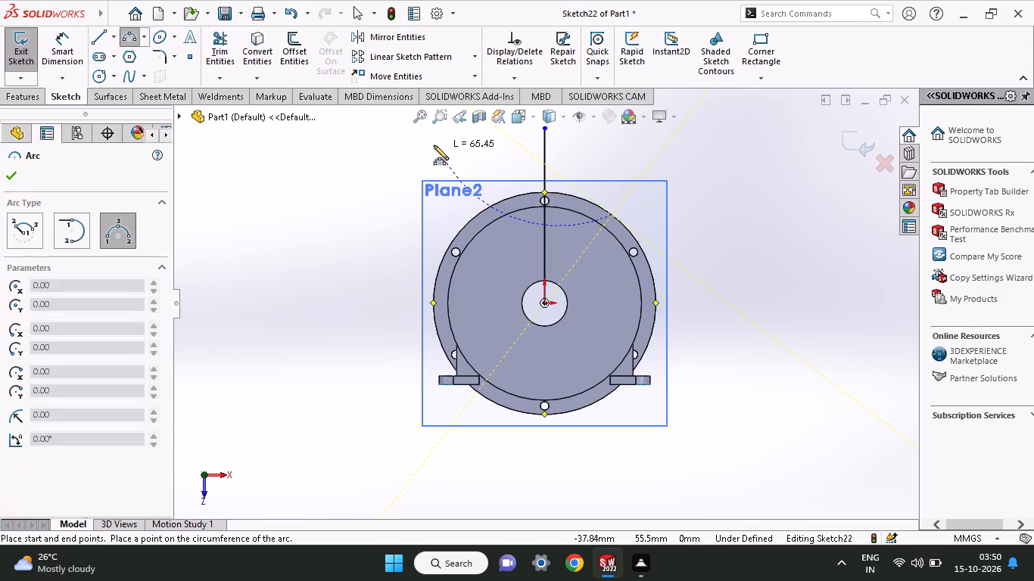
pyautogui.click(434, 146)
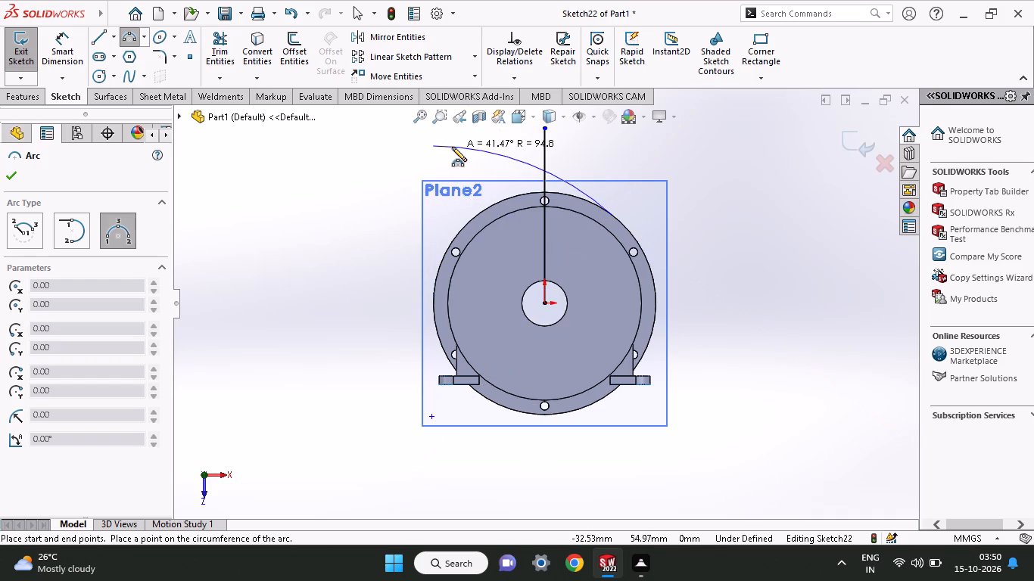
pyautogui.click(496, 151)
pyautogui.rightClick(621, 159)
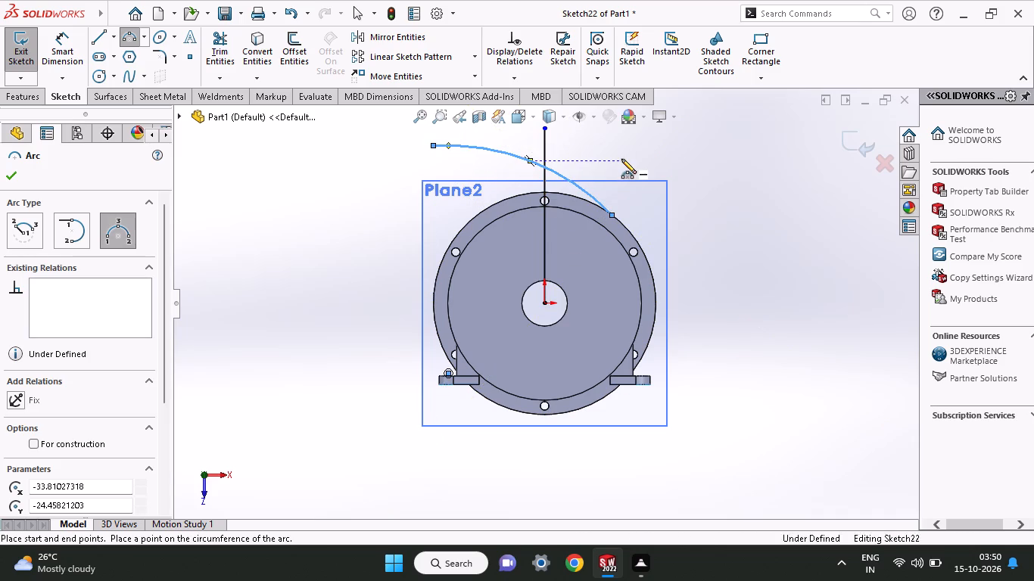
pyautogui.click(652, 165)
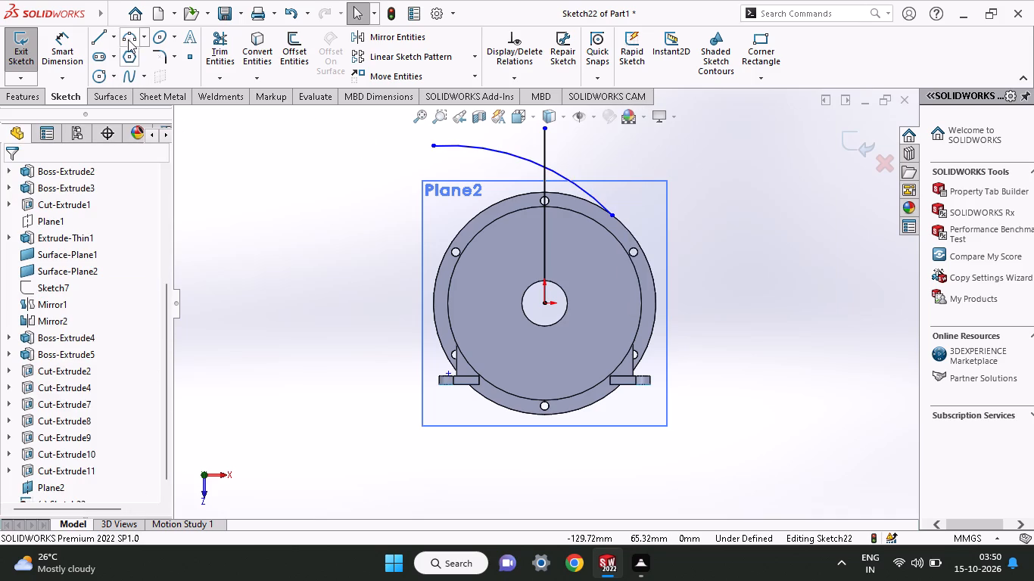
# Draw a horizontal line outward from the arc's free end to about 77 mm from the long vertical line.
pyautogui.click(104, 39)
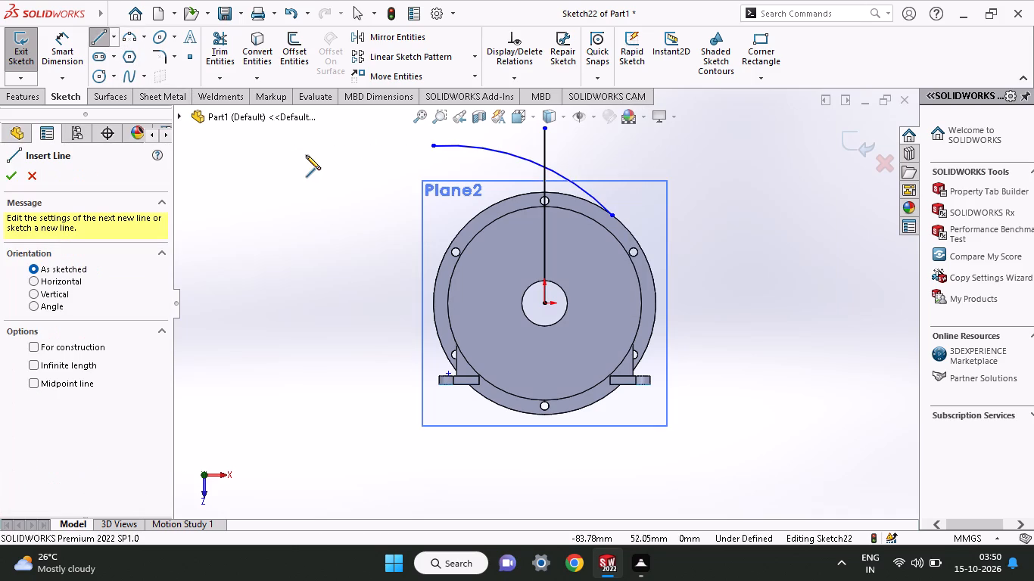
pyautogui.click(434, 145)
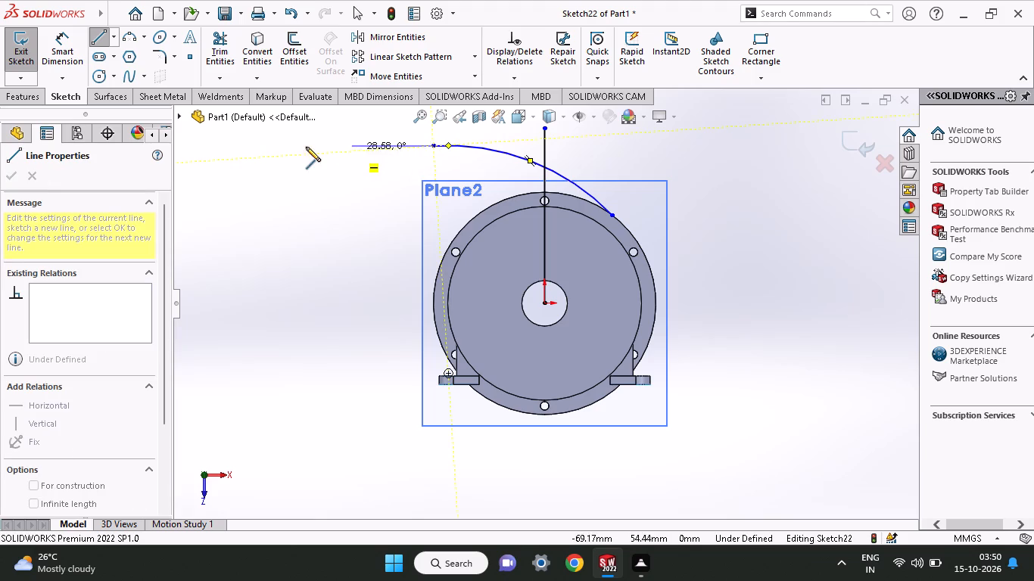
pyautogui.click(324, 144)
pyautogui.rightClick(324, 159)
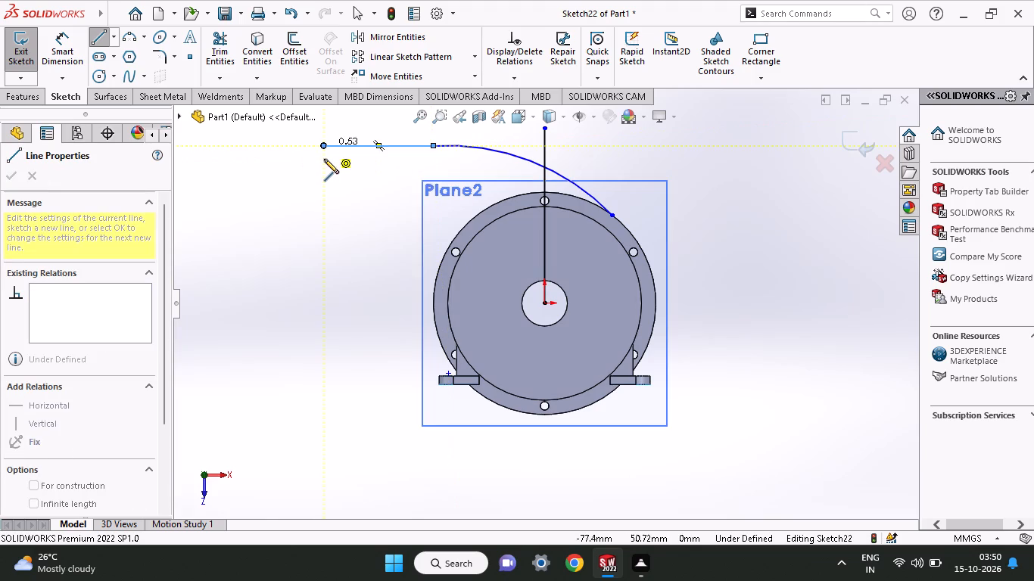
pyautogui.click(335, 163)
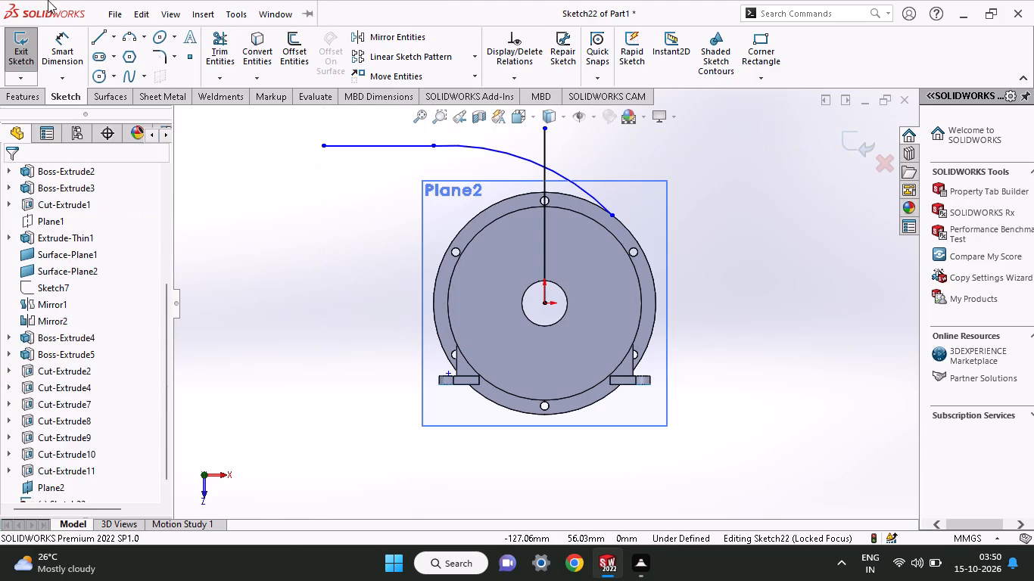
# Dimension the horizontal distance between the long vertical line's top endpoint and the horizontal line's outer end as 67 mm.
pyautogui.click(49, 53)
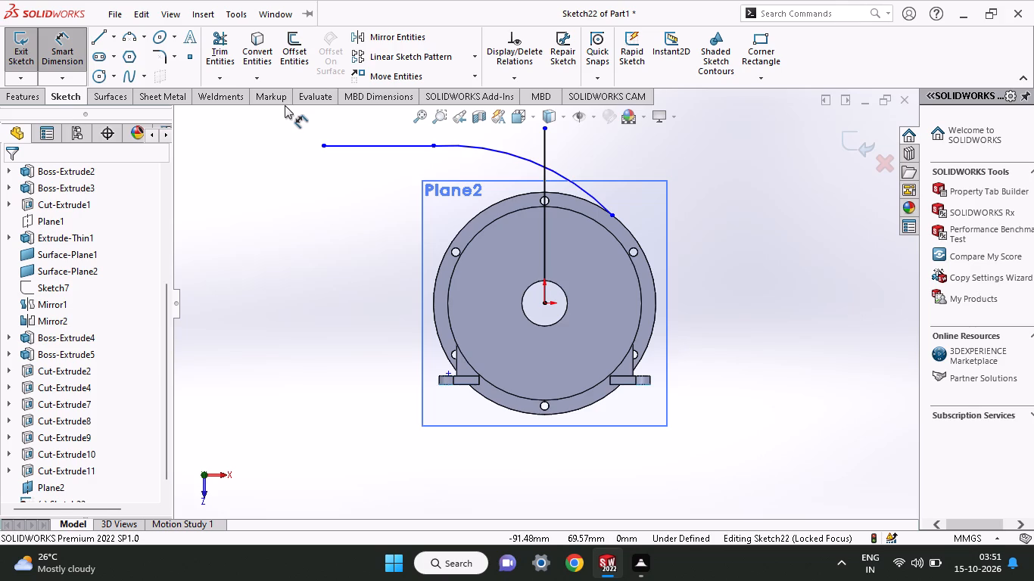
pyautogui.click(547, 129)
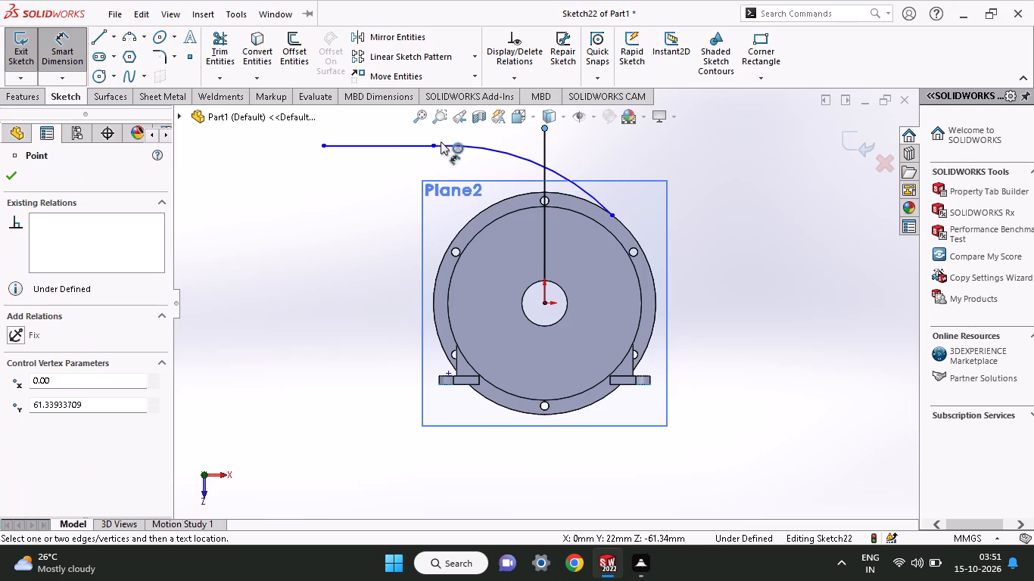
pyautogui.click(321, 146)
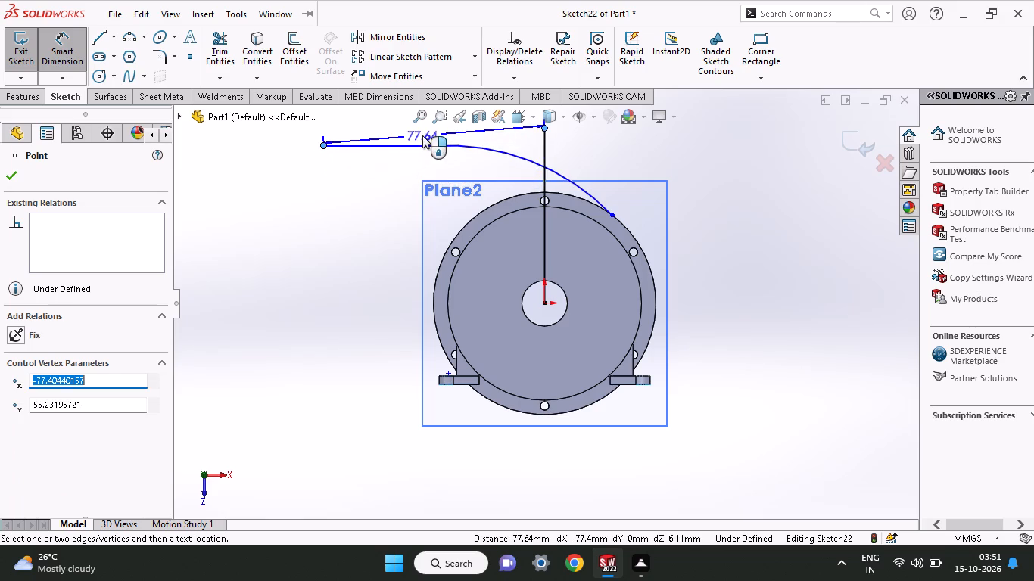
pyautogui.click(396, 169)
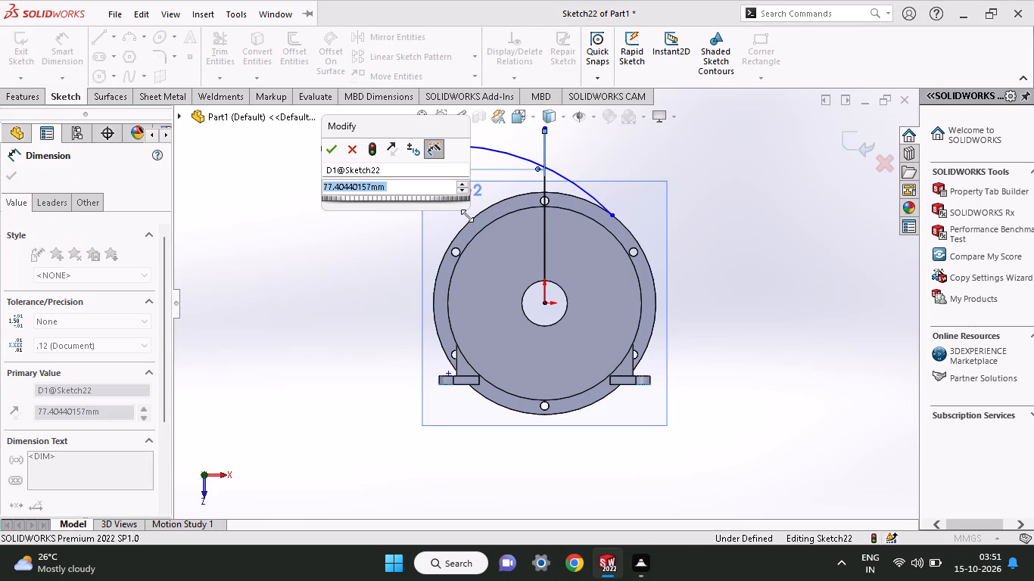
pyautogui.press('3')
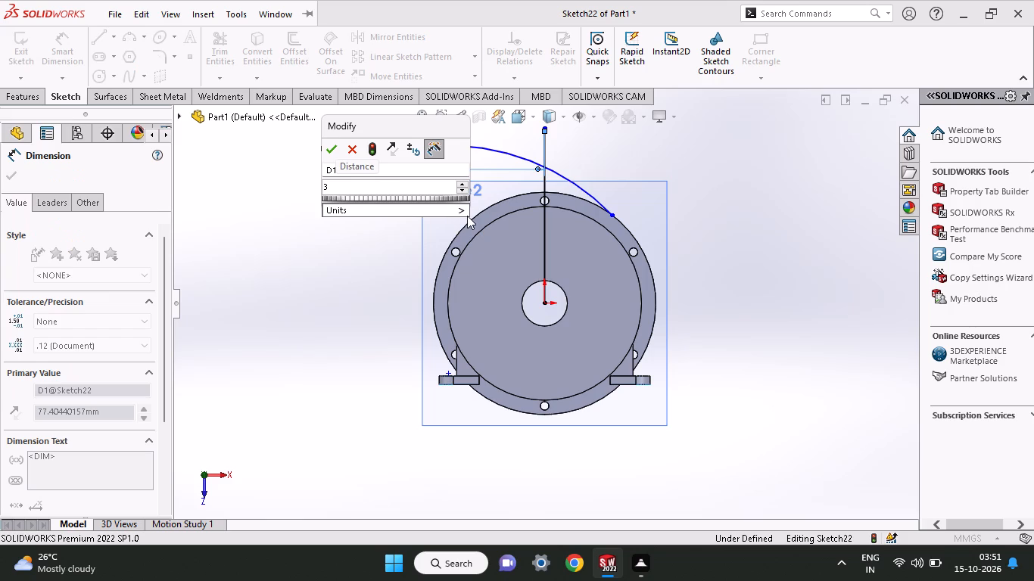
pyautogui.press('BackSpace')
pyautogui.write('67')
pyautogui.press('Return')
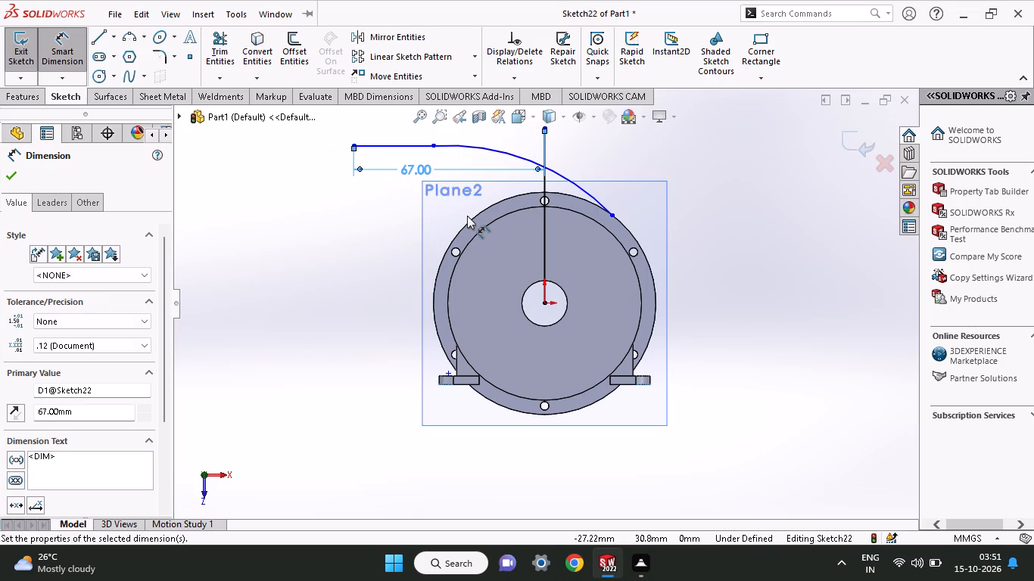
# Dimension the upper arc's radius as 57 mm.
pyautogui.click(564, 176)
pyautogui.click(611, 148)
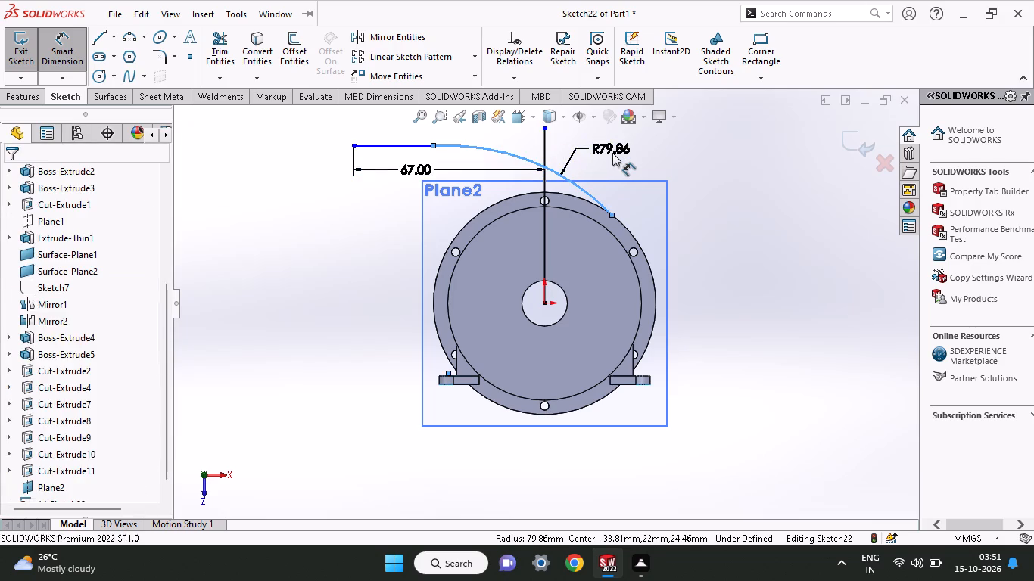
pyautogui.write('57')
pyautogui.press('Return')
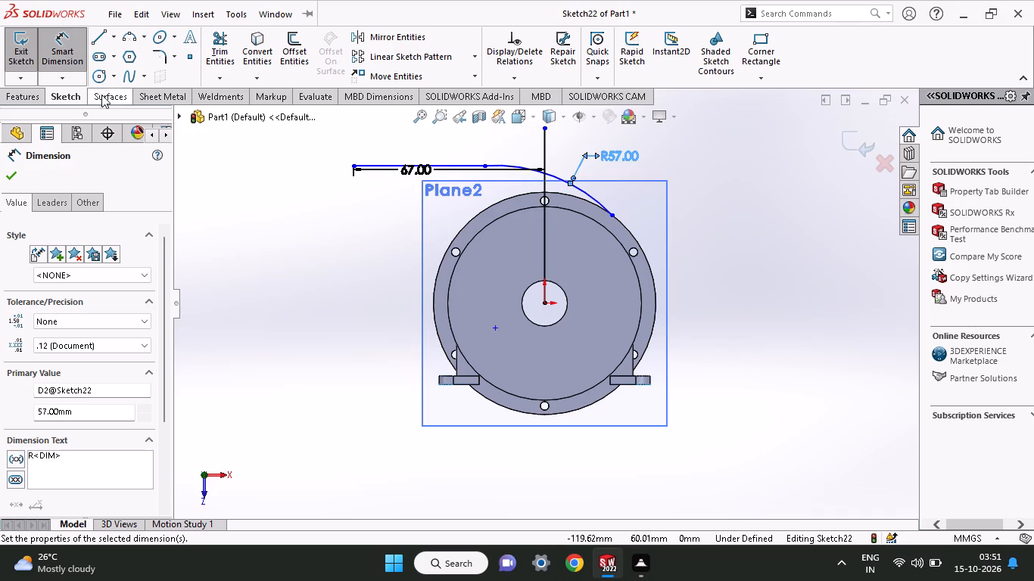
# Draw a vertical line about 20 mm long downward from the horizontal line's outer end.
pyautogui.click(99, 34)
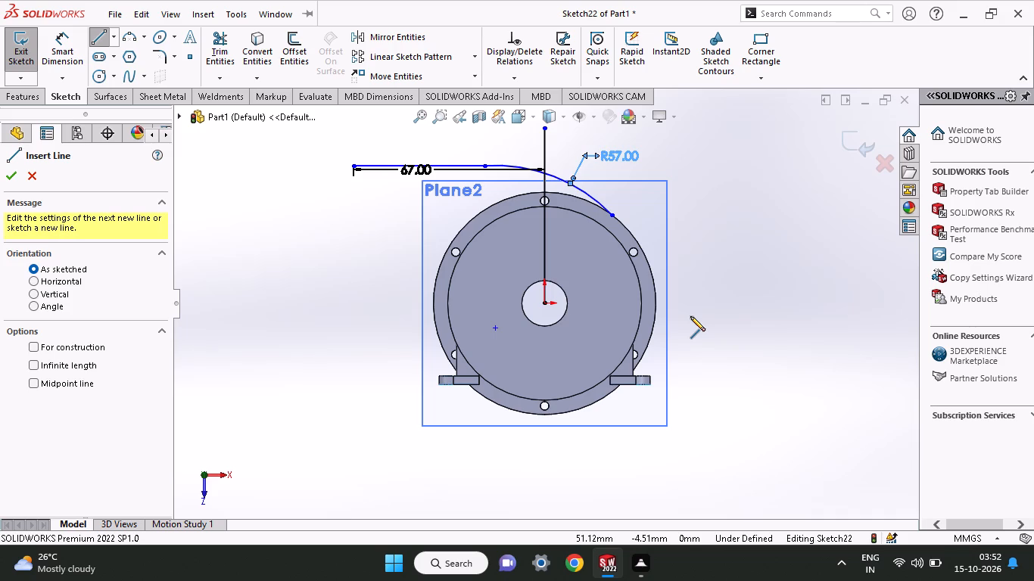
pyautogui.click(352, 165)
pyautogui.click(350, 222)
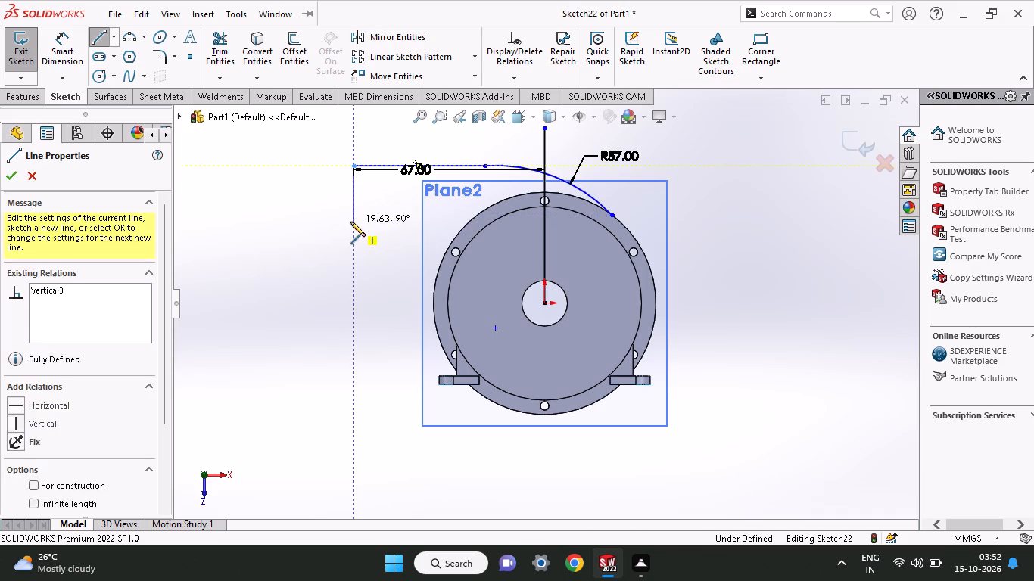
pyautogui.rightClick(323, 231)
pyautogui.click(341, 248)
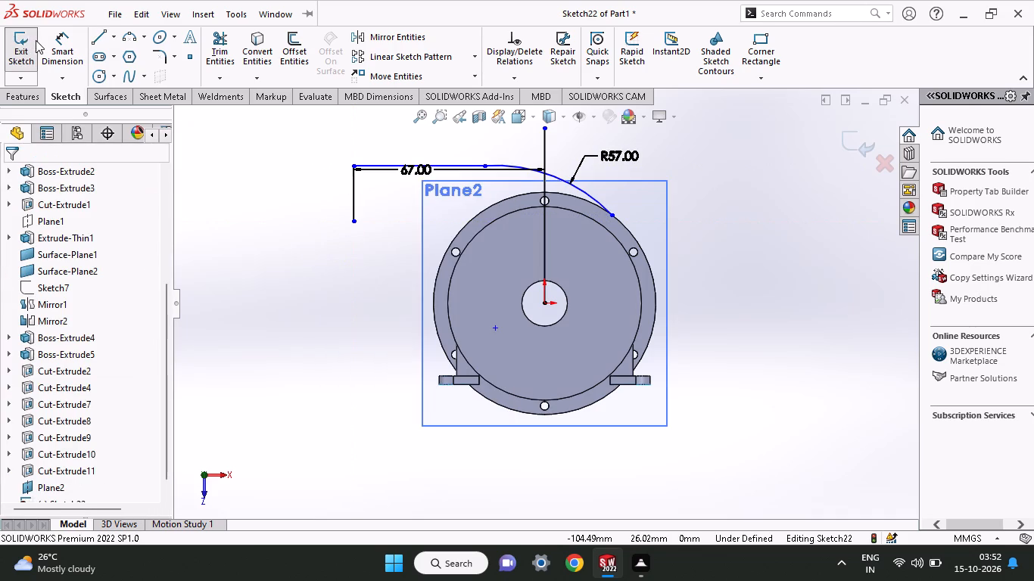
# Dimension the new outer vertical line's length as 35 mm.
pyautogui.click(67, 39)
pyautogui.click(351, 197)
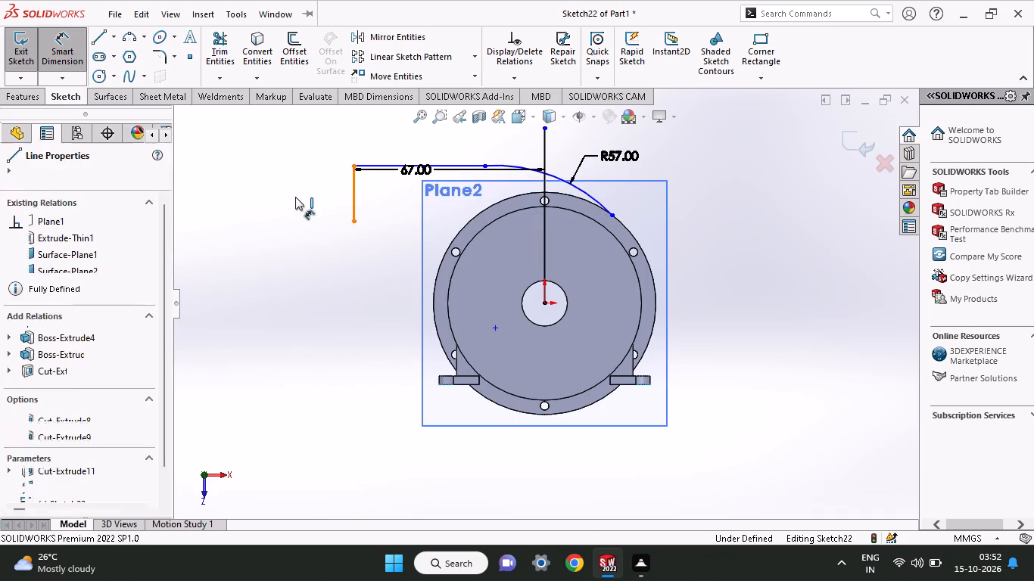
pyautogui.click(295, 197)
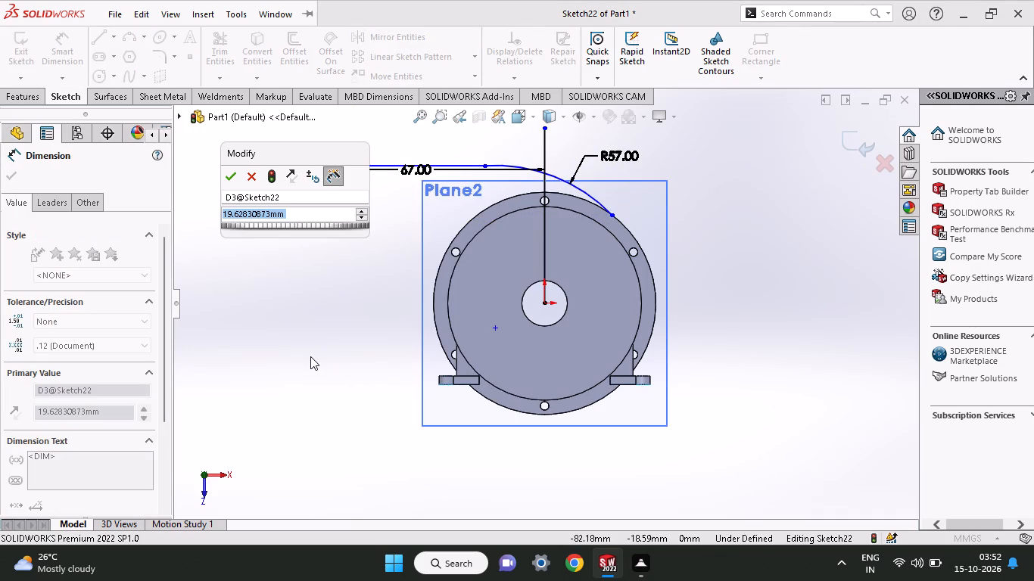
pyautogui.write('35')
pyautogui.press('Return')
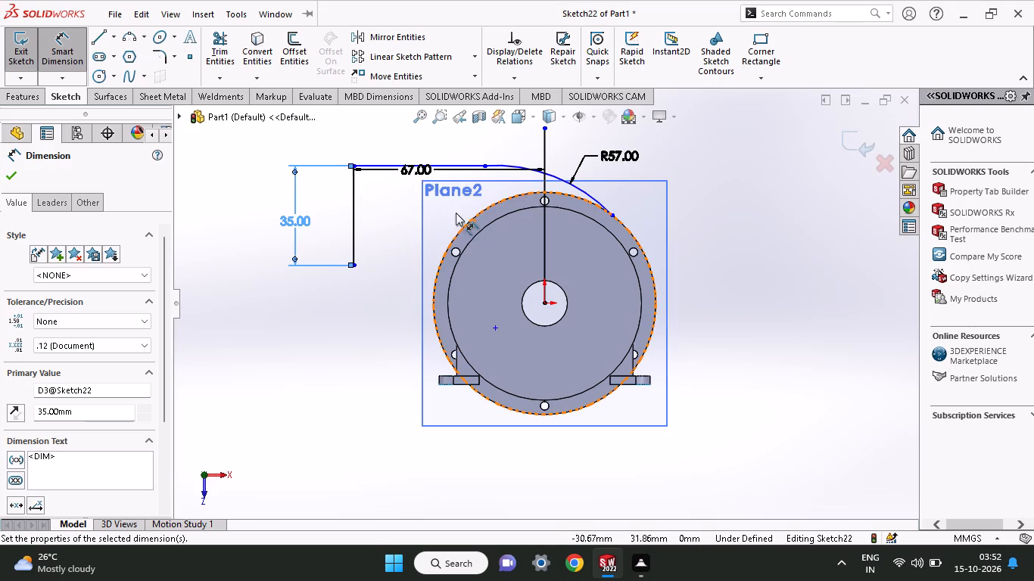
# Draw a three-point arc of about 84 mm radius from the 35 mm line's lower end to the flange's upper-left area.
pyautogui.click(127, 36)
pyautogui.click(355, 266)
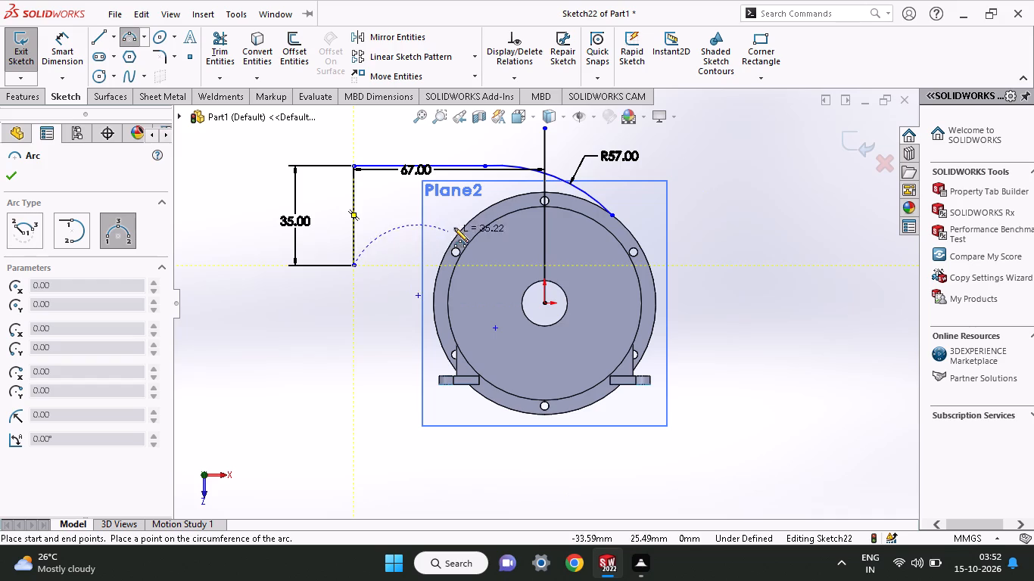
pyautogui.click(490, 207)
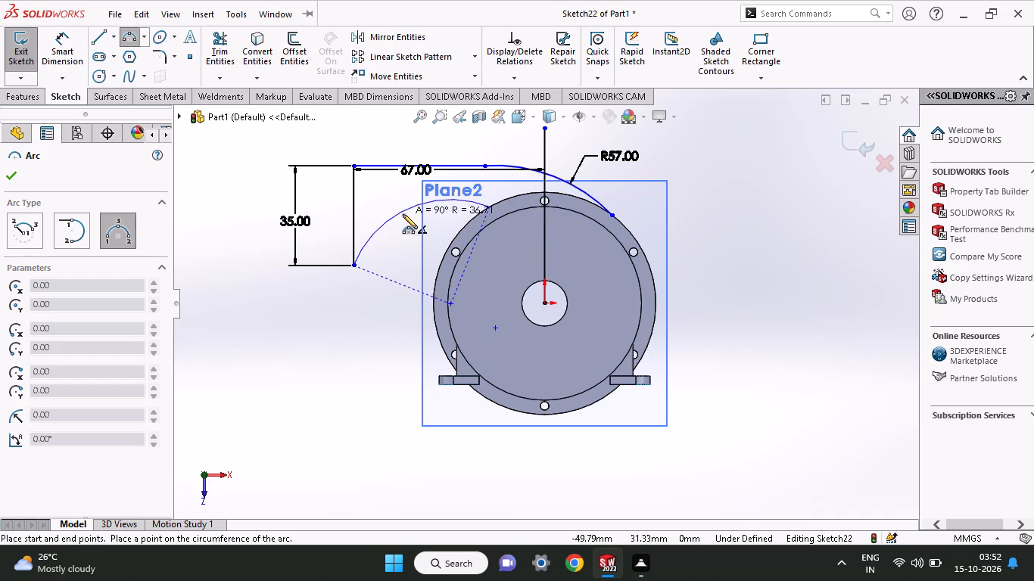
pyautogui.click(412, 228)
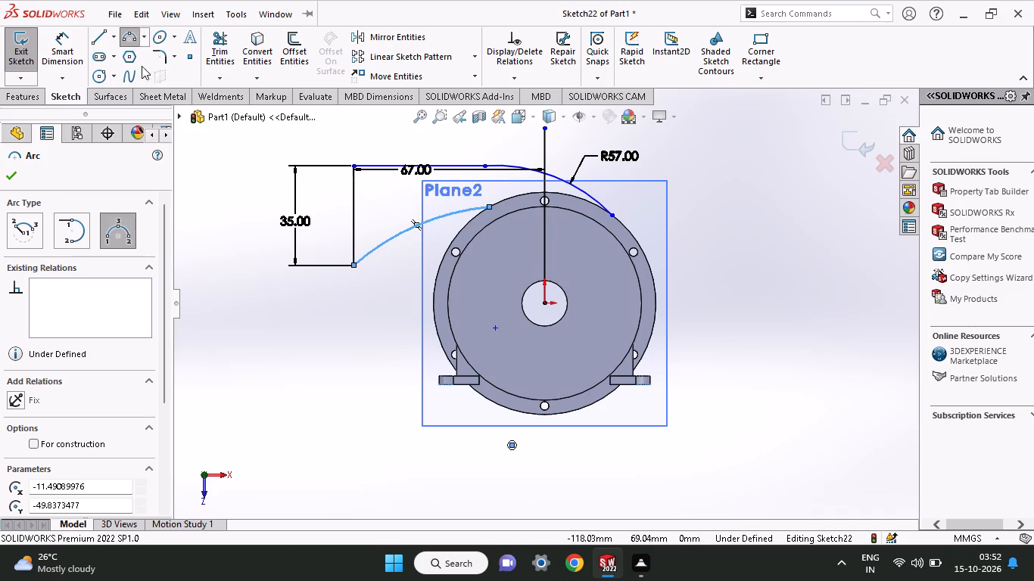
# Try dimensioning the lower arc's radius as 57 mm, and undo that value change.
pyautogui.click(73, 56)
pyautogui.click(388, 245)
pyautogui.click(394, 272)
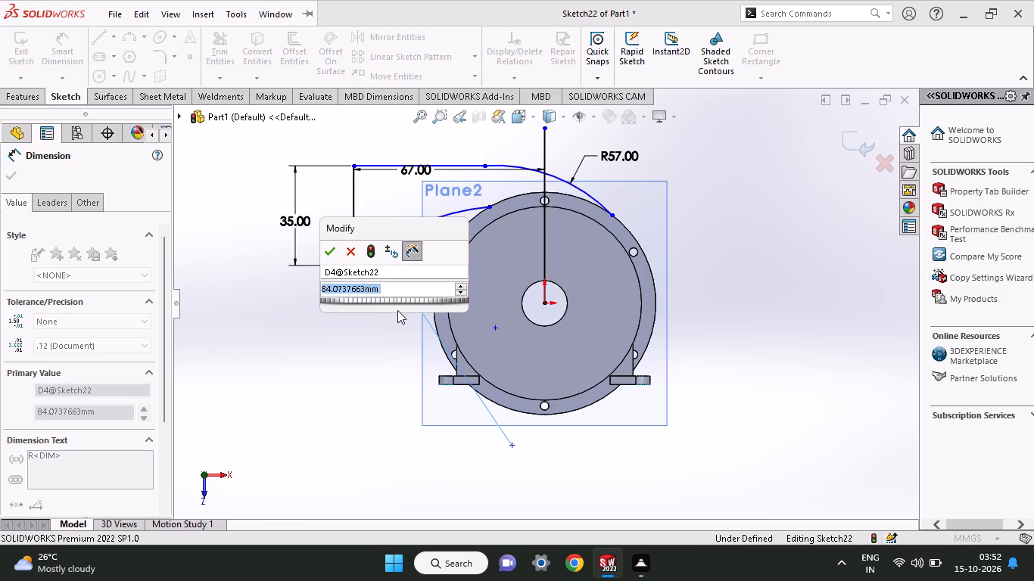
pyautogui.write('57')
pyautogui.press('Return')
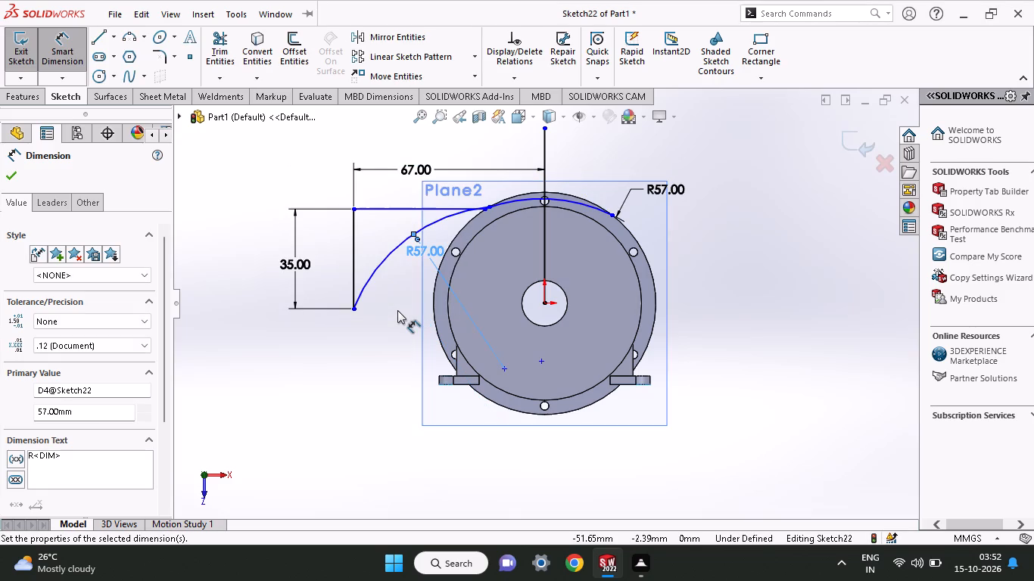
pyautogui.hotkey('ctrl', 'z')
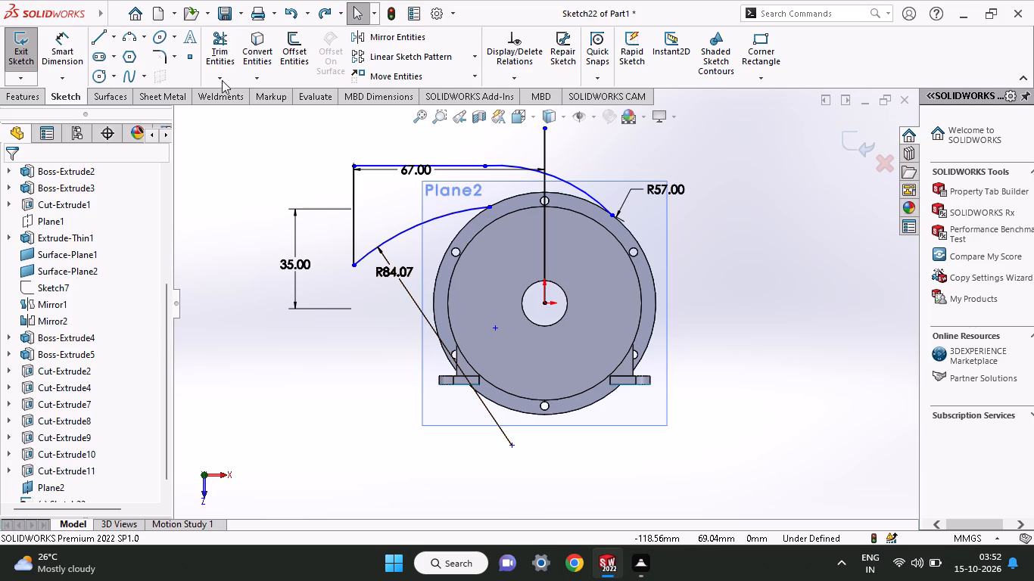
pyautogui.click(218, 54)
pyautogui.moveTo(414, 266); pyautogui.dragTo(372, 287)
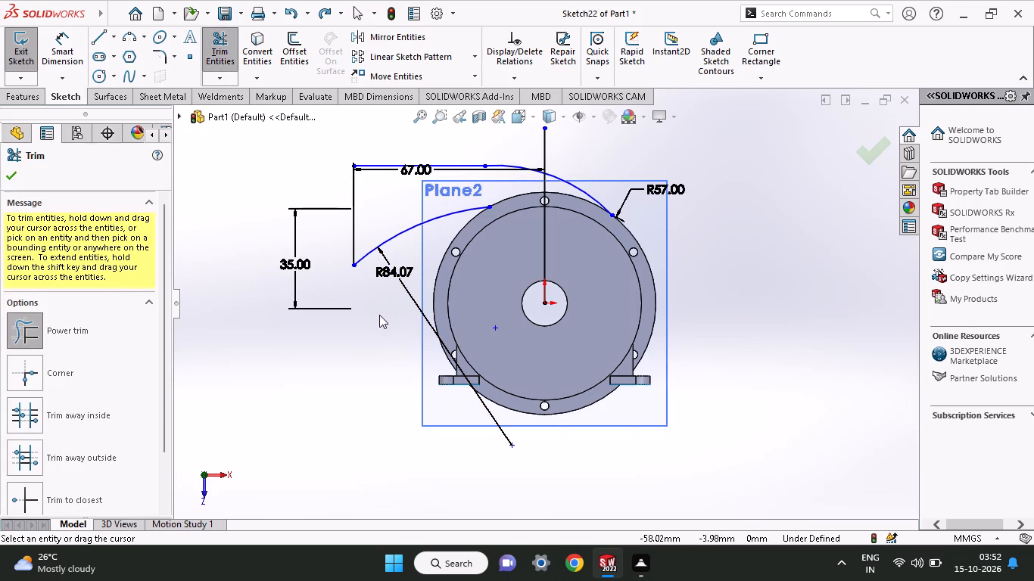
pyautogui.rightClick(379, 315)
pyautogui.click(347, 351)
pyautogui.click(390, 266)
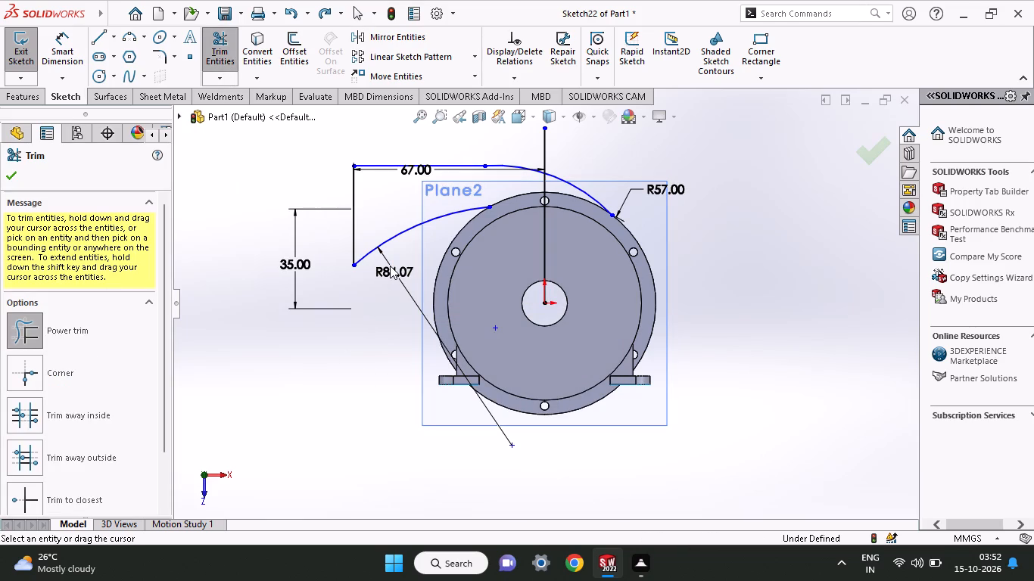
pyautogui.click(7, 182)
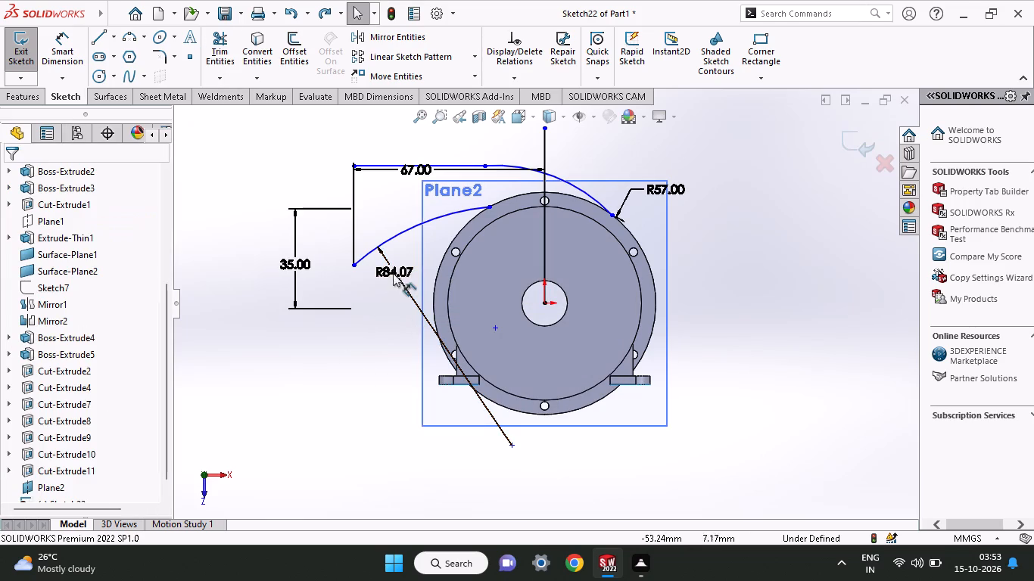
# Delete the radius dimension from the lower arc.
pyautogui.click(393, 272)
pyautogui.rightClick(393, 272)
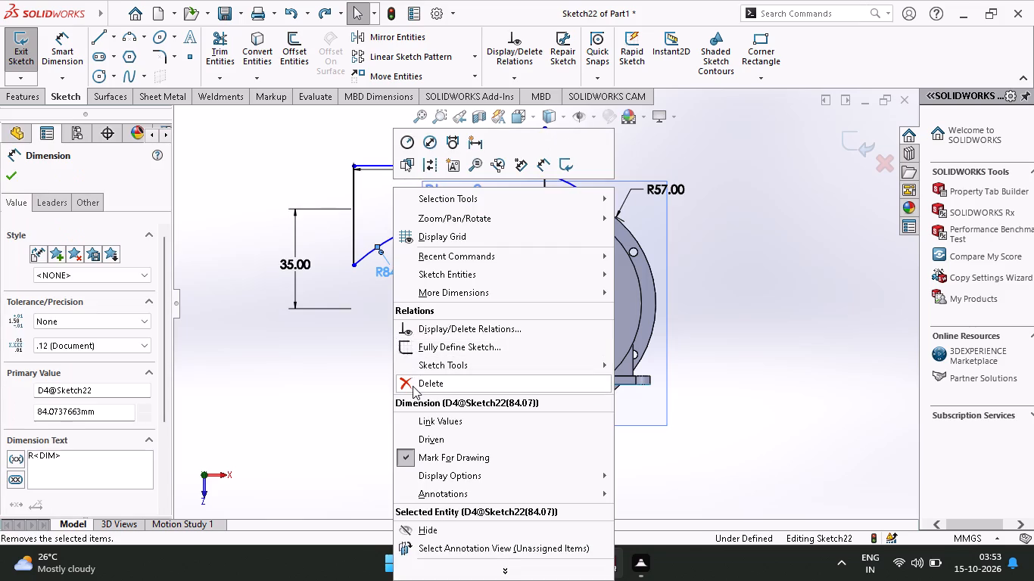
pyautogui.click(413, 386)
# Trim away the lower arc running from the 35 mm line's lower end to the flange.
pyautogui.click(223, 53)
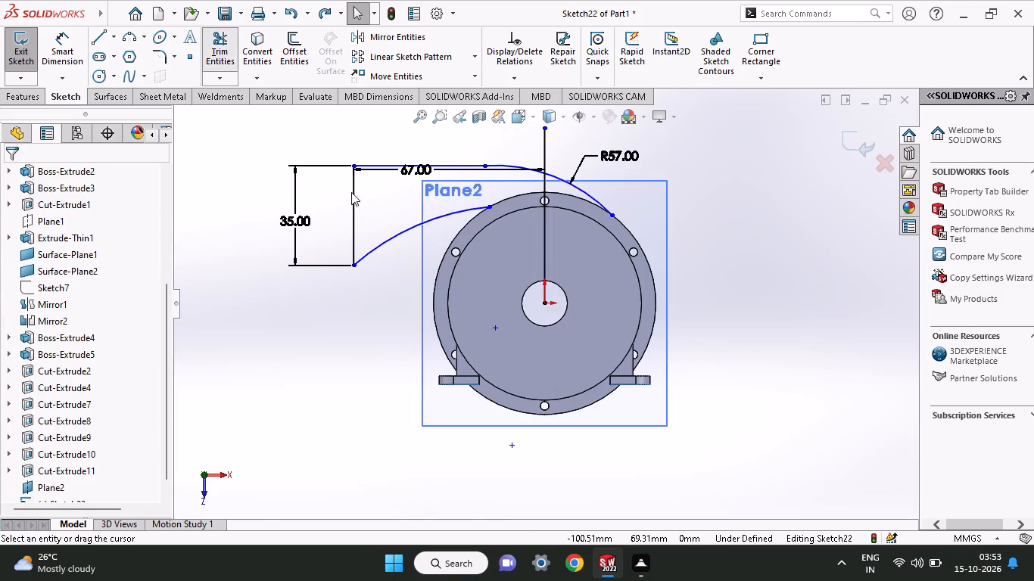
pyautogui.moveTo(399, 259); pyautogui.dragTo(399, 204)
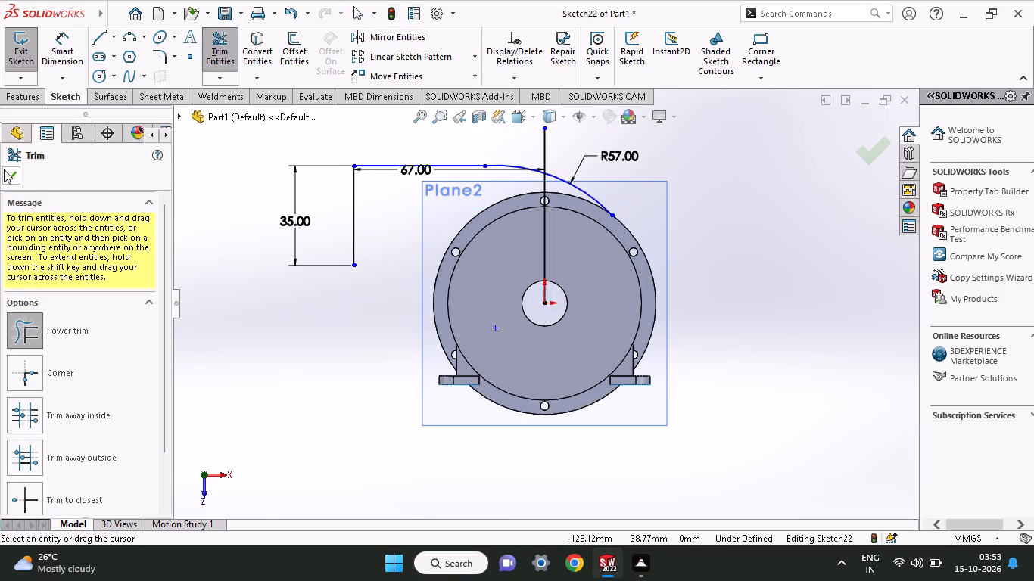
pyautogui.click(4, 174)
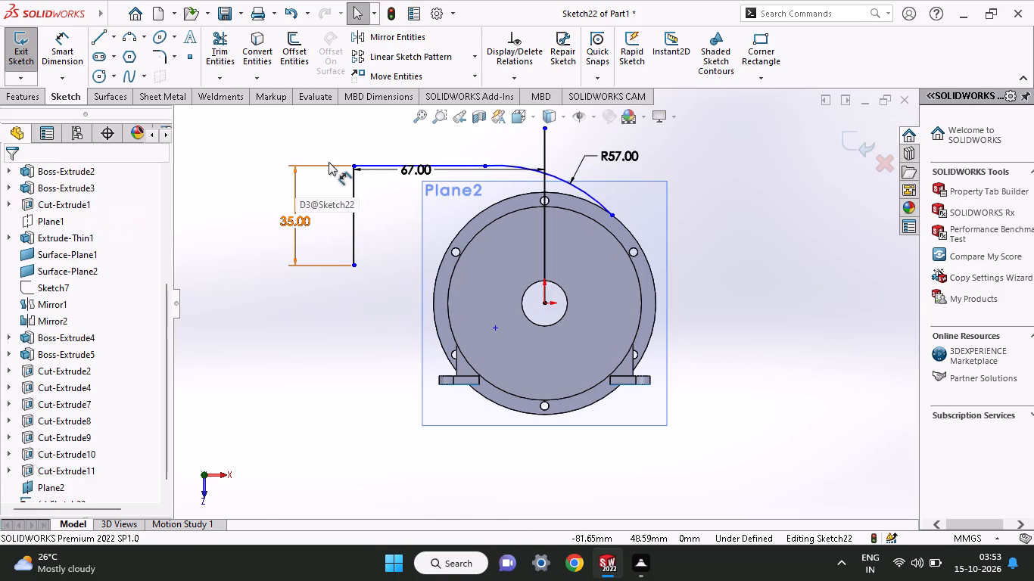
# Dimension the horizontal distance from the upper arc's start point to the vertical centre line's top end as 25 mm.
pyautogui.click(97, 41)
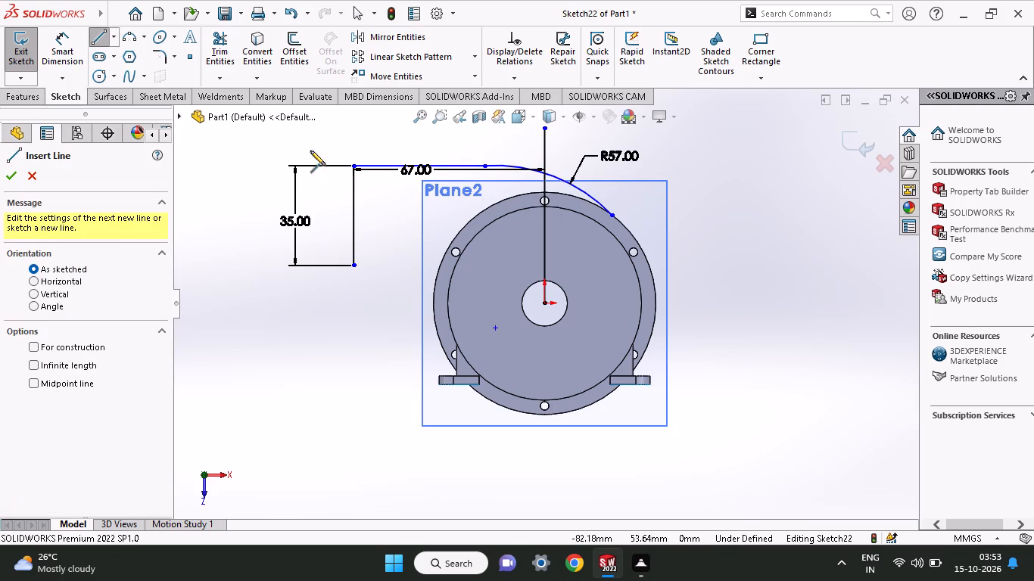
pyautogui.click(63, 33)
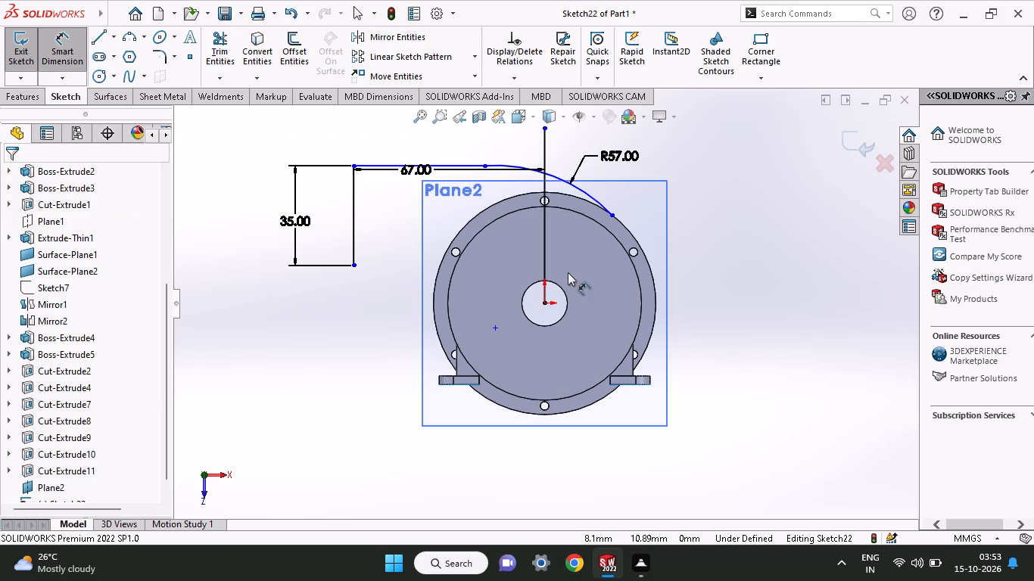
pyautogui.click(482, 167)
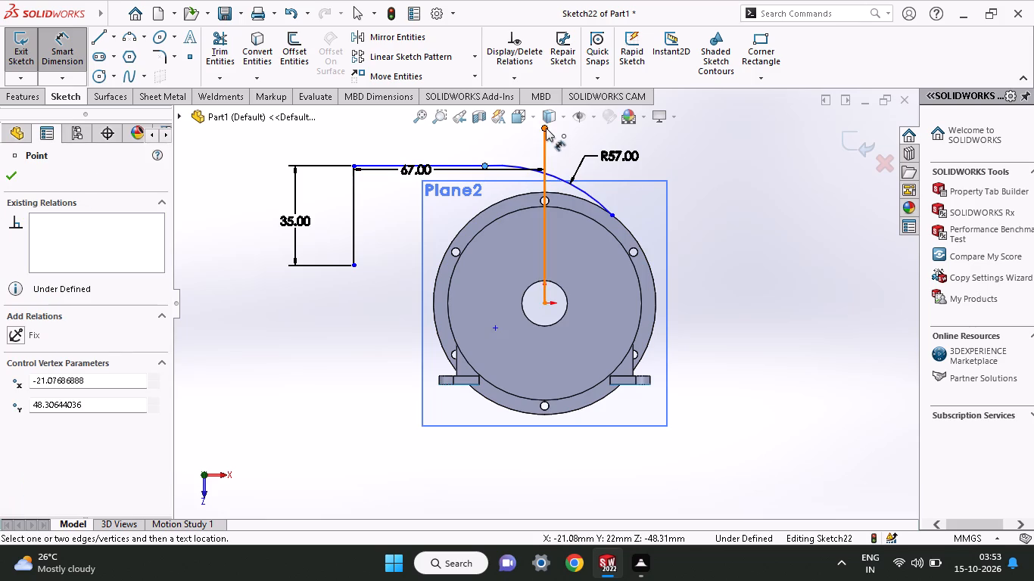
pyautogui.click(546, 128)
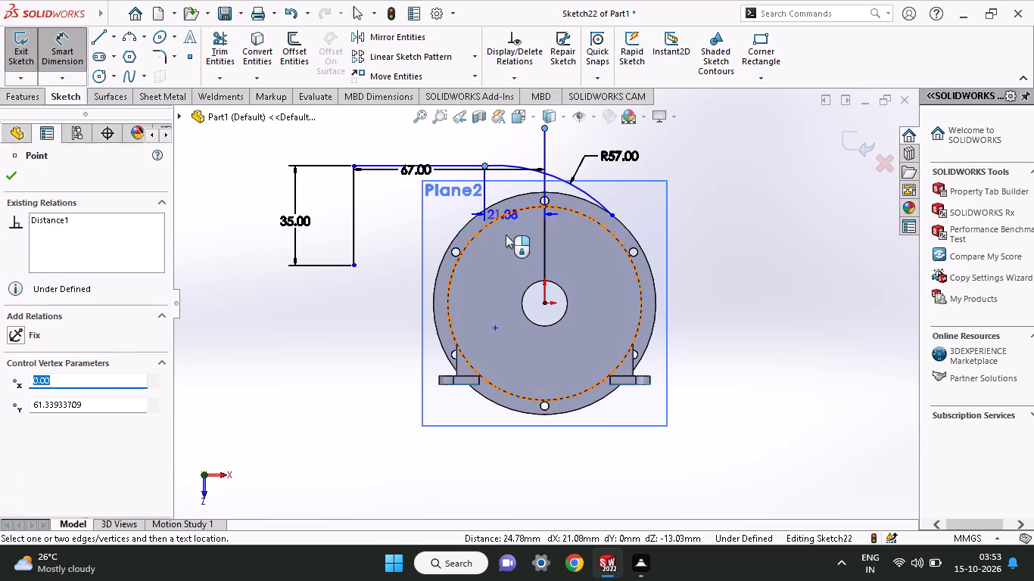
pyautogui.click(507, 247)
pyautogui.write('25')
pyautogui.press('Return')
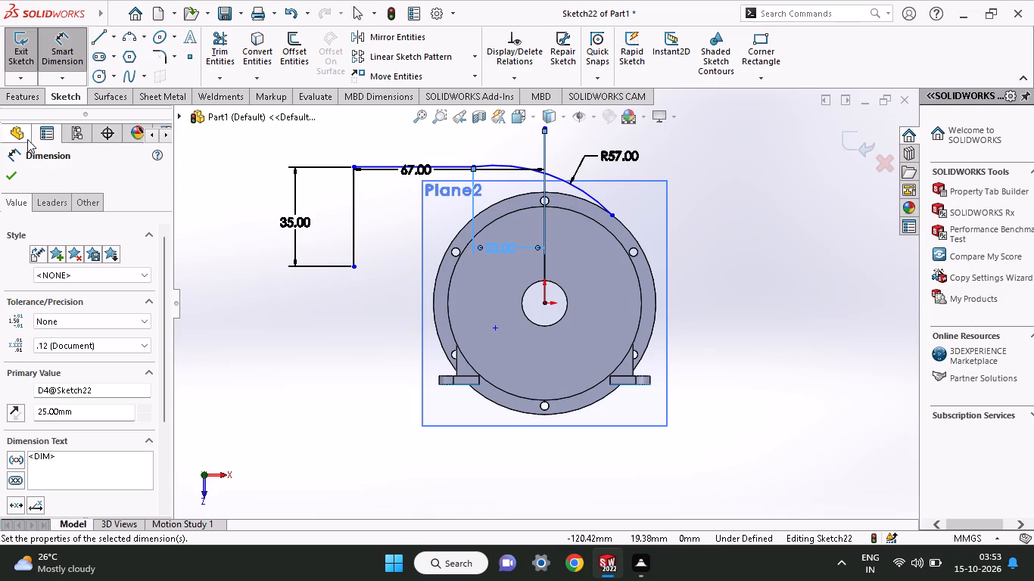
pyautogui.click(5, 177)
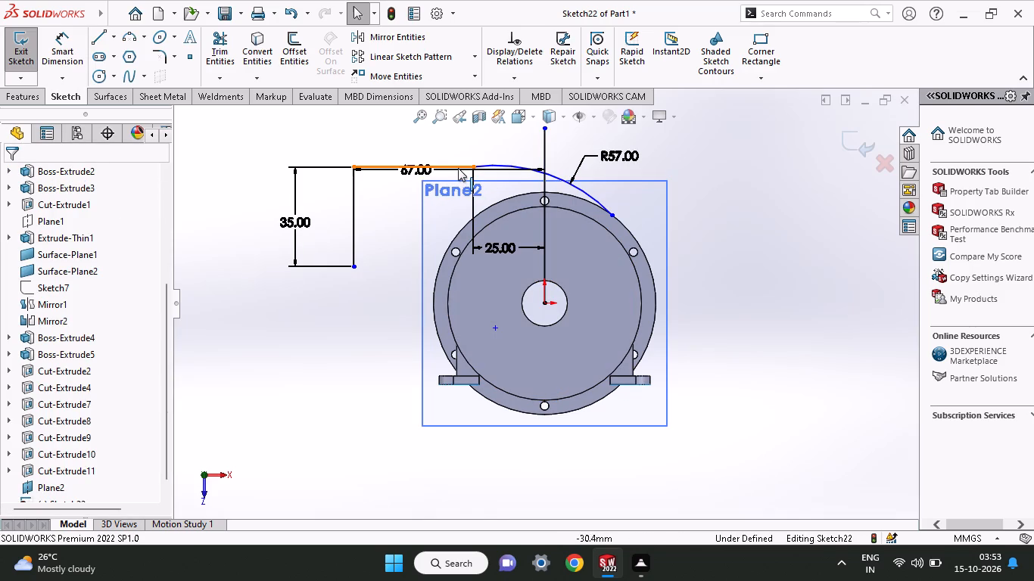
# Move the 67 mm dimension down, clear of the upper horizontal line.
pyautogui.click(282, 266)
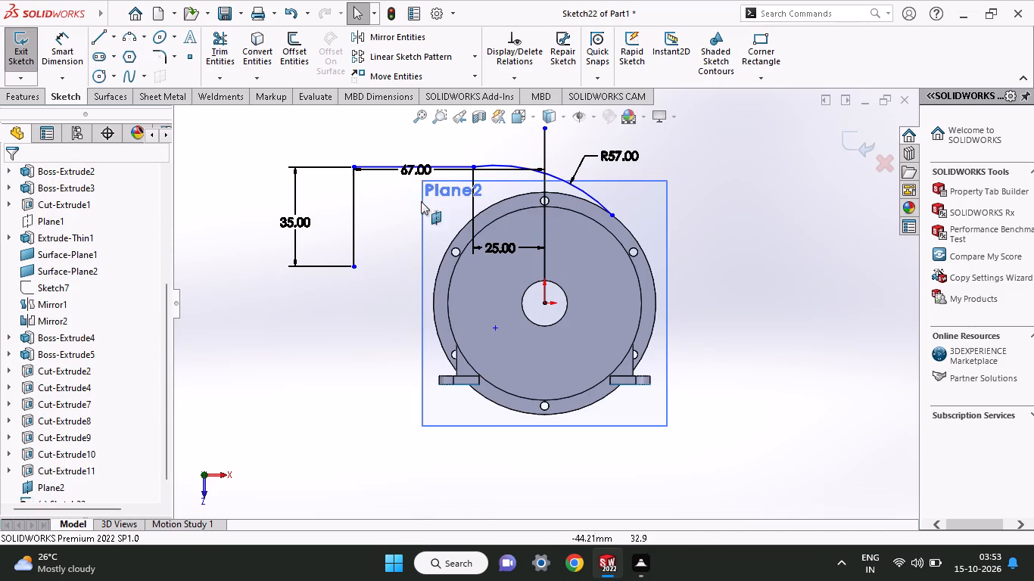
pyautogui.moveTo(423, 170); pyautogui.dragTo(425, 206)
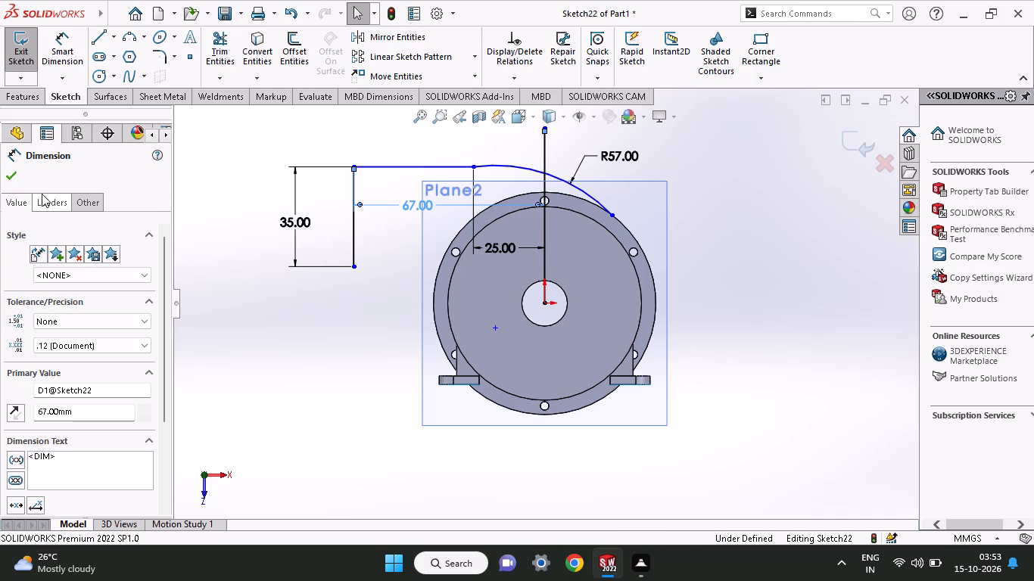
pyautogui.click(2, 171)
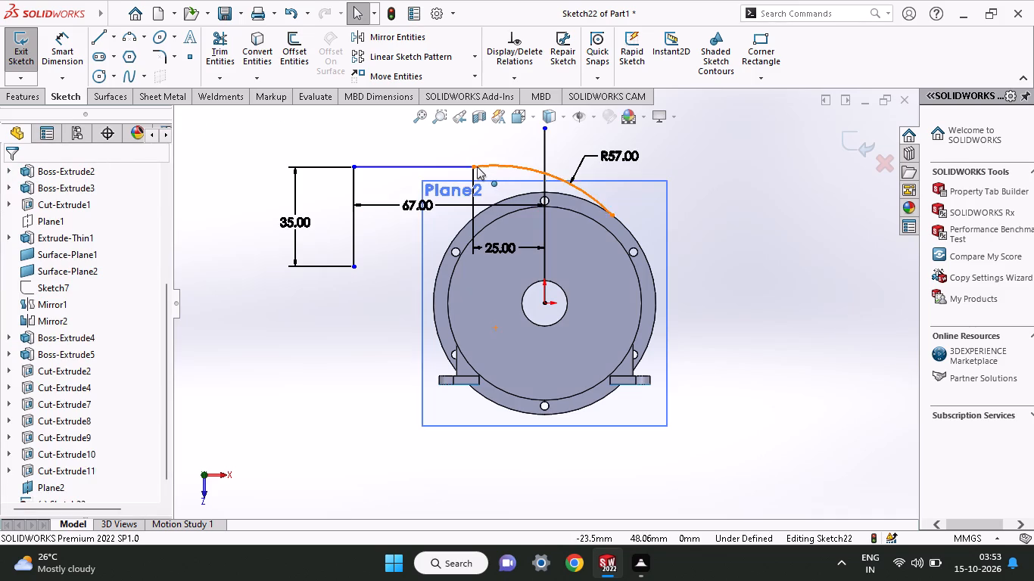
# Make the upper R57 arc tangent to the horizontal line at their shared endpoint.
pyautogui.click(475, 166)
pyautogui.click(528, 101)
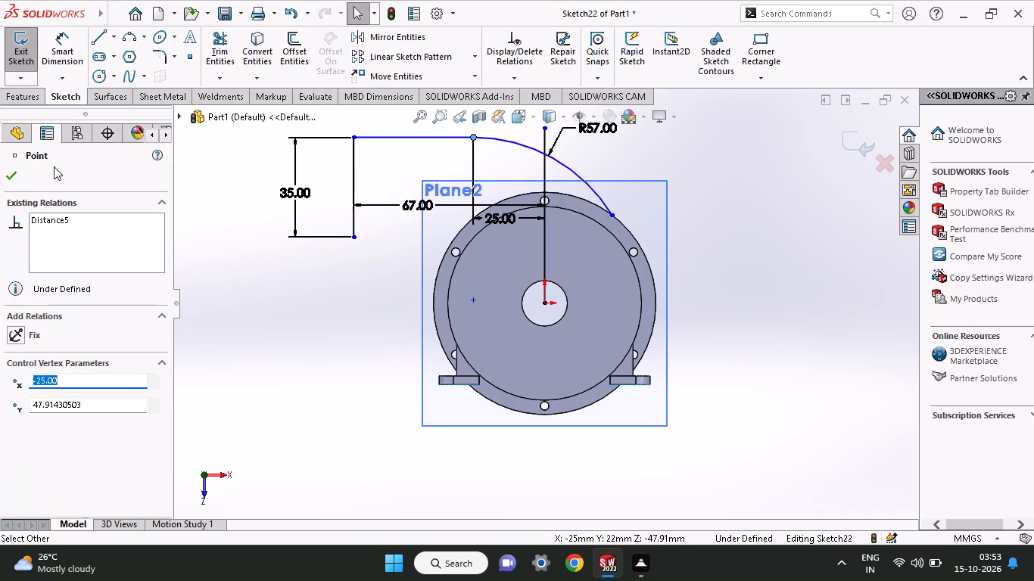
pyautogui.click(12, 180)
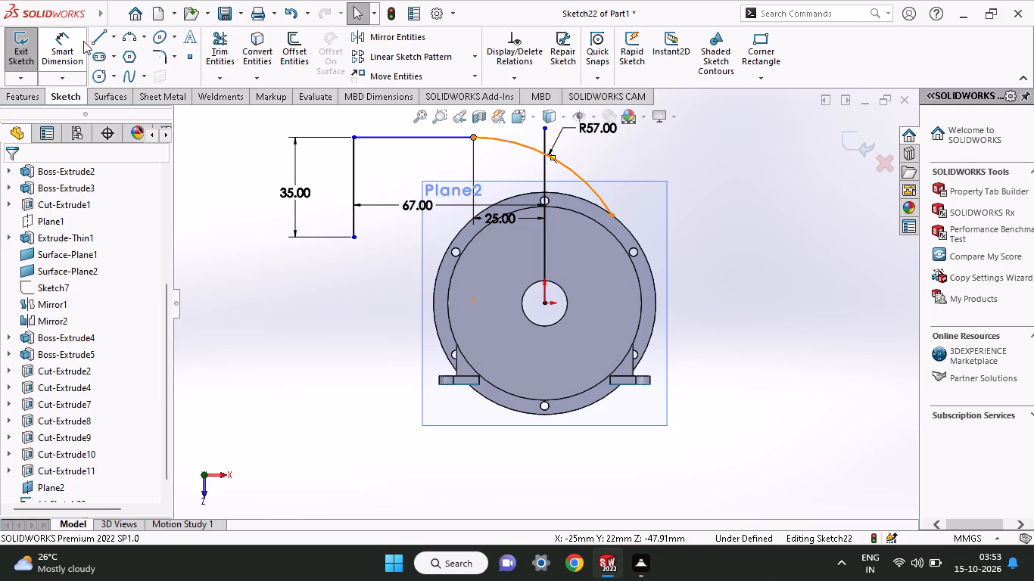
# Draw a vertical line about 13 mm long downward from the junction of the horizontal line and the upper arc.
pyautogui.click(101, 30)
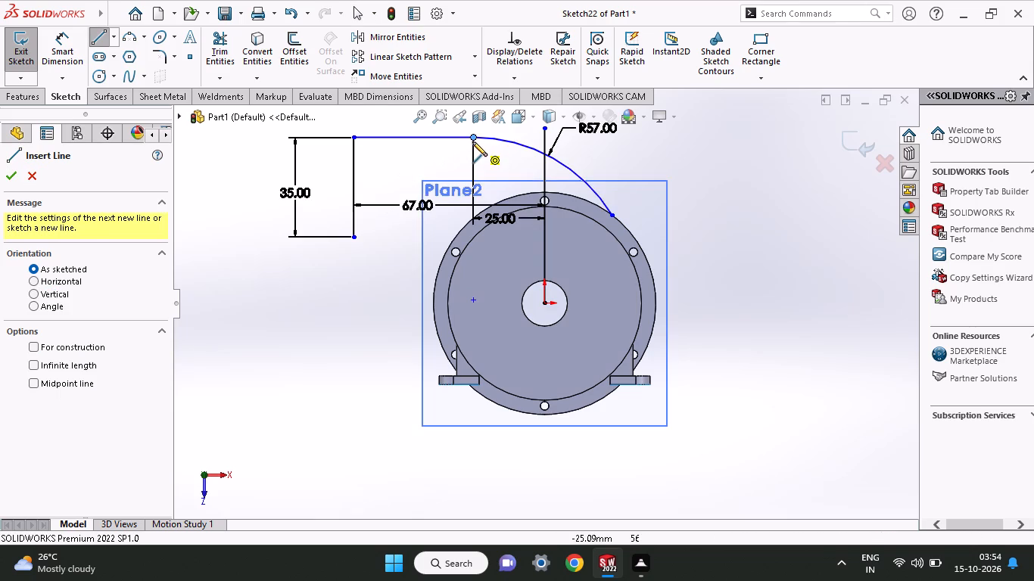
pyautogui.click(472, 141)
pyautogui.click(473, 174)
pyautogui.rightClick(494, 162)
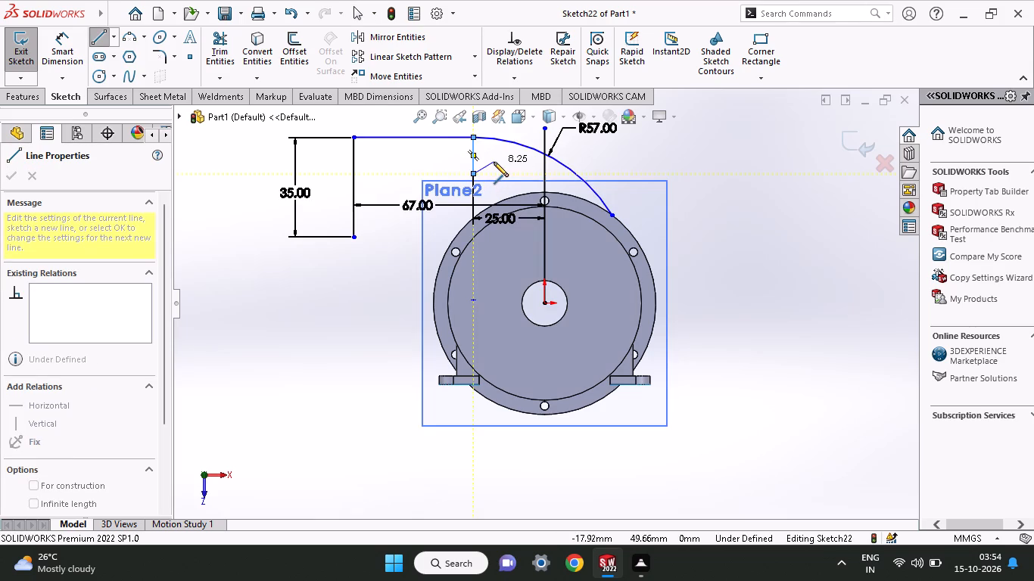
pyautogui.click(508, 177)
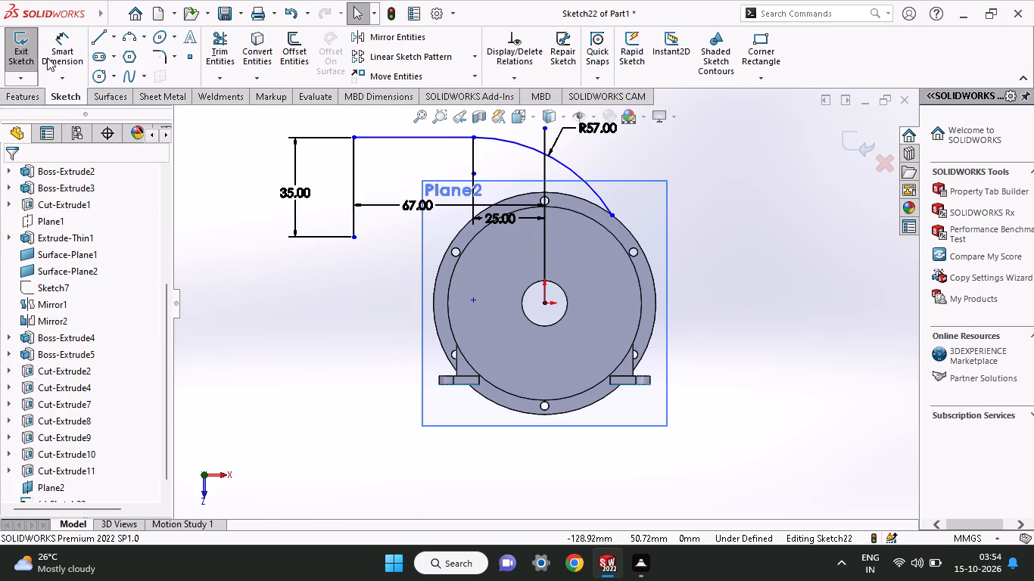
# Dimension the new inner vertical line's length as 24 mm.
pyautogui.click(58, 38)
pyautogui.click(475, 175)
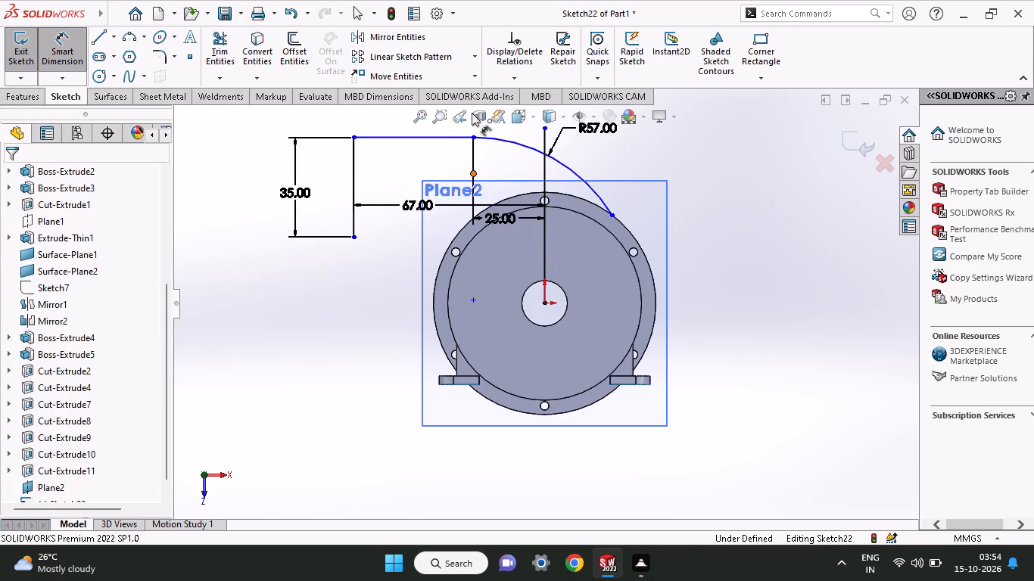
pyautogui.click(473, 138)
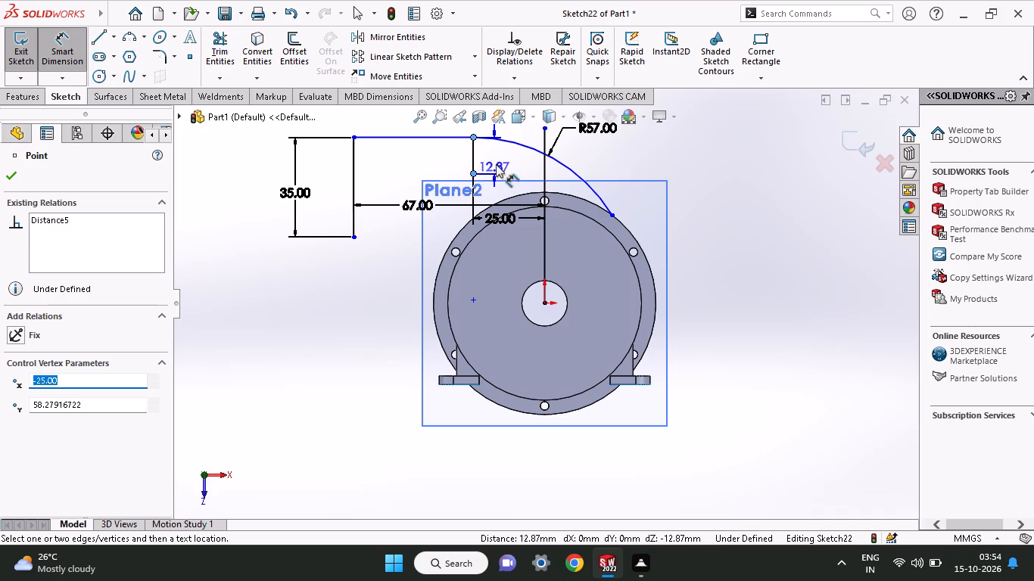
pyautogui.click(496, 164)
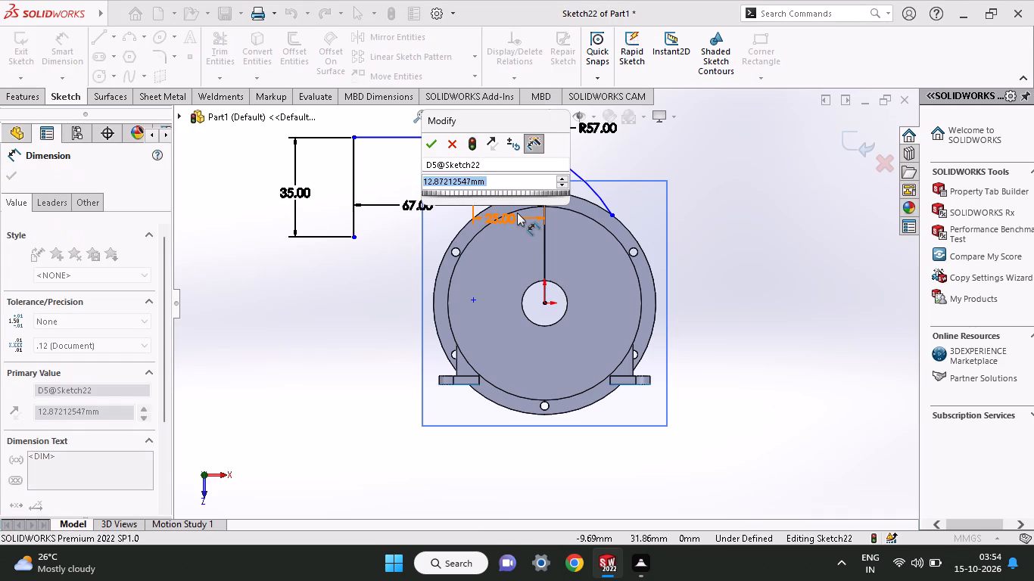
pyautogui.write('224')
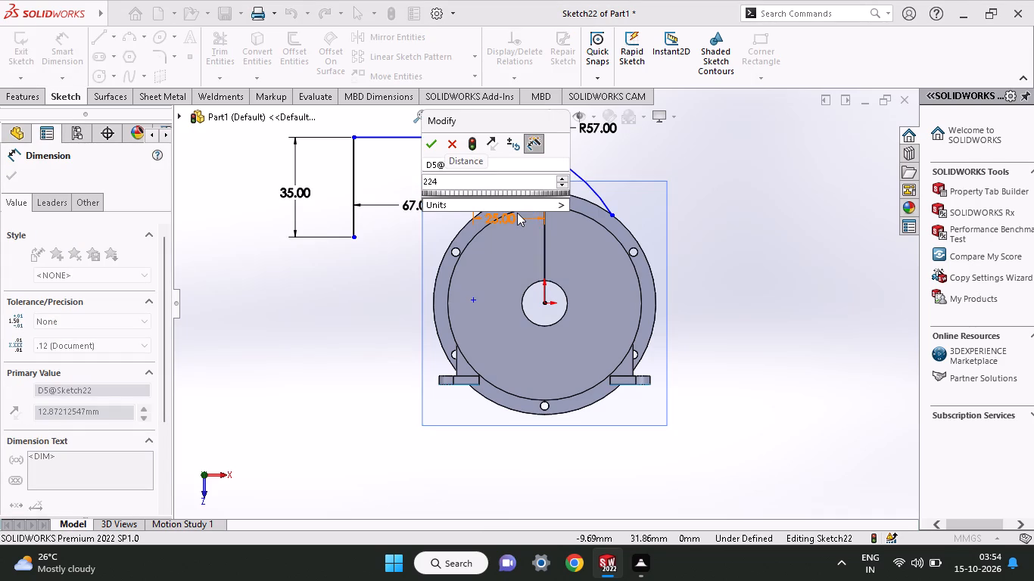
pyautogui.press('BackSpace')
pyautogui.press('BackSpace')
pyautogui.press('4')
pyautogui.press('Return')
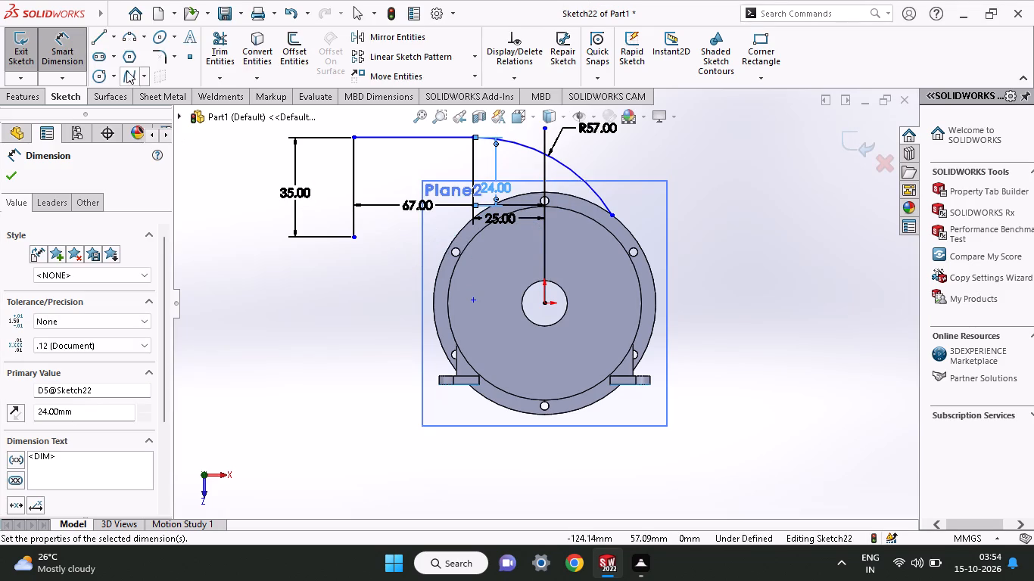
# Draw a three-point arc of about 62 mm radius from the 35 mm line's lower end to the 24 mm line's lower end.
pyautogui.click(127, 36)
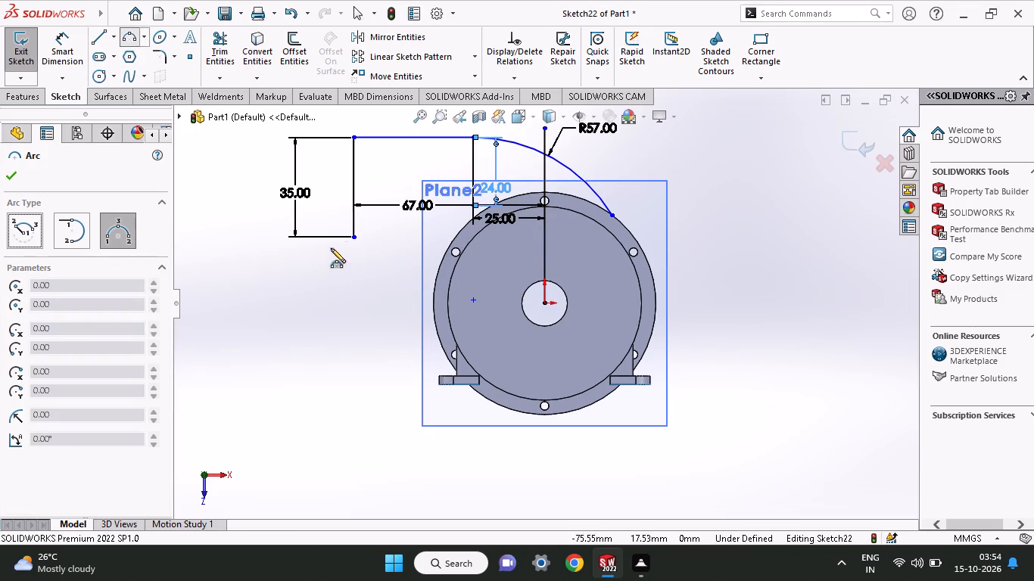
pyautogui.click(352, 235)
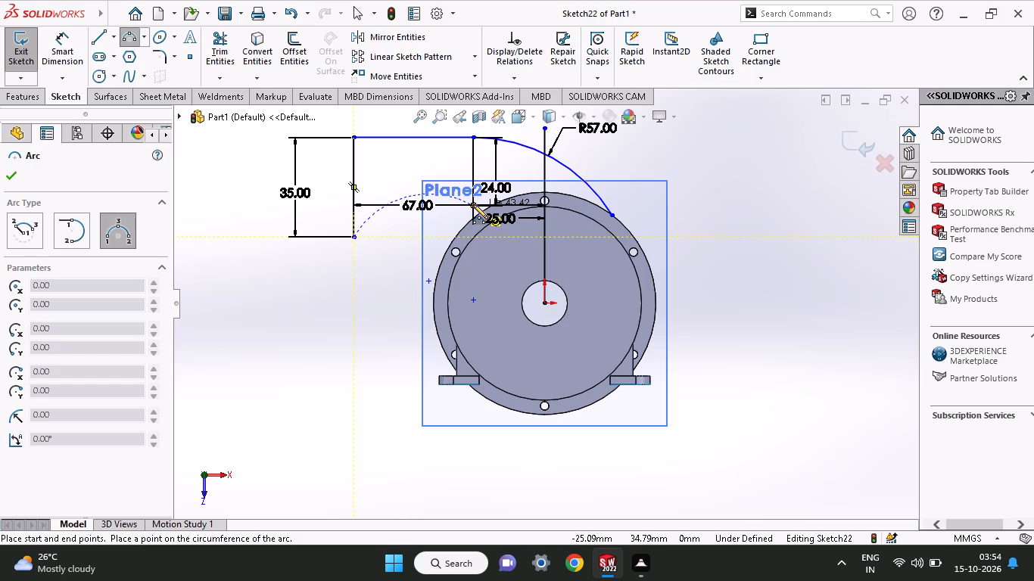
pyautogui.click(473, 204)
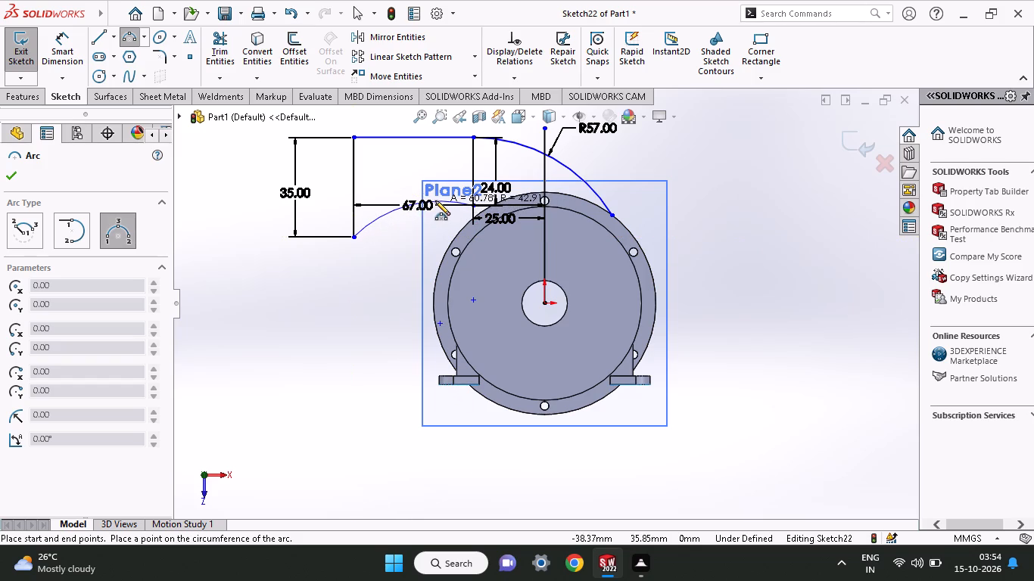
pyautogui.click(437, 206)
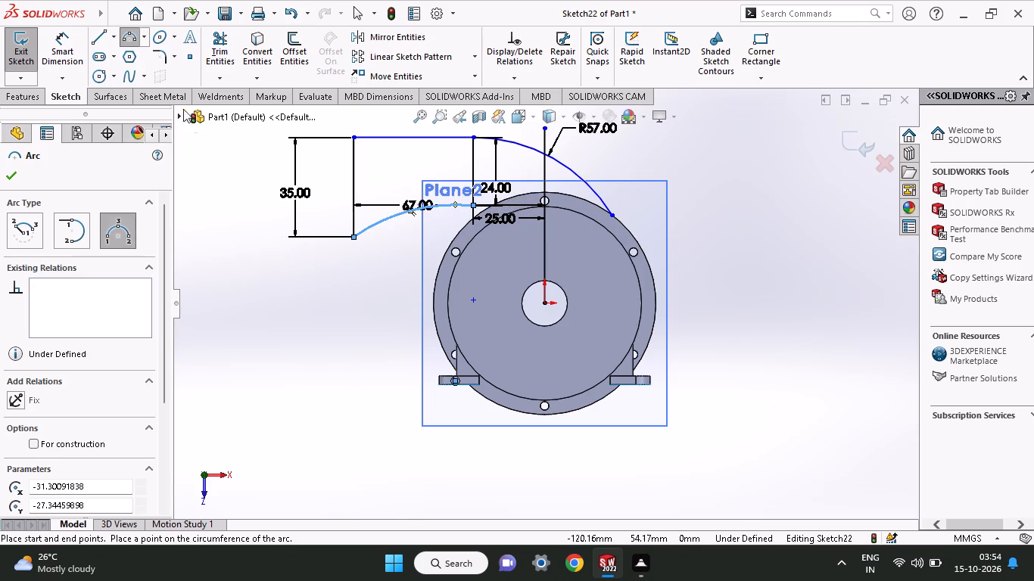
# Dimension the new lower arc's radius as 57 mm.
pyautogui.click(77, 61)
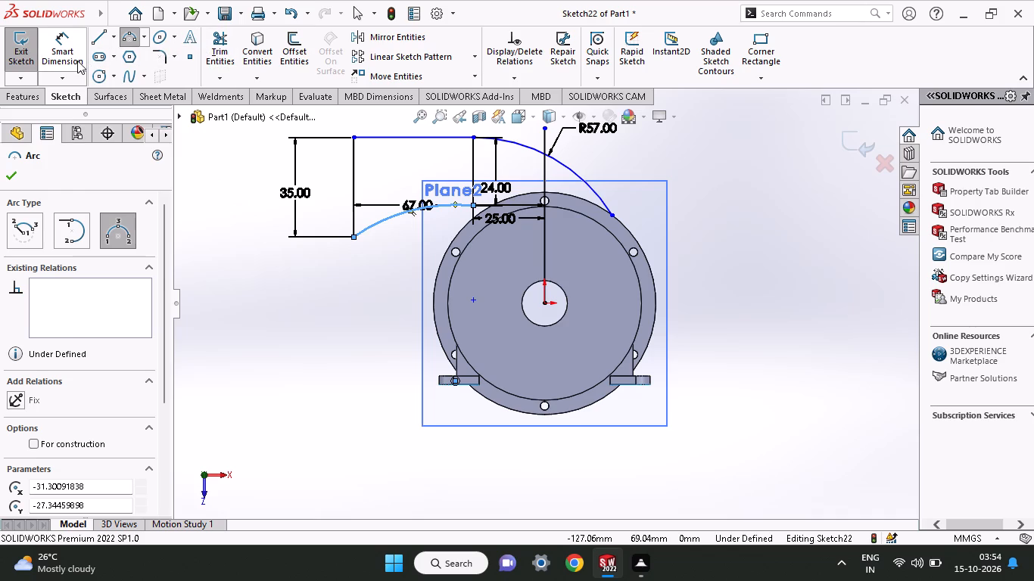
pyautogui.click(368, 226)
pyautogui.click(369, 266)
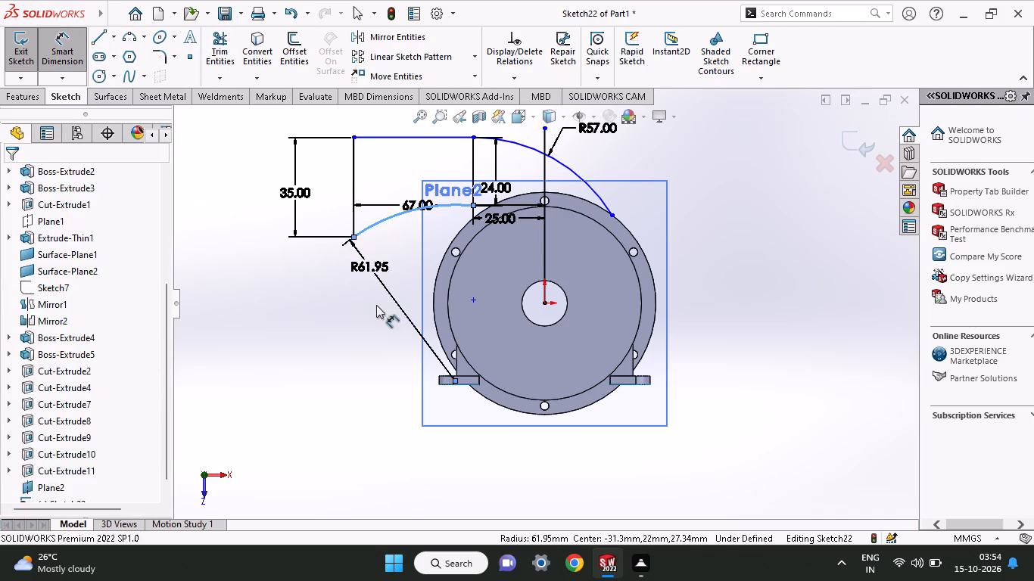
pyautogui.press('5')
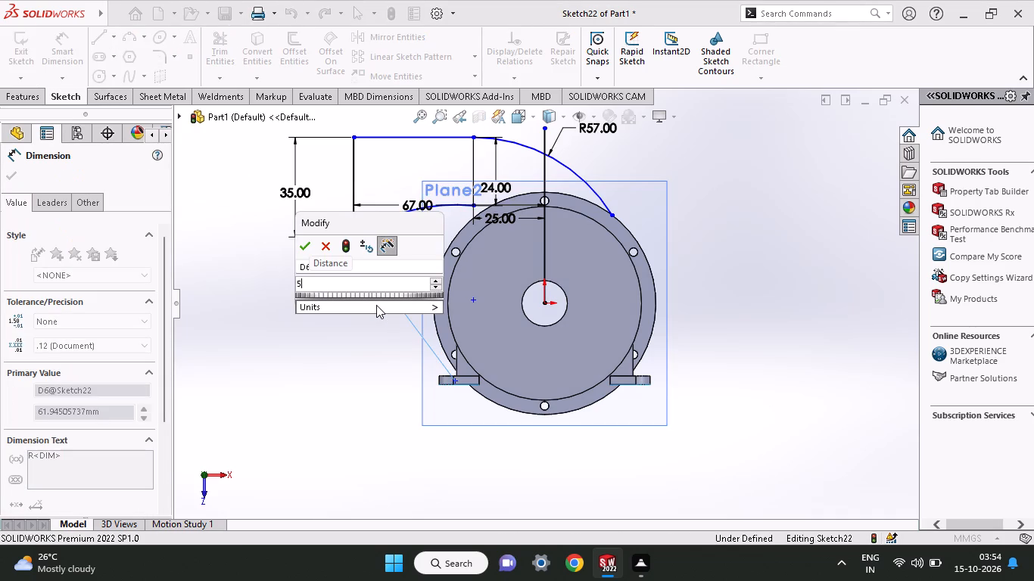
pyautogui.press('7')
pyautogui.press('Return')
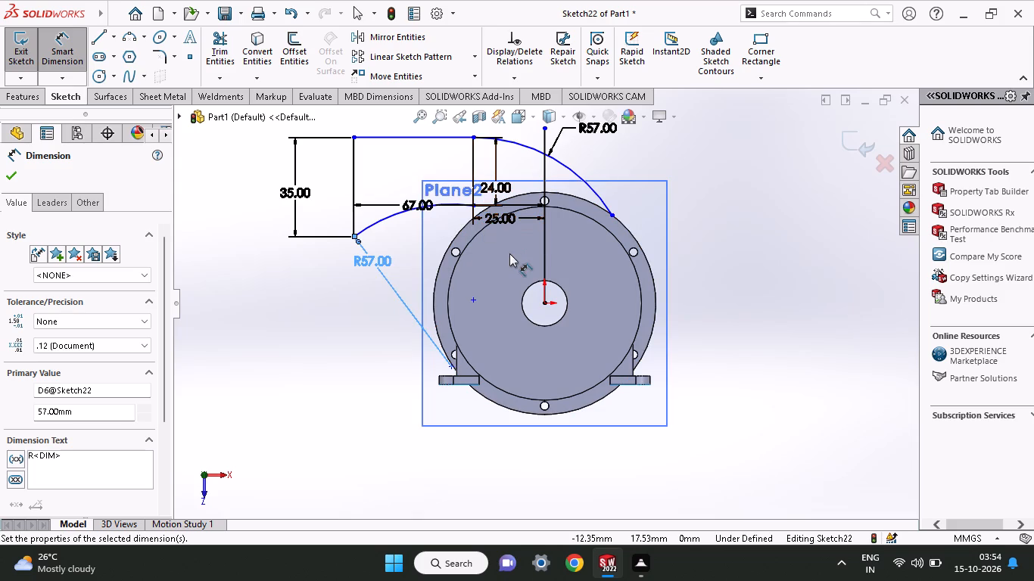
# Move the 24 mm dimension clear of the profile, beyond the upper arc's flange end.
pyautogui.moveTo(497, 188); pyautogui.dragTo(619, 194)
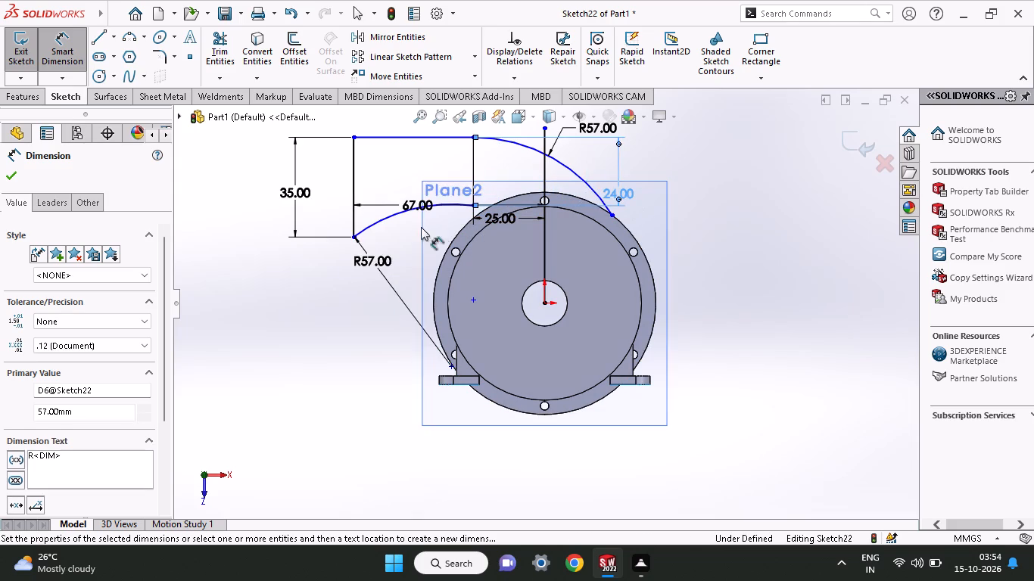
pyautogui.click(13, 174)
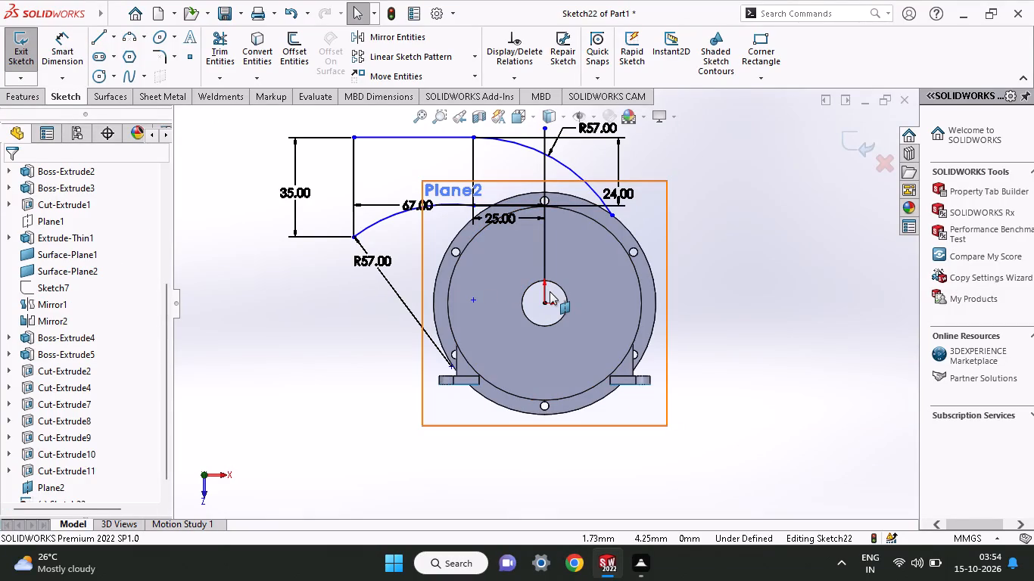
# Delete the lower 57 mm radius arc between the 35 mm and 24 mm lines, along with its radius dimension.
pyautogui.keyDown('ctrl'); pyautogui.scroll(1, 550, 291); pyautogui.keyUp('ctrl')
pyautogui.keyDown('ctrl'); pyautogui.scroll(-4, 550, 291); pyautogui.keyUp('ctrl')
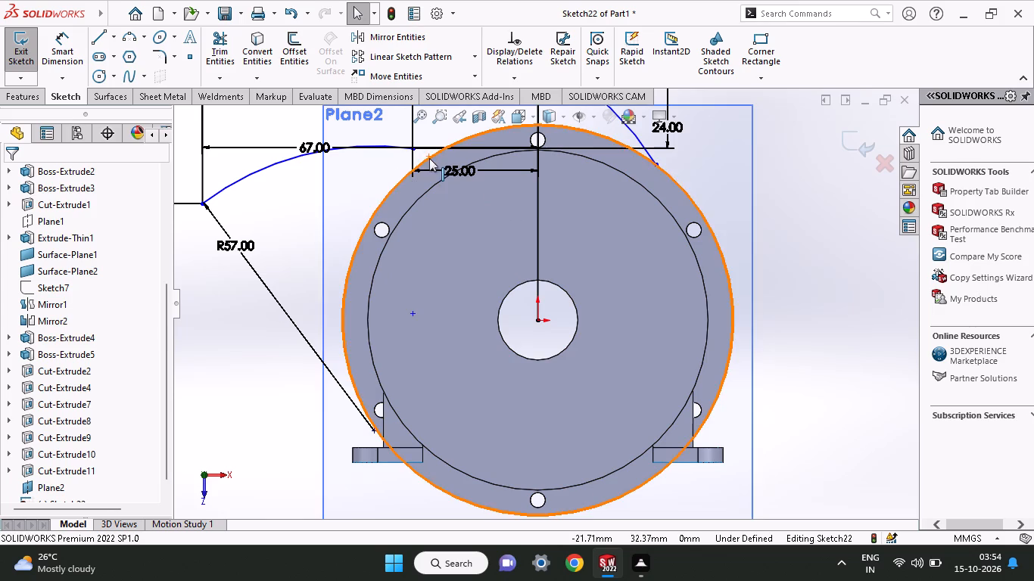
pyautogui.click(247, 178)
pyautogui.rightClick(247, 178)
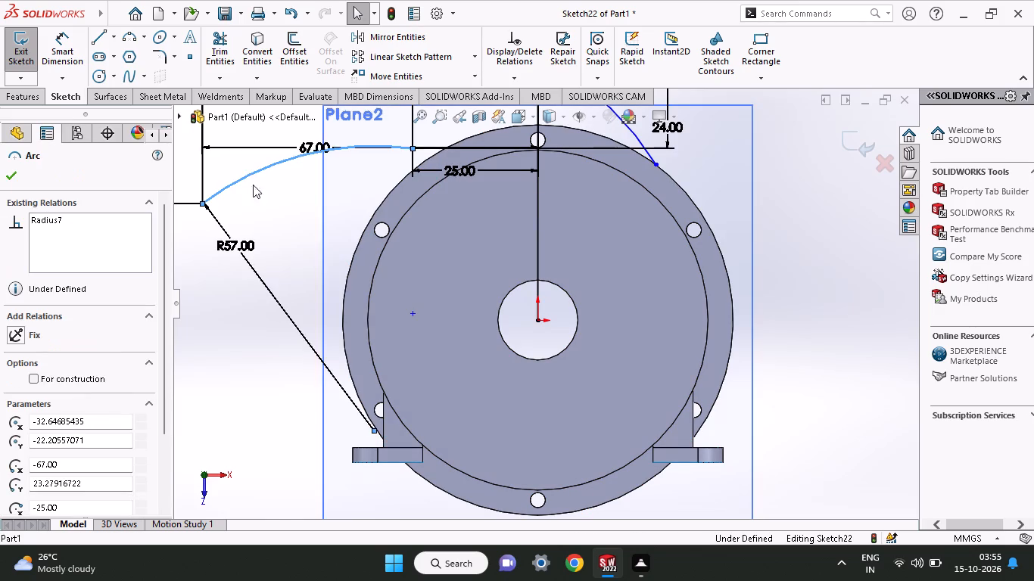
pyautogui.click(302, 427)
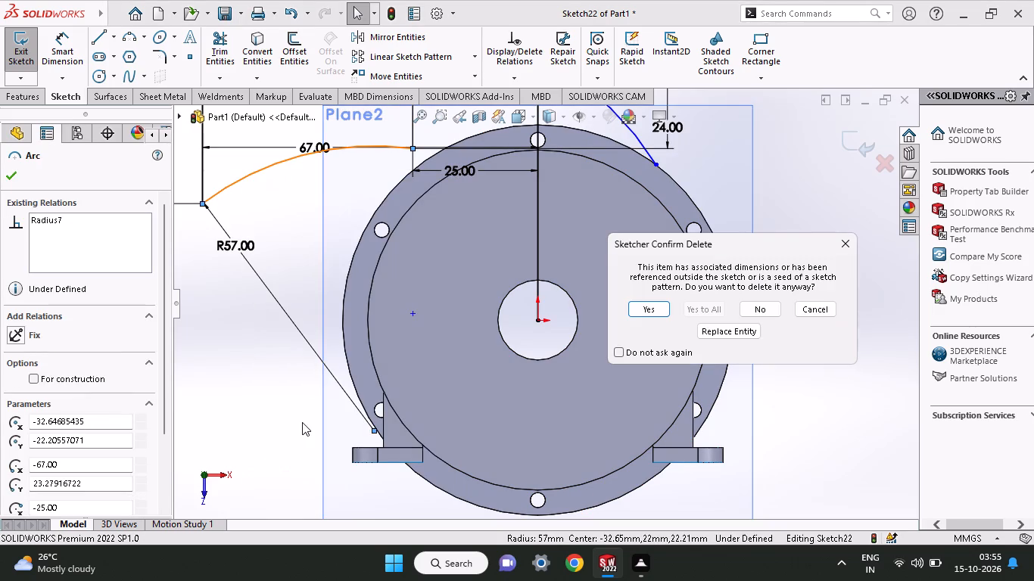
pyautogui.click(642, 314)
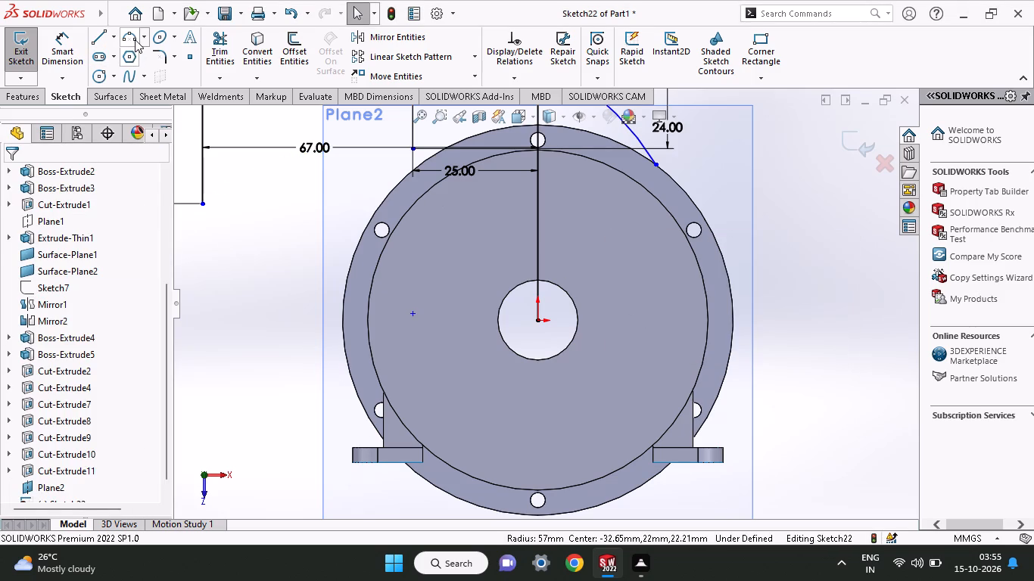
# Draw a three-point arc of about 33 mm radius from the flange's outer edge to the 35 mm line's lower end.
pyautogui.click(135, 39)
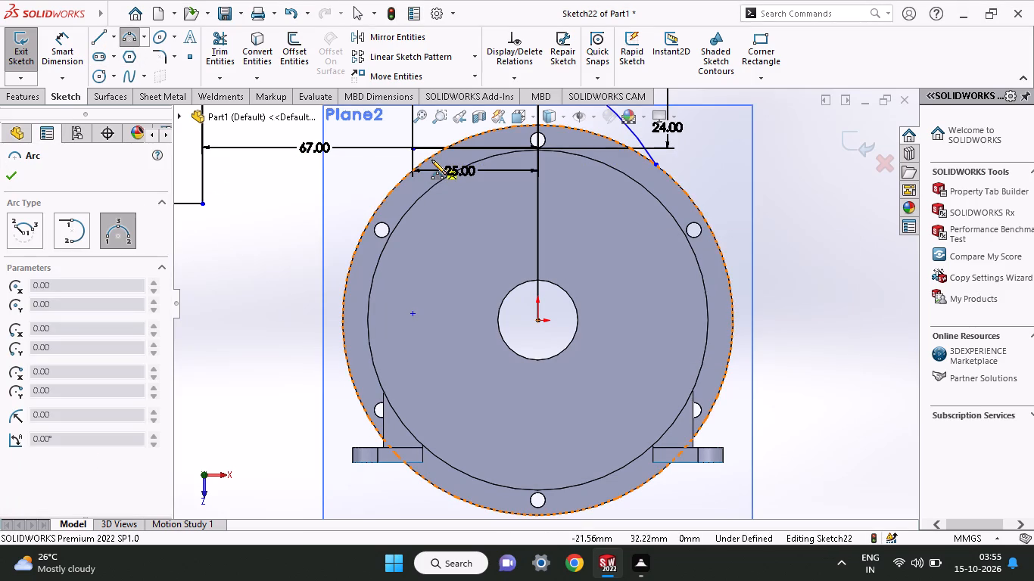
pyautogui.click(431, 160)
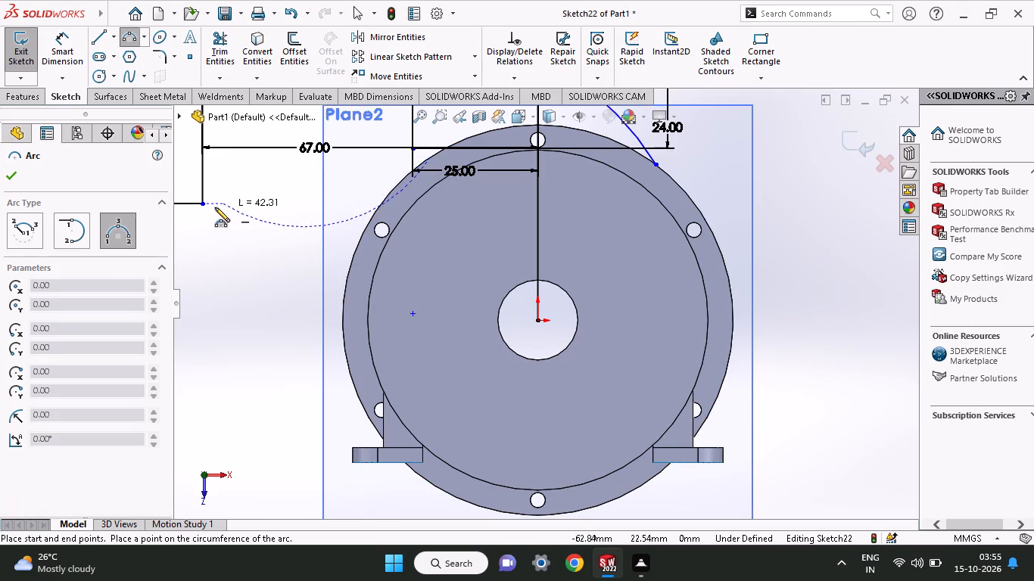
pyautogui.click(204, 205)
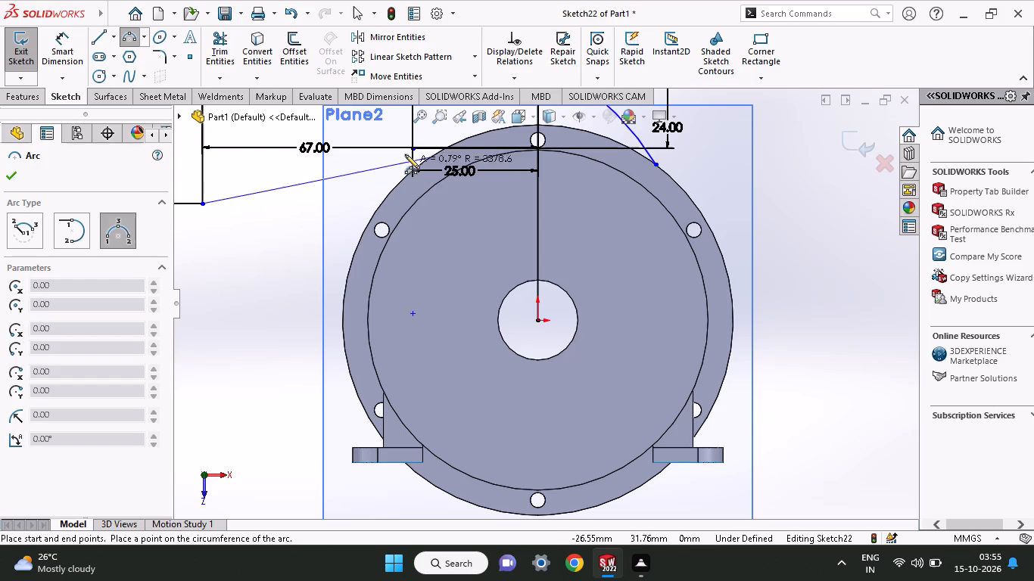
pyautogui.click(406, 148)
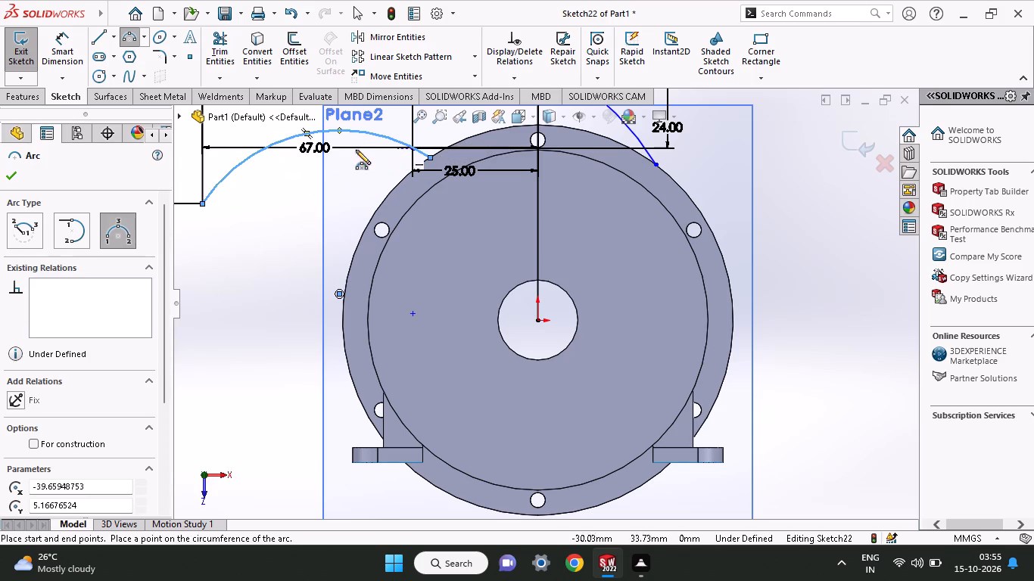
# Dimension the new lower arc's radius as 57 mm.
pyautogui.click(76, 53)
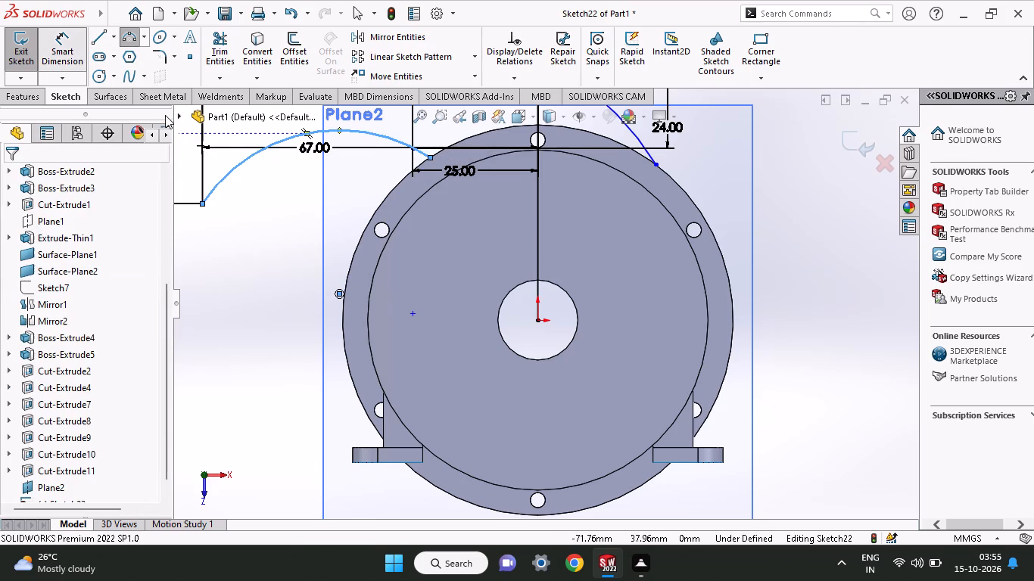
pyautogui.click(249, 160)
pyautogui.click(265, 194)
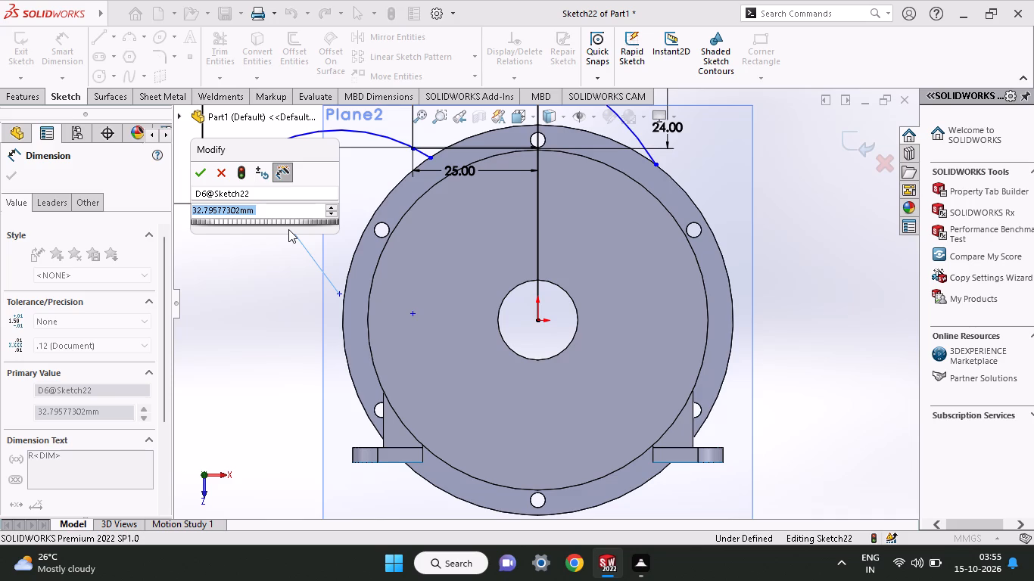
pyautogui.write('57')
pyautogui.press('Return')
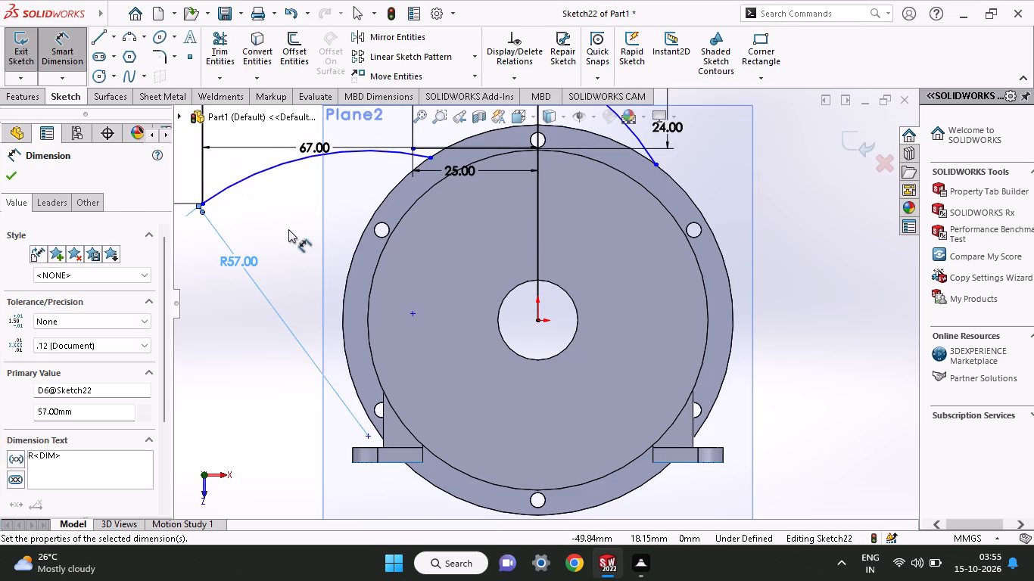
# Examine how the lower and upper arcs meet the 35 mm and 24 mm lines and the flange edge.
pyautogui.keyDown('ctrl'); pyautogui.scroll(-4, 213, 205); pyautogui.keyUp('ctrl')
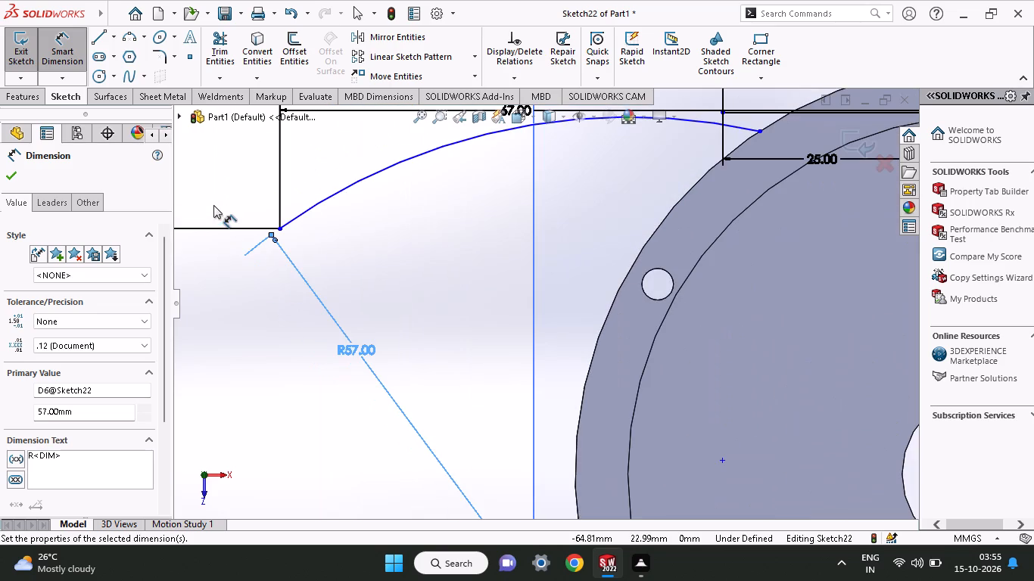
pyautogui.scroll(-1, 339, 227)
pyautogui.scroll(1, 339, 227)
pyautogui.scroll(-1, 339, 227)
pyautogui.hscroll(-1, 339, 227)
pyautogui.scroll(-1, 339, 227)
pyautogui.scroll(3, 339, 227)
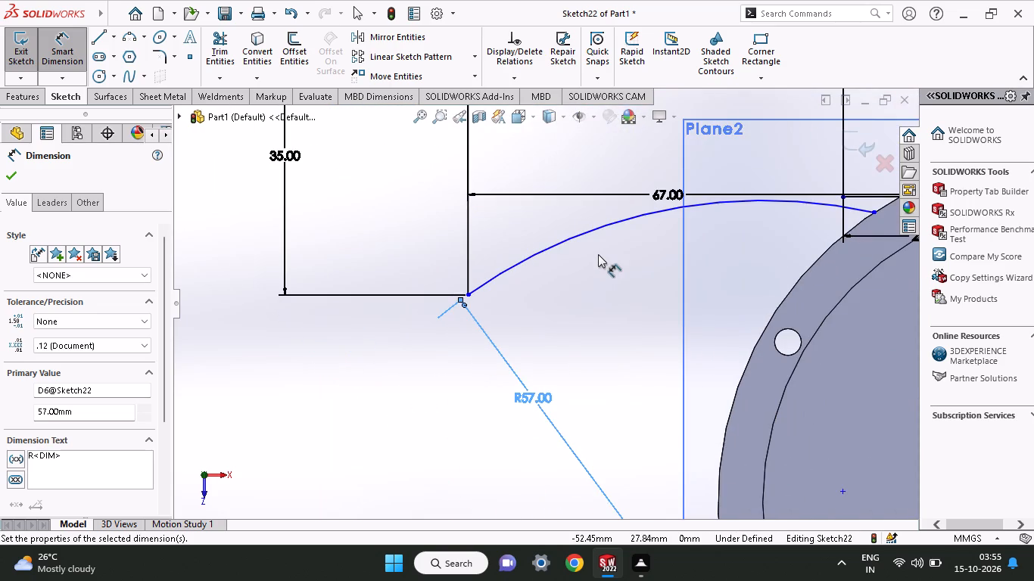
pyautogui.keyDown('ctrl'); pyautogui.scroll(5, 598, 254); pyautogui.keyUp('ctrl')
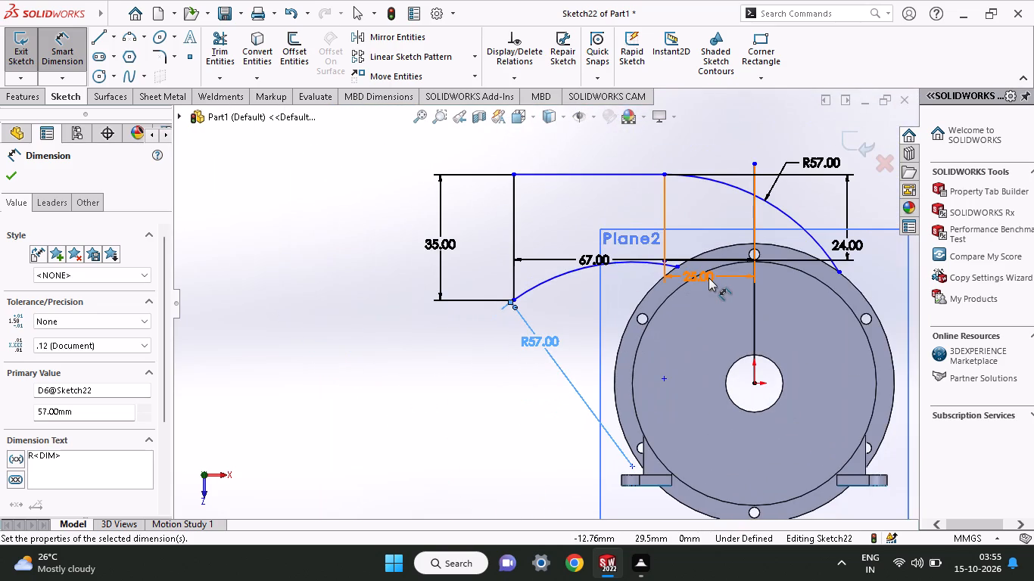
pyautogui.keyDown('ctrl'); pyautogui.scroll(1, 698, 292); pyautogui.keyUp('ctrl')
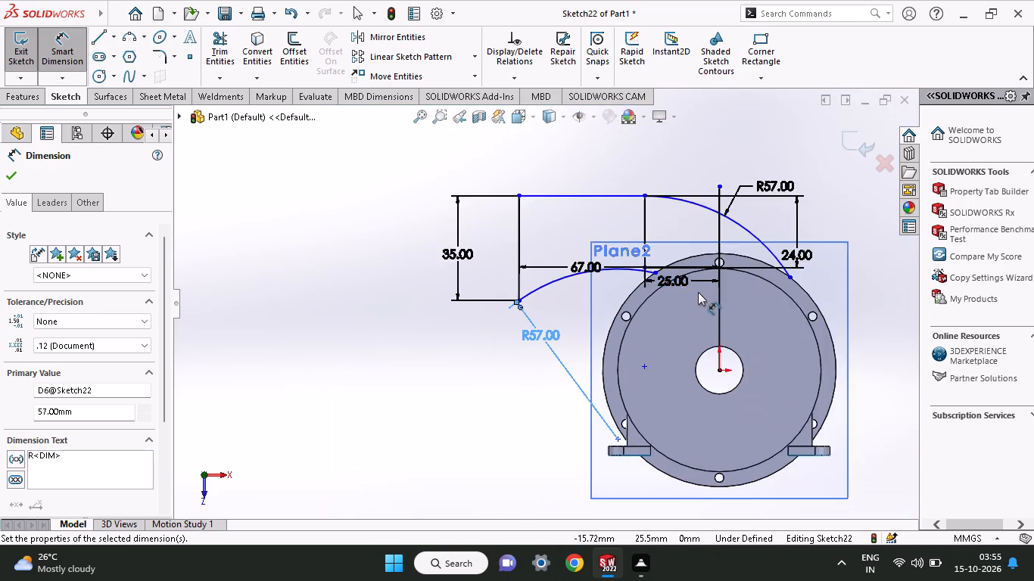
pyautogui.keyDown('ctrl'); pyautogui.scroll(2, 698, 292); pyautogui.keyUp('ctrl')
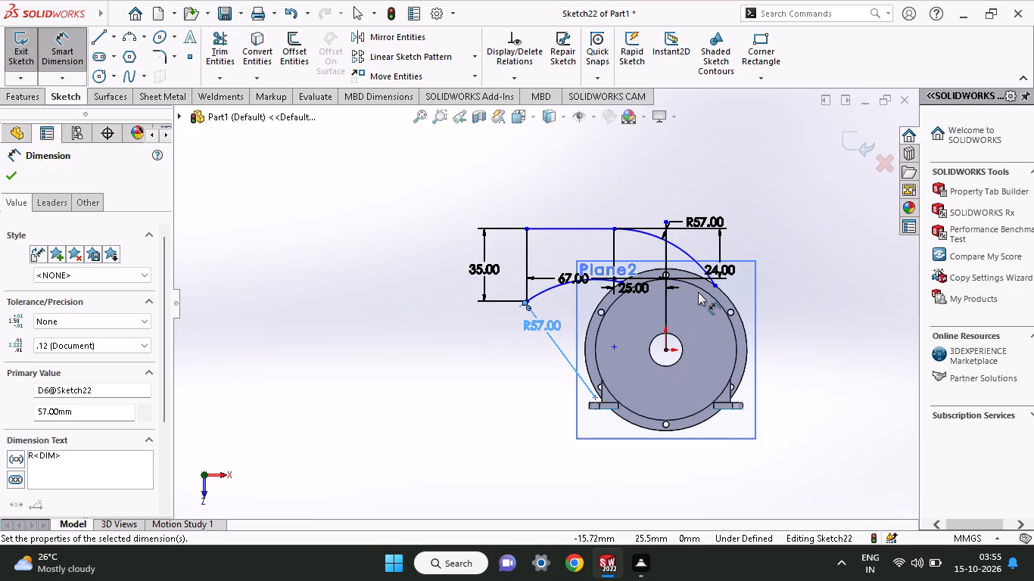
pyautogui.hscroll(1, 698, 292)
pyautogui.hscroll(-1, 698, 292)
pyautogui.keyDown('ctrl'); pyautogui.scroll(-3, 698, 292); pyautogui.keyUp('ctrl')
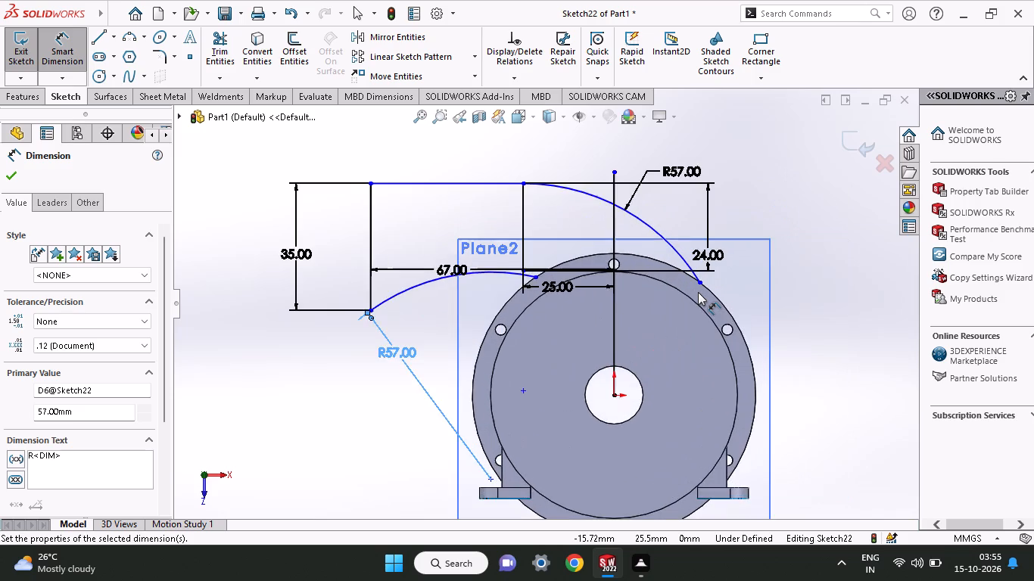
pyautogui.keyDown('ctrl'); pyautogui.scroll(-5, 698, 292); pyautogui.keyUp('ctrl')
pyautogui.hscroll(-1, 698, 292)
pyautogui.hscroll(1, 698, 292)
pyautogui.hscroll(-1, 698, 292)
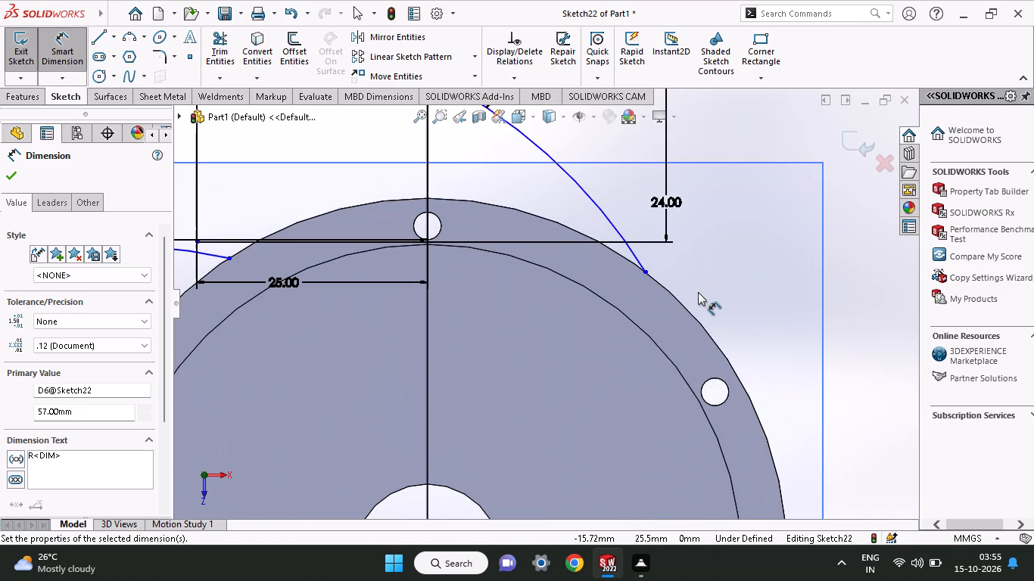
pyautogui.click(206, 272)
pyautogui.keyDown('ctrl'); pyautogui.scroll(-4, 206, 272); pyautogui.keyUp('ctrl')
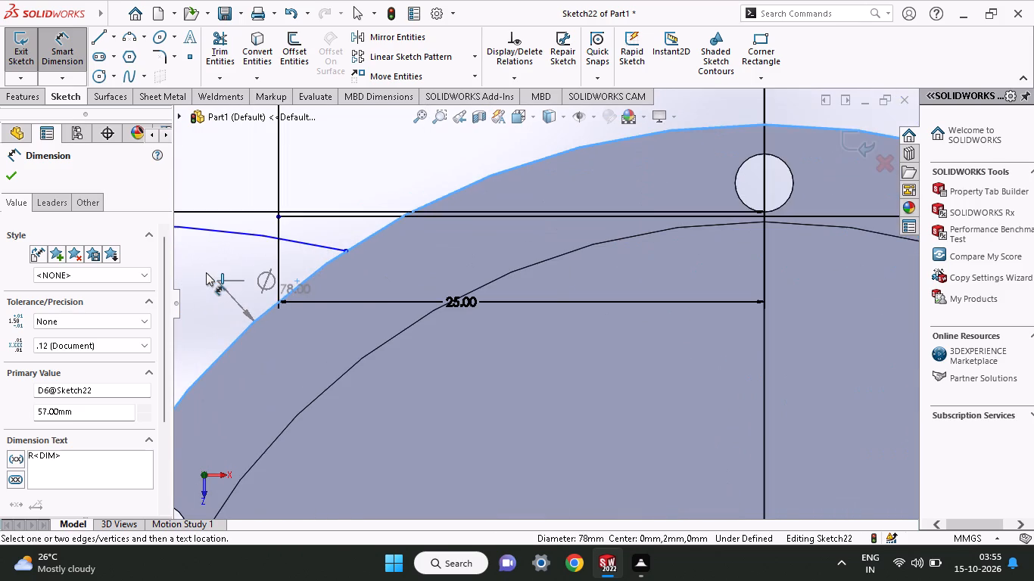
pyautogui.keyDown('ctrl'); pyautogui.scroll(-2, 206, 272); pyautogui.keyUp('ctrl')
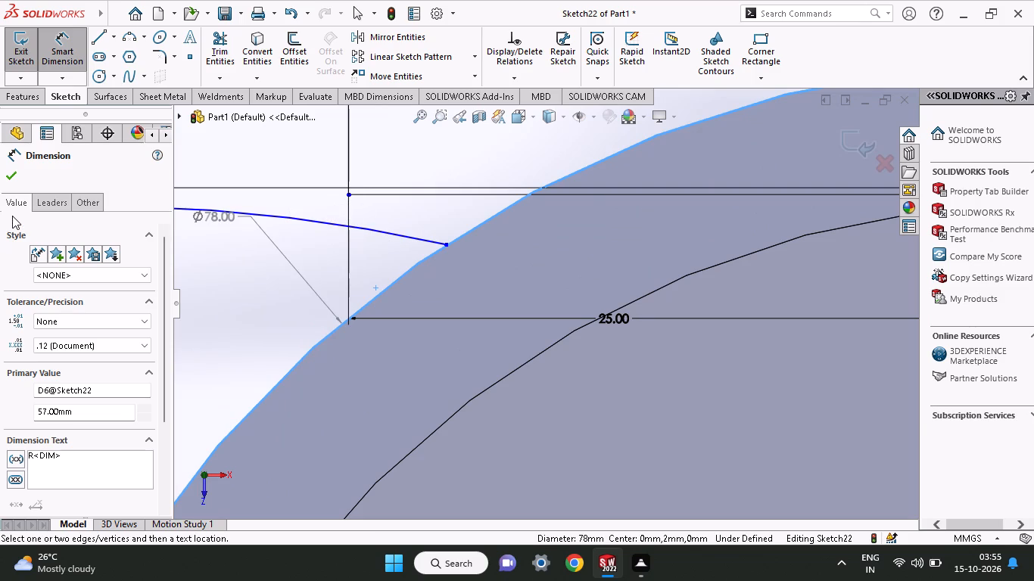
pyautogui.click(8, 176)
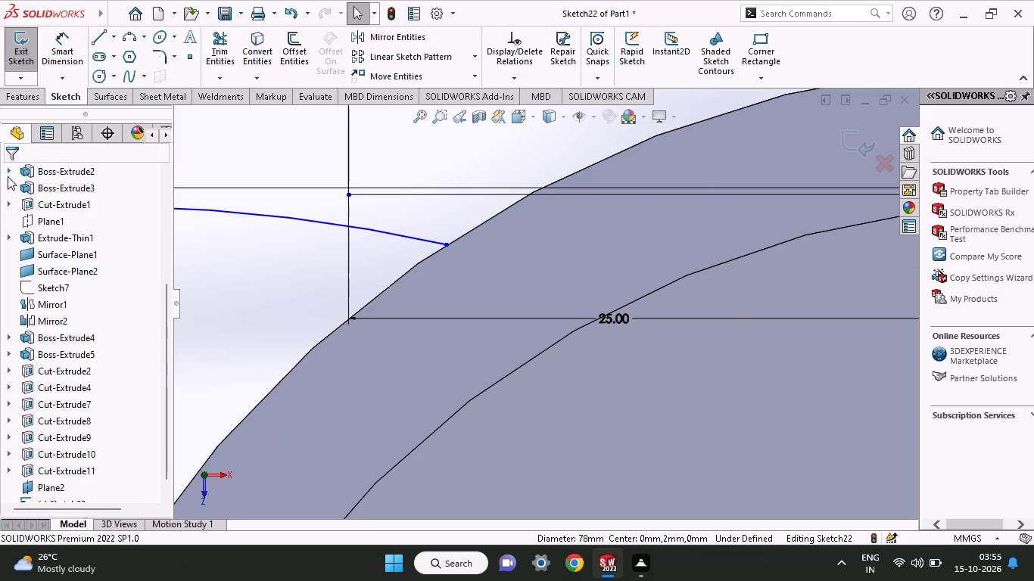
# Add a coincident relation between the lower arc and the 24 mm line's lower endpoint.
pyautogui.click(285, 219)
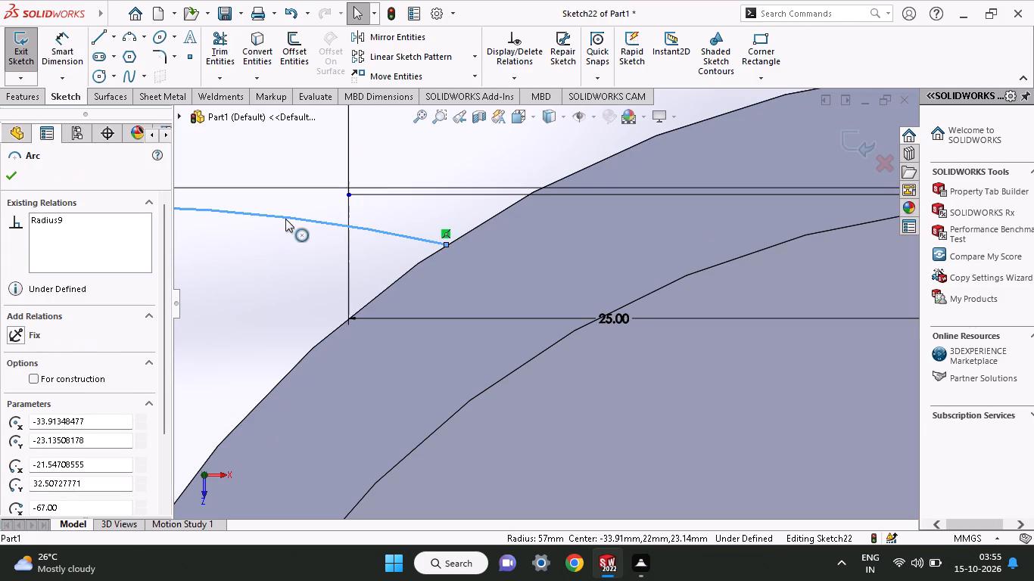
pyautogui.keyDown('shift'); pyautogui.click(350, 194); pyautogui.keyUp('shift')
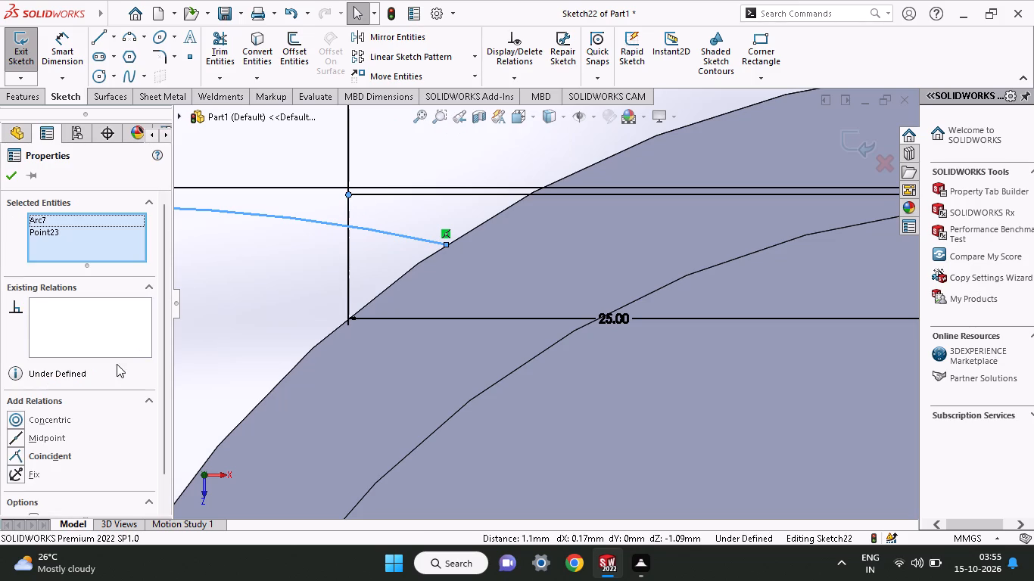
pyautogui.click(61, 461)
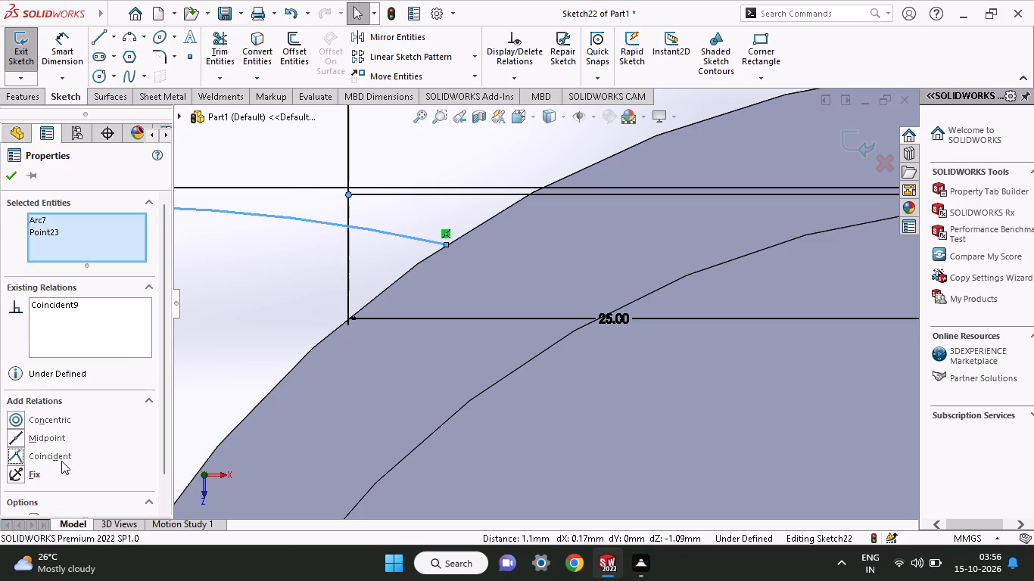
pyautogui.click(8, 178)
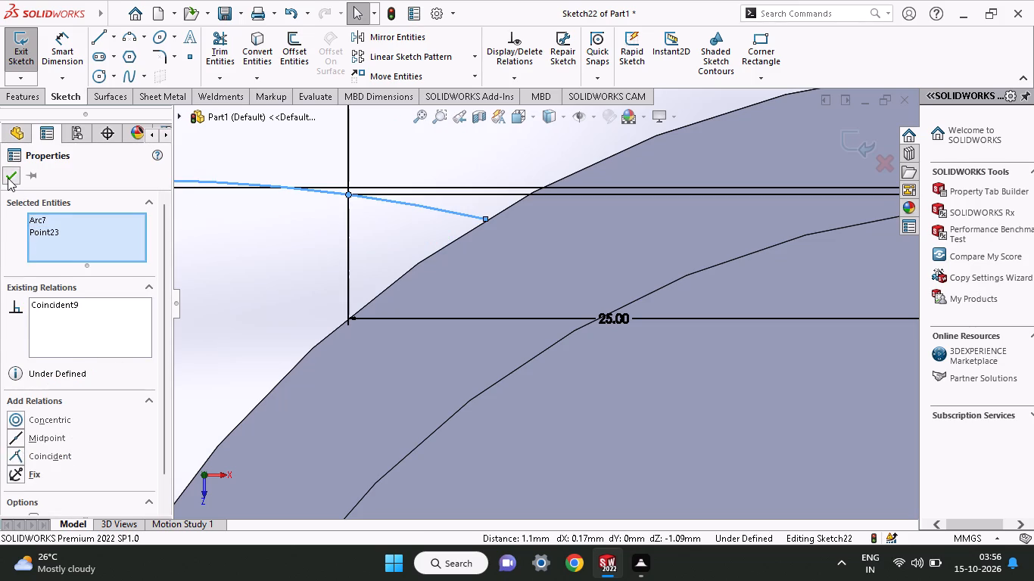
# Examine the whole outlet profile and its arc ends against the flange.
pyautogui.keyDown('ctrl'); pyautogui.scroll(7, 246, 268); pyautogui.keyUp('ctrl')
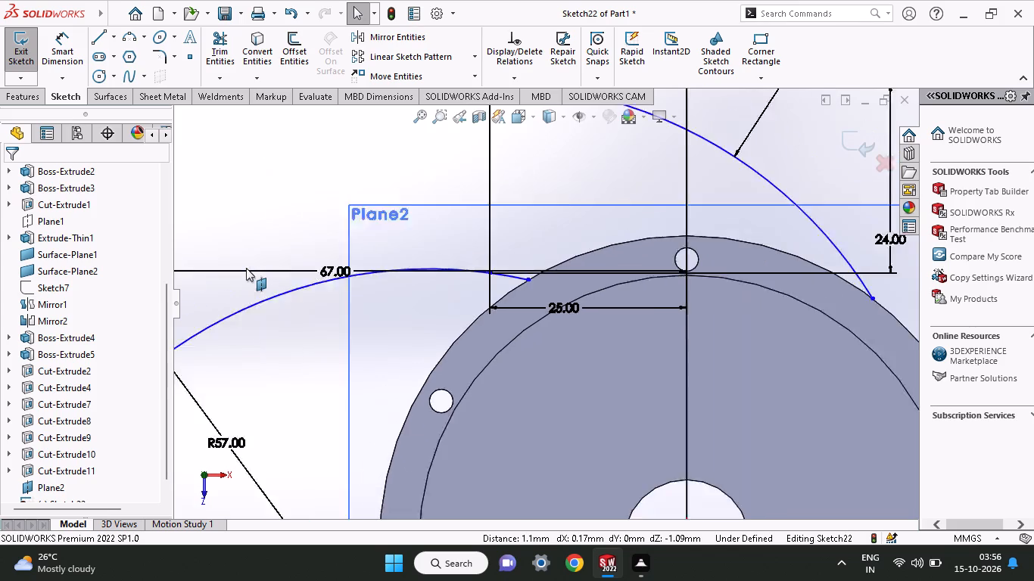
pyautogui.keyDown('ctrl'); pyautogui.scroll(4, 246, 268); pyautogui.keyUp('ctrl')
pyautogui.moveTo(463, 330); pyautogui.dragTo(493, 319)
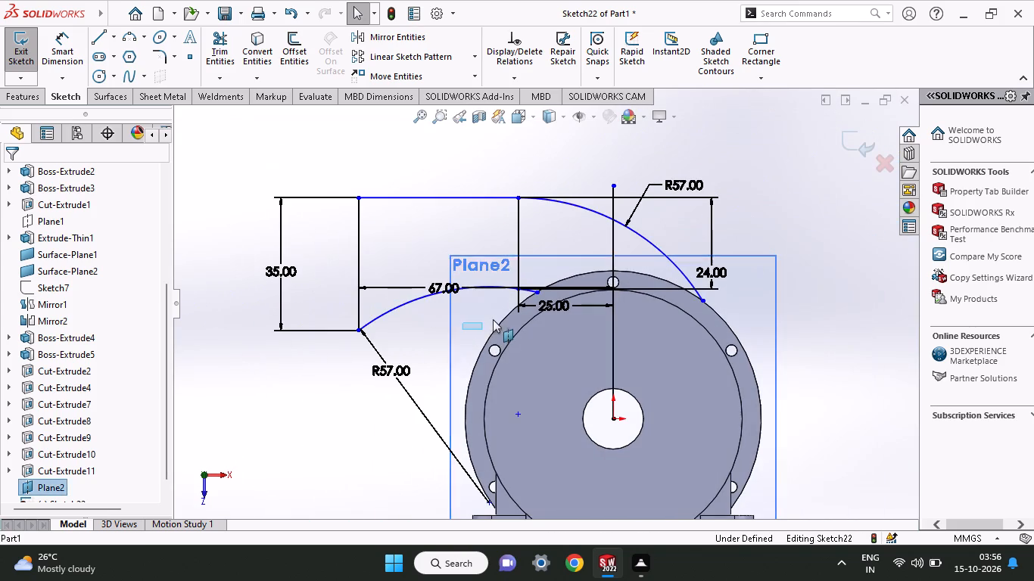
pyautogui.moveTo(493, 319); pyautogui.dragTo(474, 323)
pyautogui.click(474, 323)
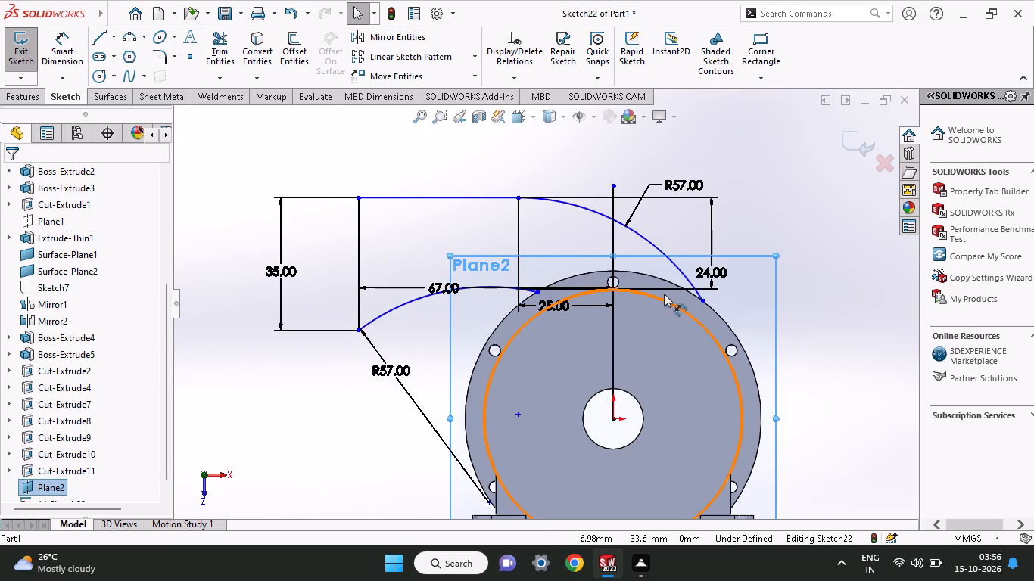
pyautogui.keyDown('ctrl'); pyautogui.scroll(4, 668, 296); pyautogui.keyUp('ctrl')
pyautogui.hscroll(-1, 628, 306)
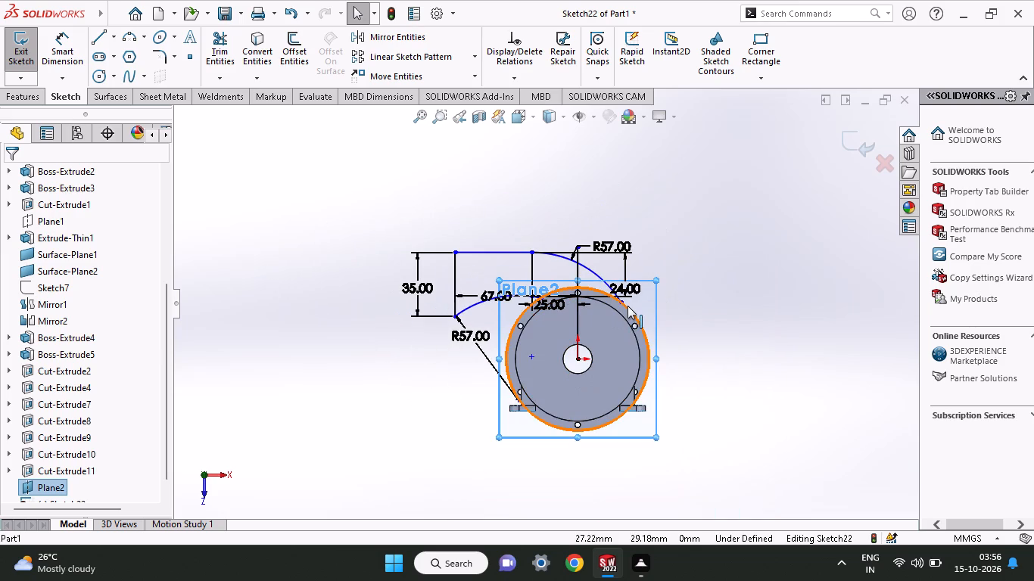
pyautogui.hscroll(1, 628, 306)
pyautogui.keyDown('ctrl'); pyautogui.scroll(-4, 557, 304); pyautogui.keyUp('ctrl')
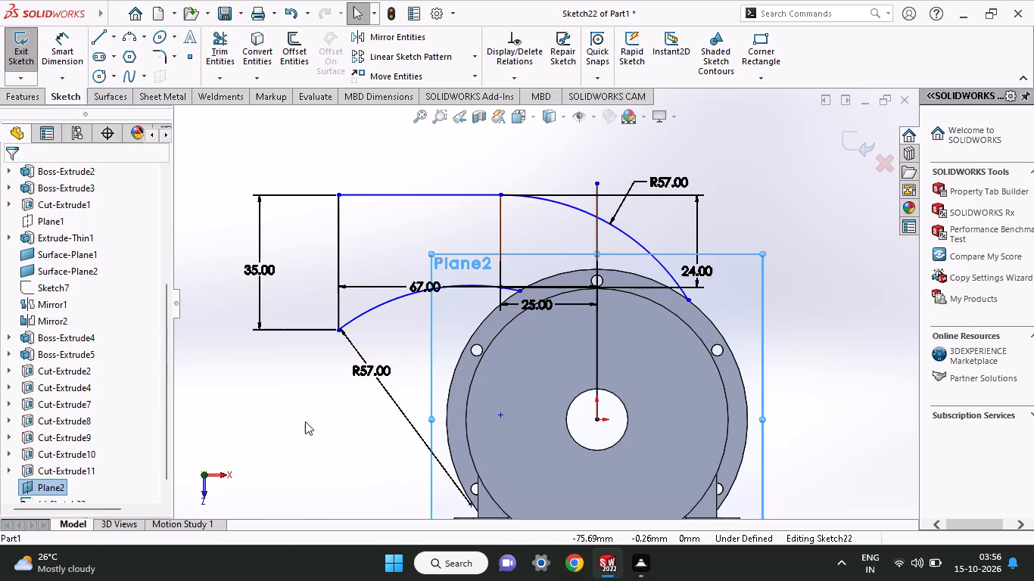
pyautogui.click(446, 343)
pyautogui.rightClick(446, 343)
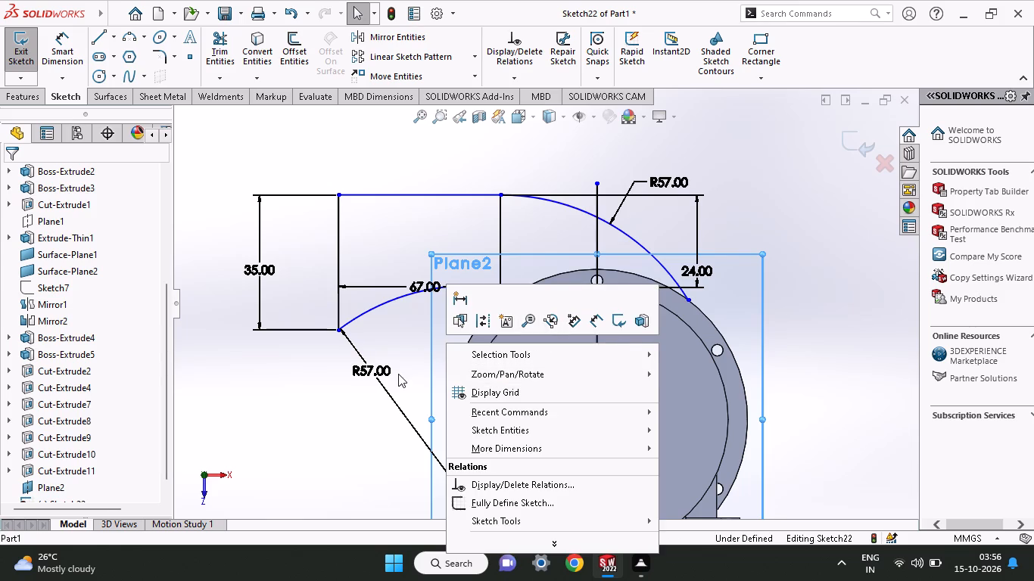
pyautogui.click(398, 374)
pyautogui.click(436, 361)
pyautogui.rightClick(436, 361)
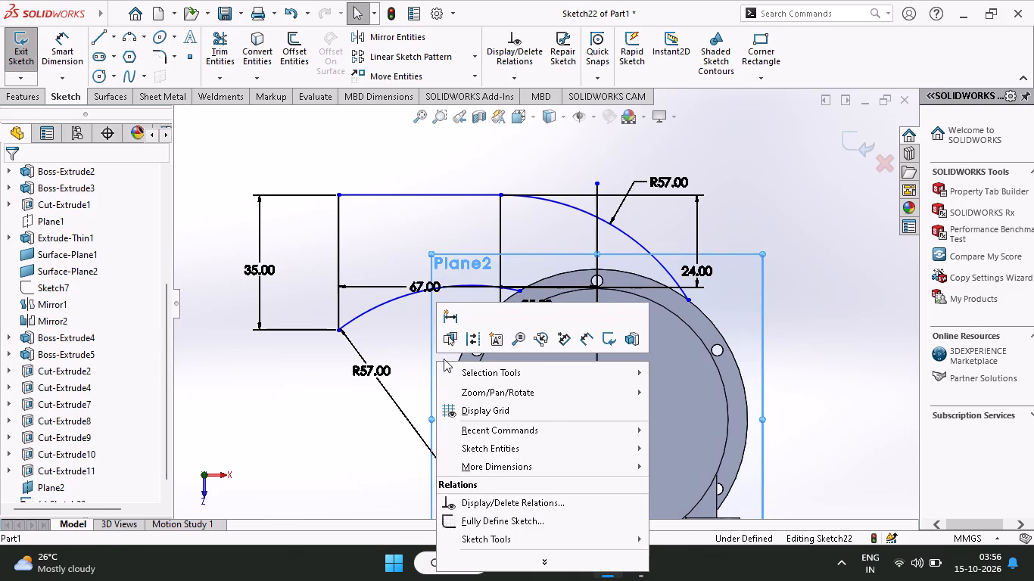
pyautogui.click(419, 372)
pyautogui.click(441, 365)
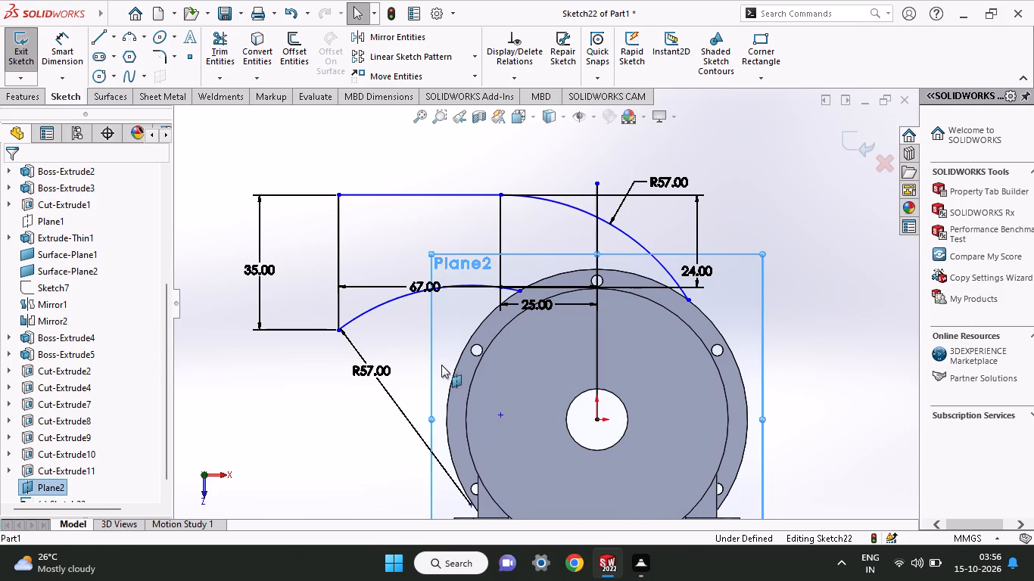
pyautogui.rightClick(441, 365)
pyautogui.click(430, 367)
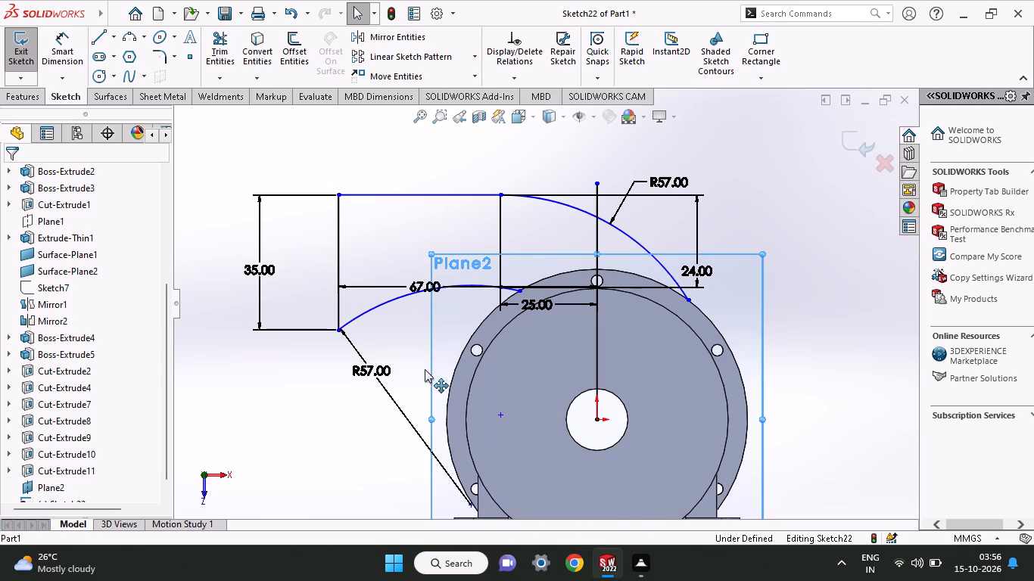
# Hide the offset sketch plane, Plane2.
pyautogui.rightClick(55, 484)
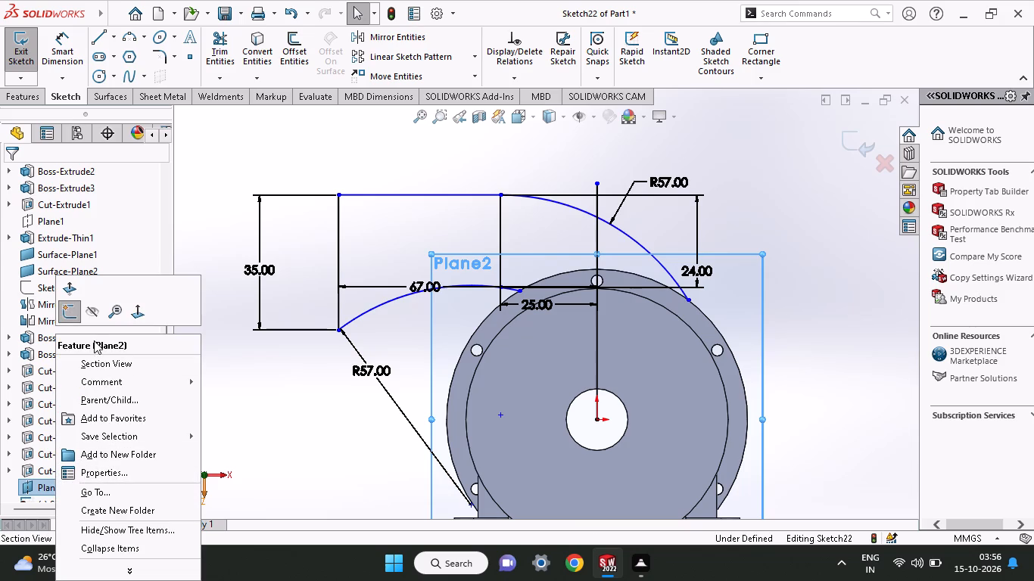
pyautogui.click(89, 313)
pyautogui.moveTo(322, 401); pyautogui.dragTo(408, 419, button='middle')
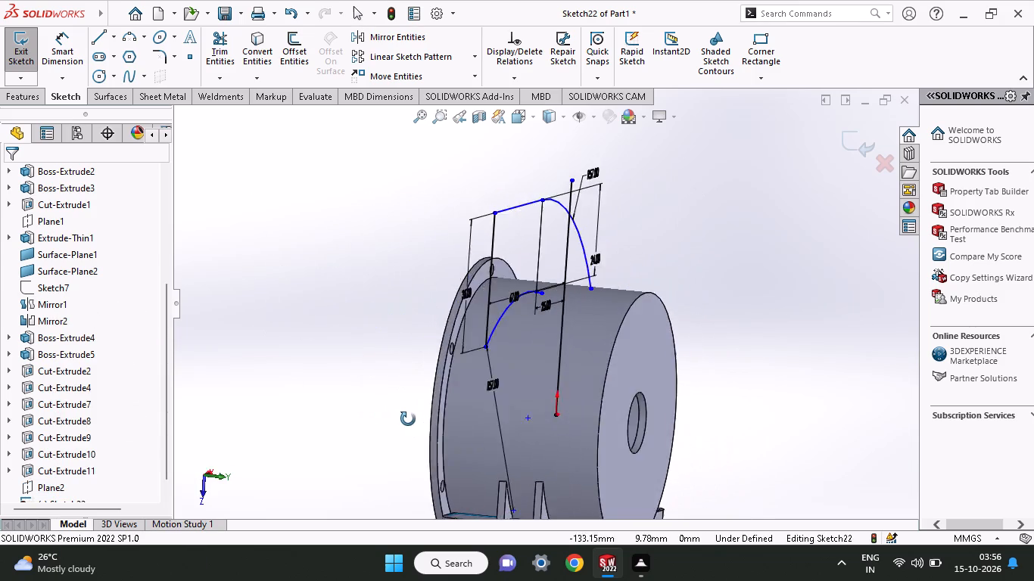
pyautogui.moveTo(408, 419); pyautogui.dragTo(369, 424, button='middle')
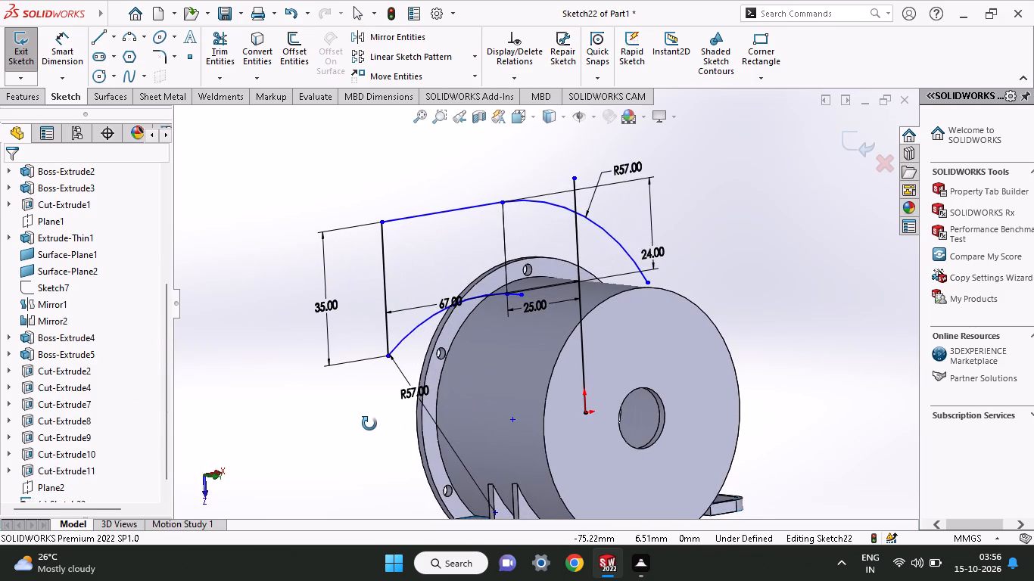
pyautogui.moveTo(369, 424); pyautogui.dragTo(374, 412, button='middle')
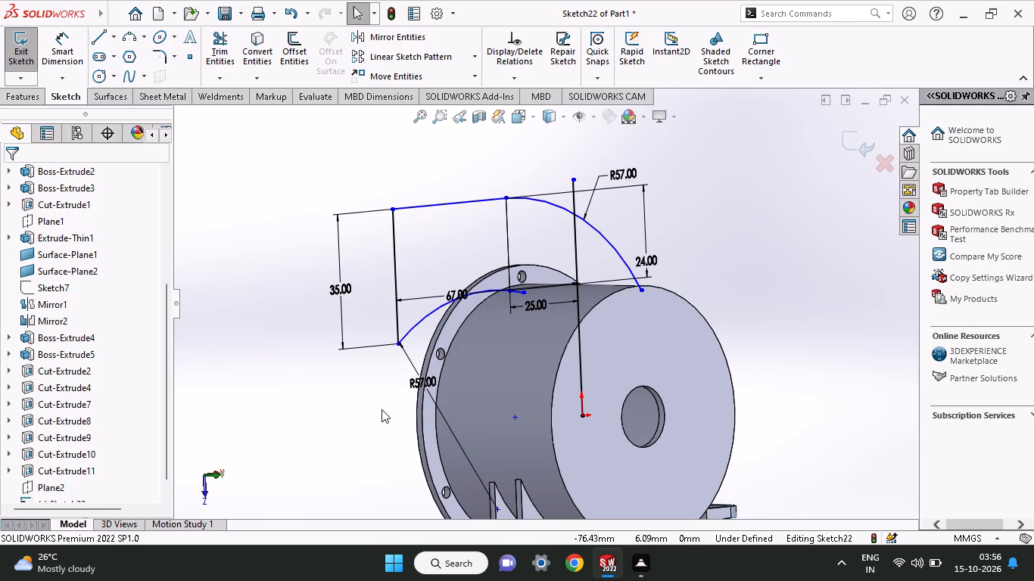
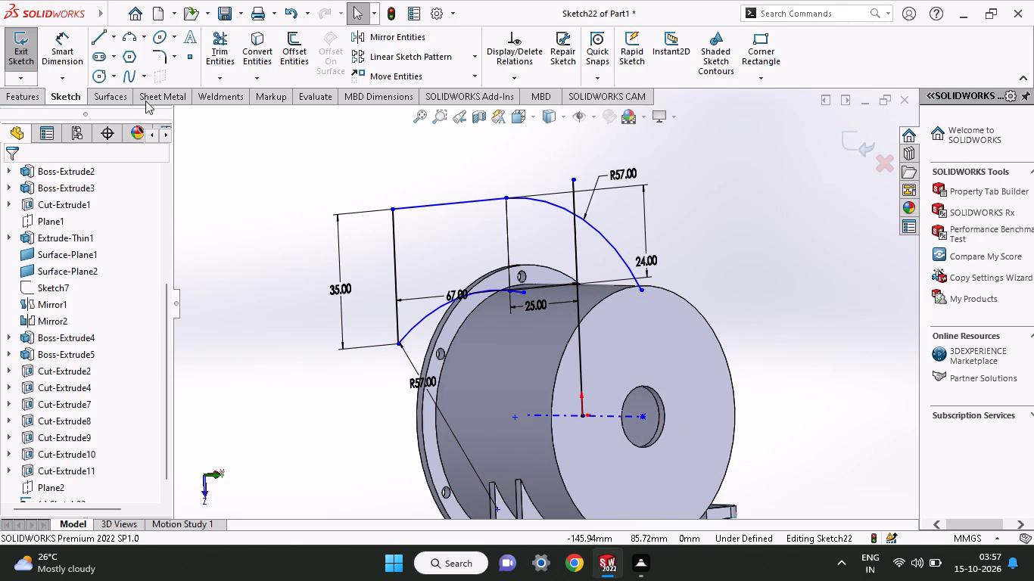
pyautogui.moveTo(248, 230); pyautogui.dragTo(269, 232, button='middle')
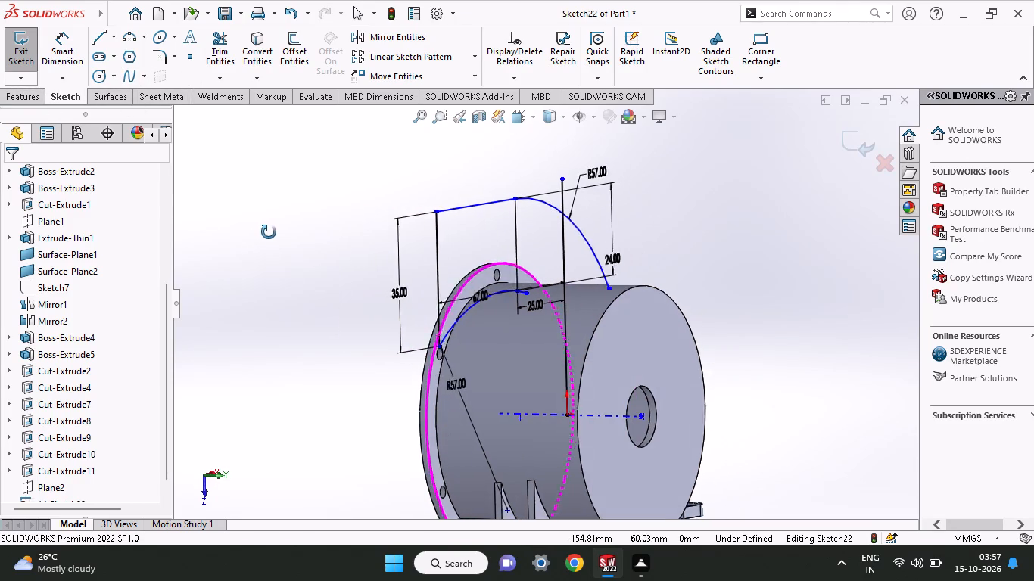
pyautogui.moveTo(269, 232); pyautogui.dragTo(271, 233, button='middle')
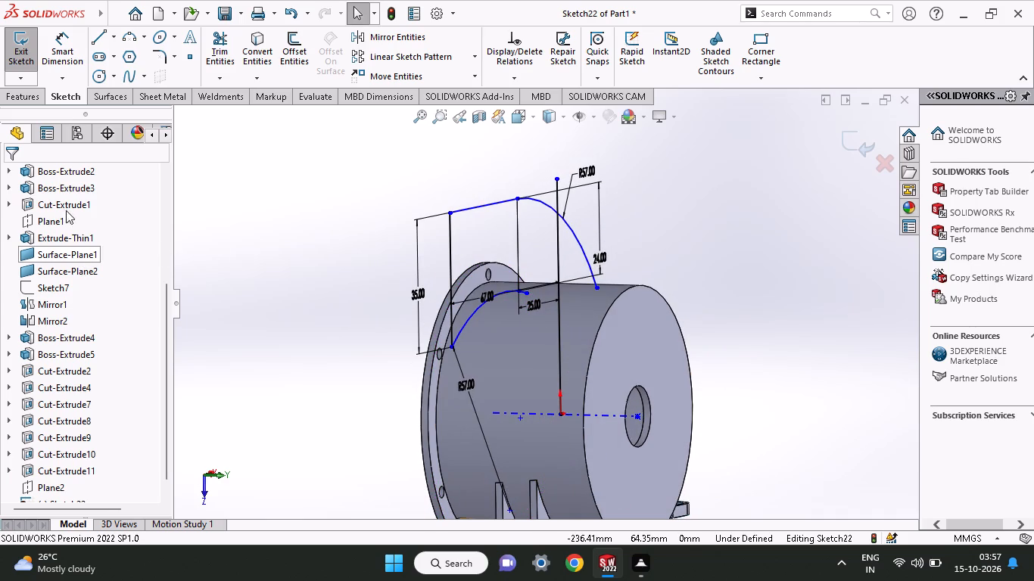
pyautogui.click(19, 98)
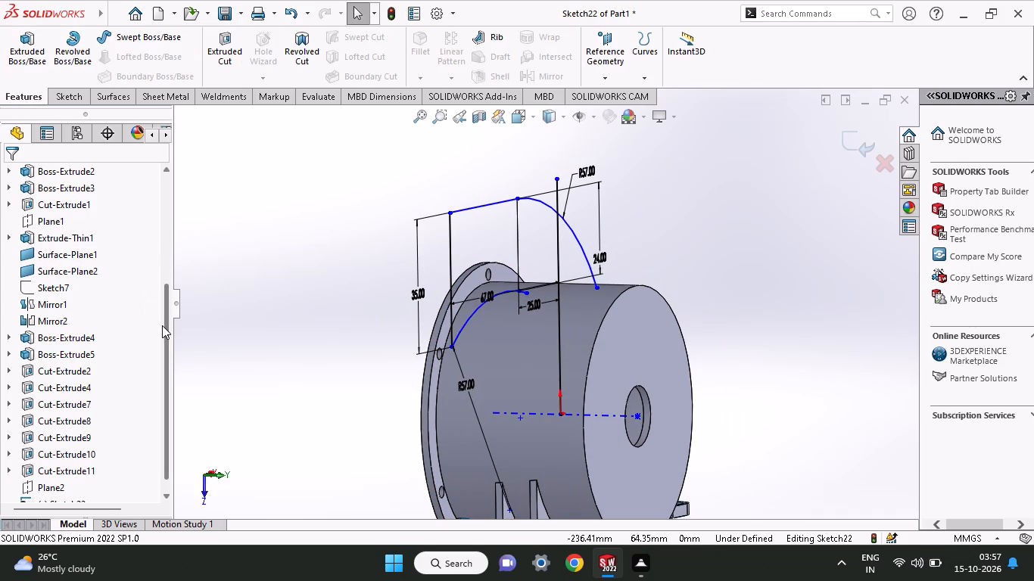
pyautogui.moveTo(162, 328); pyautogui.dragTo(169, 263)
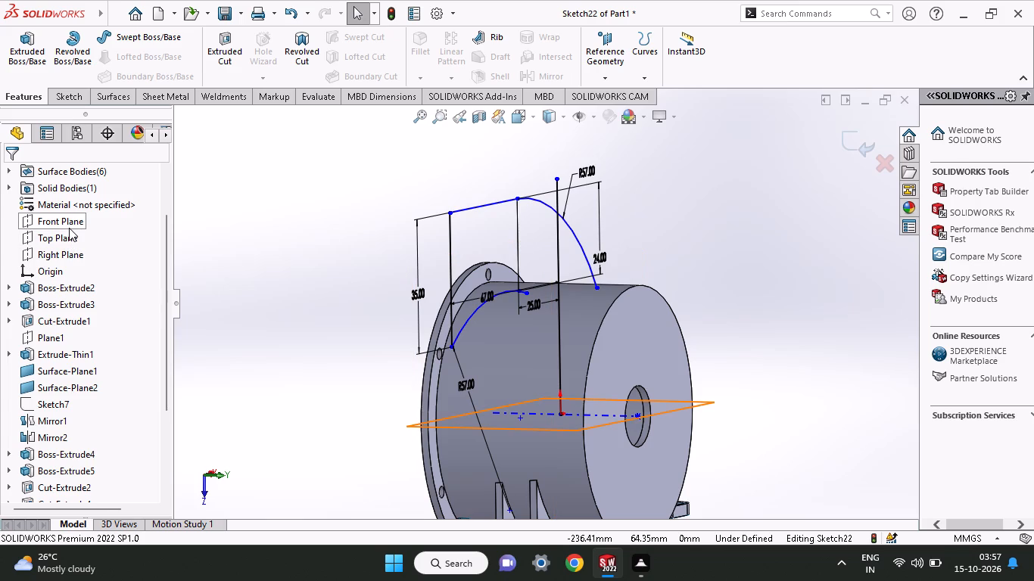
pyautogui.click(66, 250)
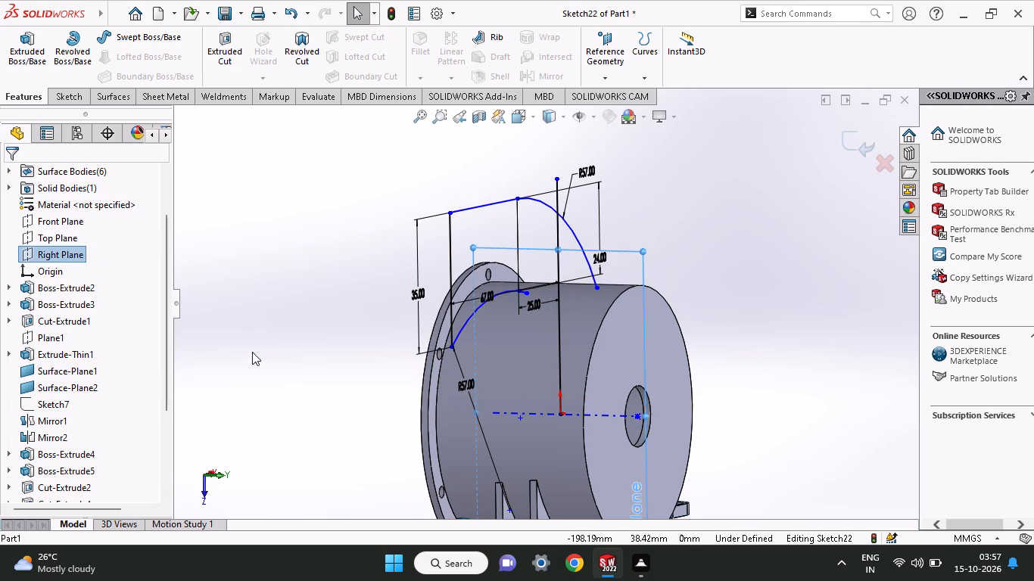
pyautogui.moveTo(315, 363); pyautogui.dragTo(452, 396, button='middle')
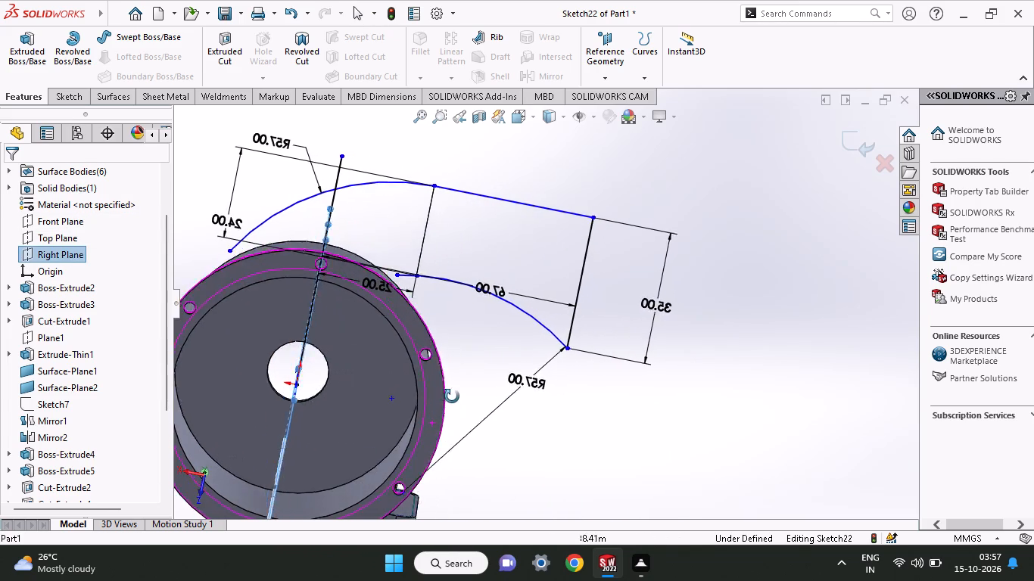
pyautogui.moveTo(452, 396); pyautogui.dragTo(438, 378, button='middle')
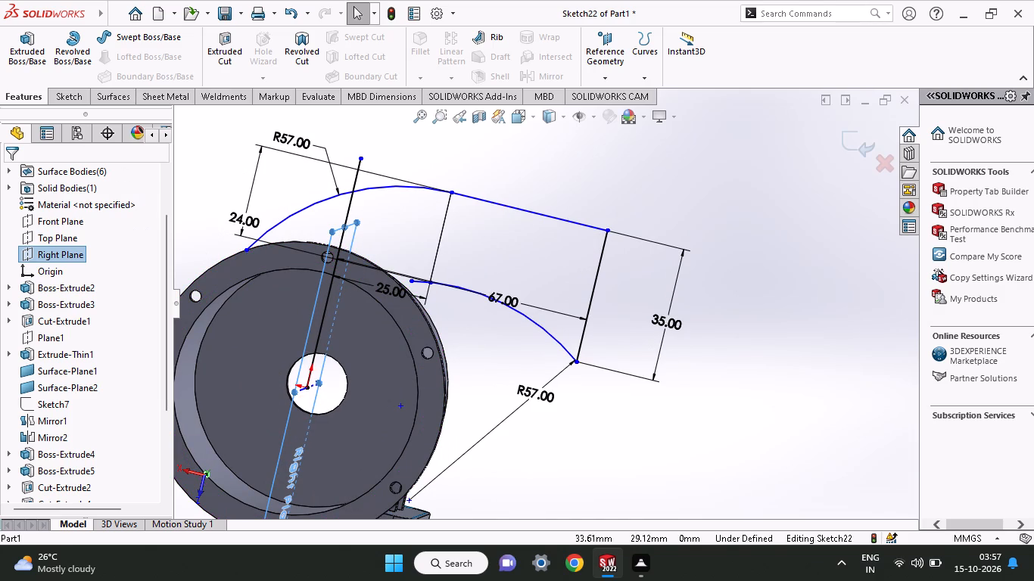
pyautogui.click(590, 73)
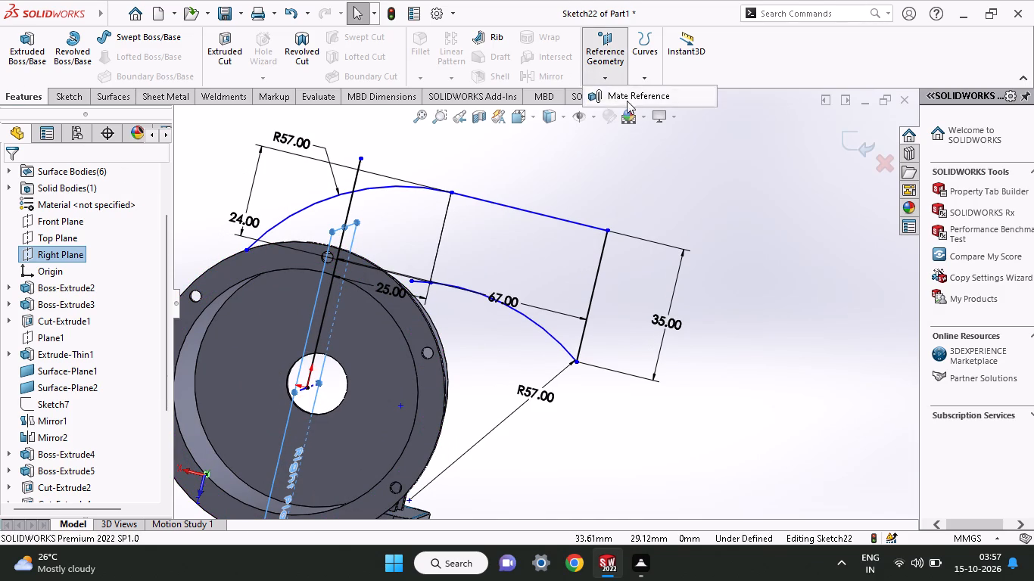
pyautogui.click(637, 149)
# Exit the outlet profile sketch.
pyautogui.rightClick(687, 151)
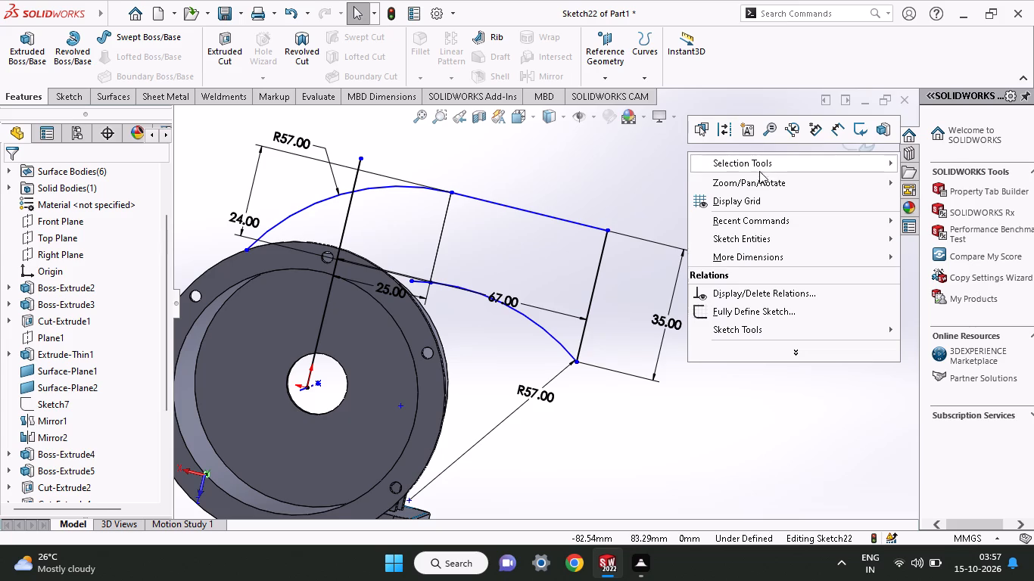
pyautogui.click(858, 133)
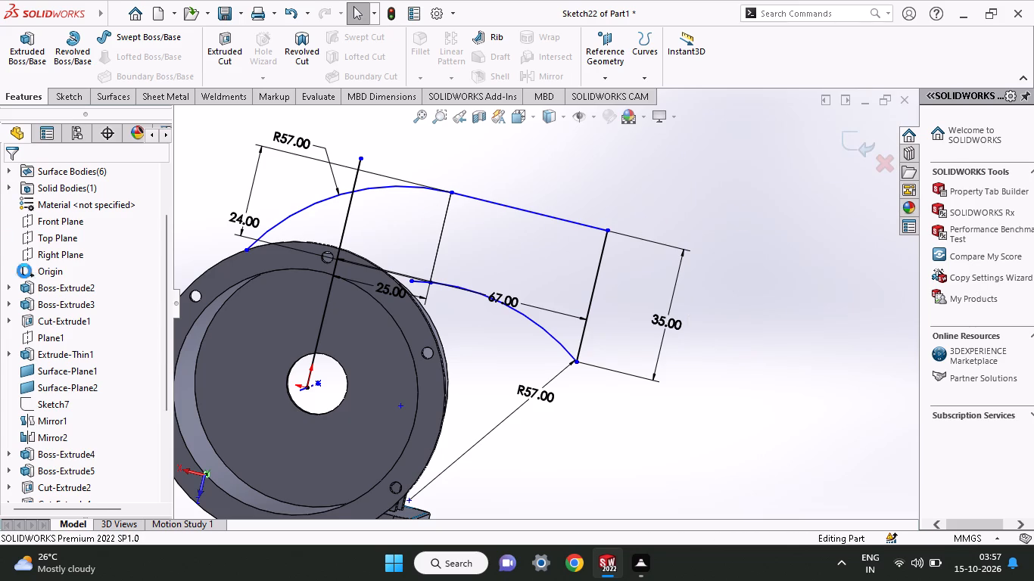
# Create a reference plane offset 67 mm from the Right Plane, flipped toward the outer end of the outlet profile.
pyautogui.click(42, 253)
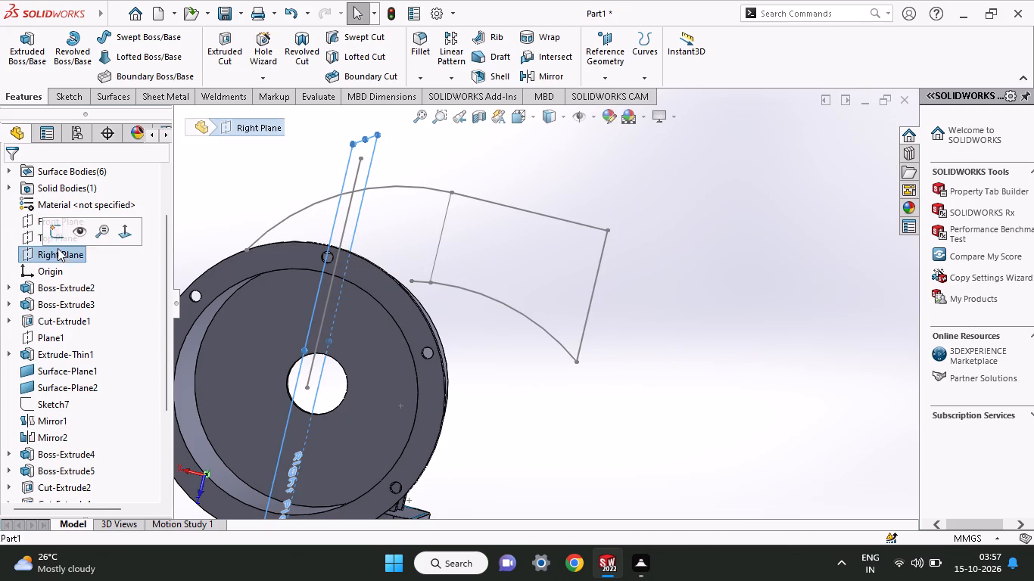
pyautogui.click(591, 70)
pyautogui.click(607, 96)
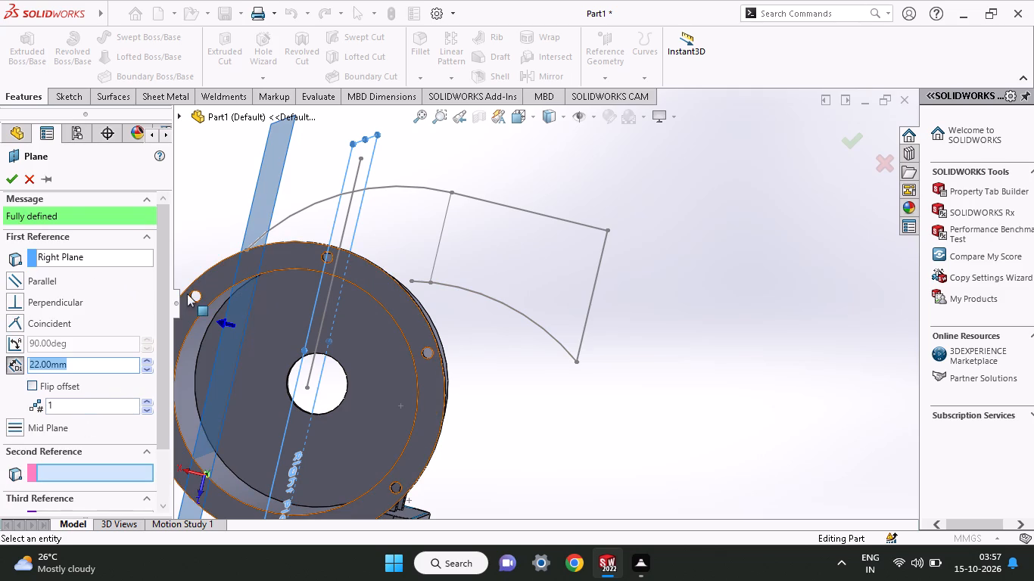
pyautogui.moveTo(168, 287); pyautogui.dragTo(163, 372)
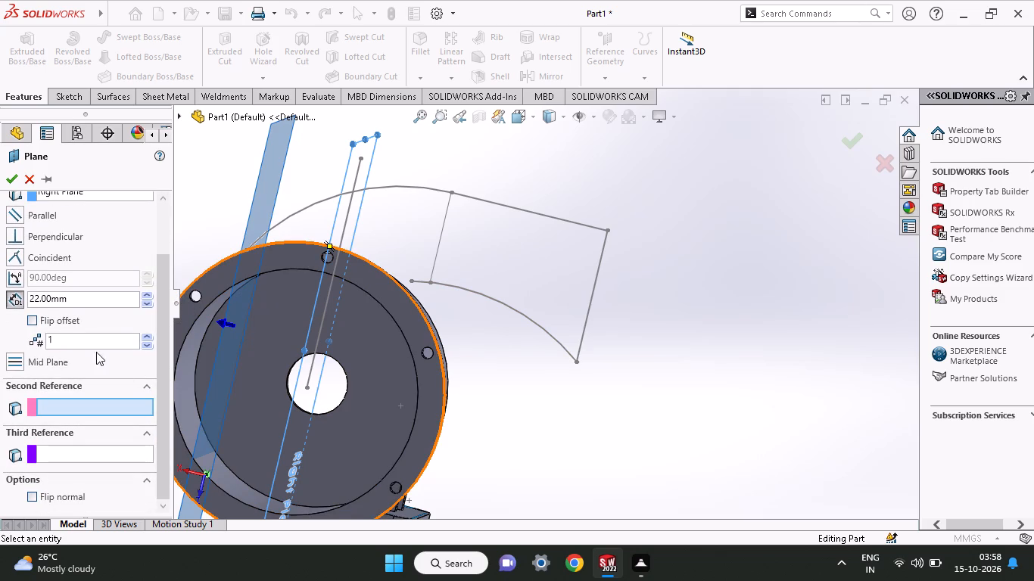
pyautogui.click(27, 318)
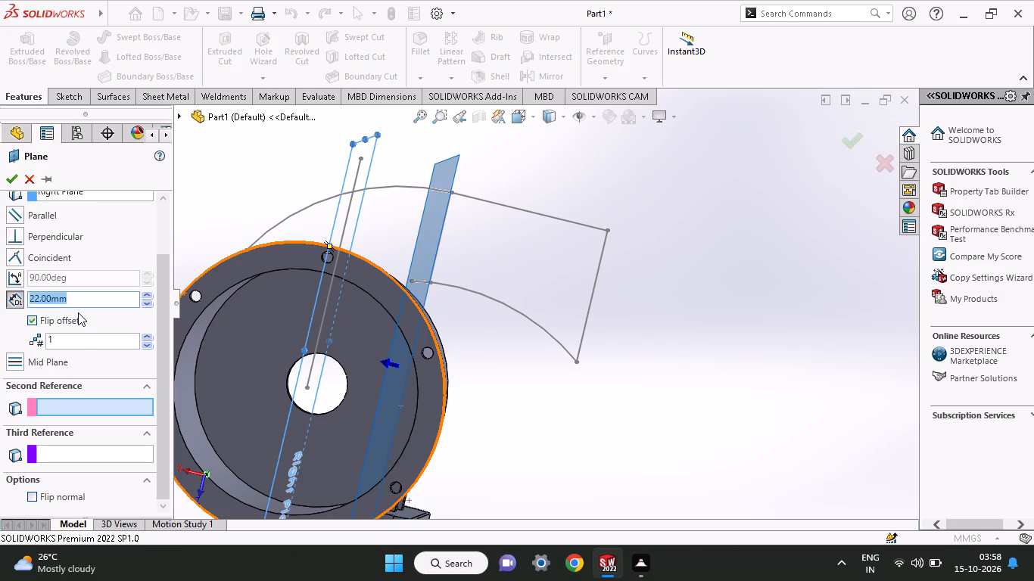
pyautogui.write('67')
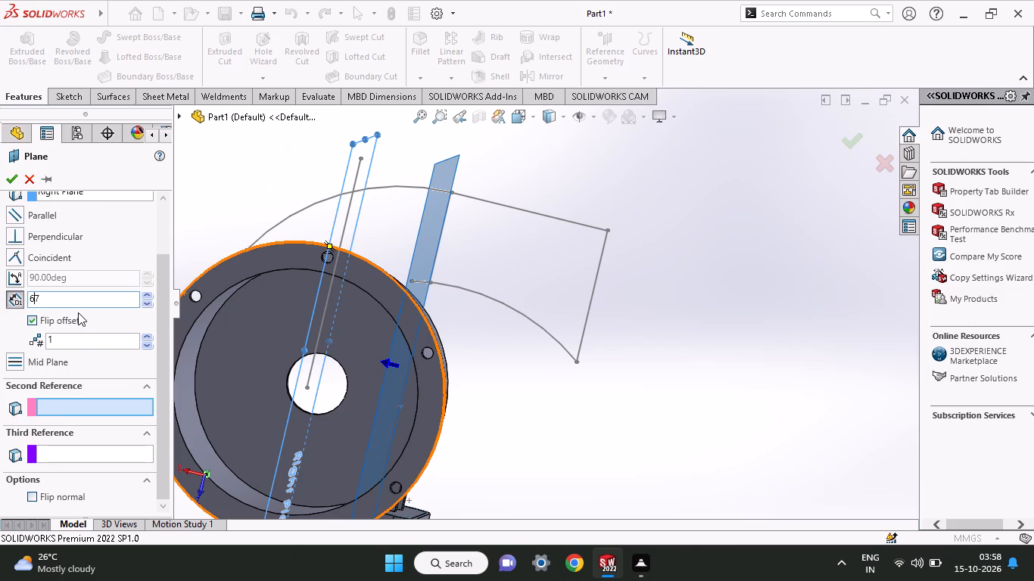
pyautogui.press('Return')
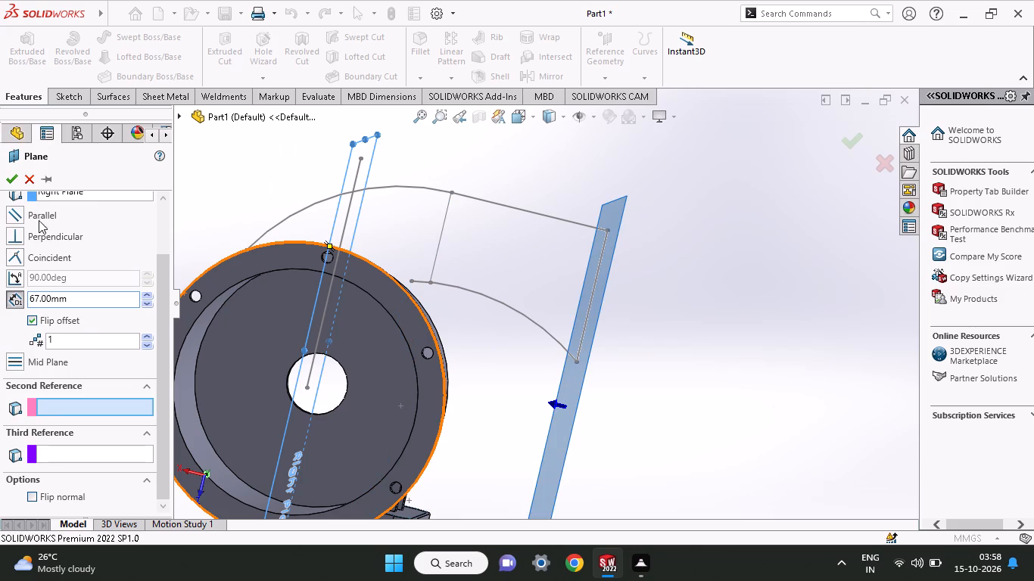
pyautogui.click(3, 179)
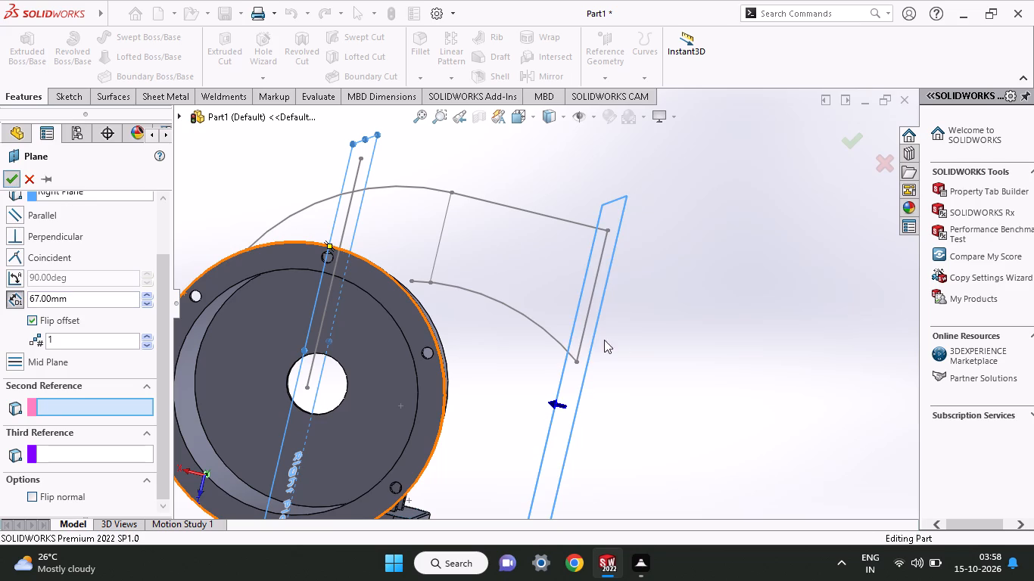
# On the 67 mm offset plane, sketch a straight line about 22 mm long passing through the outlet profile's upper outer corner.
pyautogui.moveTo(707, 353); pyautogui.dragTo(620, 306, button='middle')
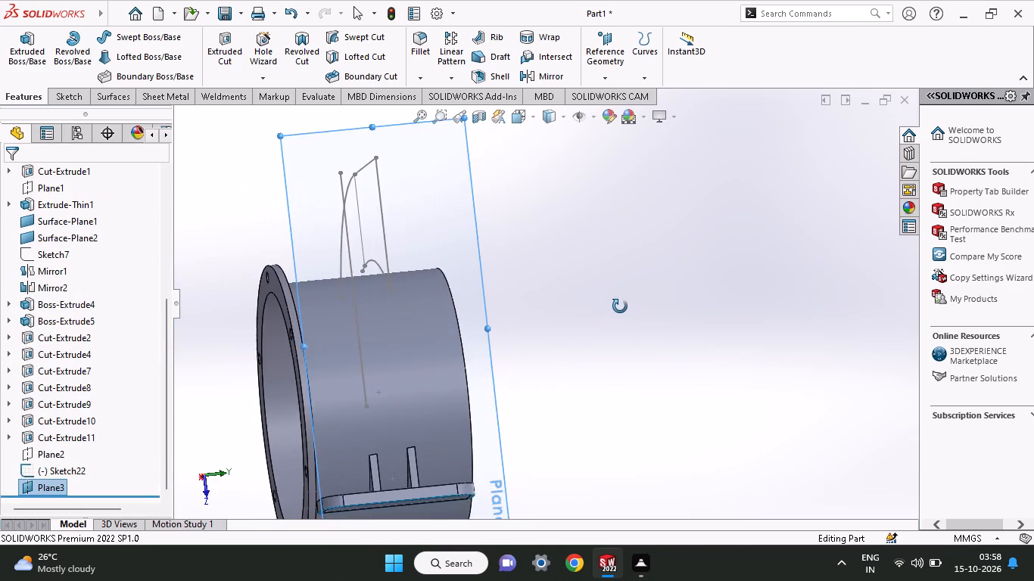
pyautogui.moveTo(620, 306); pyautogui.dragTo(589, 318, button='middle')
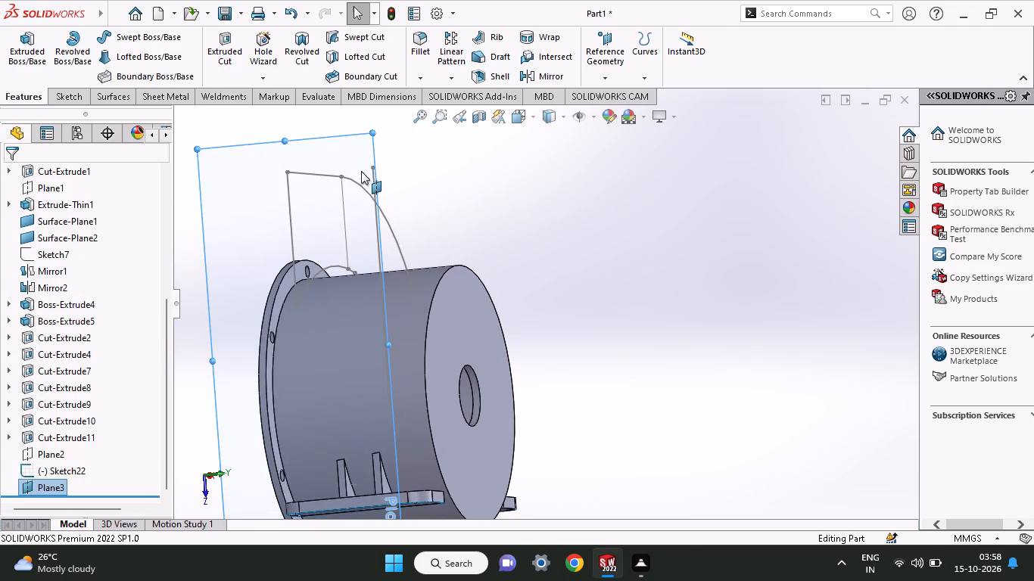
pyautogui.click(356, 162)
pyautogui.click(422, 122)
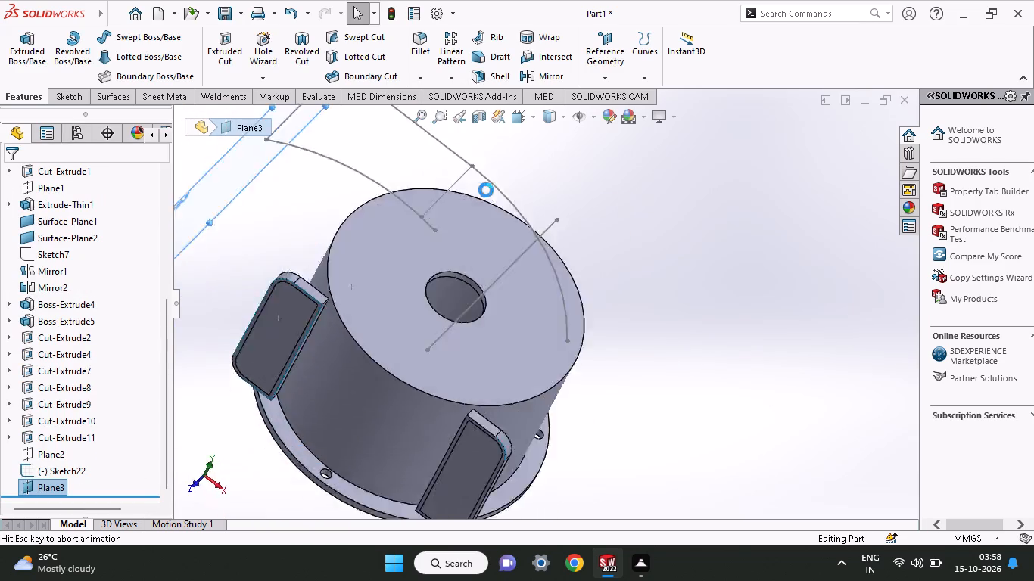
pyautogui.moveTo(447, 235); pyautogui.dragTo(597, 503, button='middle')
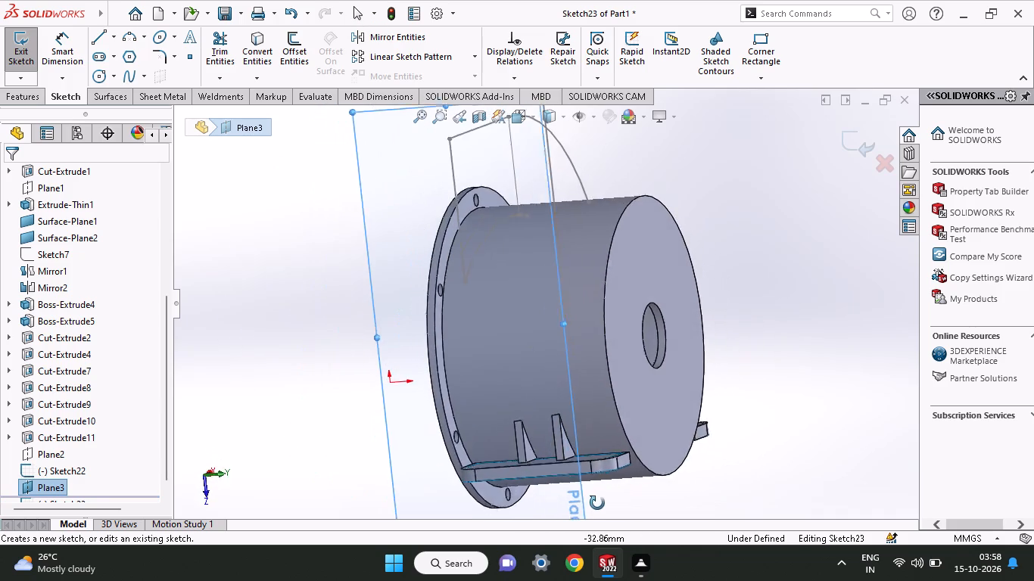
pyautogui.moveTo(597, 503); pyautogui.dragTo(589, 539, button='middle')
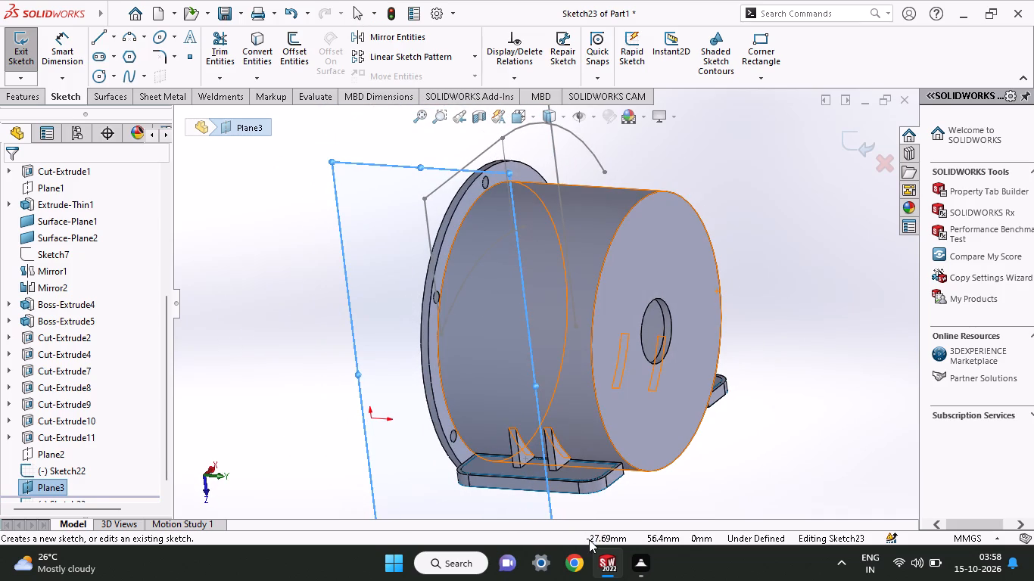
pyautogui.click(100, 43)
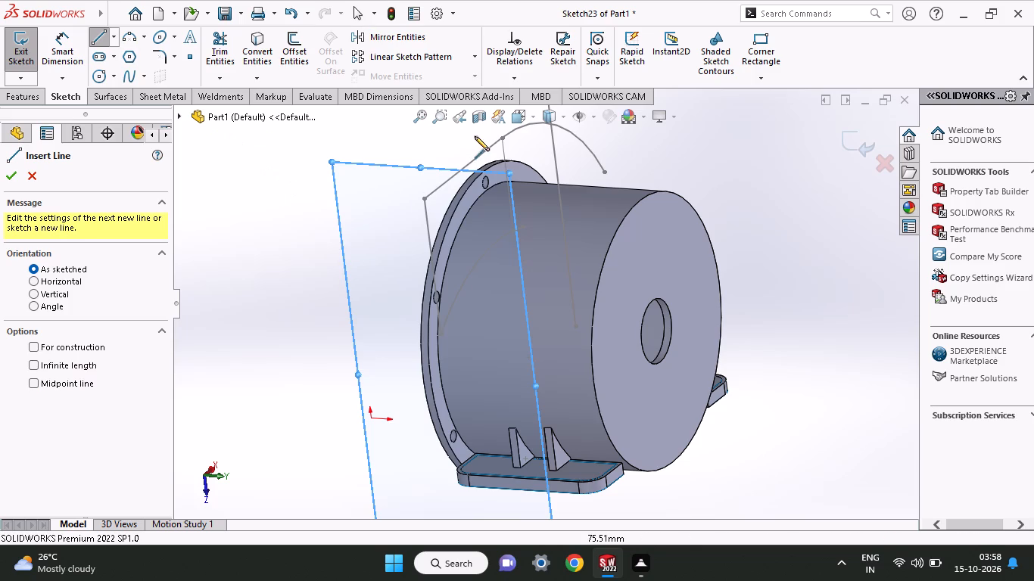
pyautogui.click(425, 200)
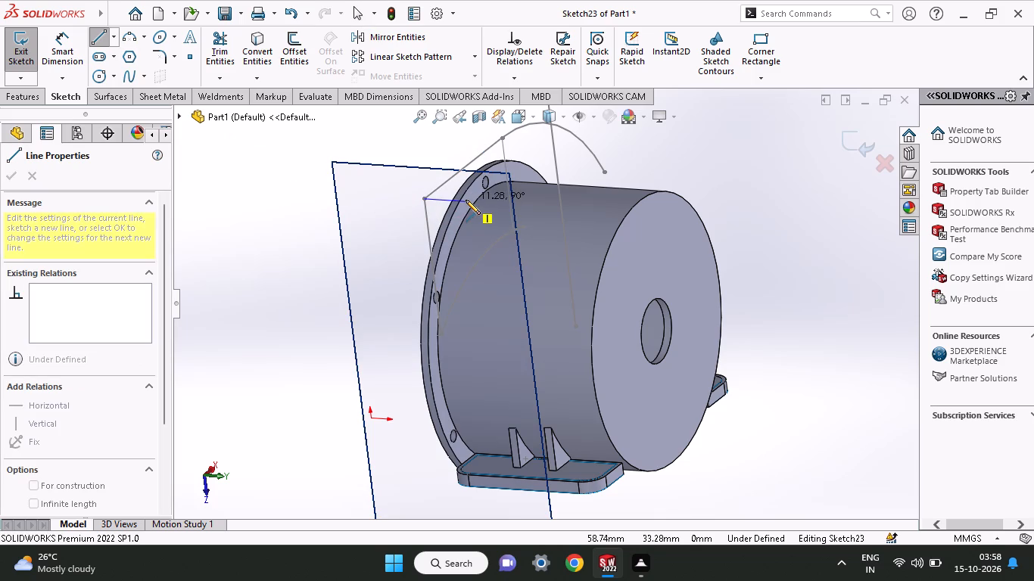
pyautogui.click(466, 200)
pyautogui.click(385, 197)
pyautogui.rightClick(235, 228)
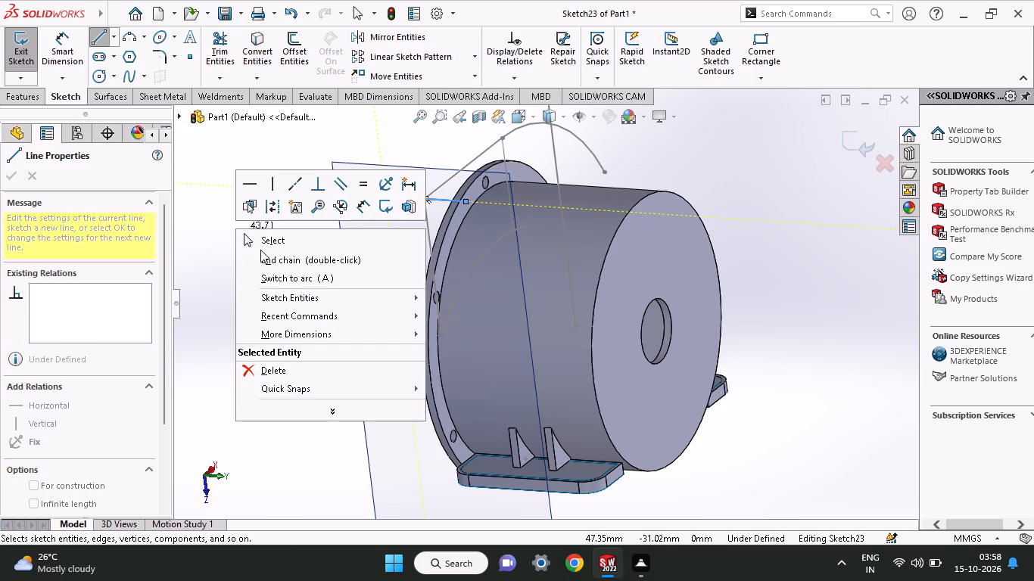
pyautogui.click(260, 247)
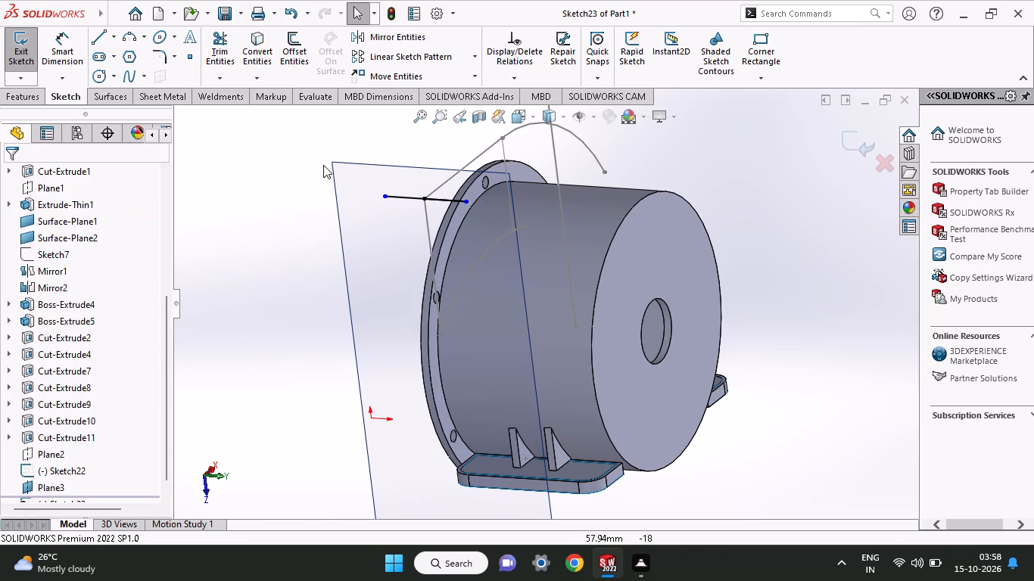
# Dimension the full length of the new line between its two endpoints as 48 mm.
pyautogui.click(66, 50)
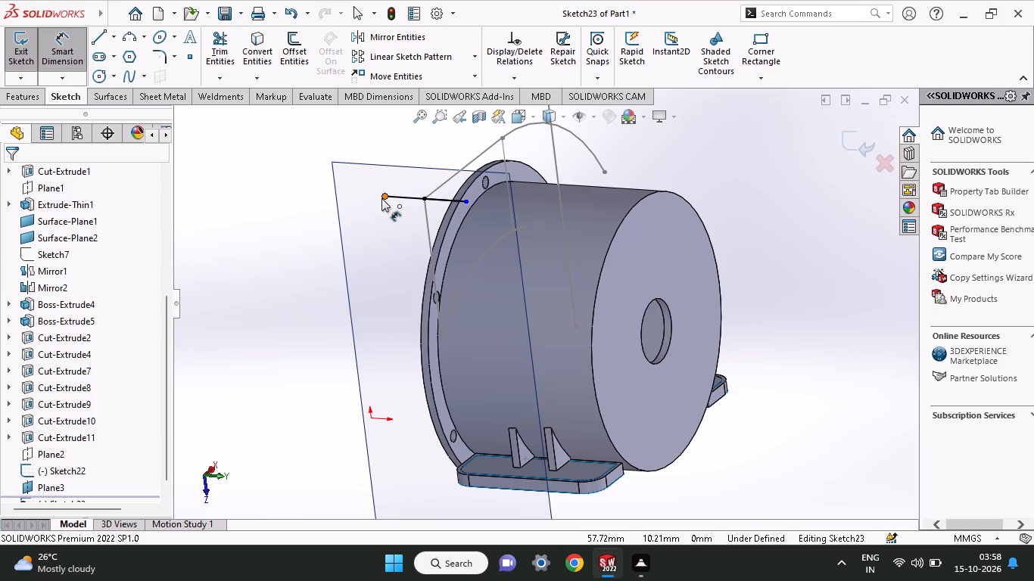
pyautogui.click(382, 198)
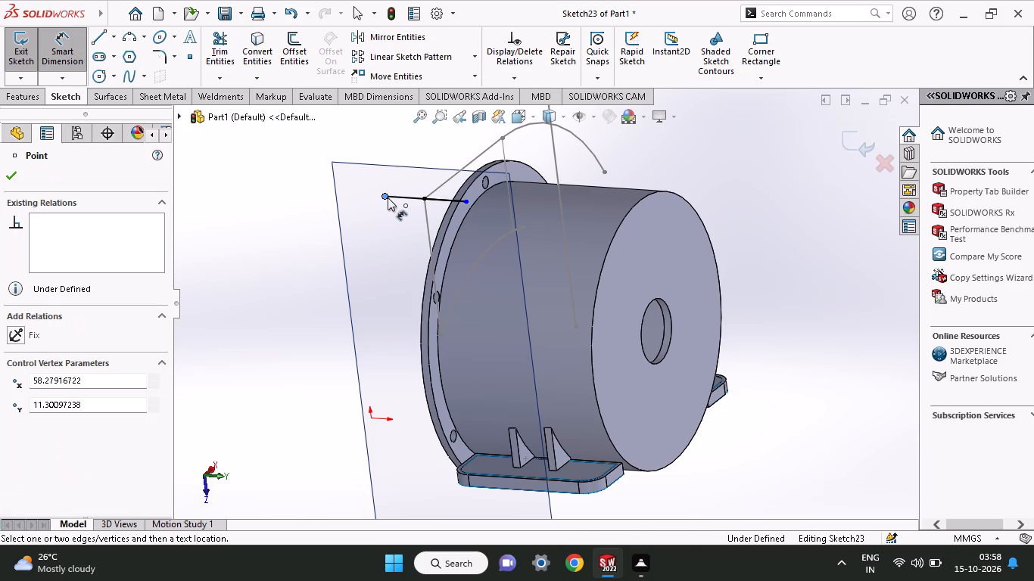
pyautogui.click(462, 203)
pyautogui.click(455, 151)
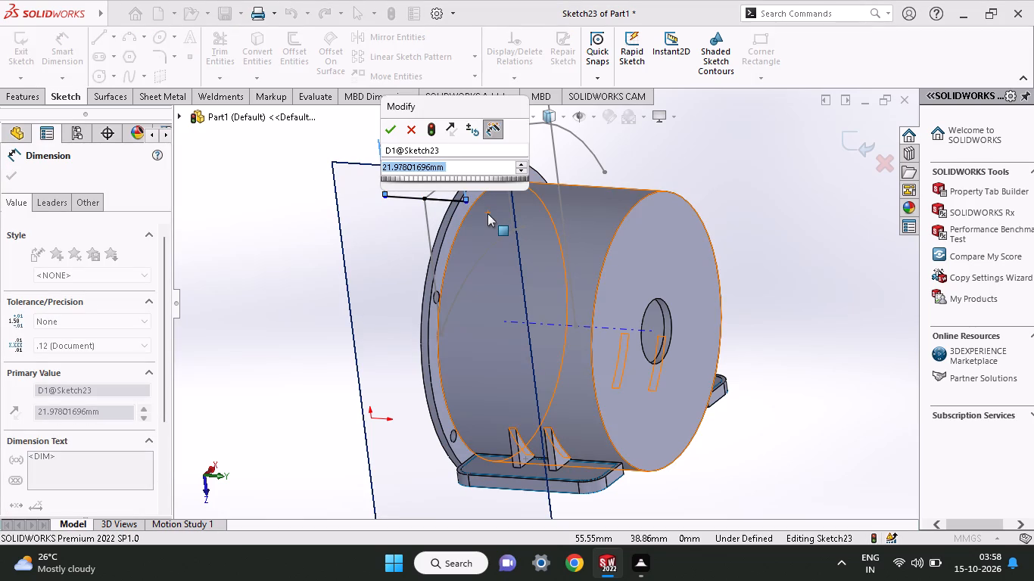
pyautogui.write('48')
pyautogui.press('Return')
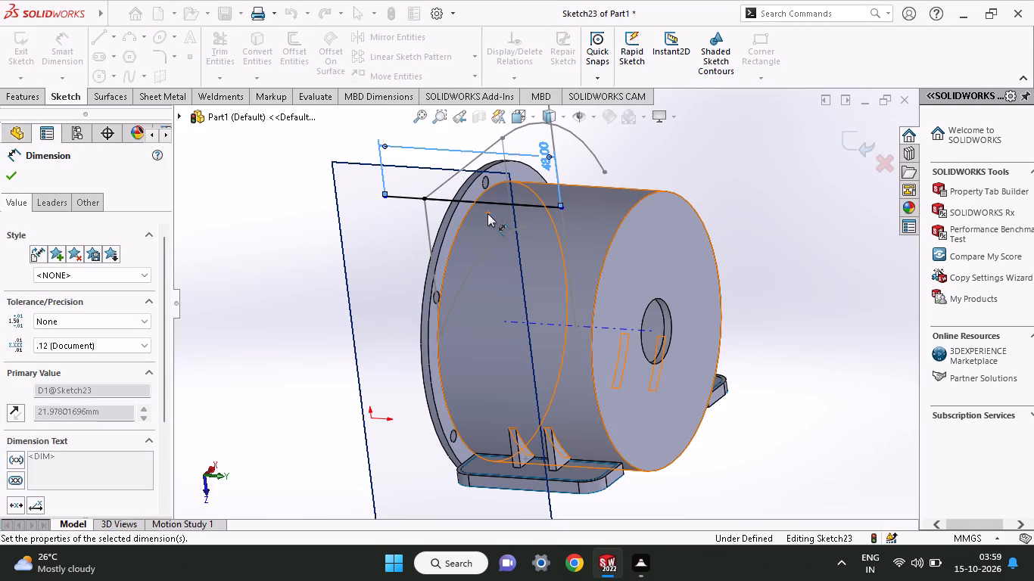
# Dimension the distance from the outlet profile's corner point to the line's flange-side endpoint as 24 mm.
pyautogui.click(423, 201)
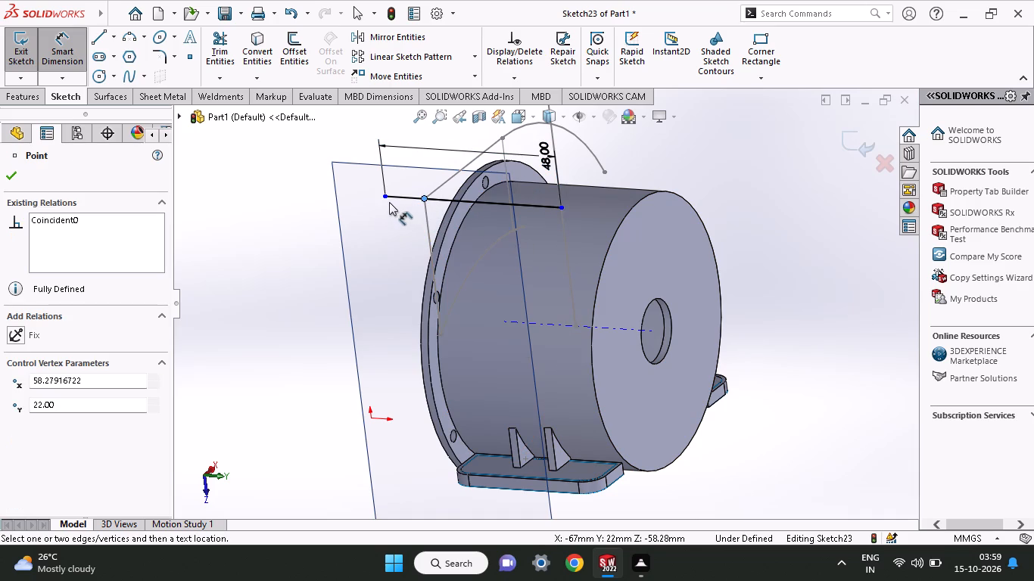
pyautogui.click(388, 200)
pyautogui.click(404, 176)
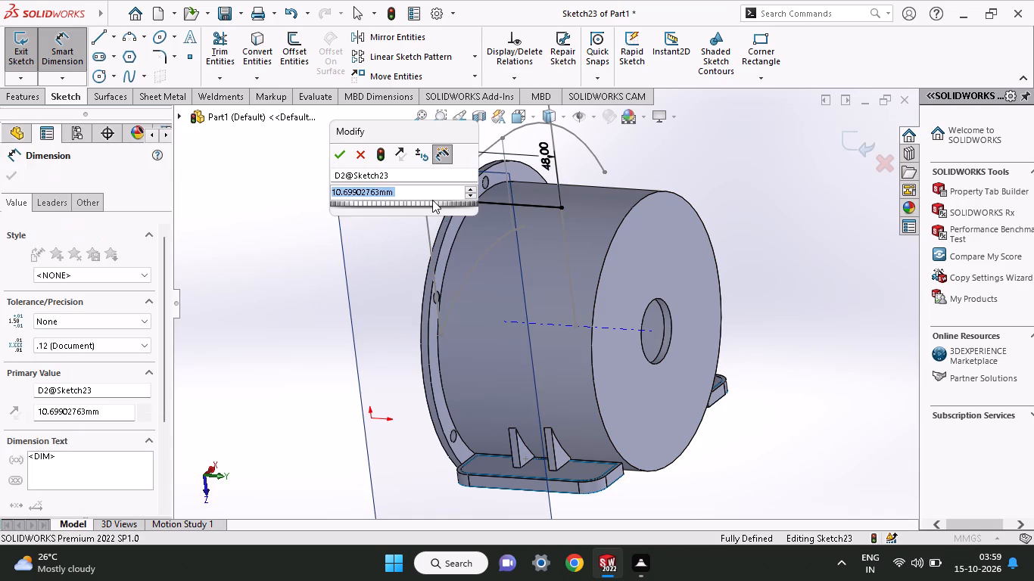
pyautogui.write('24')
pyautogui.press('Return')
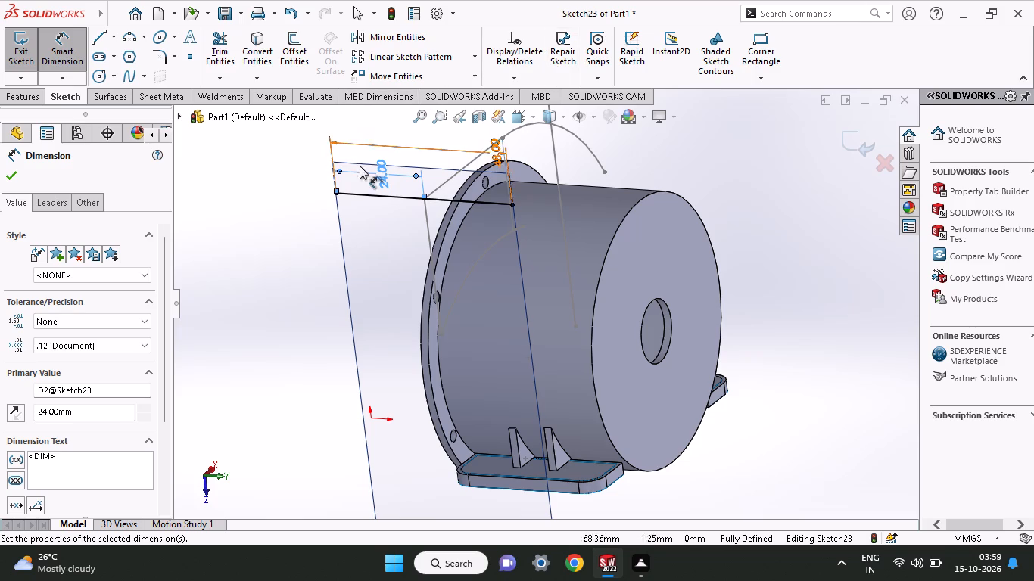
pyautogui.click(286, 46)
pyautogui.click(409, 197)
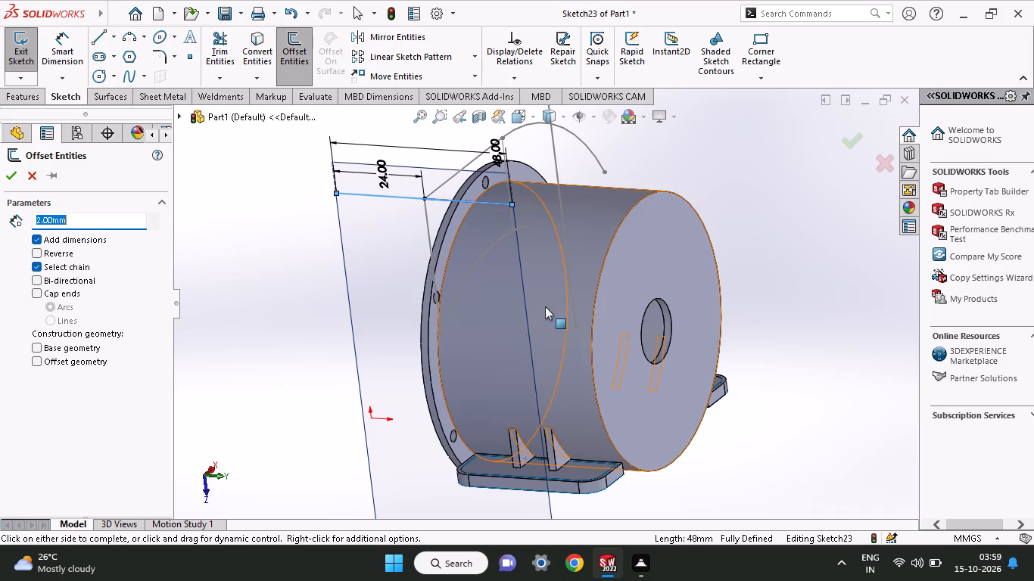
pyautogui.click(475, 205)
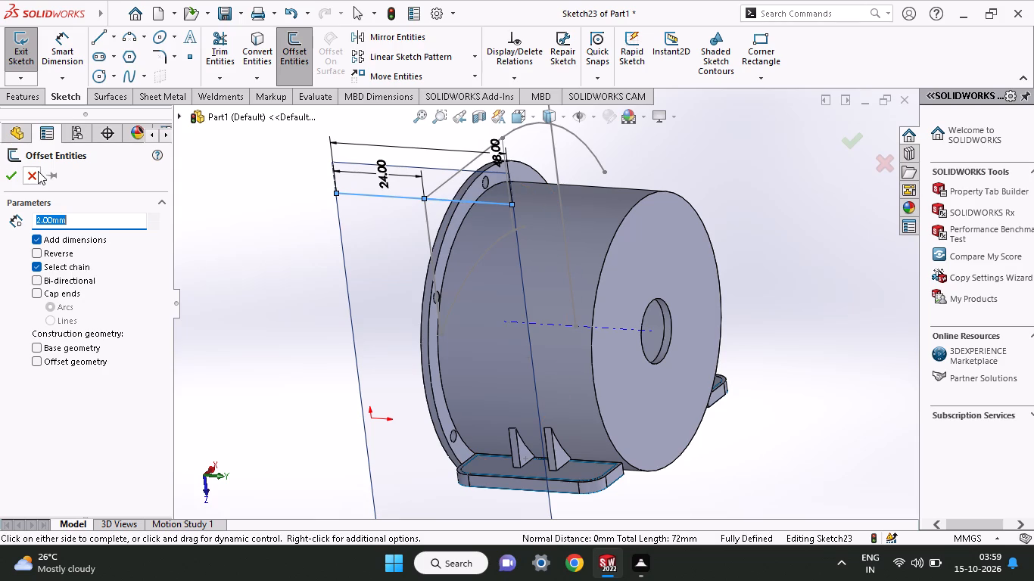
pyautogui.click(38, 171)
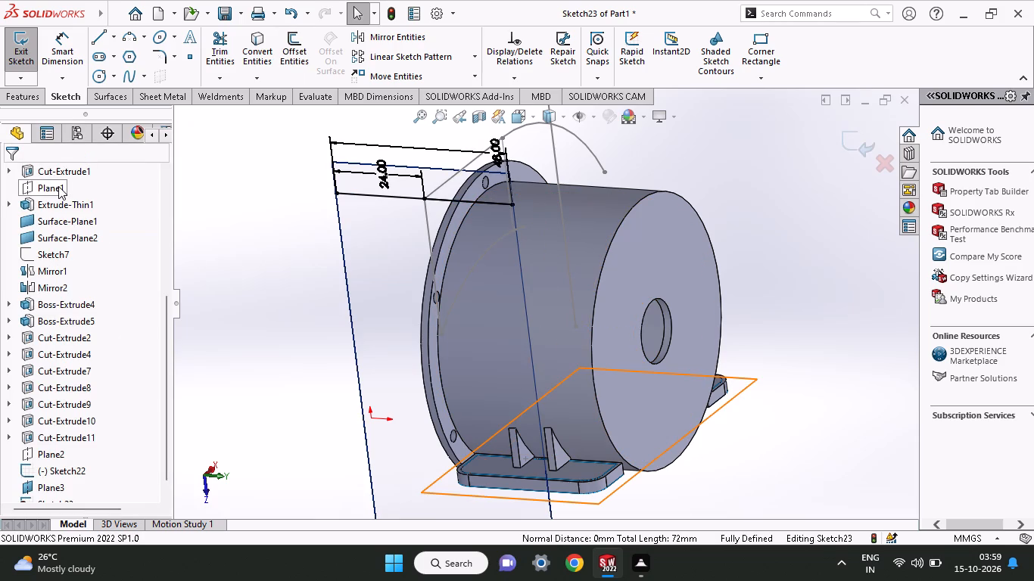
# Examine the outlet profile and the line on the offset plane from several angles around the part.
pyautogui.moveTo(974, 100); pyautogui.dragTo(910, 153, button='middle')
pyautogui.moveTo(823, 247); pyautogui.dragTo(759, 281, button='middle')
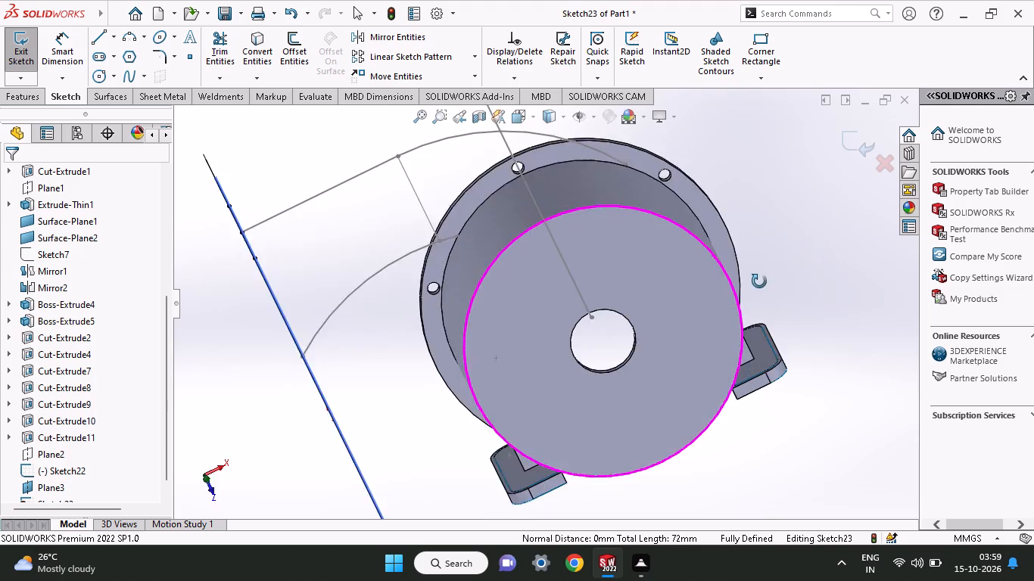
pyautogui.moveTo(759, 281); pyautogui.dragTo(883, 220, button='middle')
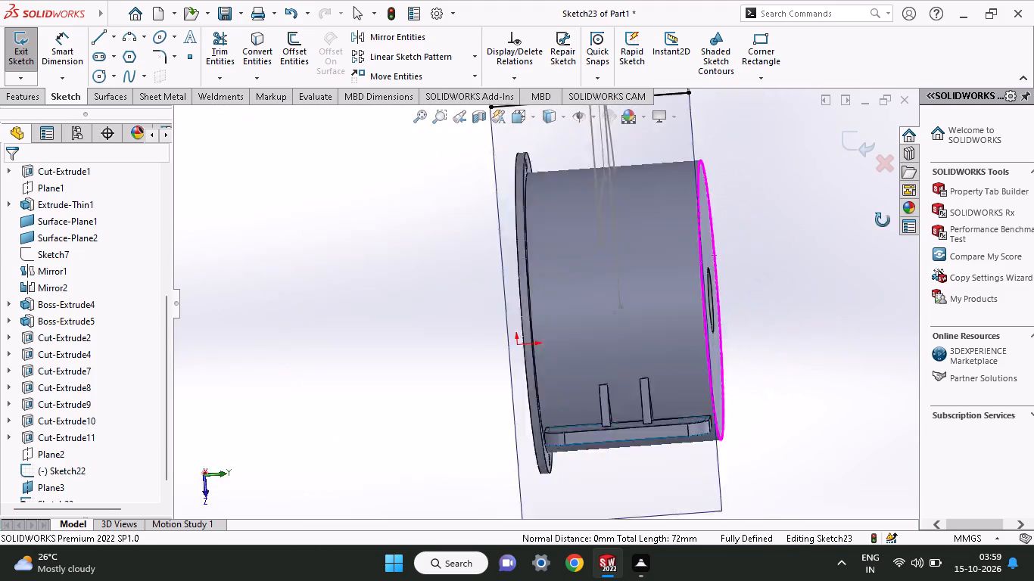
pyautogui.moveTo(883, 220); pyautogui.dragTo(986, 324, button='middle')
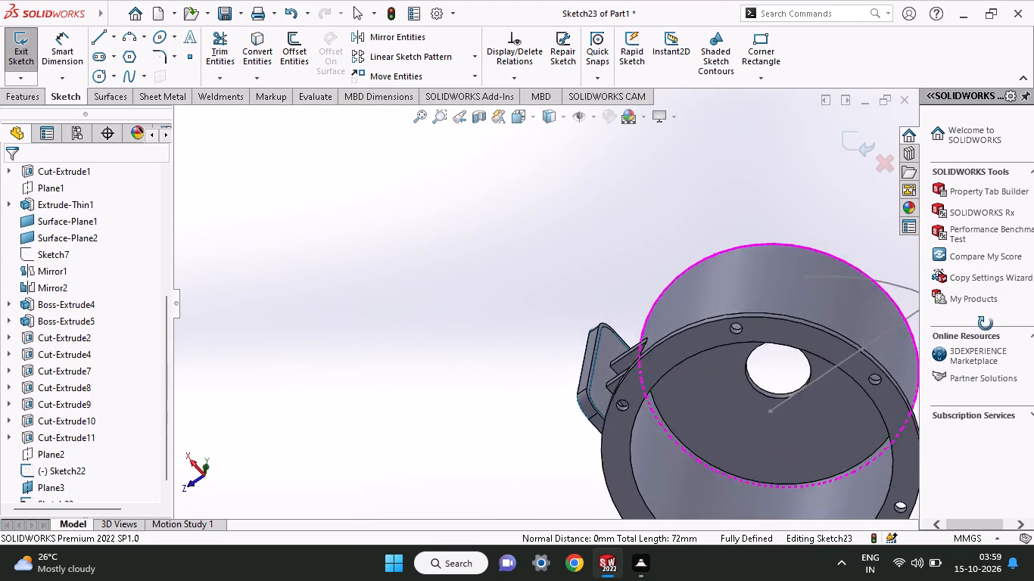
pyautogui.moveTo(986, 324); pyautogui.dragTo(809, 260, button='middle')
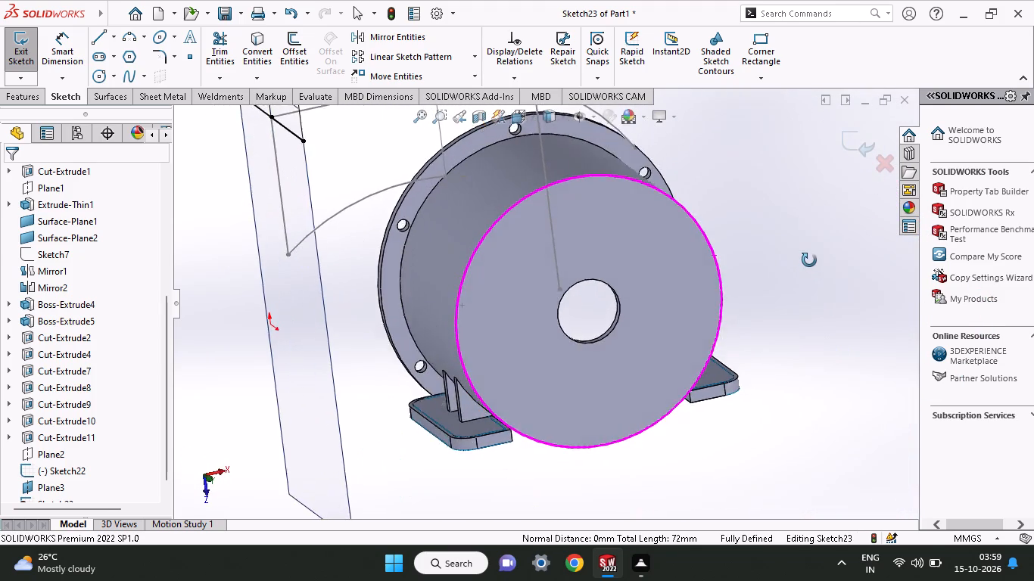
pyautogui.moveTo(809, 260); pyautogui.dragTo(783, 228, button='middle')
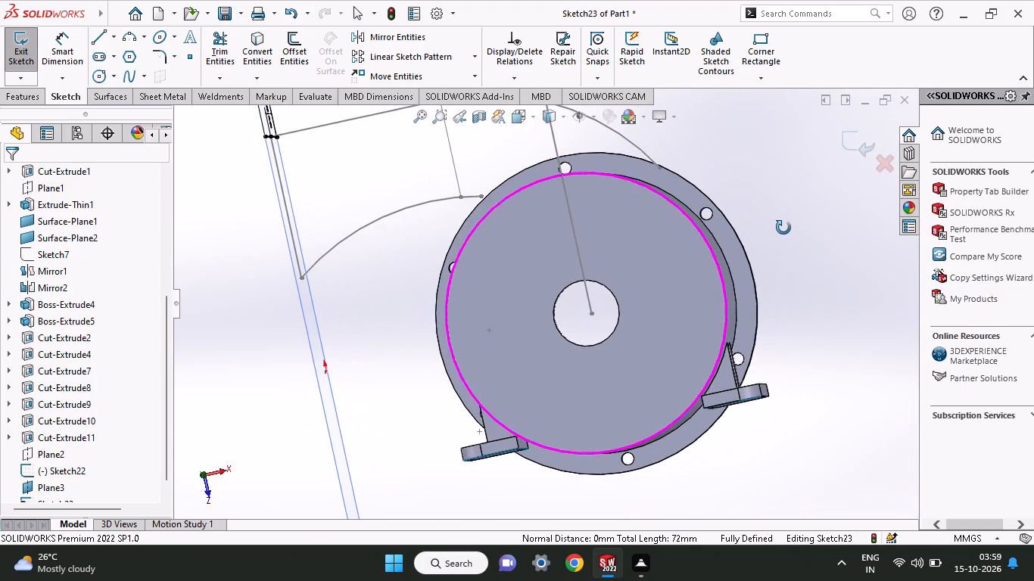
pyautogui.moveTo(783, 228); pyautogui.dragTo(864, 251, button='middle')
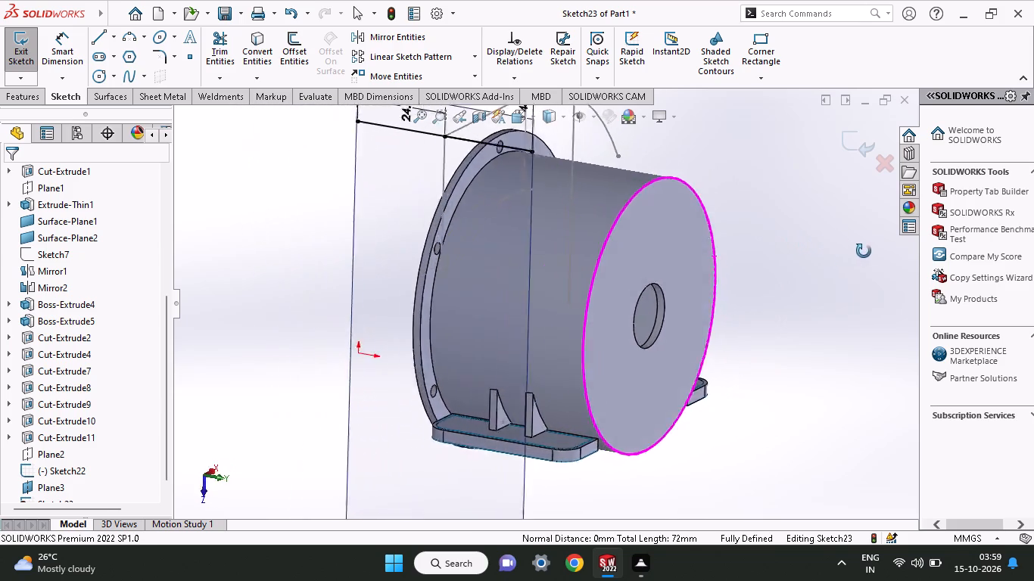
pyautogui.moveTo(864, 251); pyautogui.dragTo(791, 243, button='middle')
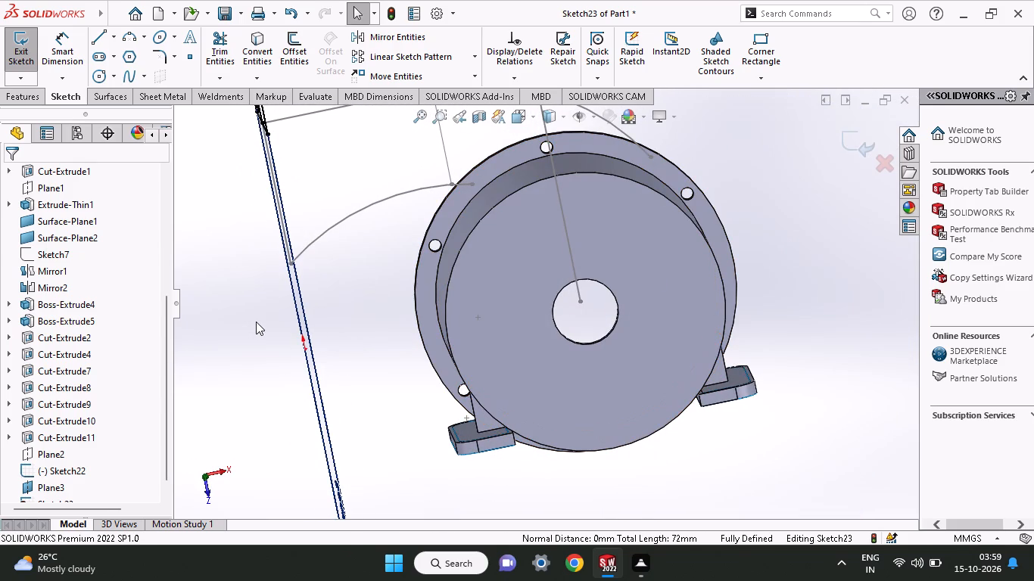
# Undo the line sketch with its dimensions and the 67 mm offset plane, back into editing the outlet profile sketch.
pyautogui.hotkey('ctrl', 'z')
pyautogui.hotkey('ctrl', 'z')
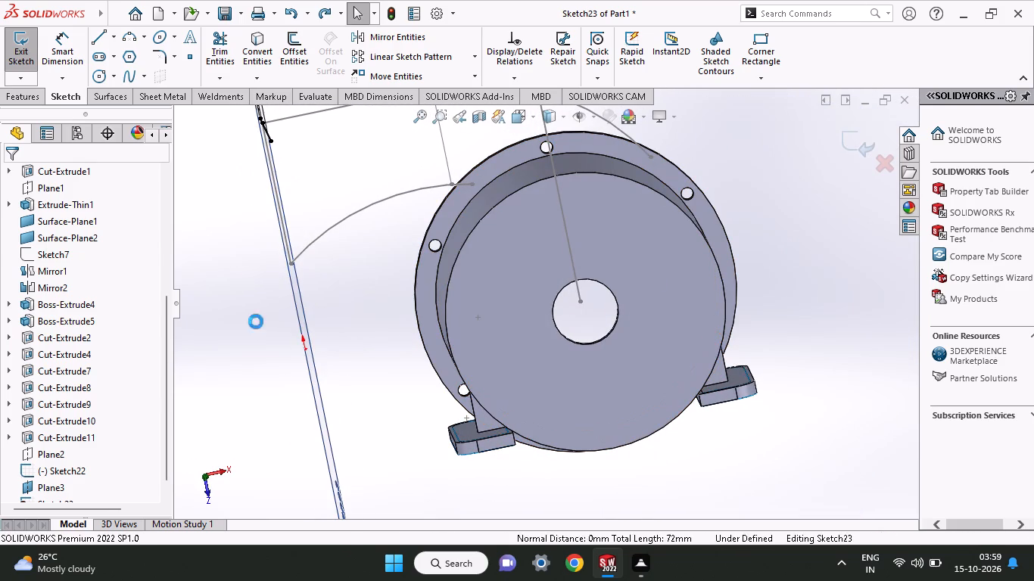
pyautogui.hotkey('ctrl', 'z')
pyautogui.hotkey('ctrl', 'z')
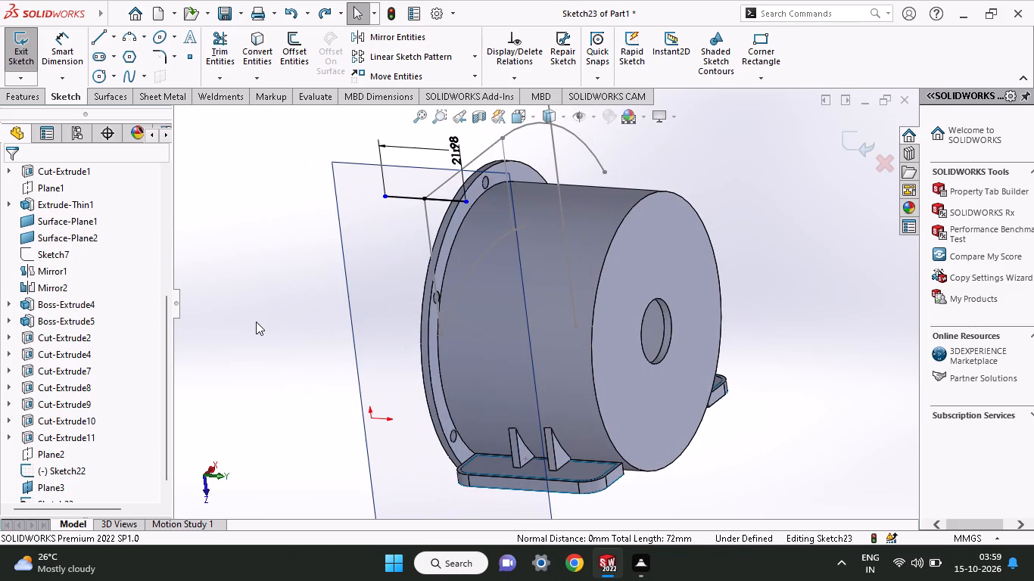
pyautogui.hotkey('ctrl', 'z')
pyautogui.hotkey('ctrl', 'z')
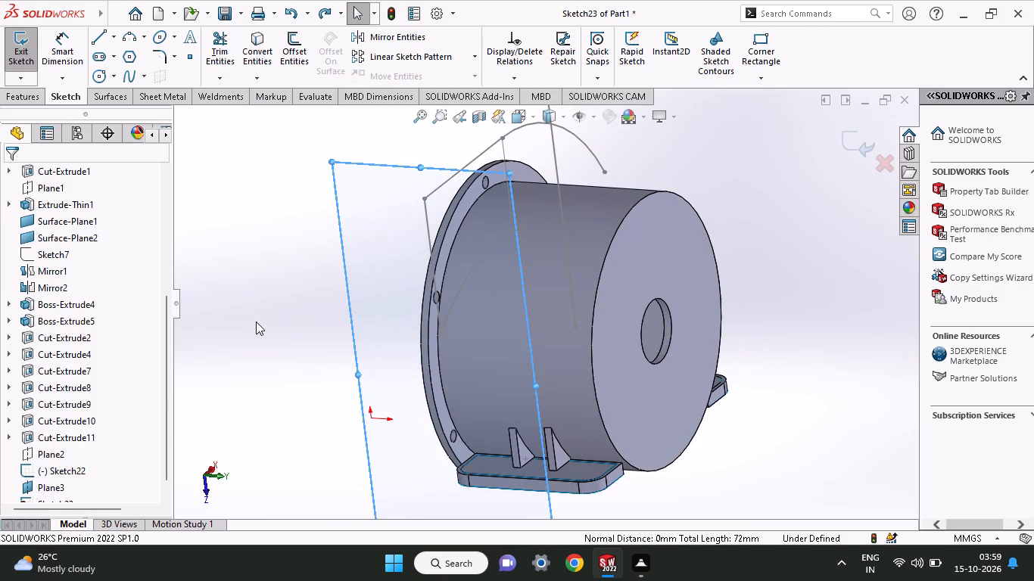
pyautogui.hotkey('ctrl', 'z')
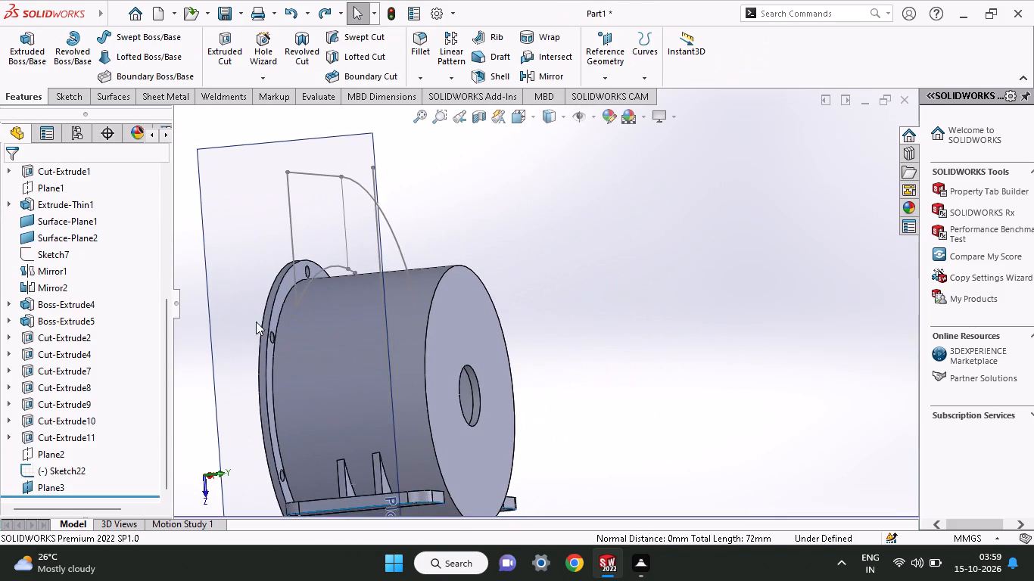
pyautogui.hotkey('ctrl', 'z')
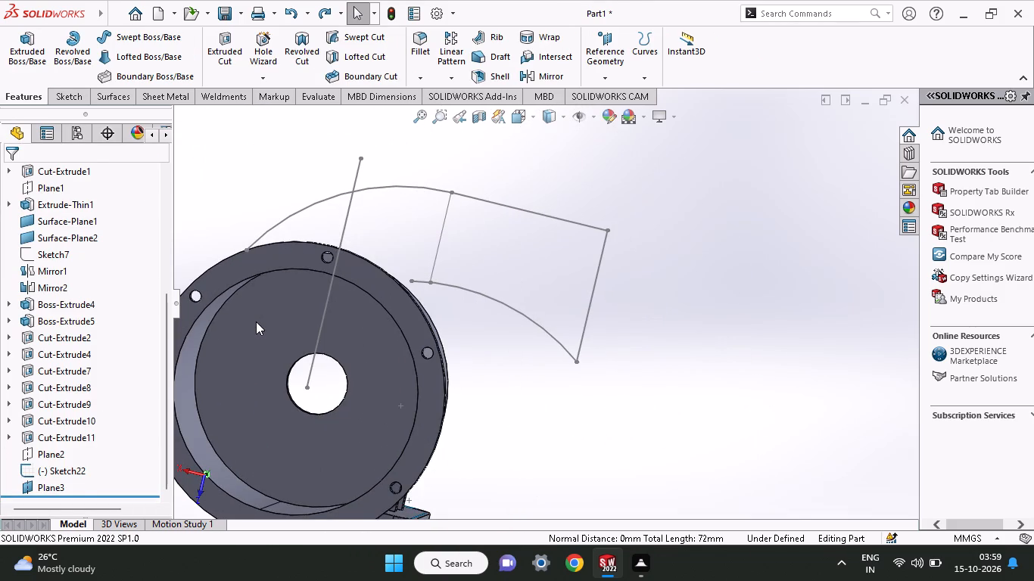
pyautogui.hotkey('ctrl', 'z')
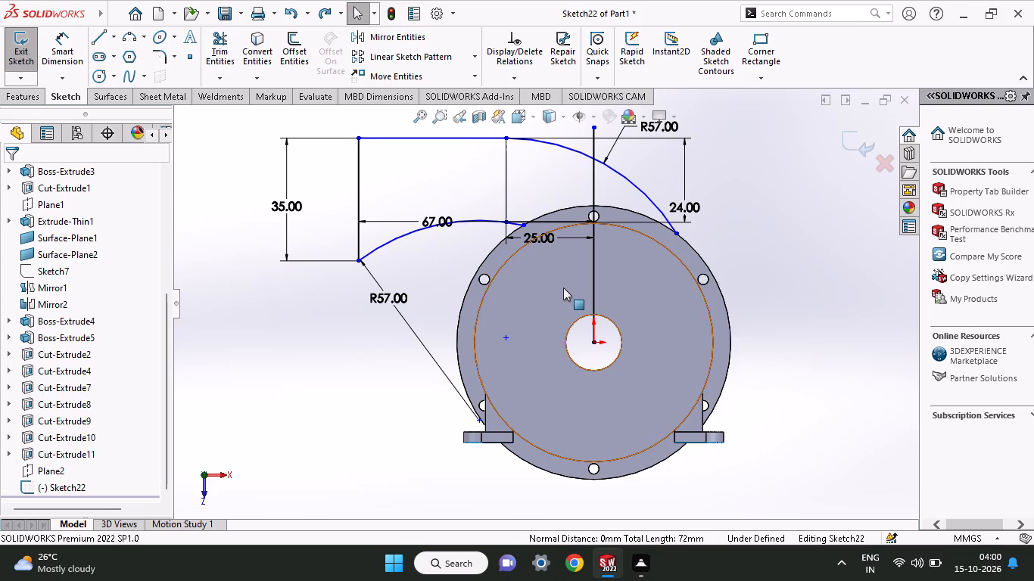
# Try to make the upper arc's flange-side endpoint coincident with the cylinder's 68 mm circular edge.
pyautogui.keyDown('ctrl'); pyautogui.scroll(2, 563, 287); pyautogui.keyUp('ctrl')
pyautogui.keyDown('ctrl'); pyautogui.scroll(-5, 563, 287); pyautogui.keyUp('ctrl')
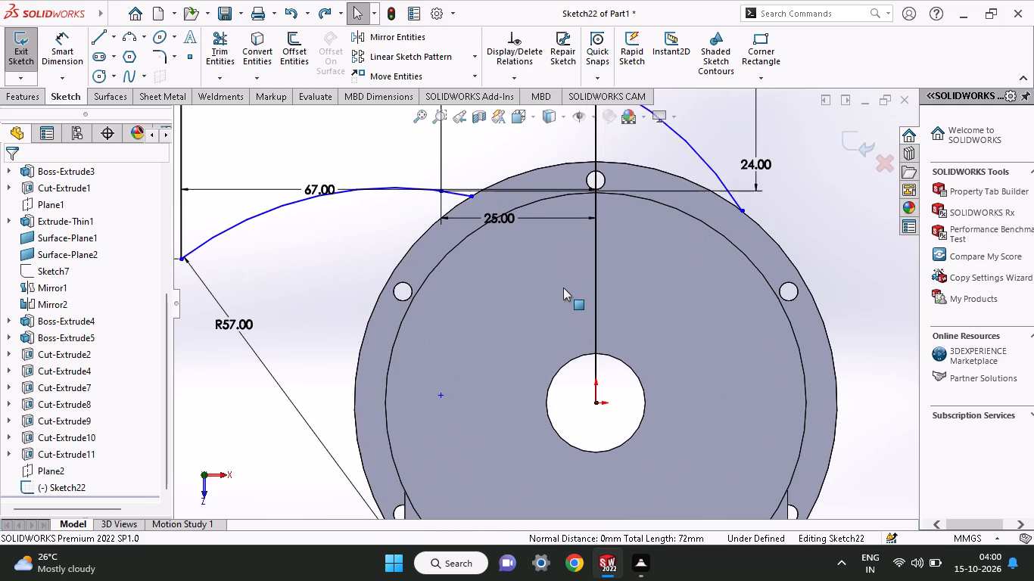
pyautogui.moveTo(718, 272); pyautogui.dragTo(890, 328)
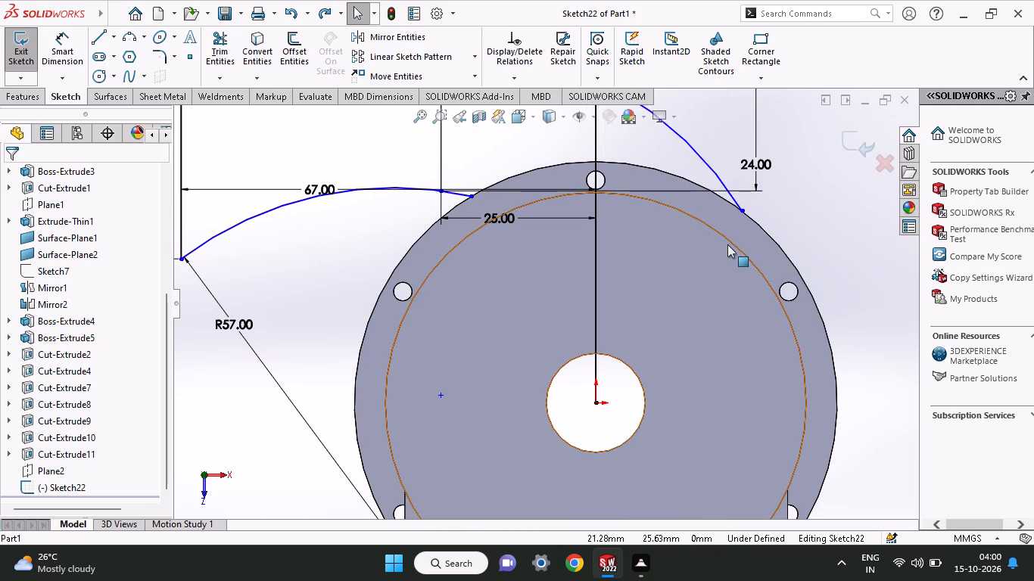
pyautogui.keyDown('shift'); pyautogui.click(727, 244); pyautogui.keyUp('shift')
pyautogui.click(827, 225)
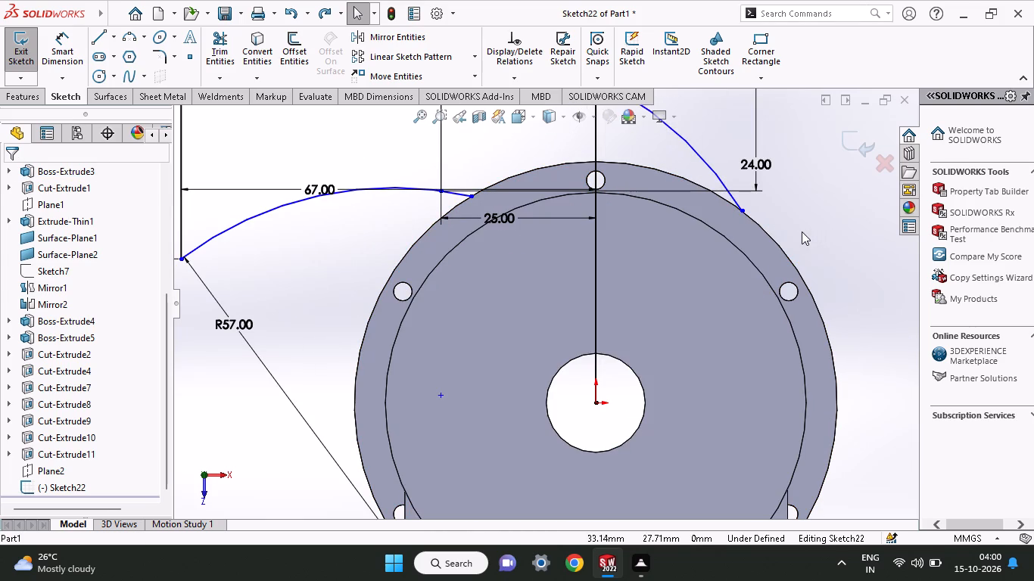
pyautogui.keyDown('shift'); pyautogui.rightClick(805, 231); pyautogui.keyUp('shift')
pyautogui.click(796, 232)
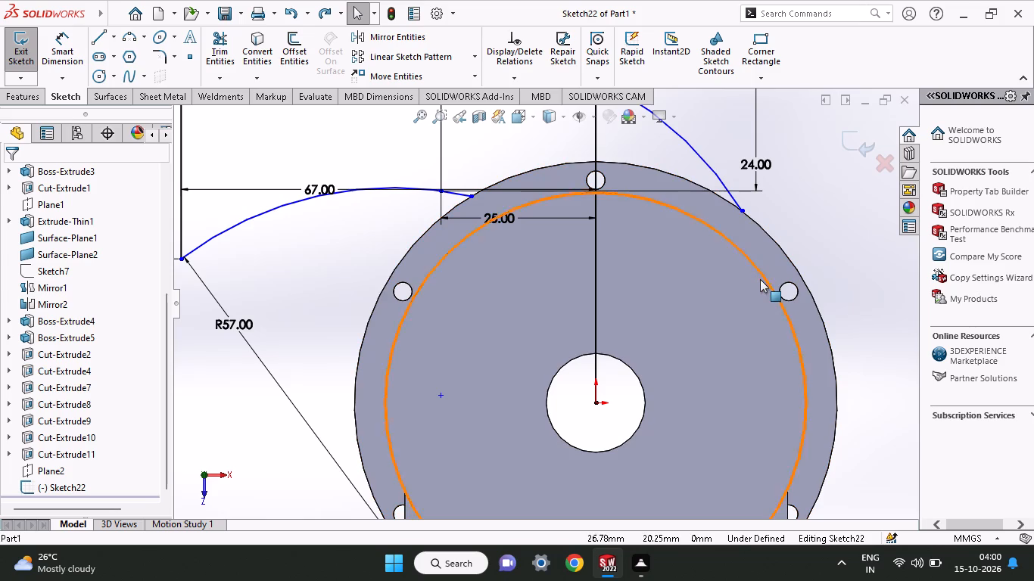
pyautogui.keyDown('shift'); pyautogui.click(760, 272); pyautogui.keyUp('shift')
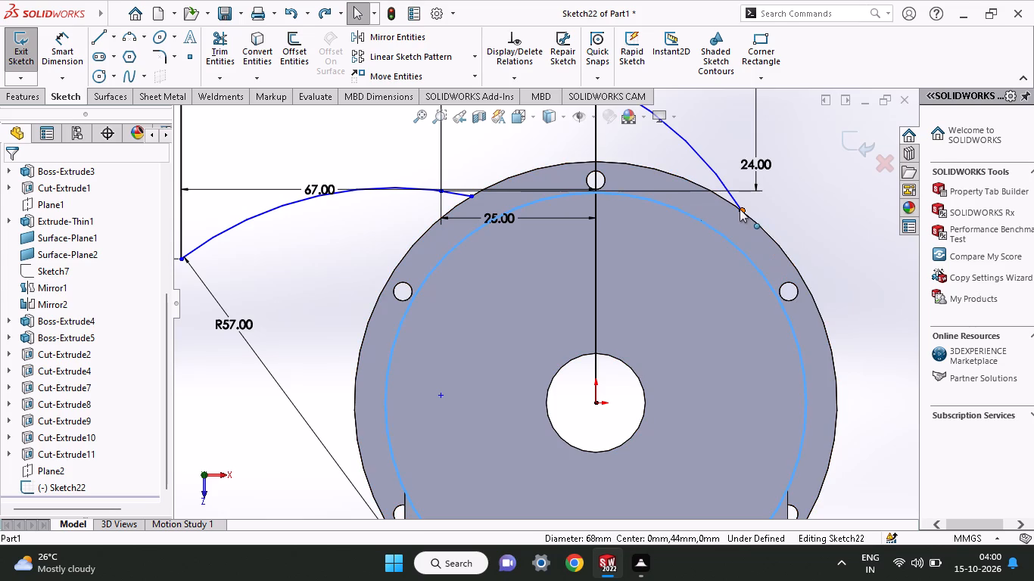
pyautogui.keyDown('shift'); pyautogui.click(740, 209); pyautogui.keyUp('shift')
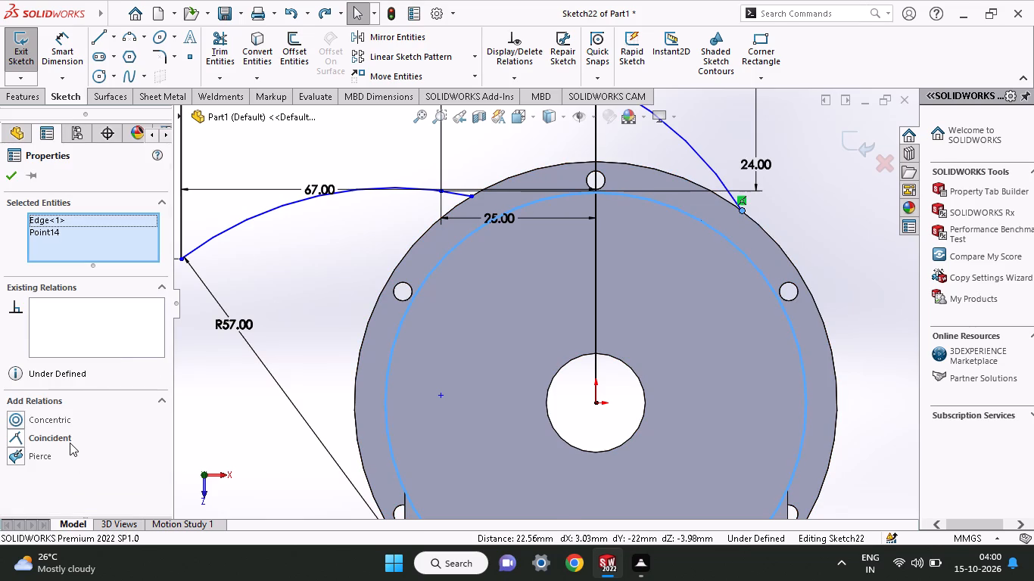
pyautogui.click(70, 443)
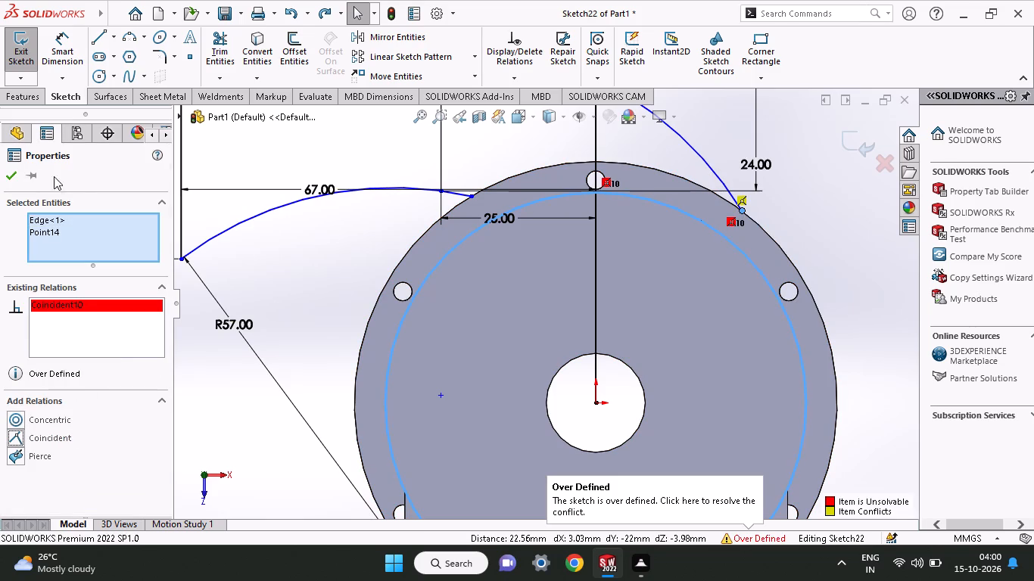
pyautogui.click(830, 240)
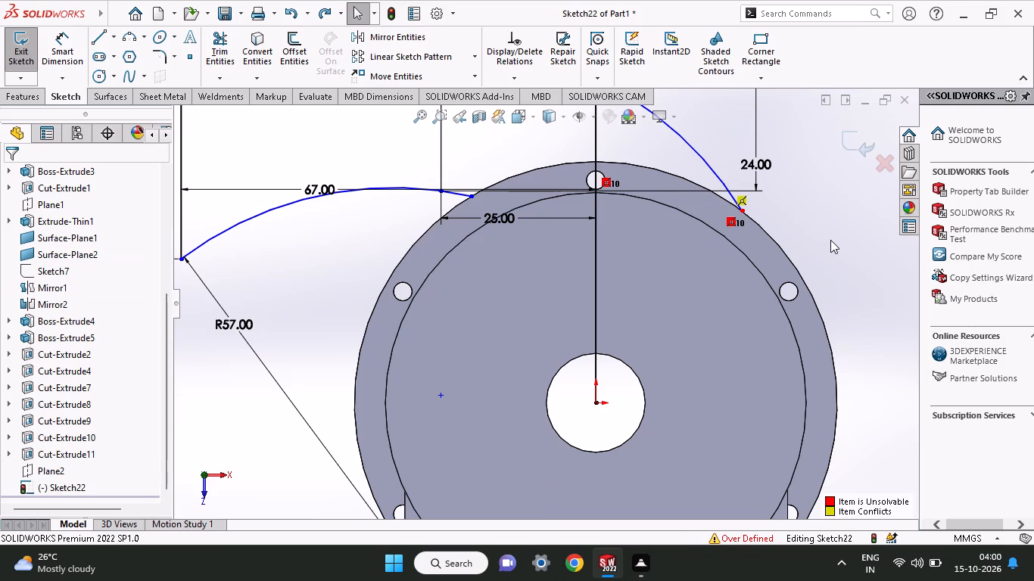
# Undo the outlet profile's relations, dimensions, arcs and lines until only the vertical line from the origin remains.
pyautogui.hotkey('ctrl', 'z')
pyautogui.hotkey('ctrl', 'z')
pyautogui.hotkey('ctrl', 'z')
pyautogui.hotkey('ctrl', 'z')
pyautogui.hotkey('ctrl', 'z')
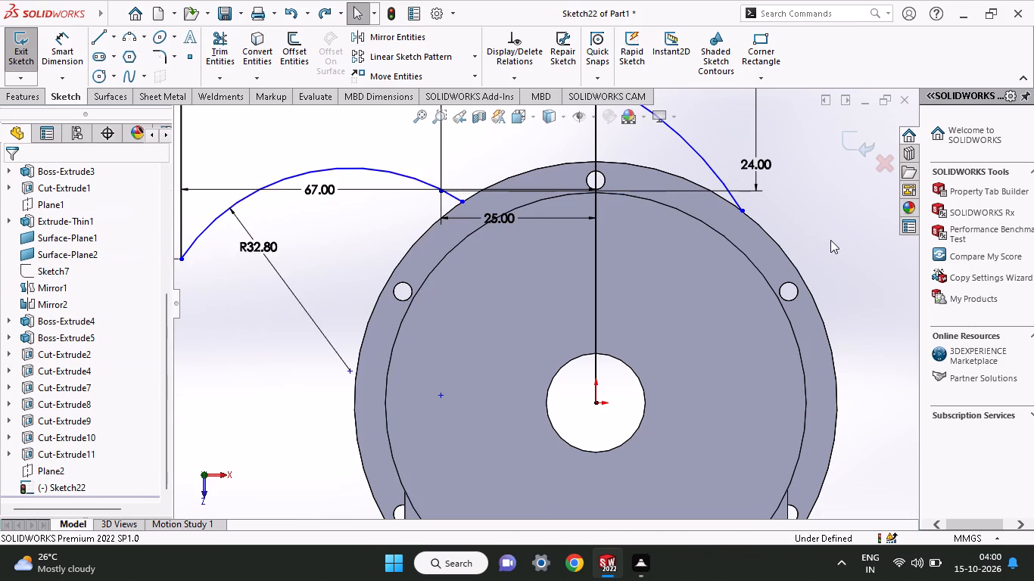
pyautogui.hotkey('ctrl', 'z')
pyautogui.hotkey('ctrl', 'z')
pyautogui.hotkey('ctrl', 'z')
pyautogui.hotkey('ctrl', 'z')
pyautogui.hotkey('ctrl', 'z')
pyautogui.hotkey('ctrl', 'z')
pyautogui.hotkey('ctrl', 'z')
pyautogui.hotkey('ctrl', 'z')
pyautogui.hotkey('ctrl', 'z')
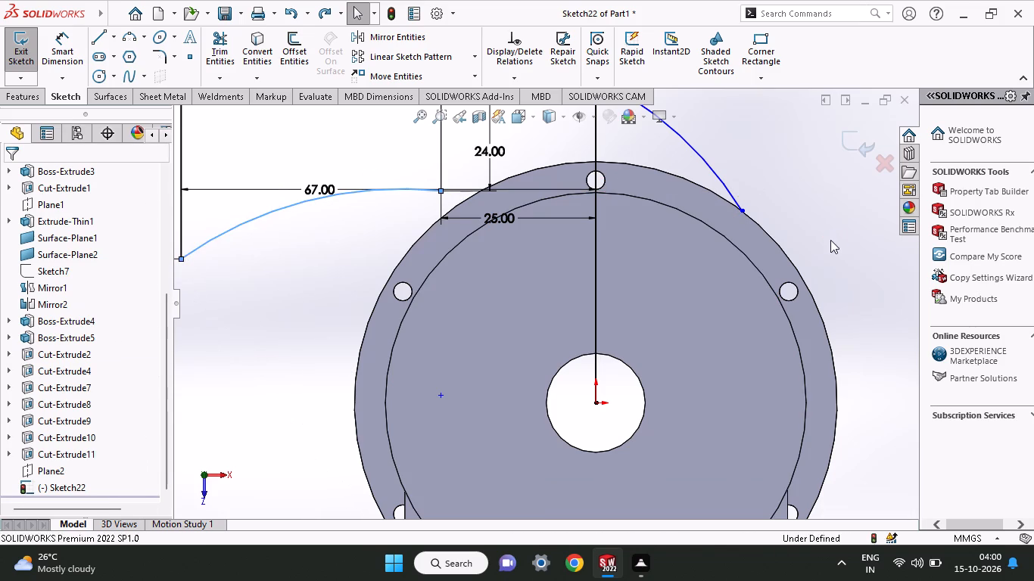
pyautogui.hotkey('ctrl', 'z')
pyautogui.hotkey('ctrl', 'z')
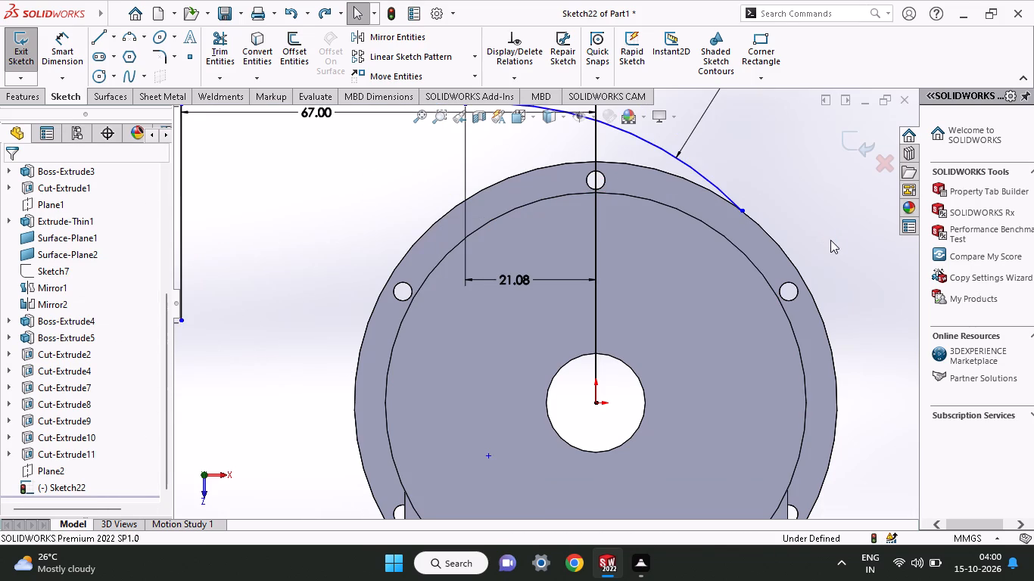
pyautogui.hotkey('ctrl', 'z')
pyautogui.hotkey('ctrl', 'z')
pyautogui.hotkey('ctrl', 'z')
pyautogui.hotkey('ctrl', 'z')
pyautogui.hotkey('ctrl', 'z')
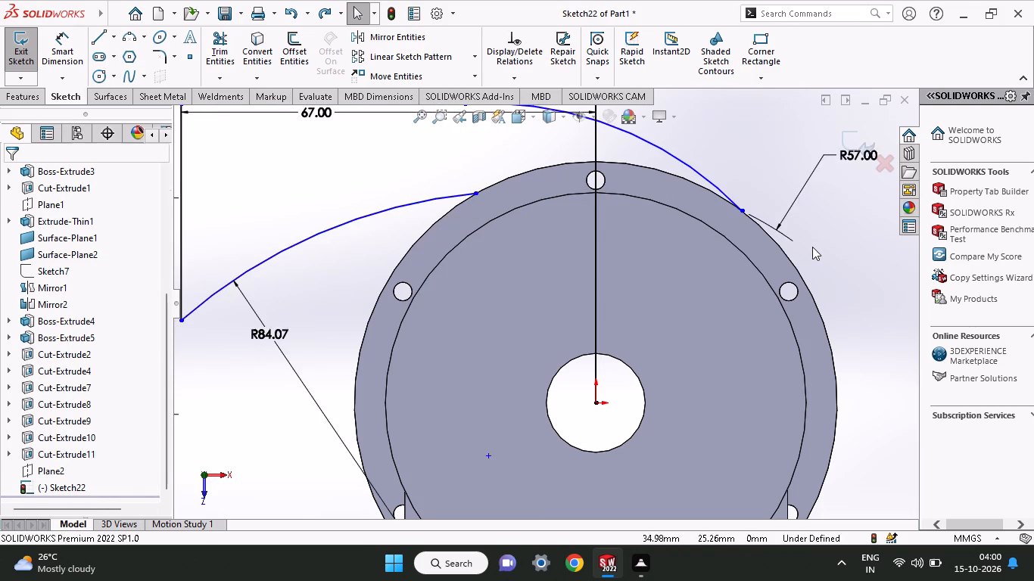
pyautogui.hotkey('ctrl', 'z')
pyautogui.hotkey('ctrl', 'z')
pyautogui.hotkey('ctrl', 'z')
pyautogui.hotkey('ctrl', 'z')
pyautogui.hotkey('ctrl', 'z')
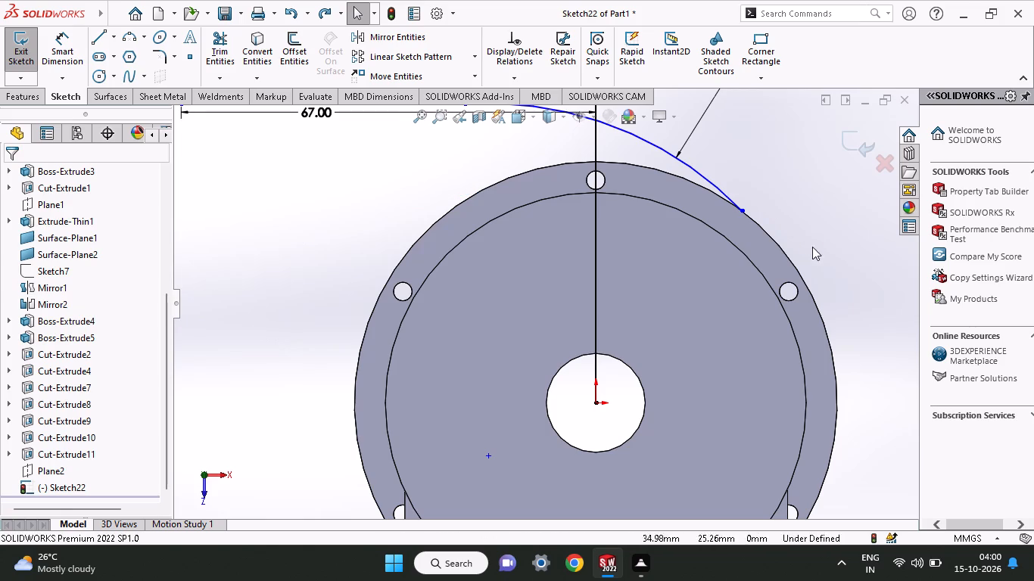
pyautogui.keyDown('ctrl'); pyautogui.scroll(3, 812, 247); pyautogui.keyUp('ctrl')
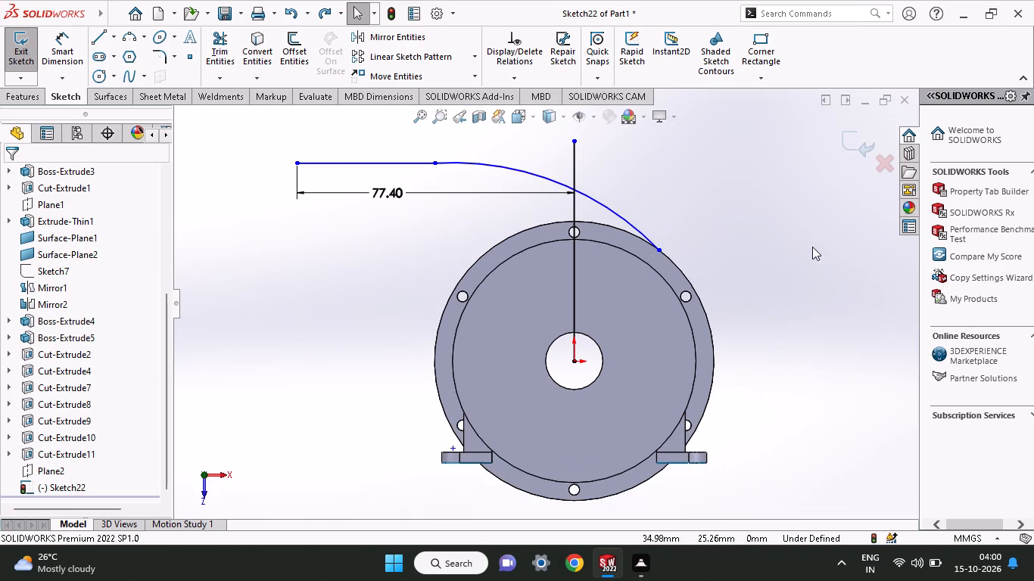
pyautogui.hotkey('ctrl', 'z')
pyautogui.hotkey('ctrl', 'z')
pyautogui.hotkey('ctrl', 'z')
pyautogui.hotkey('ctrl', 'z')
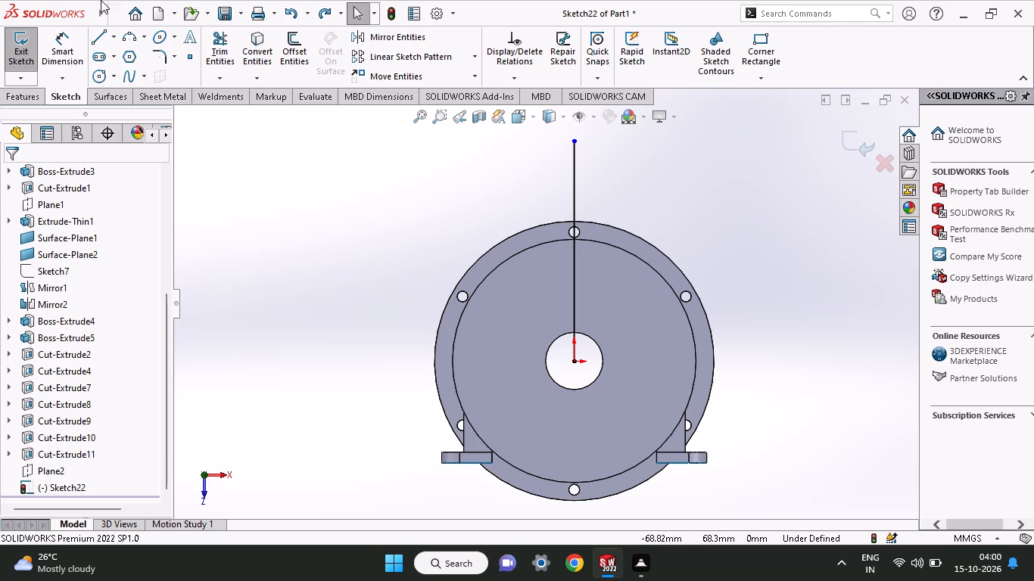
# Sketch a three-point arc from the cylinder's 68 mm circular edge, rising across the vertical line to a free point beyond it.
pyautogui.click(134, 45)
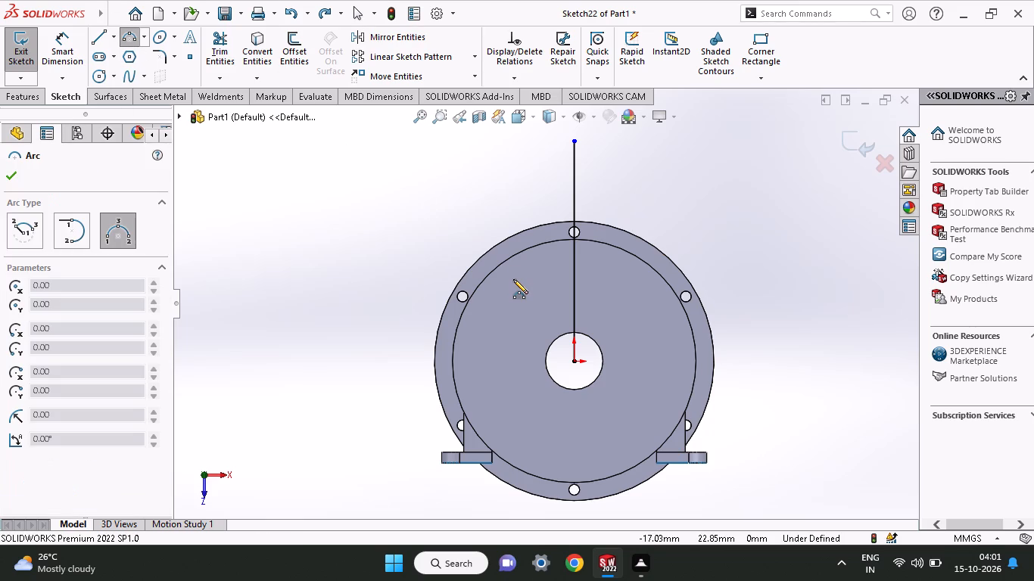
pyautogui.click(636, 256)
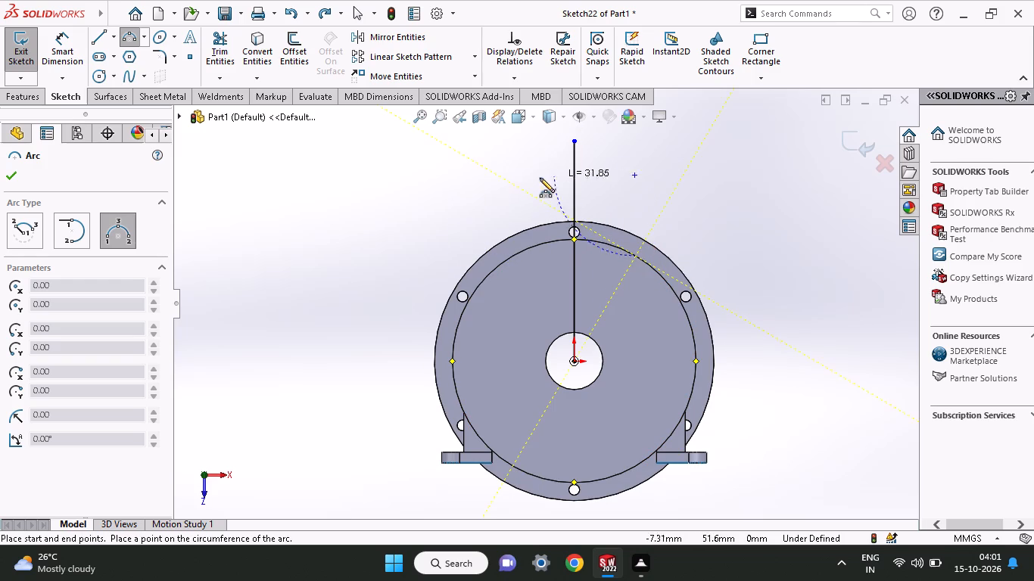
pyautogui.click(466, 175)
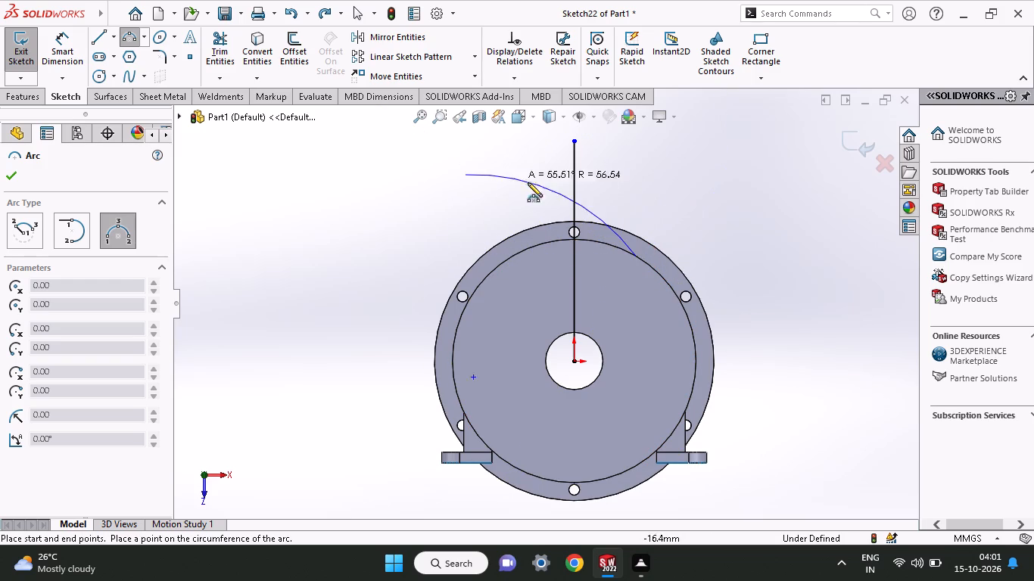
pyautogui.click(560, 196)
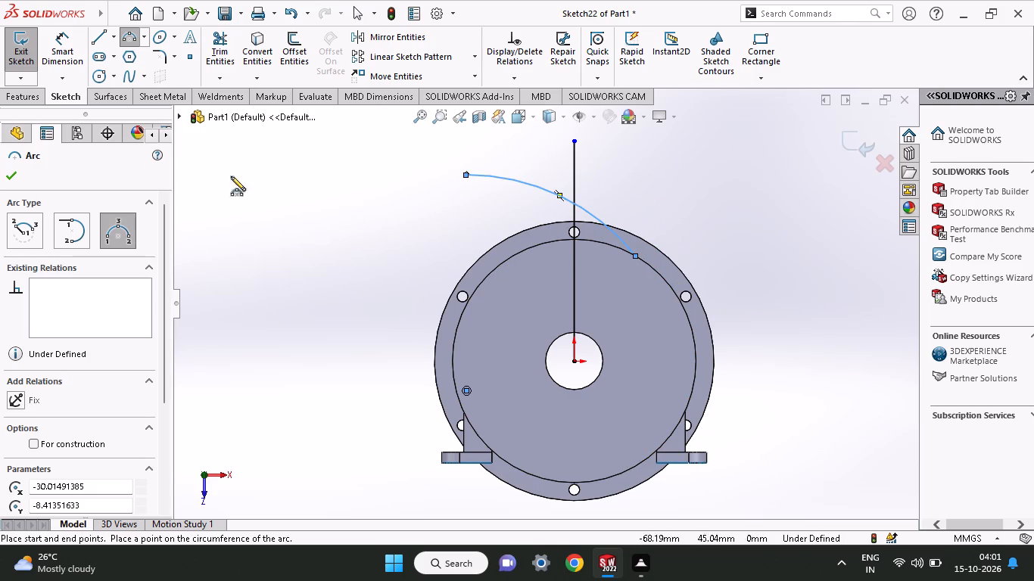
# Dimension the new arc with a radius of 57 mm.
pyautogui.click(66, 54)
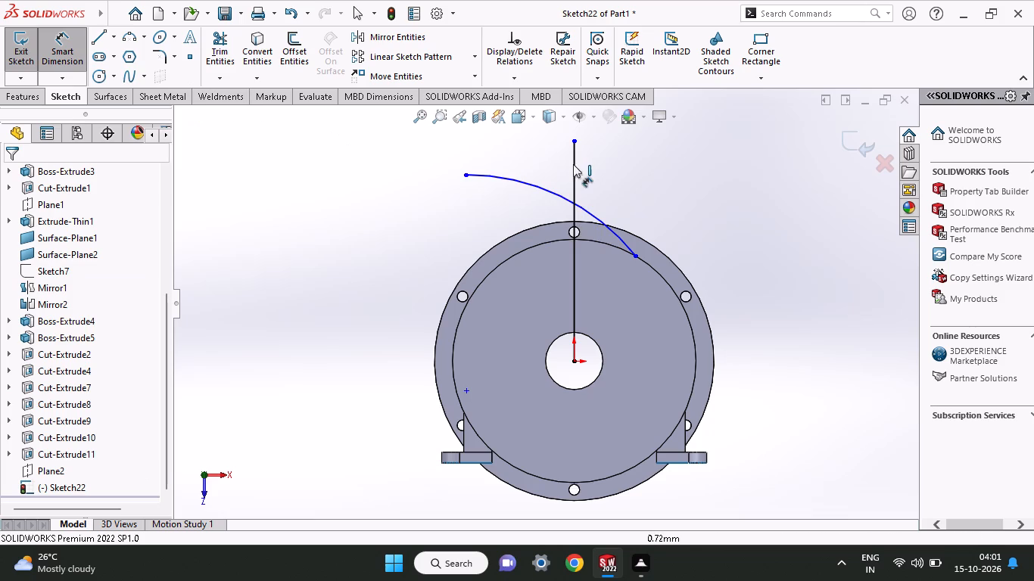
pyautogui.click(581, 207)
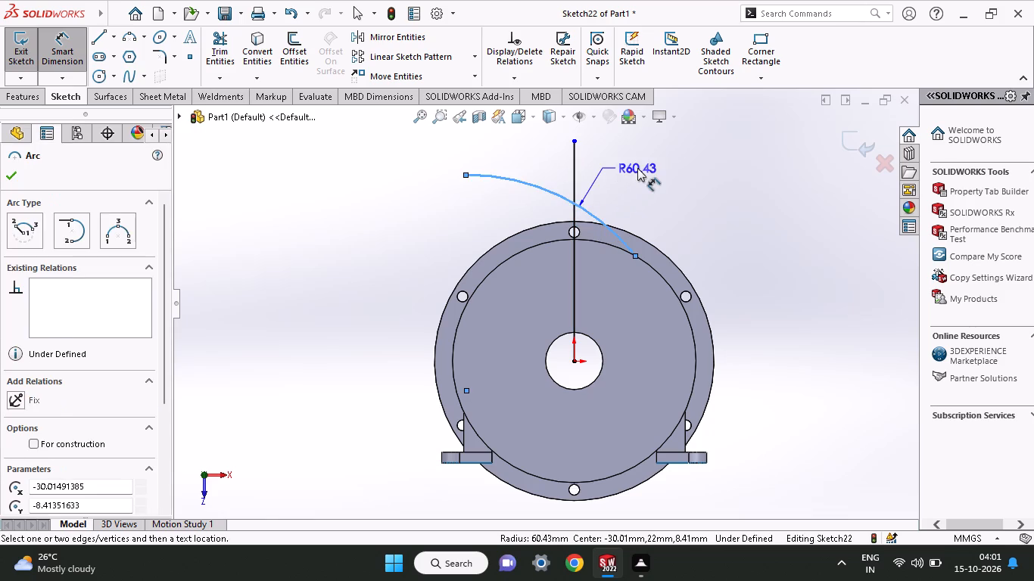
pyautogui.click(654, 167)
pyautogui.write('57')
pyautogui.press('Return')
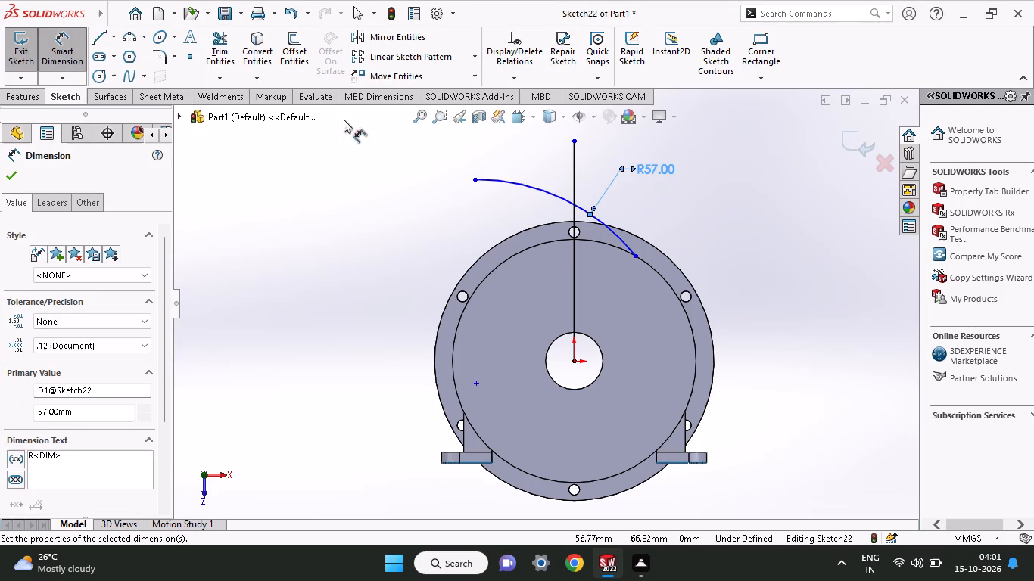
# Sketch a horizontal line about 18 mm long outward from the arc's free upper endpoint.
pyautogui.click(101, 37)
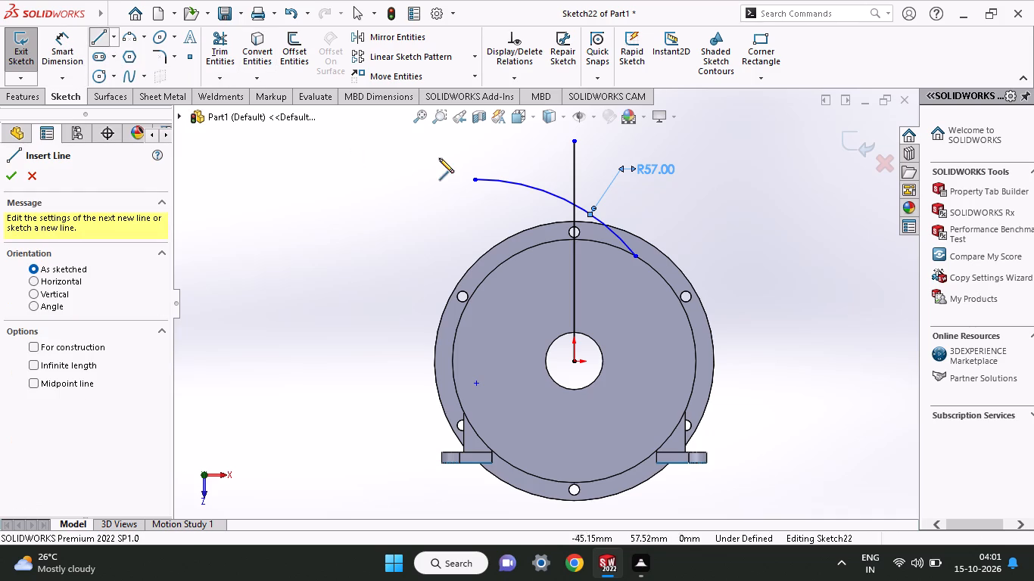
pyautogui.click(475, 179)
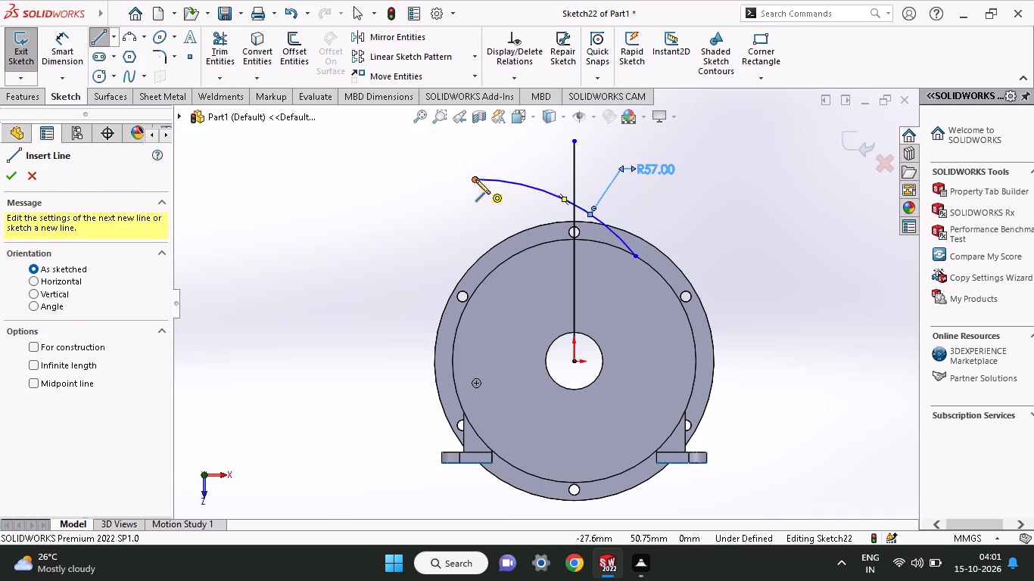
pyautogui.click(411, 180)
pyautogui.rightClick(419, 169)
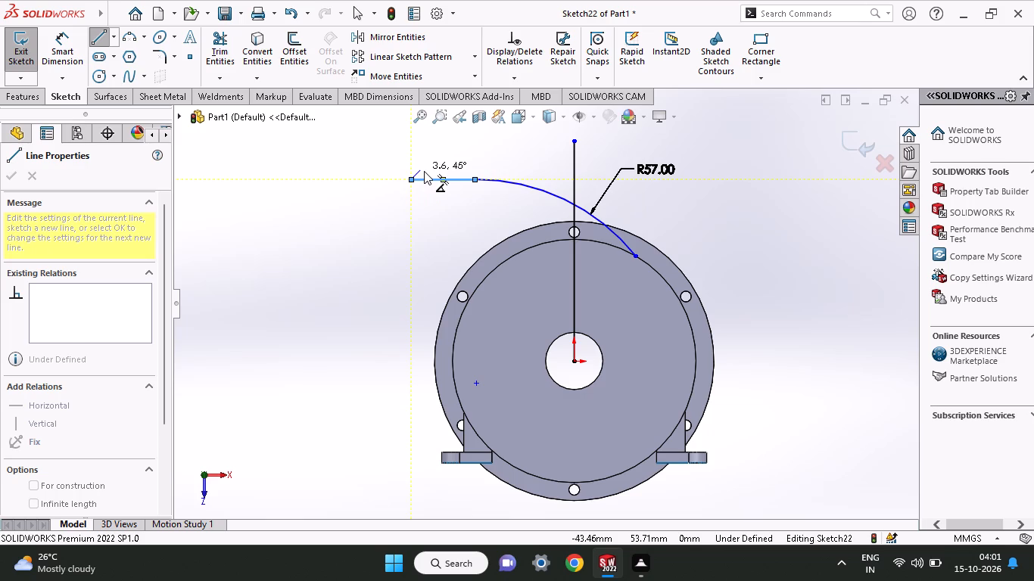
pyautogui.click(428, 173)
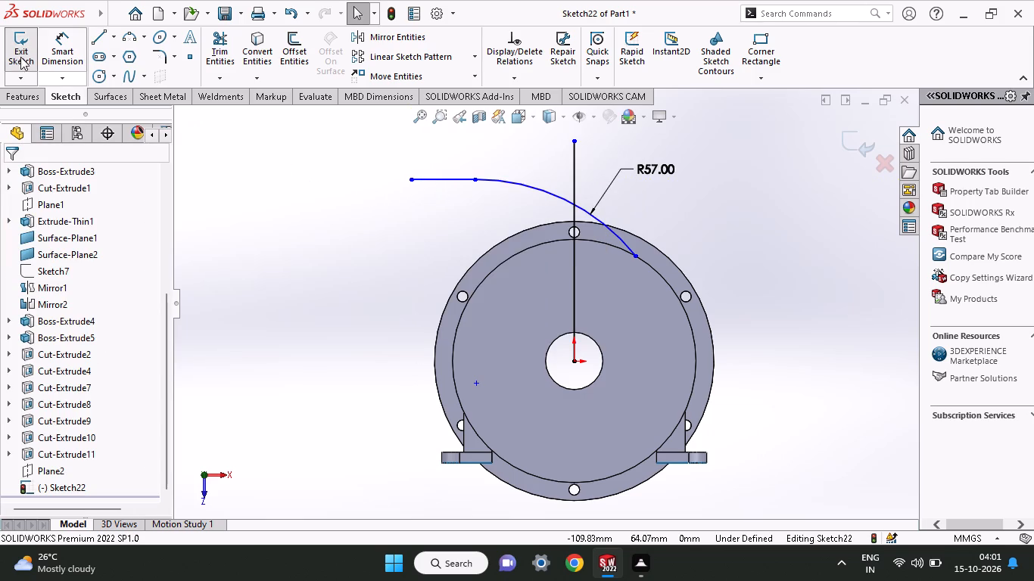
# Set the horizontal distance between the line's outer endpoint and the vertical line's upper endpoint to 67 mm.
pyautogui.click(42, 50)
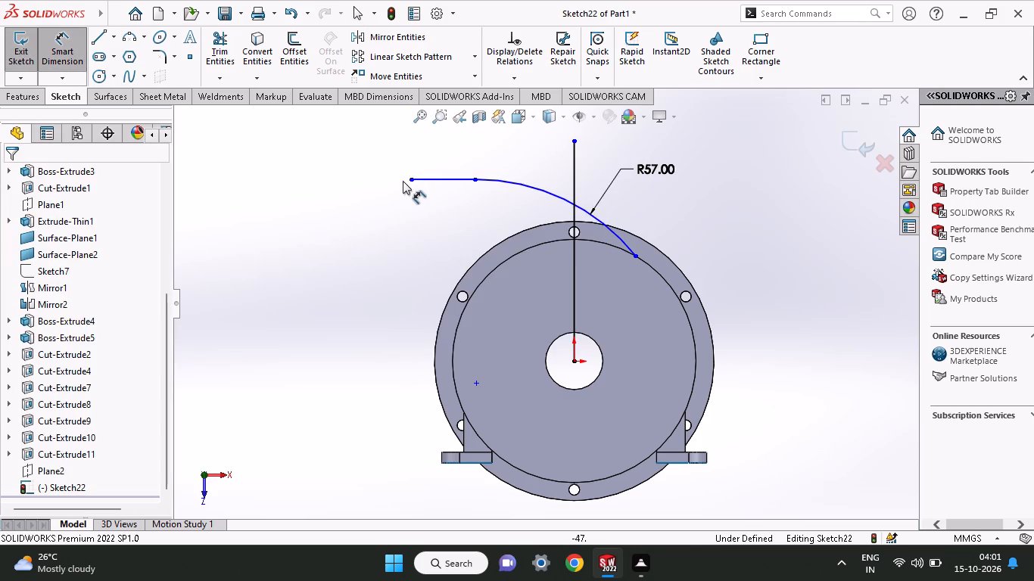
pyautogui.click(410, 178)
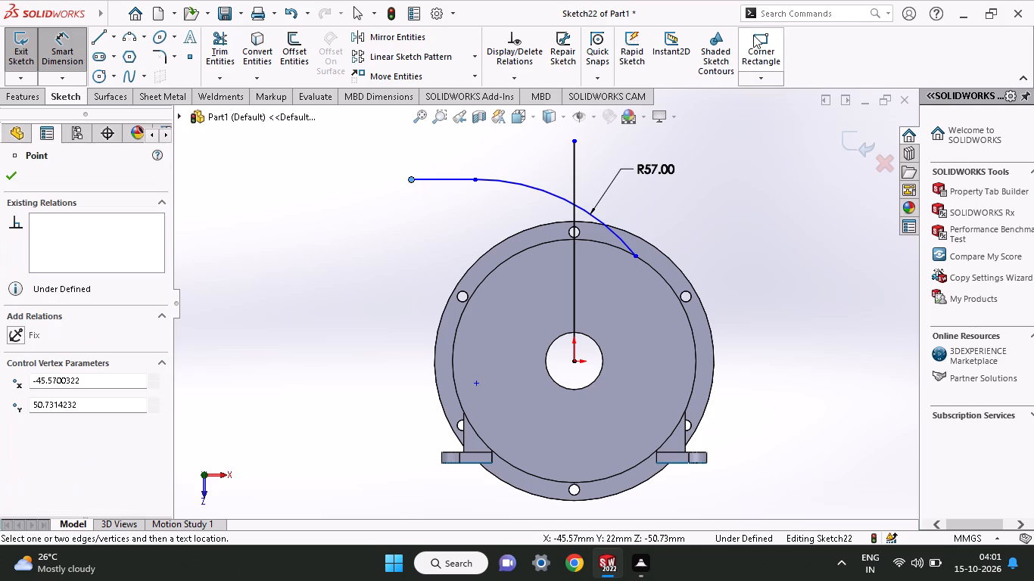
pyautogui.click(578, 141)
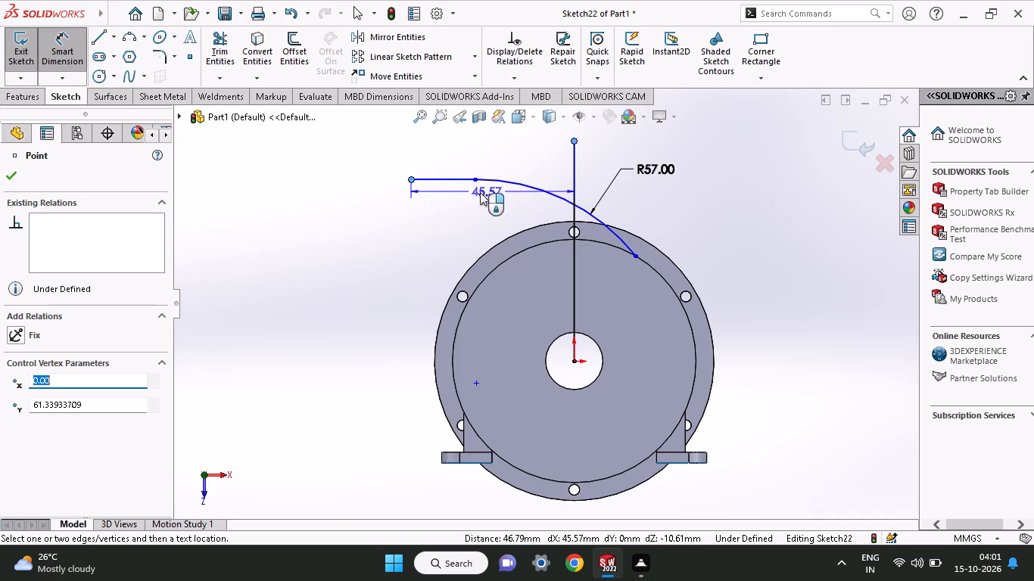
pyautogui.doubleClick(453, 227)
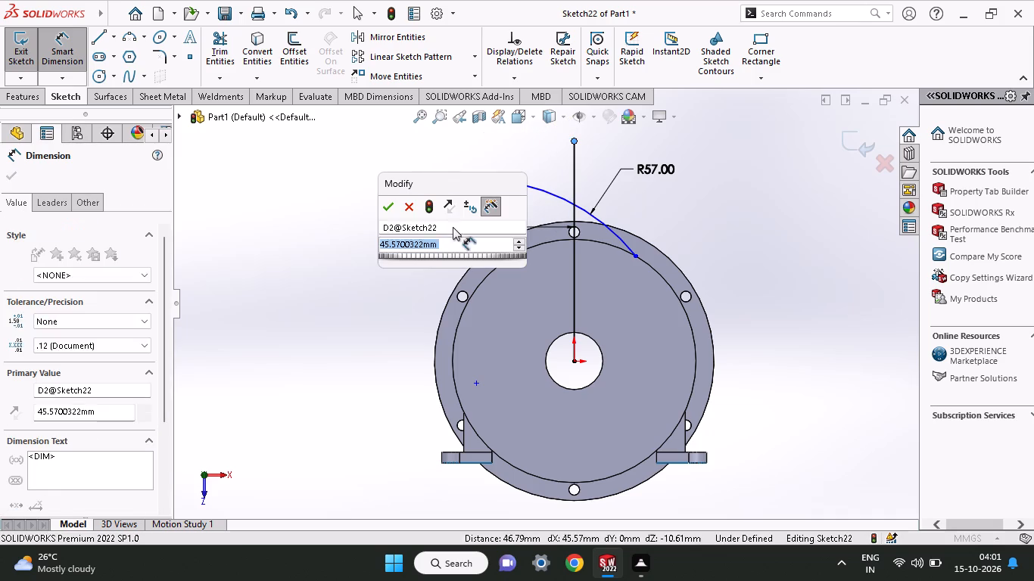
pyautogui.write('67')
pyautogui.press('Return')
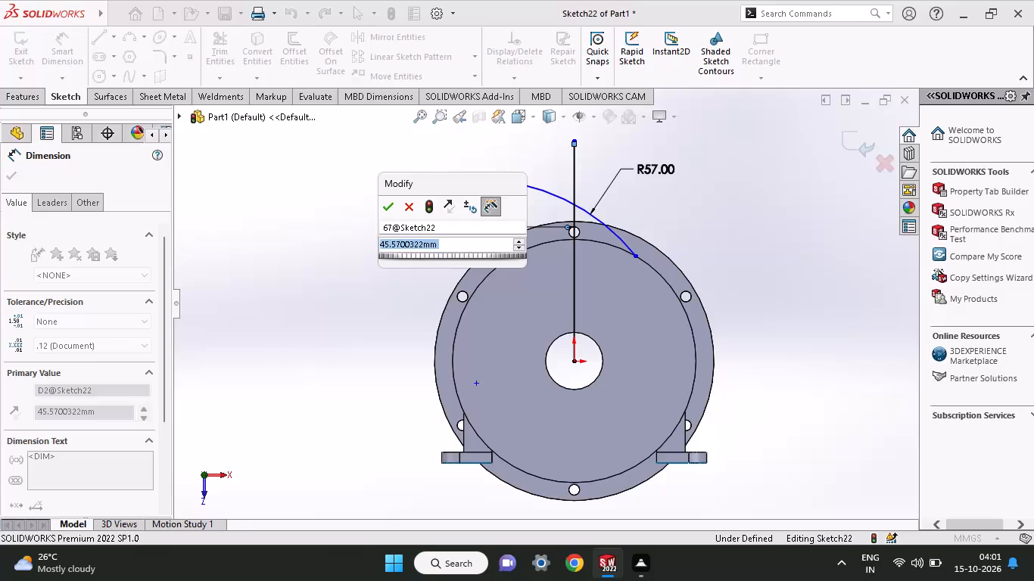
pyautogui.write('67')
pyautogui.press('Return')
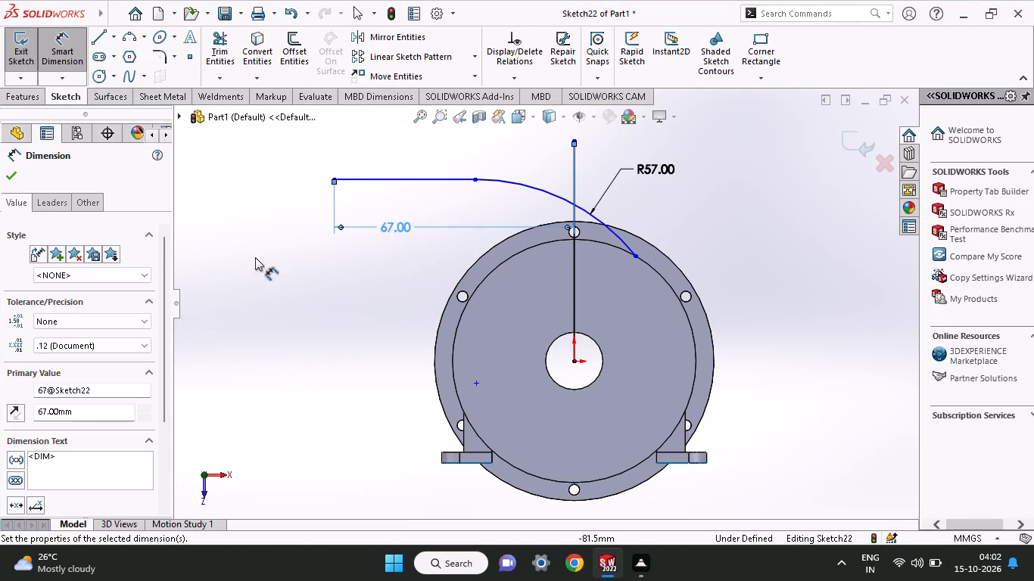
pyautogui.click(6, 185)
pyautogui.click(8, 177)
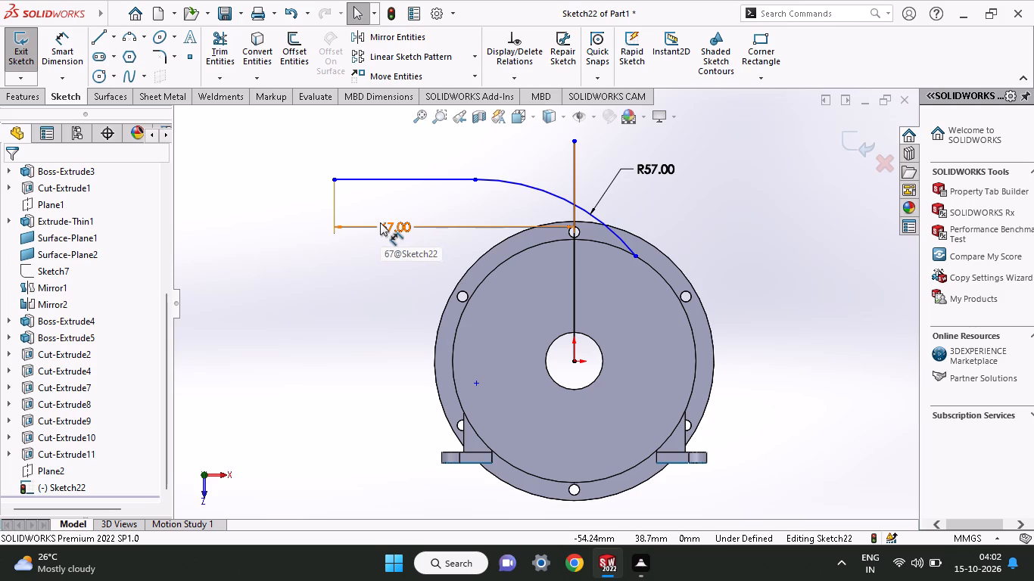
# Set the vertical distance from the origin to the horizontal line's outer endpoint to 57 mm.
pyautogui.click(67, 51)
pyautogui.click(576, 365)
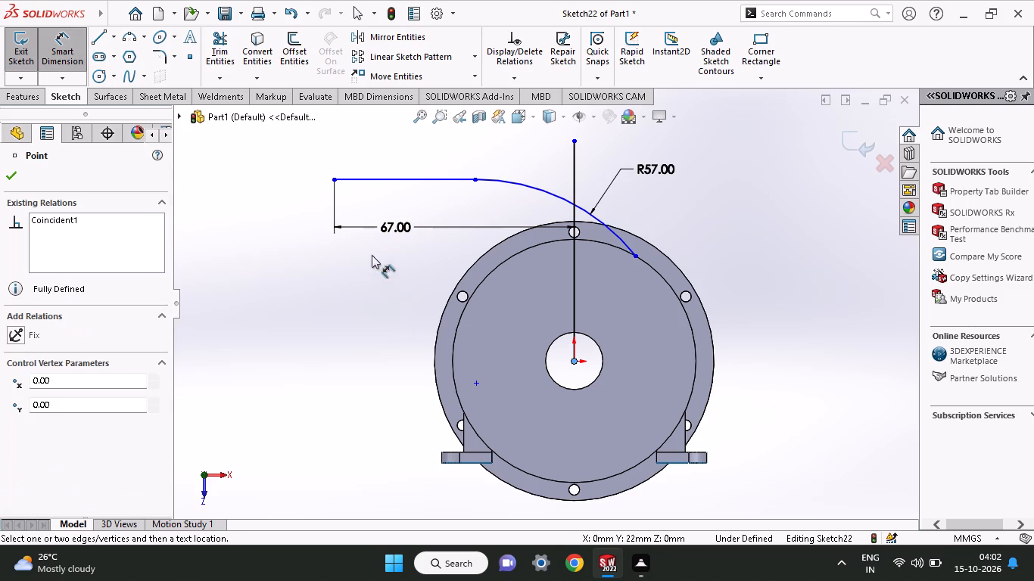
pyautogui.click(335, 179)
pyautogui.click(264, 250)
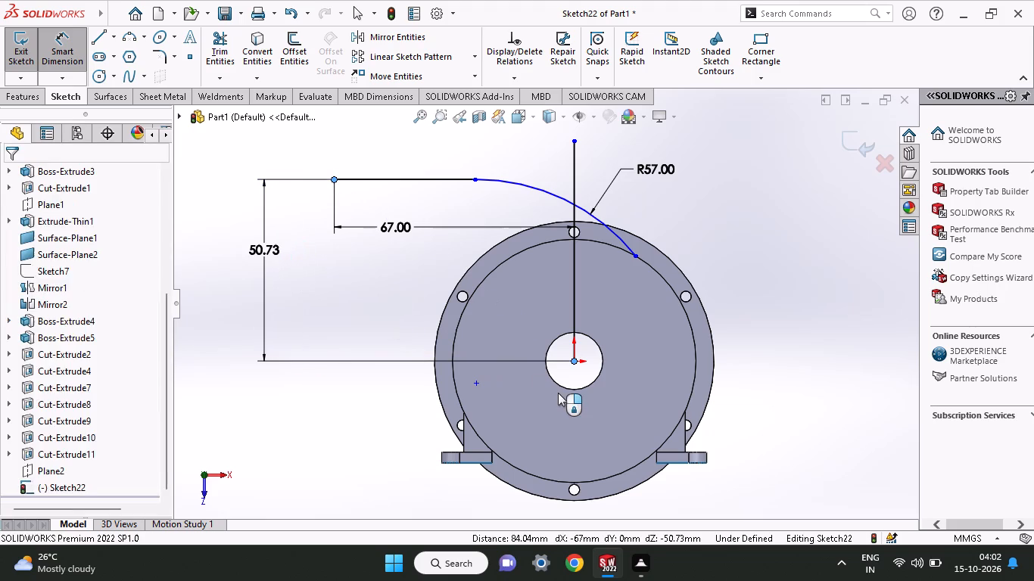
pyautogui.write('57')
pyautogui.press('Return')
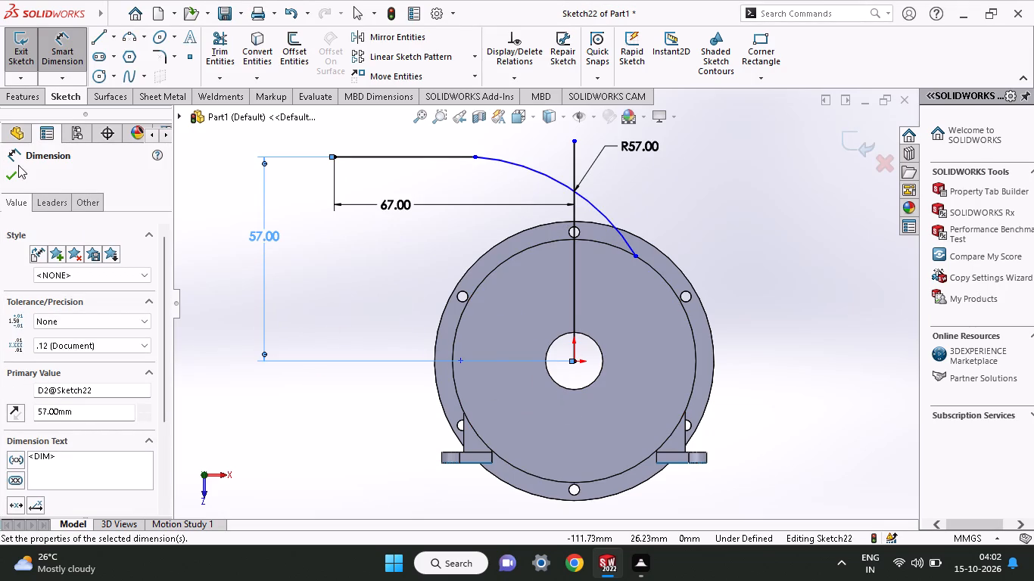
pyautogui.click(8, 185)
pyautogui.click(8, 176)
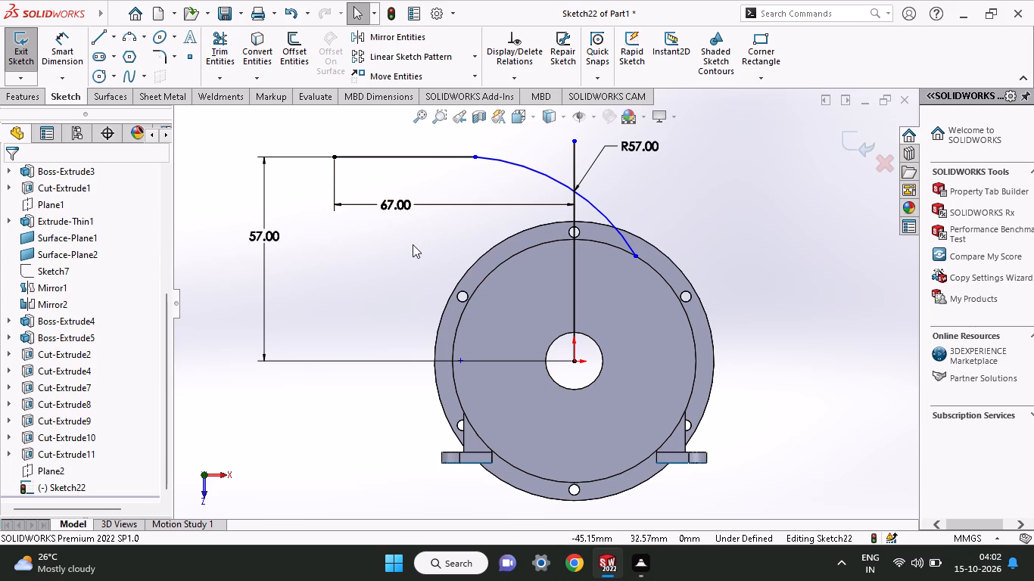
# Set the horizontal distance from the arc-line junction to the vertical line's upper endpoint to 25 mm.
pyautogui.click(70, 52)
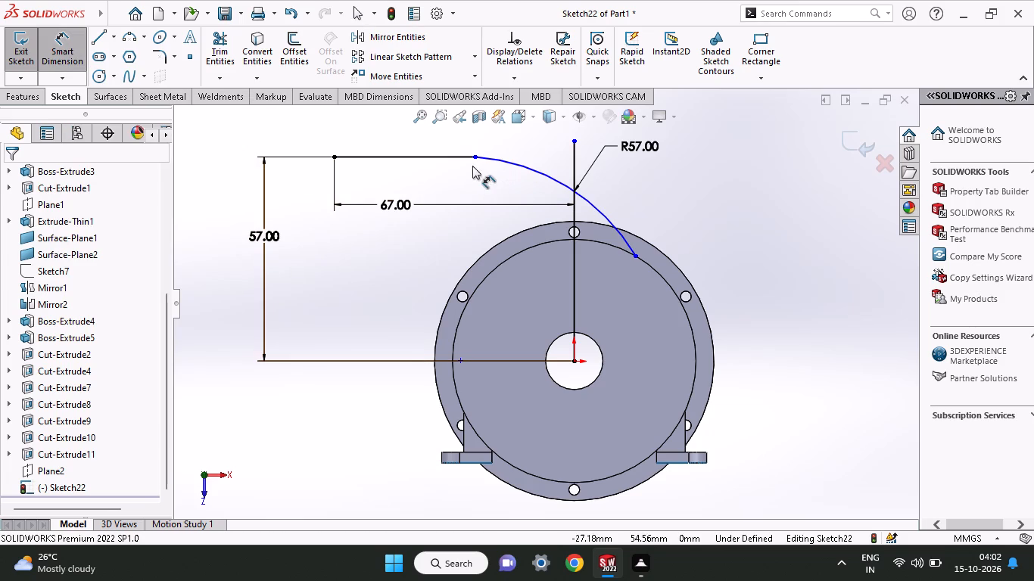
pyautogui.click(473, 159)
pyautogui.click(573, 140)
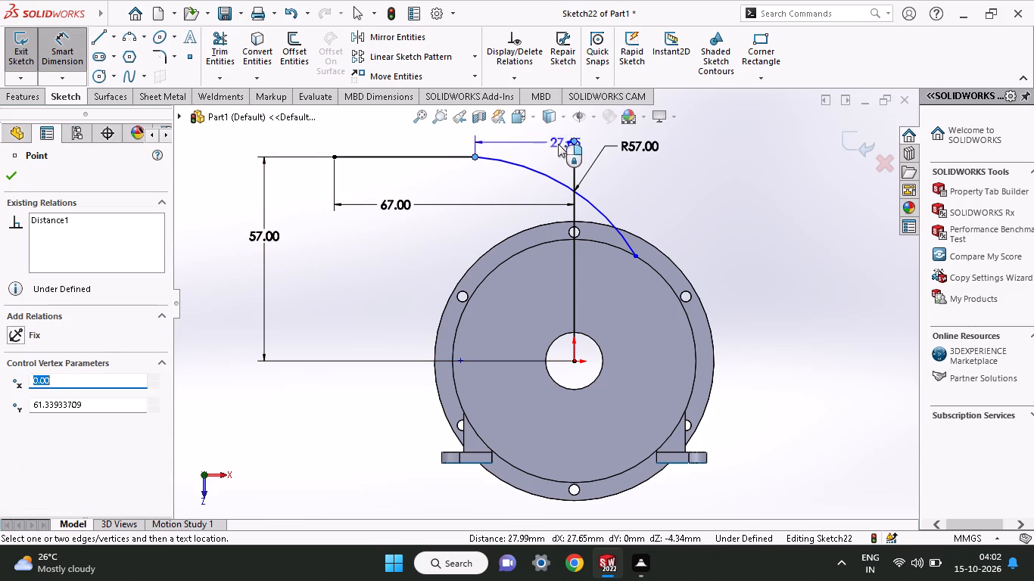
pyautogui.click(529, 135)
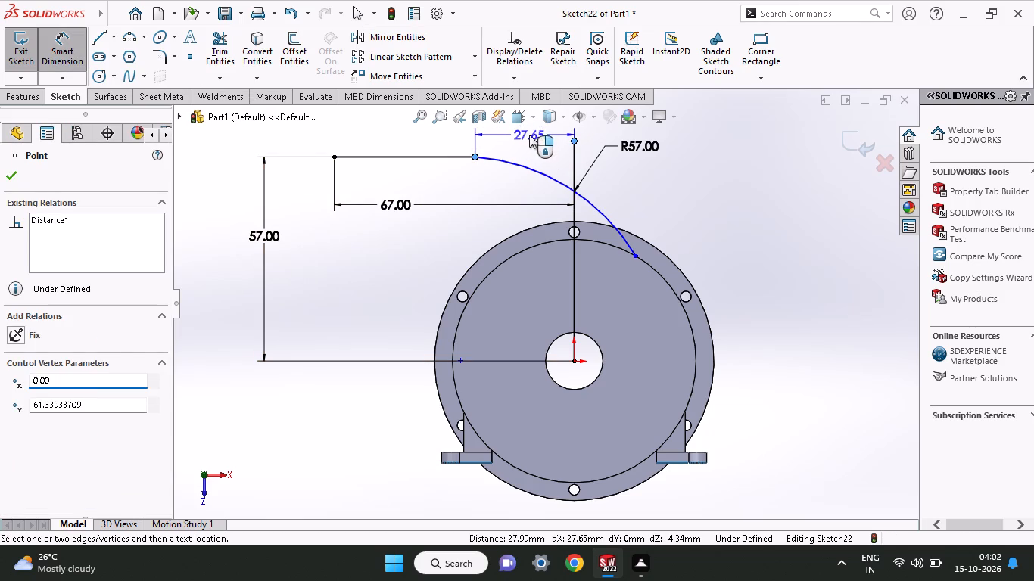
pyautogui.write('25')
pyautogui.press('Return')
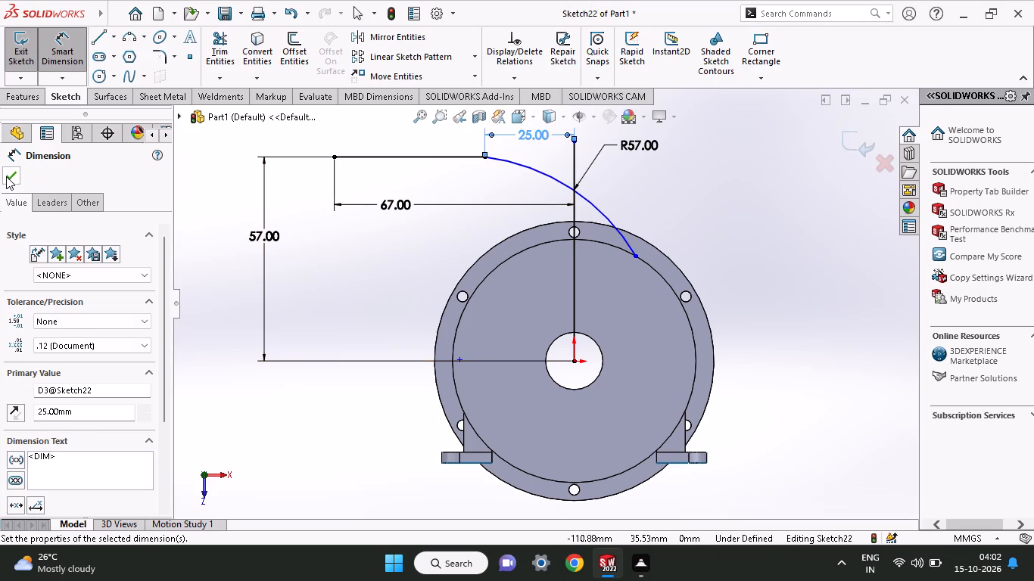
pyautogui.click(6, 176)
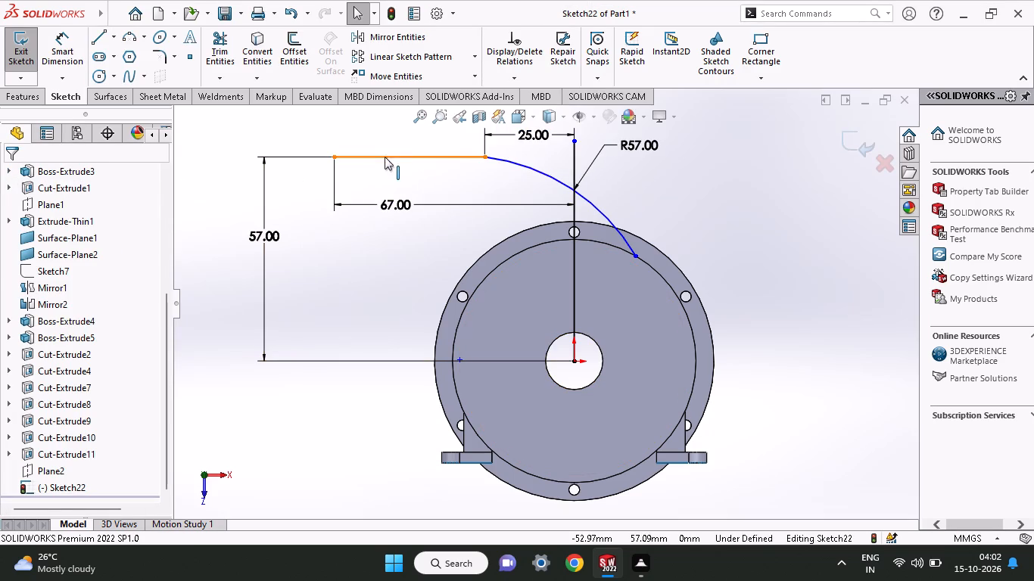
# Make the arc and the horizontal line tangent at their shared endpoint.
pyautogui.click(487, 160)
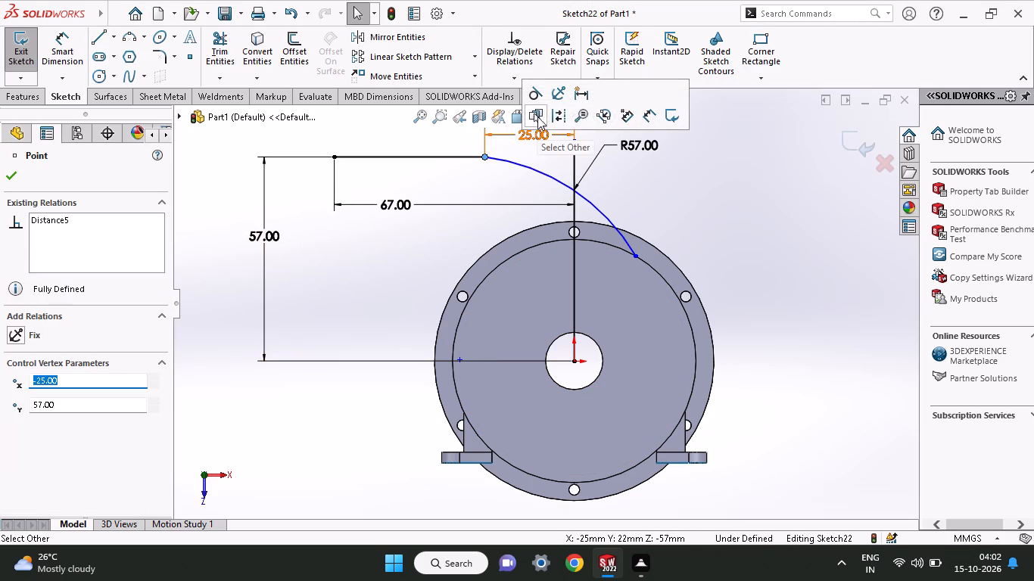
pyautogui.click(532, 102)
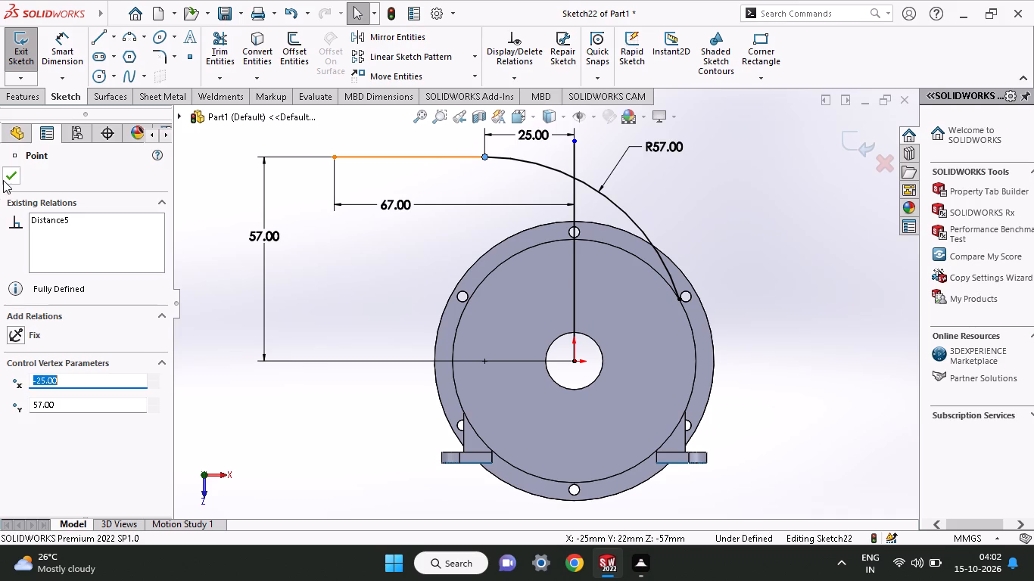
pyautogui.click(3, 180)
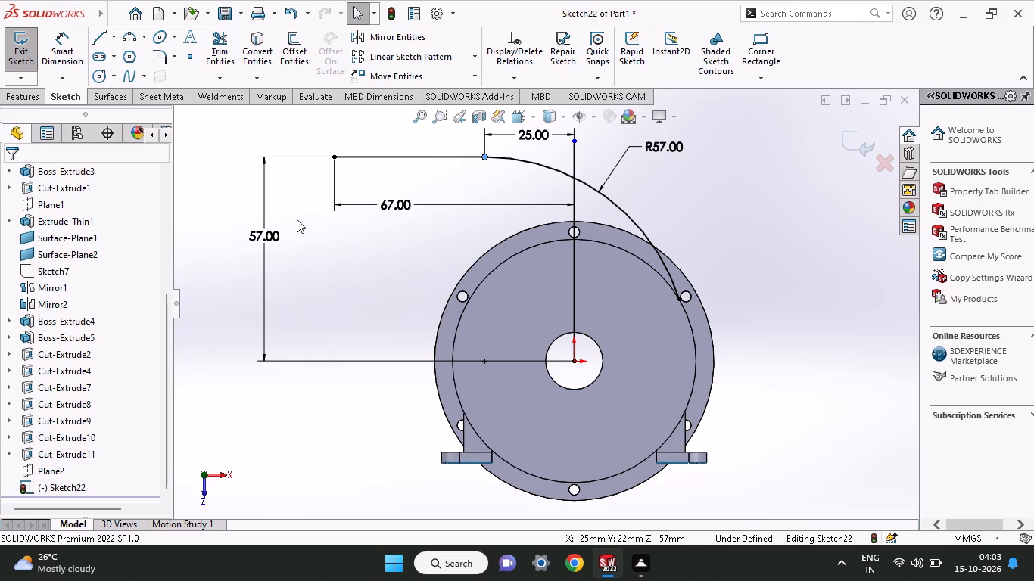
# Close the outlet profile sketch and create a reference plane perpendicular to its horizontal line, through the line's outer endpoint.
pyautogui.moveTo(376, 261); pyautogui.dragTo(427, 271, button='middle')
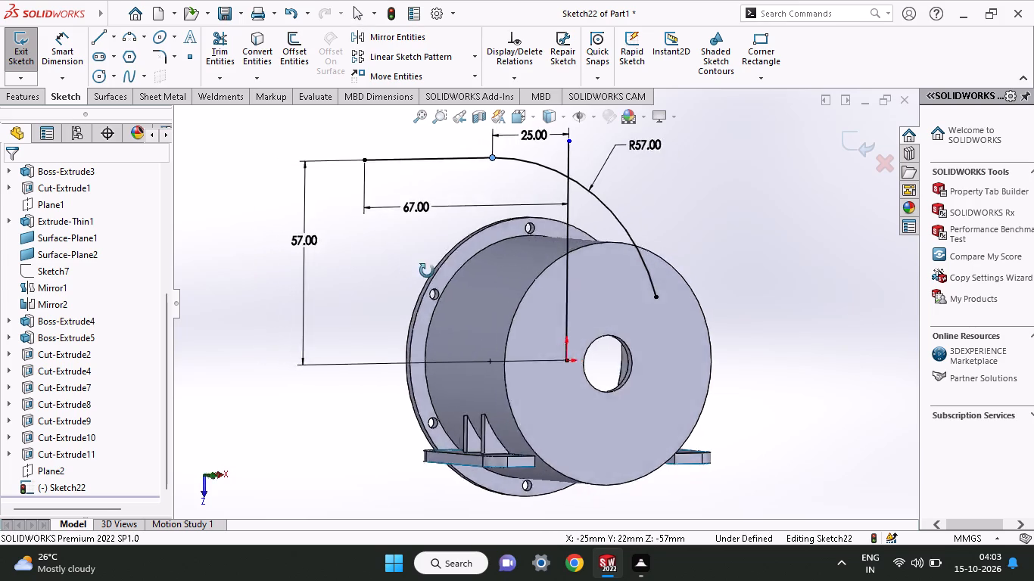
pyautogui.moveTo(427, 271); pyautogui.dragTo(407, 307, button='middle')
pyautogui.click(38, 98)
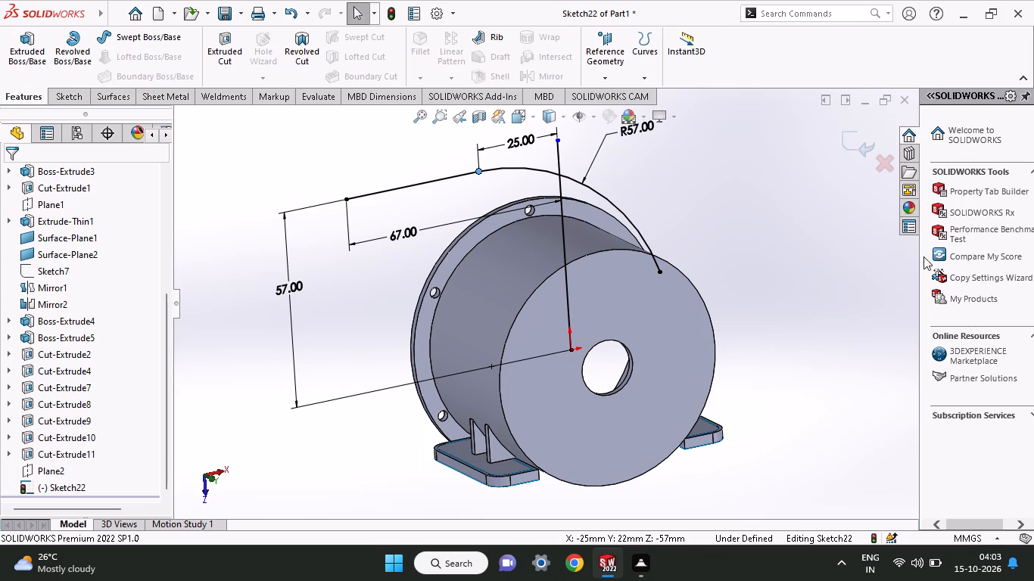
pyautogui.click(609, 78)
pyautogui.rightClick(668, 185)
pyautogui.click(817, 169)
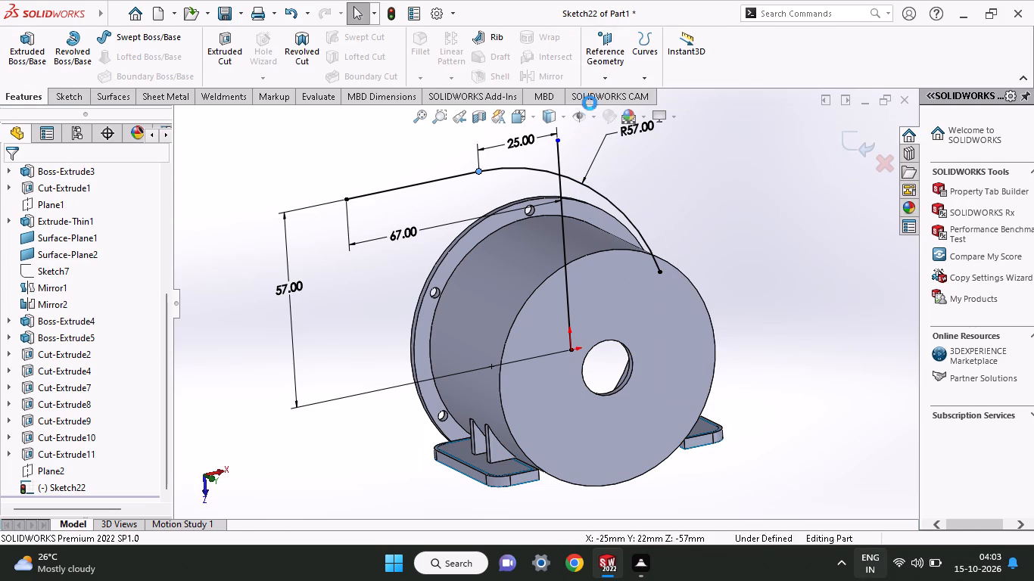
pyautogui.click(599, 81)
pyautogui.click(603, 95)
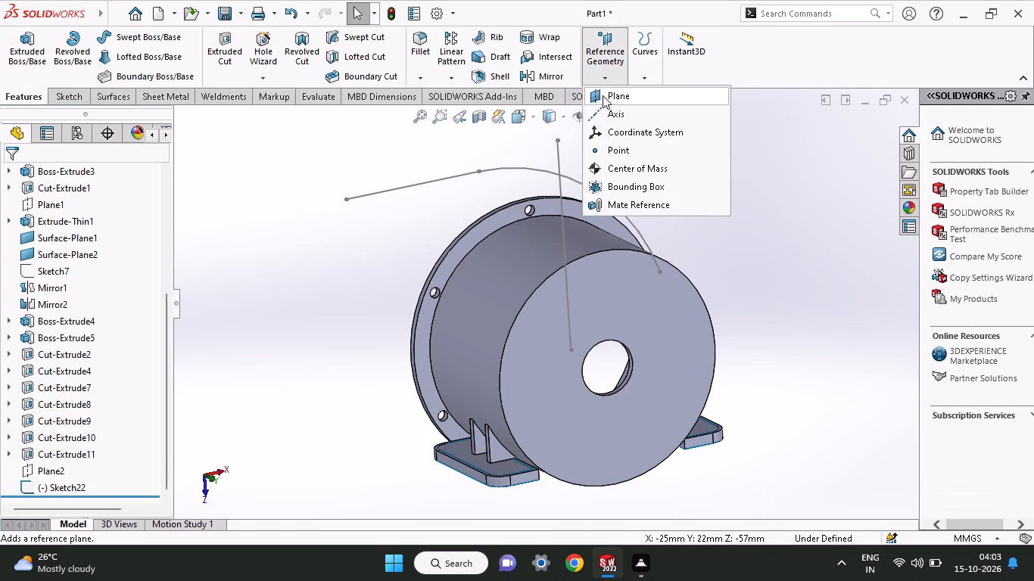
pyautogui.click(382, 195)
pyautogui.moveTo(386, 233); pyautogui.dragTo(444, 228, button='middle')
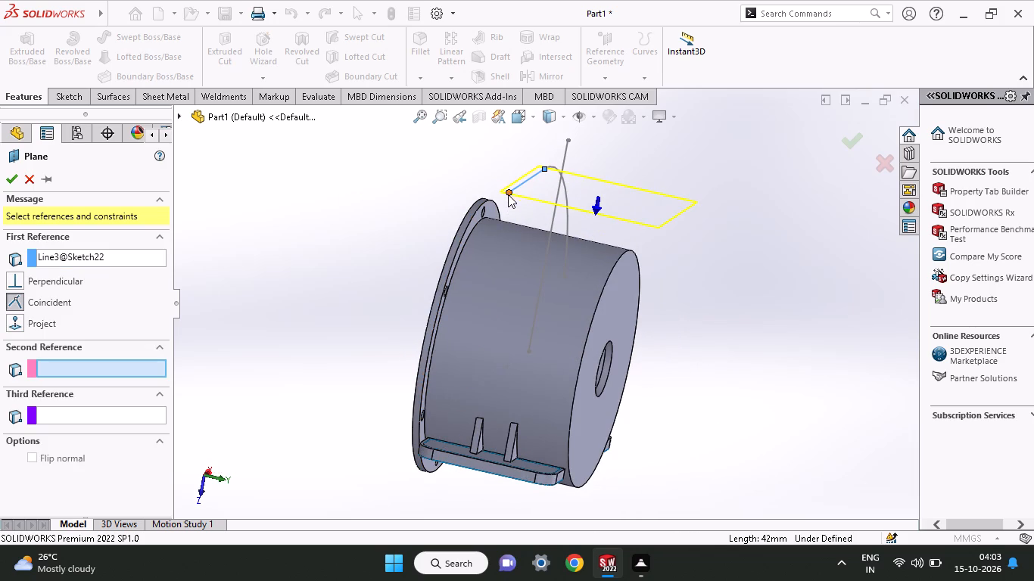
pyautogui.click(508, 191)
pyautogui.moveTo(512, 207); pyautogui.dragTo(462, 199, button='middle')
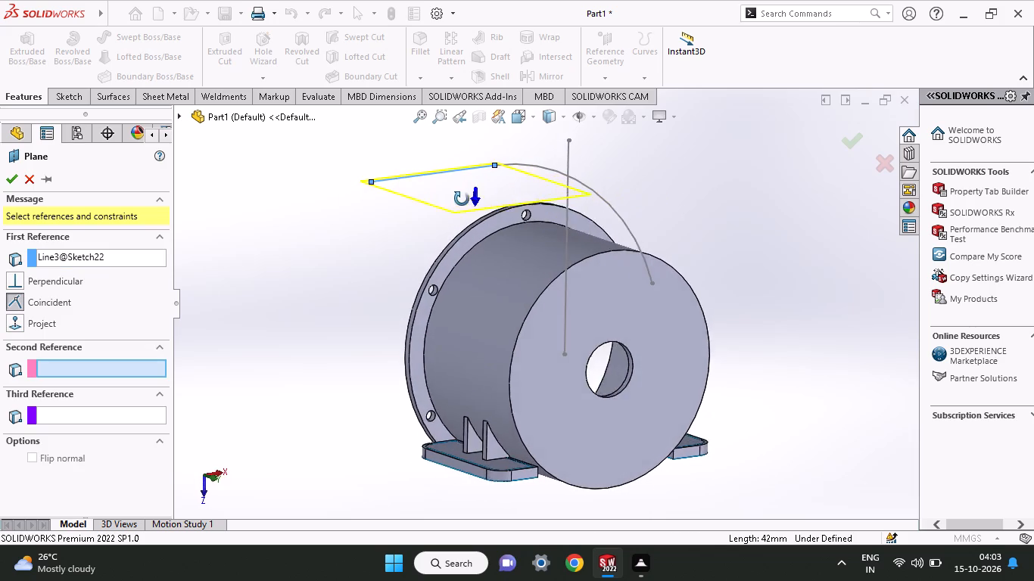
pyautogui.moveTo(462, 199); pyautogui.dragTo(454, 199, button='middle')
pyautogui.click(350, 183)
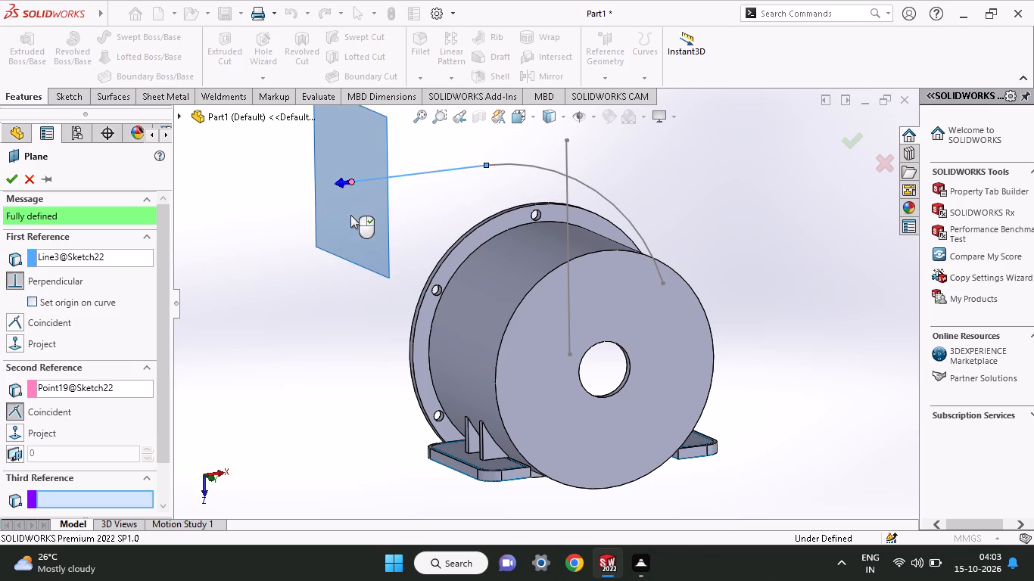
pyautogui.moveTo(352, 224); pyautogui.dragTo(417, 217, button='middle')
pyautogui.click(15, 175)
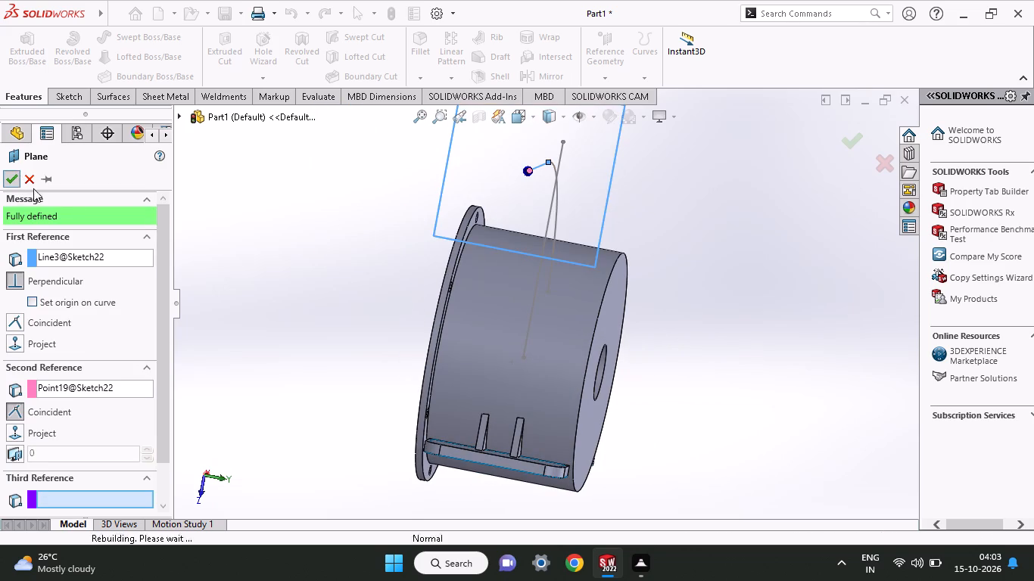
# Start a sketch on the new end plane and draw a center rectangle about 28 mm by 34 mm near the profile's outer endpoint.
pyautogui.click(455, 185)
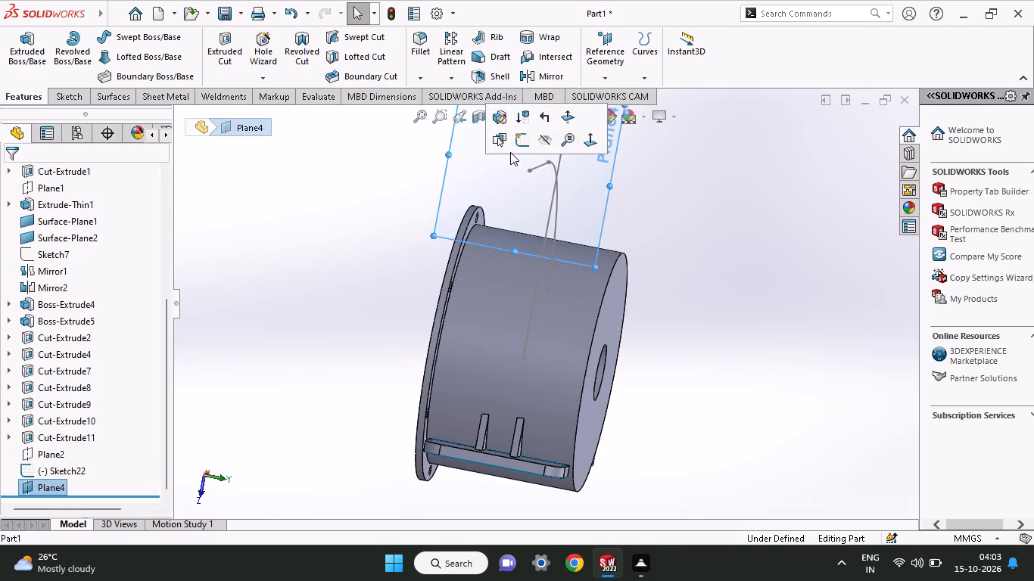
pyautogui.click(516, 146)
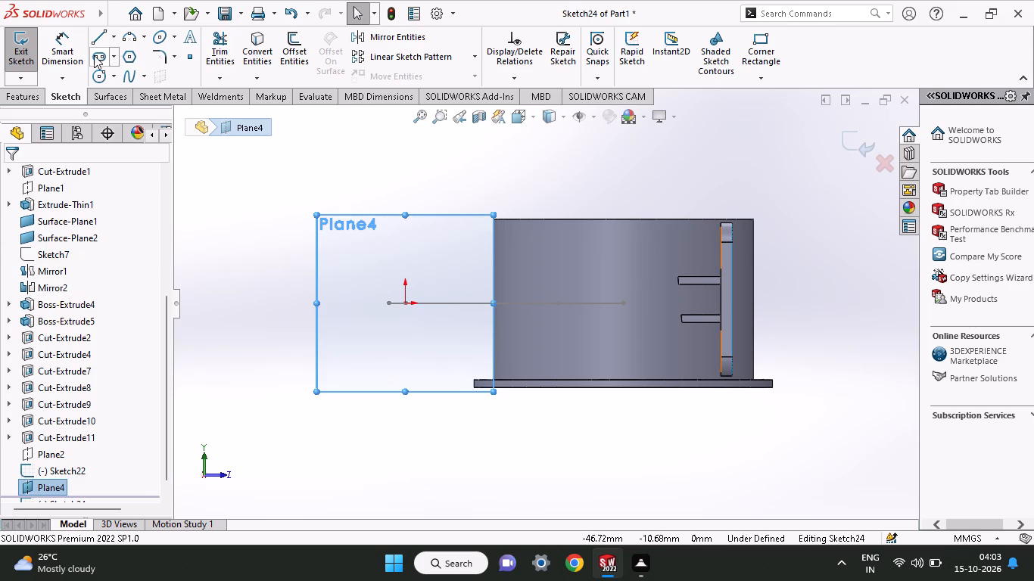
pyautogui.click(760, 70)
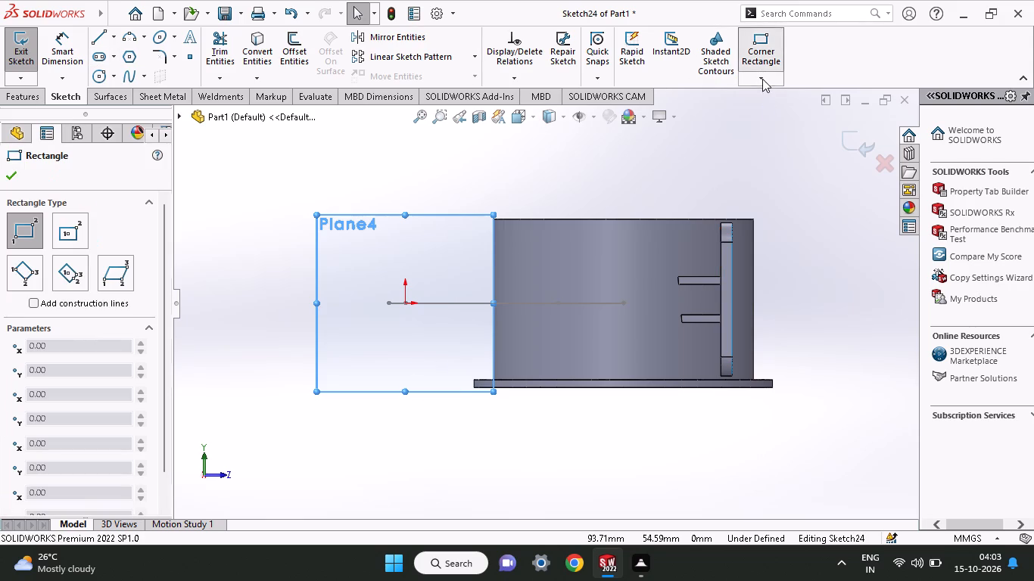
pyautogui.click(762, 79)
pyautogui.click(768, 110)
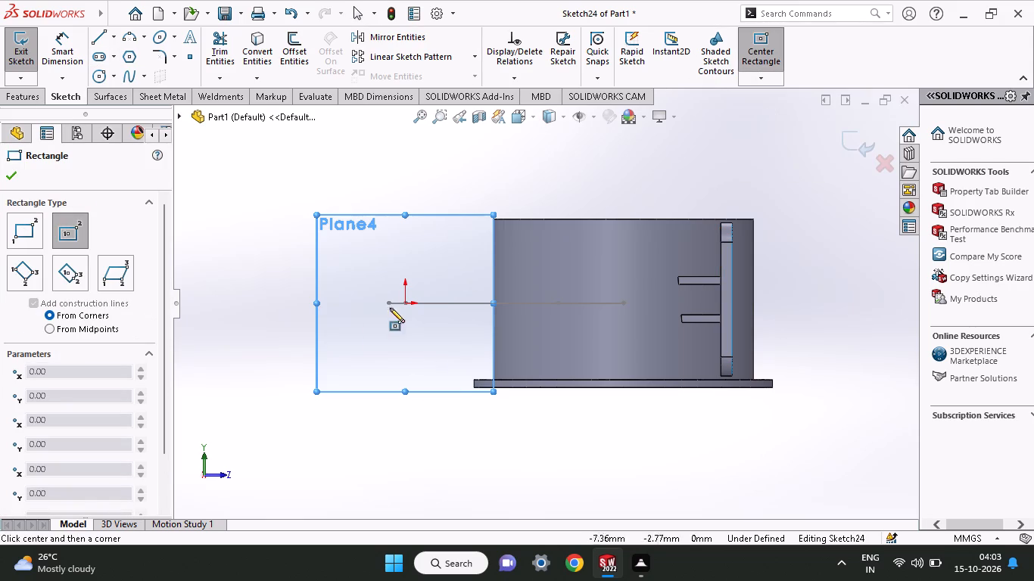
pyautogui.click(388, 305)
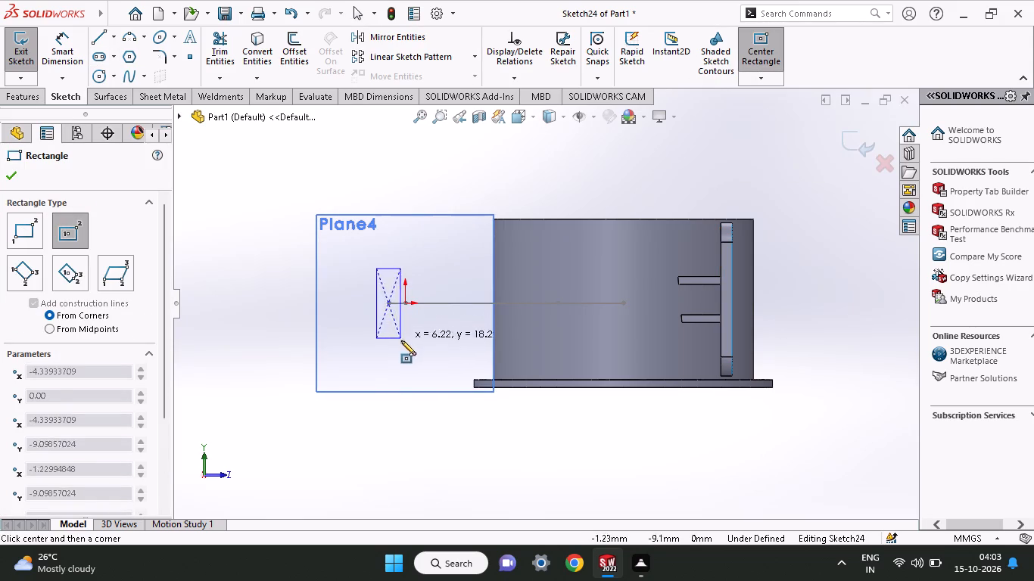
pyautogui.click(442, 369)
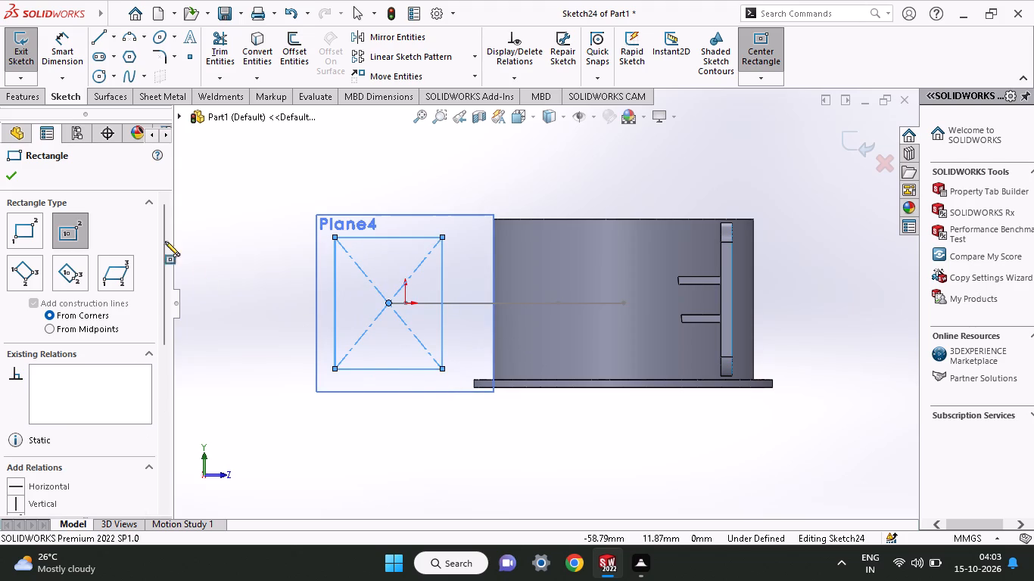
# Set the rectangle's height, along the cylinder axis, to 48 mm.
pyautogui.click(61, 60)
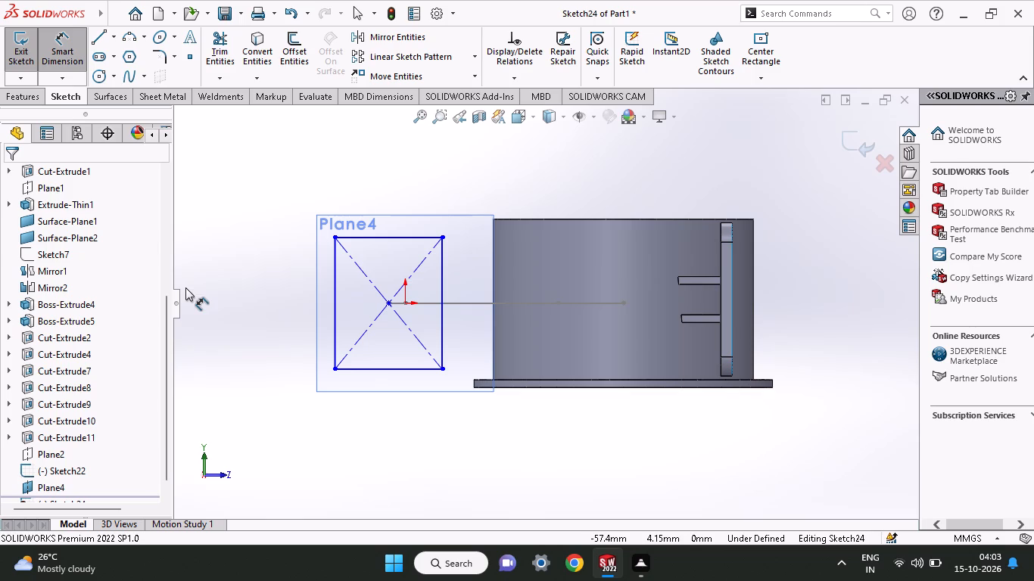
pyautogui.click(332, 309)
pyautogui.click(284, 308)
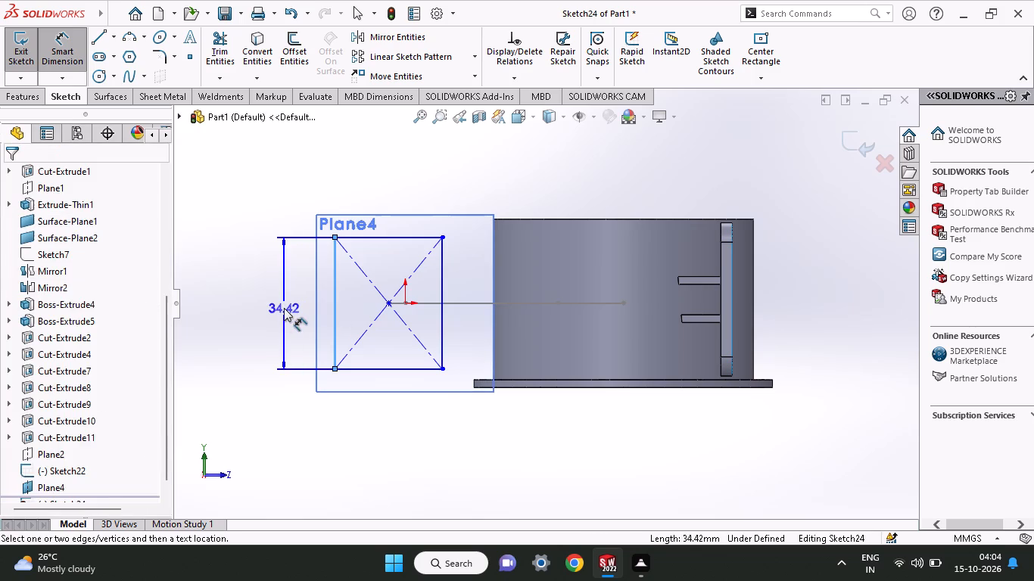
pyautogui.write('48')
pyautogui.press('Return')
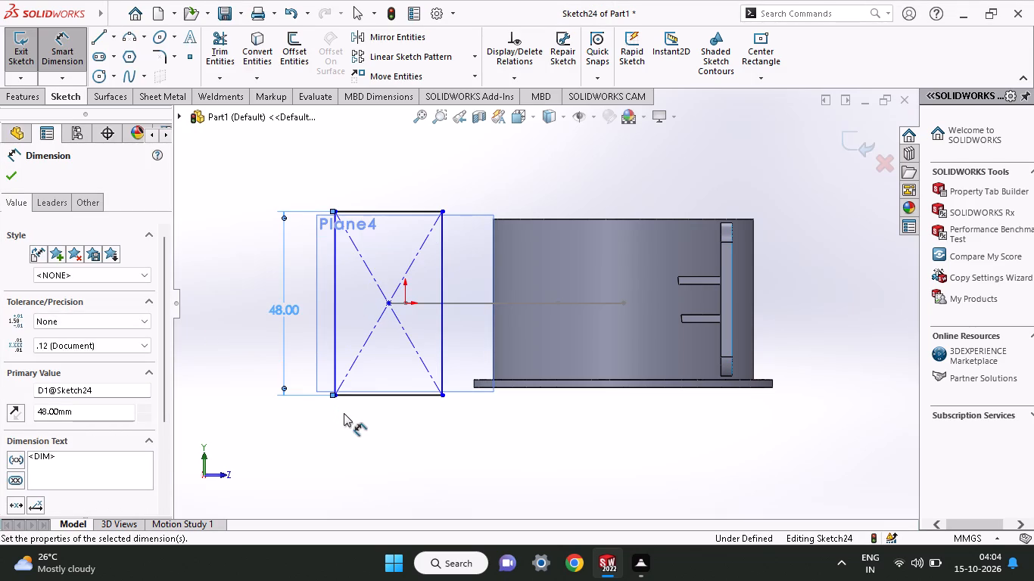
# Set the rectangle's width to 35 mm.
pyautogui.click(378, 398)
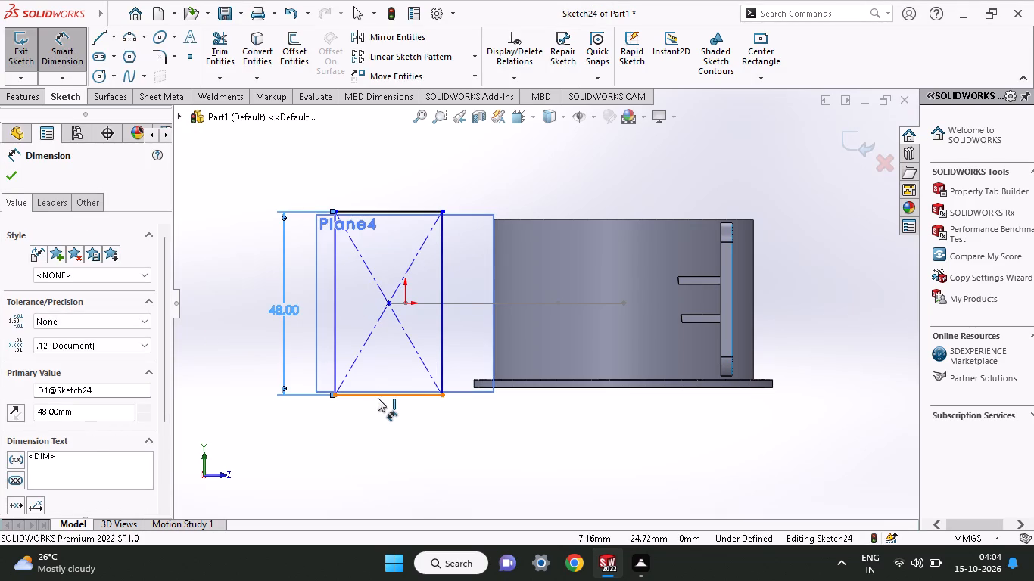
pyautogui.click(380, 421)
pyautogui.write('35')
pyautogui.press('Return')
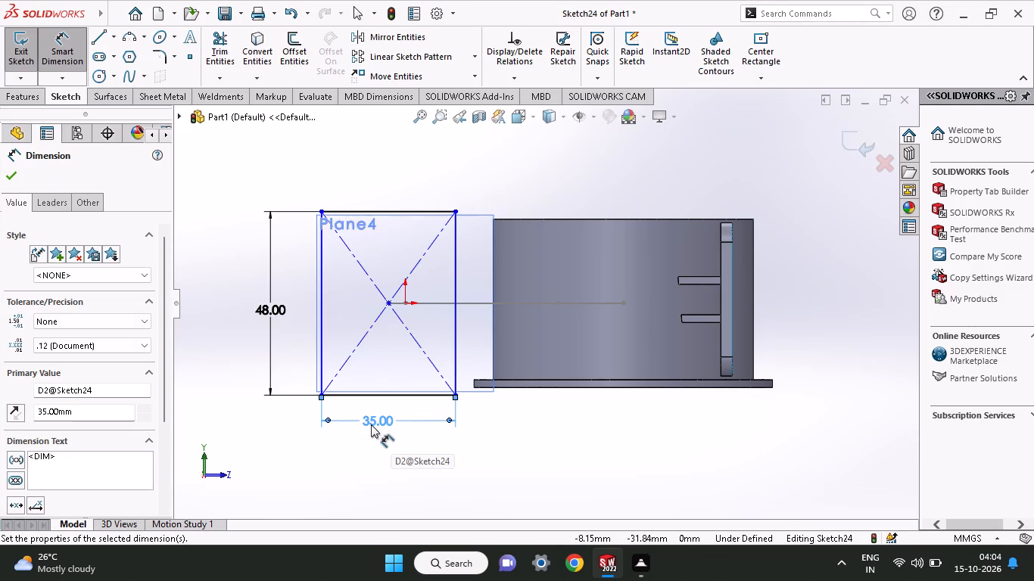
pyautogui.click(3, 173)
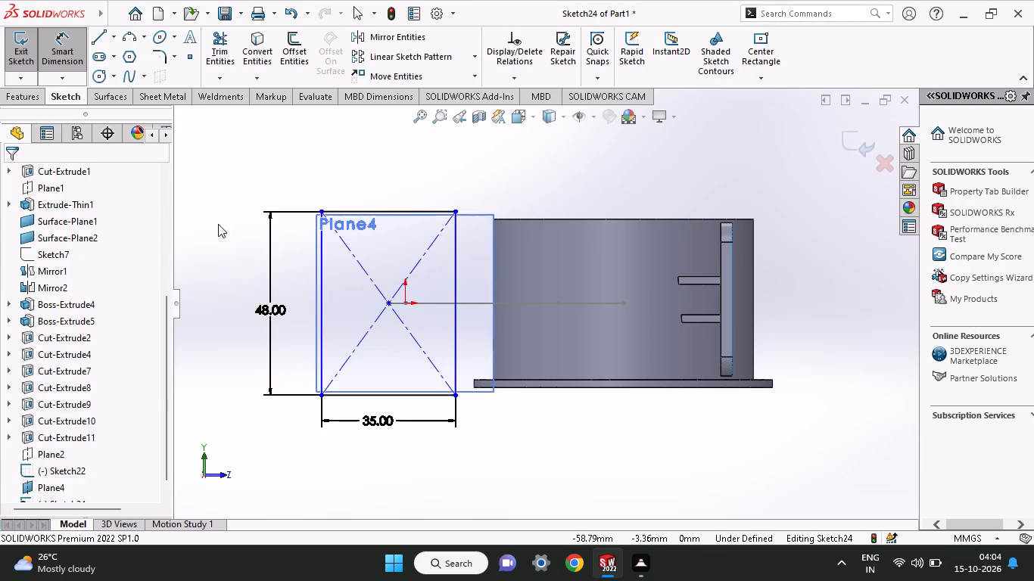
# Hide the end plane that carries the rectangle sketch.
pyautogui.click(462, 269)
pyautogui.rightClick(462, 269)
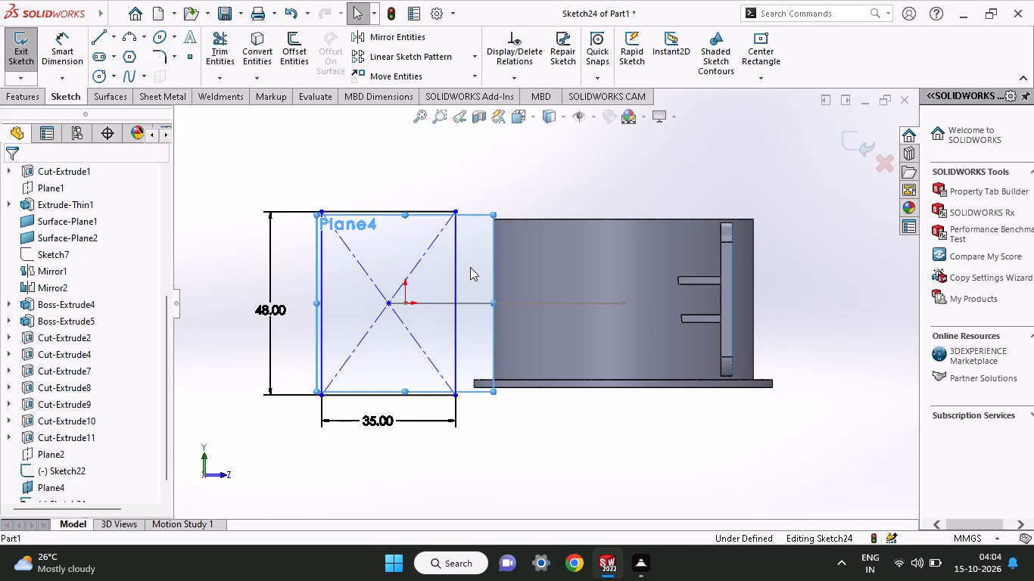
pyautogui.click(519, 169)
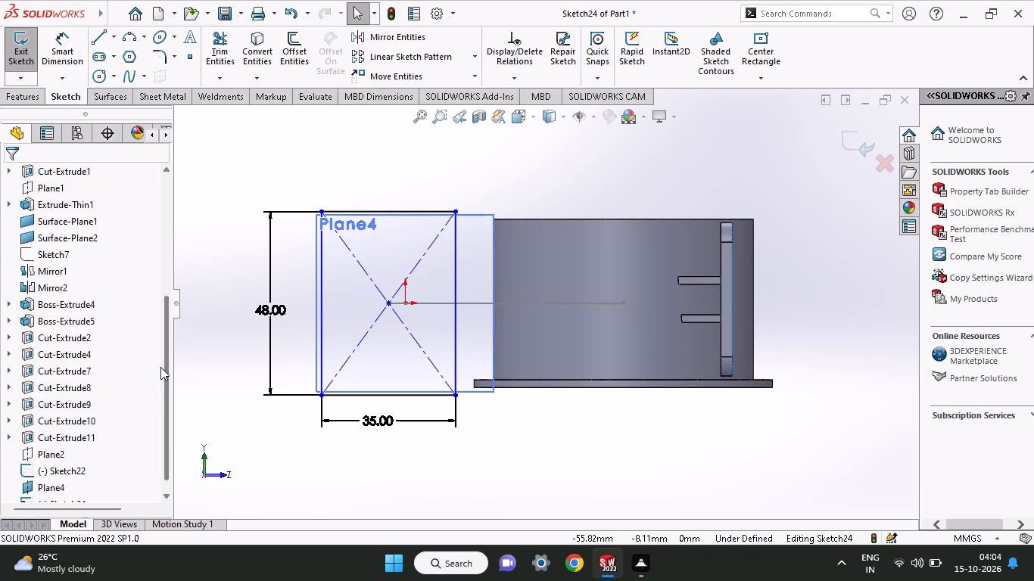
pyautogui.moveTo(160, 367); pyautogui.dragTo(162, 489)
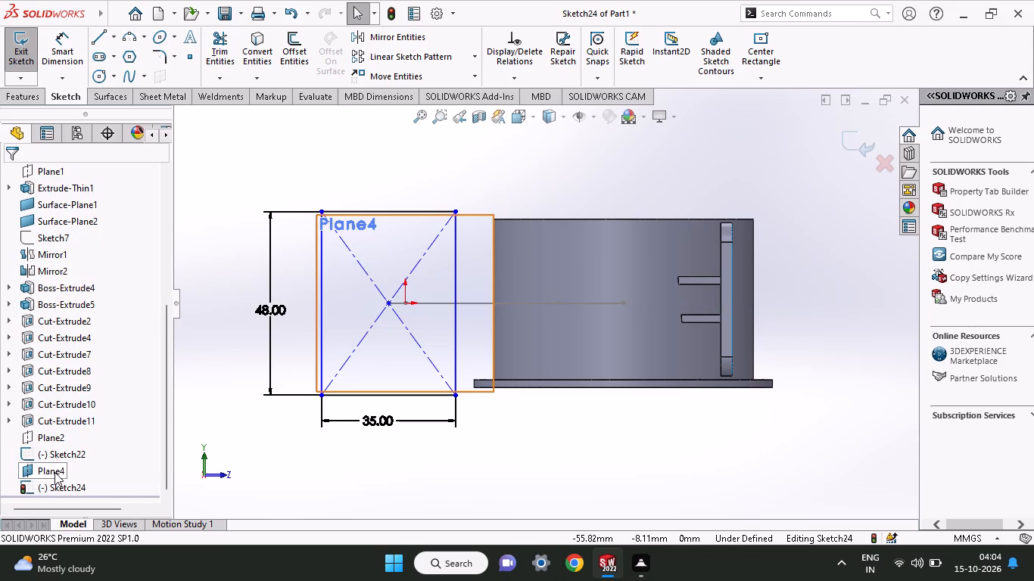
pyautogui.rightClick(55, 472)
pyautogui.click(90, 315)
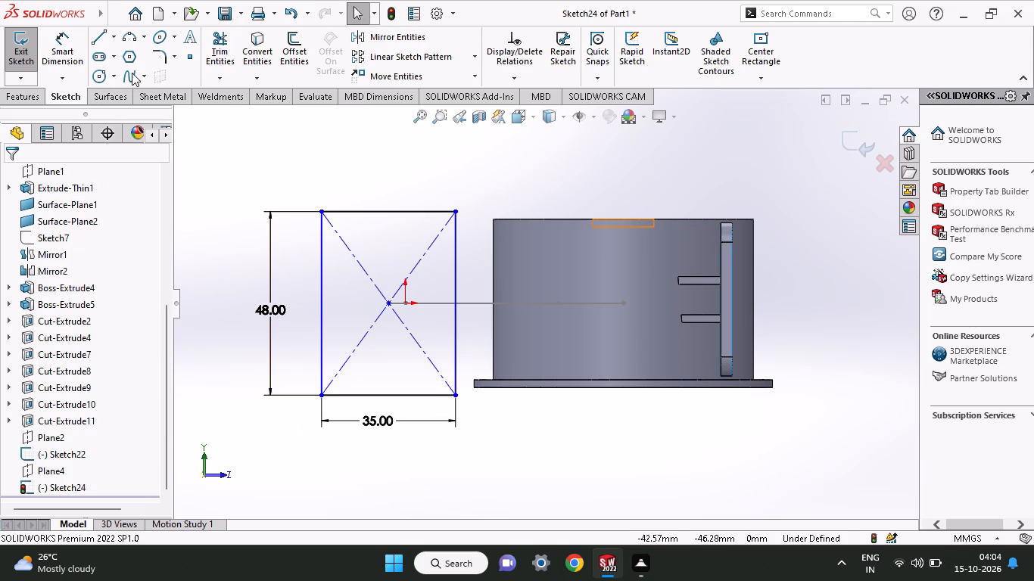
# Set up a sketch fillet on all four corners of the rectangle.
pyautogui.click(151, 61)
pyautogui.click(333, 214)
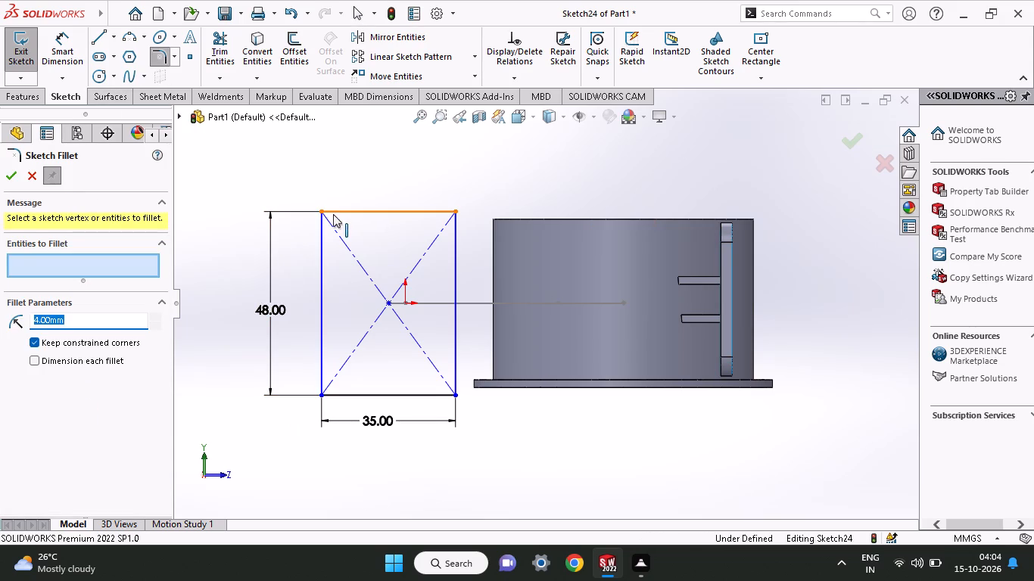
pyautogui.click(321, 228)
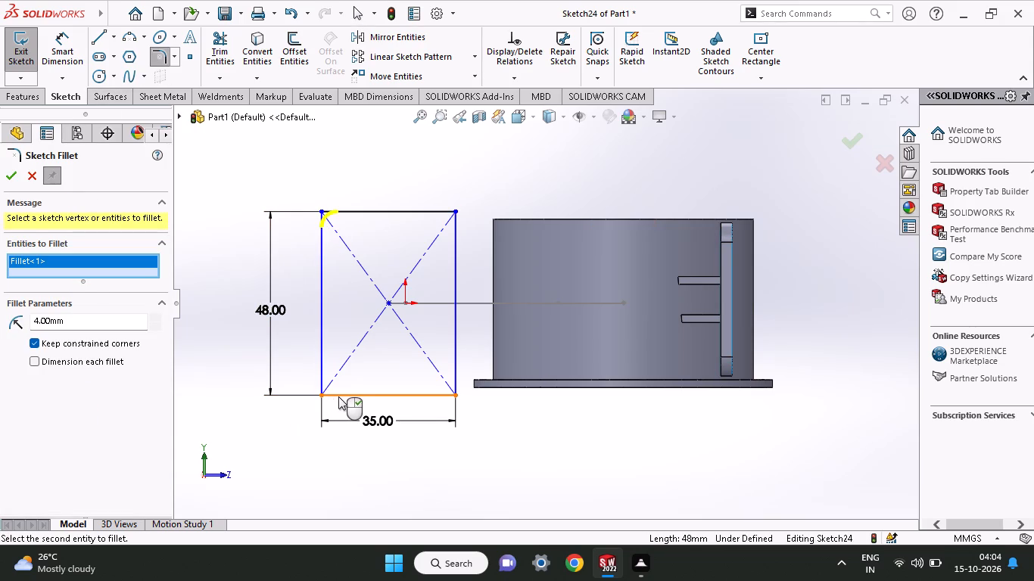
pyautogui.click(338, 396)
pyautogui.click(324, 379)
pyautogui.click(423, 394)
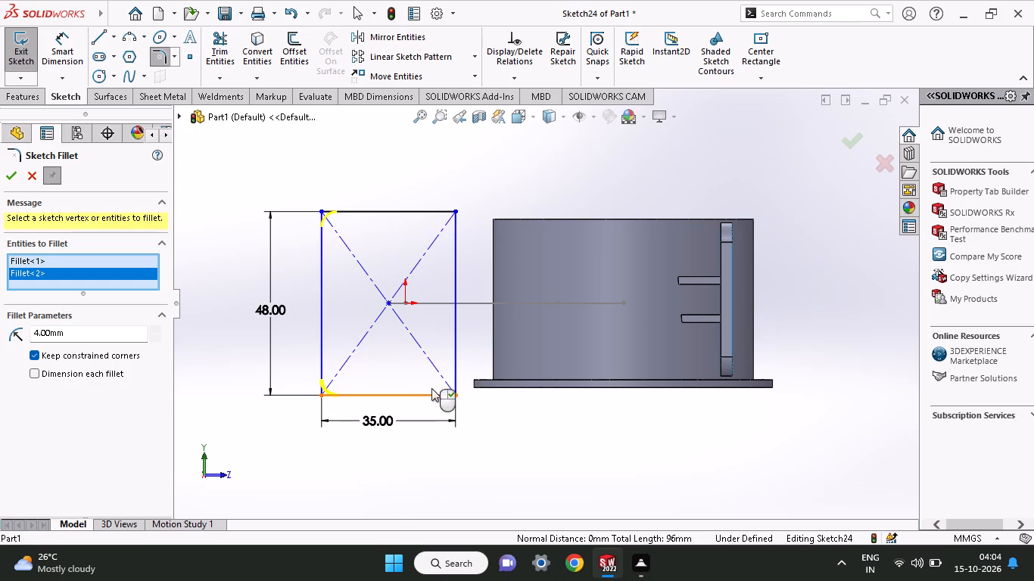
pyautogui.click(457, 377)
pyautogui.click(454, 242)
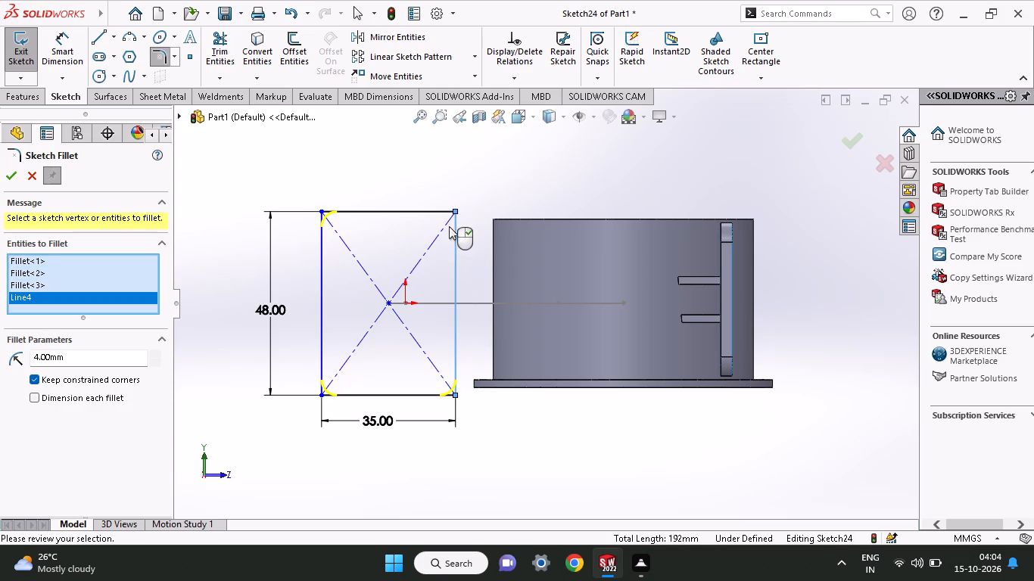
pyautogui.click(441, 209)
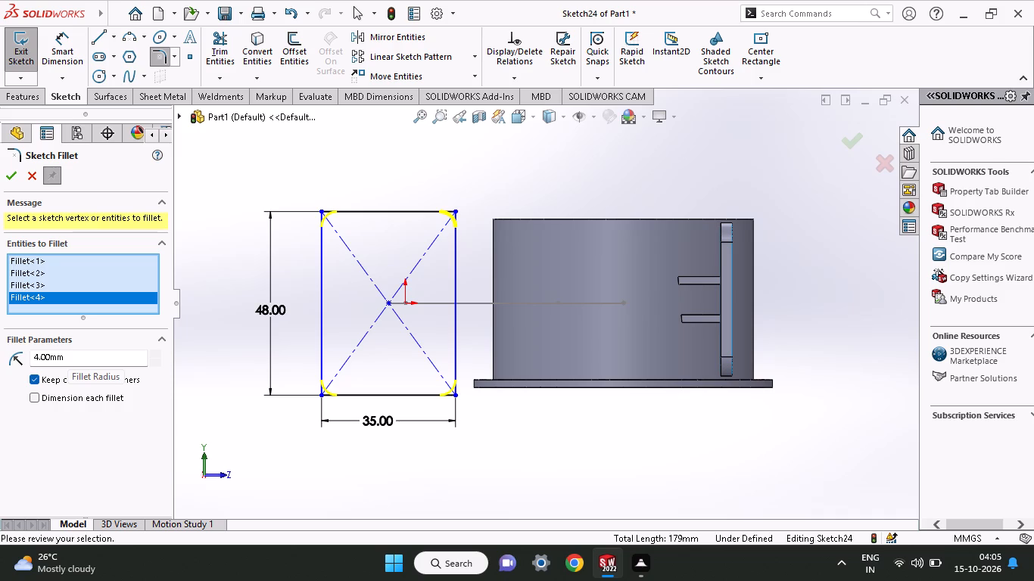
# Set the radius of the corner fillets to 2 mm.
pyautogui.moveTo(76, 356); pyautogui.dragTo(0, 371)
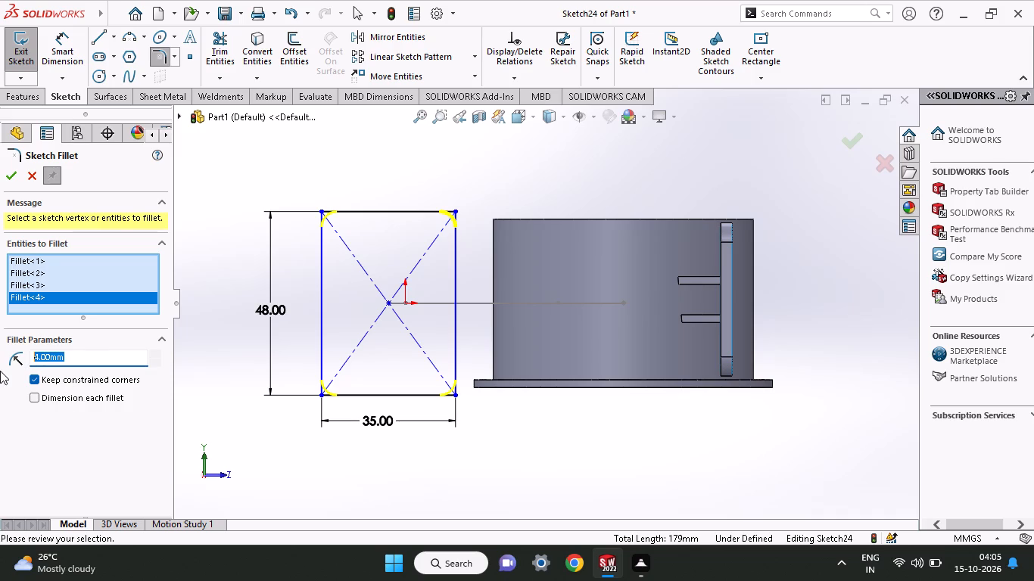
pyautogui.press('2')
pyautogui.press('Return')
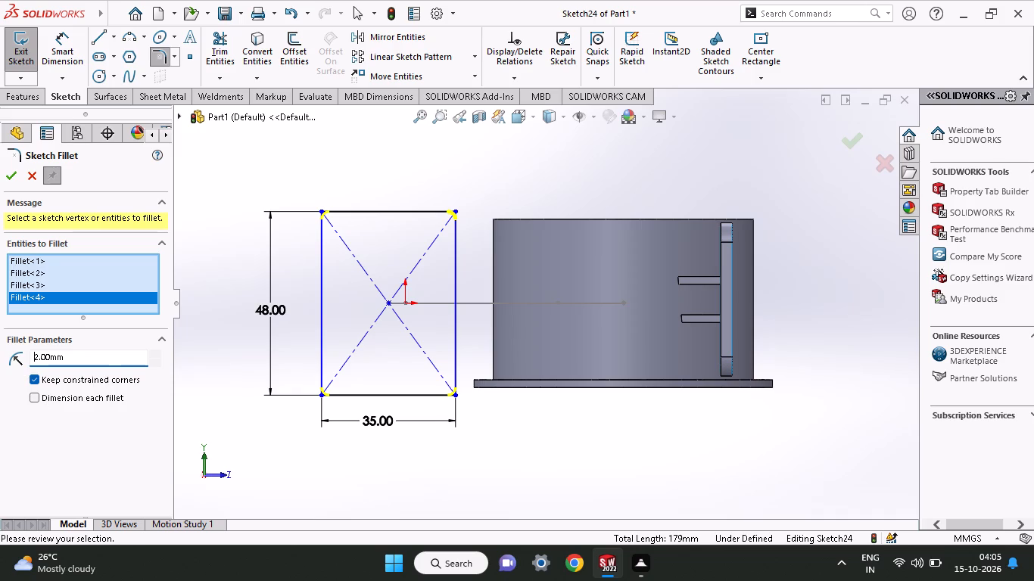
# Set the corner fillet radius to 4 mm and apply it to all four corners.
pyautogui.moveTo(84, 362); pyautogui.dragTo(0, 381)
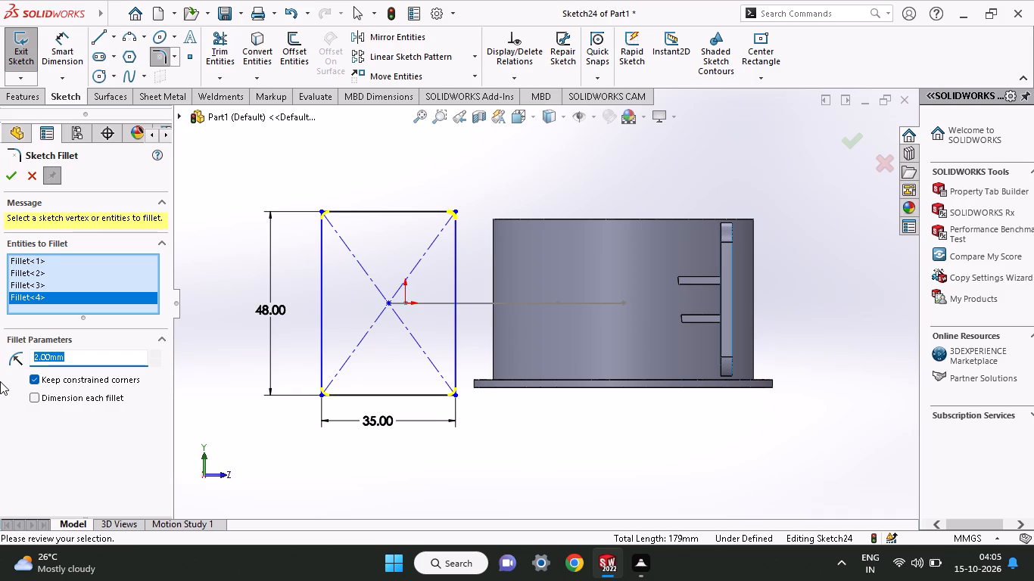
pyautogui.press('4')
pyautogui.press('Return')
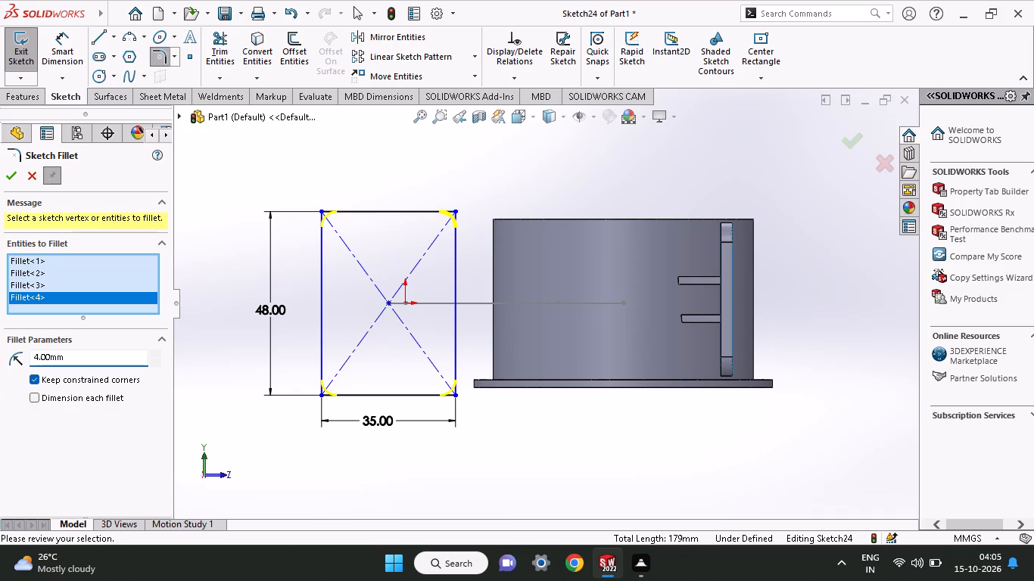
pyautogui.click(4, 176)
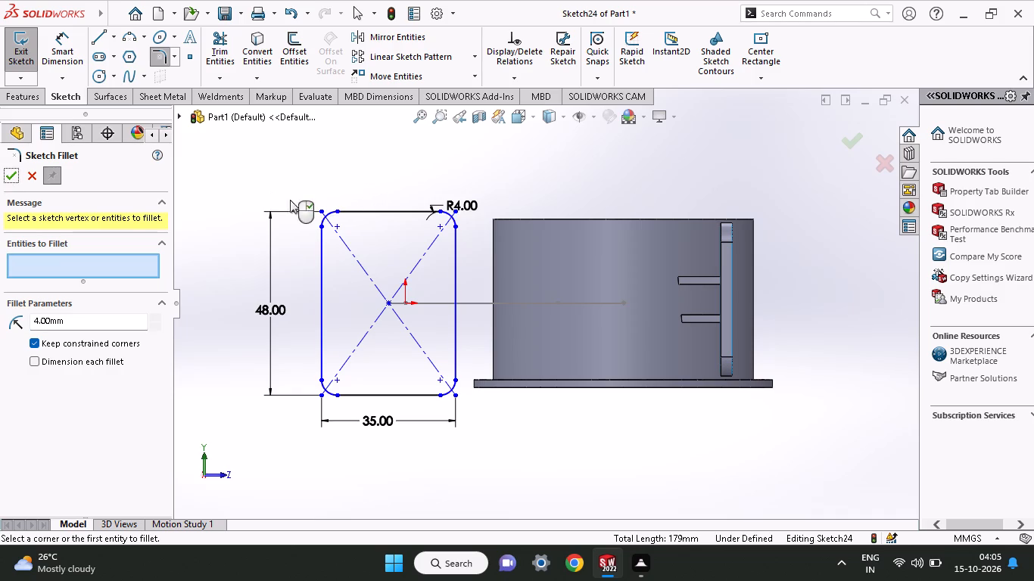
pyautogui.click(16, 177)
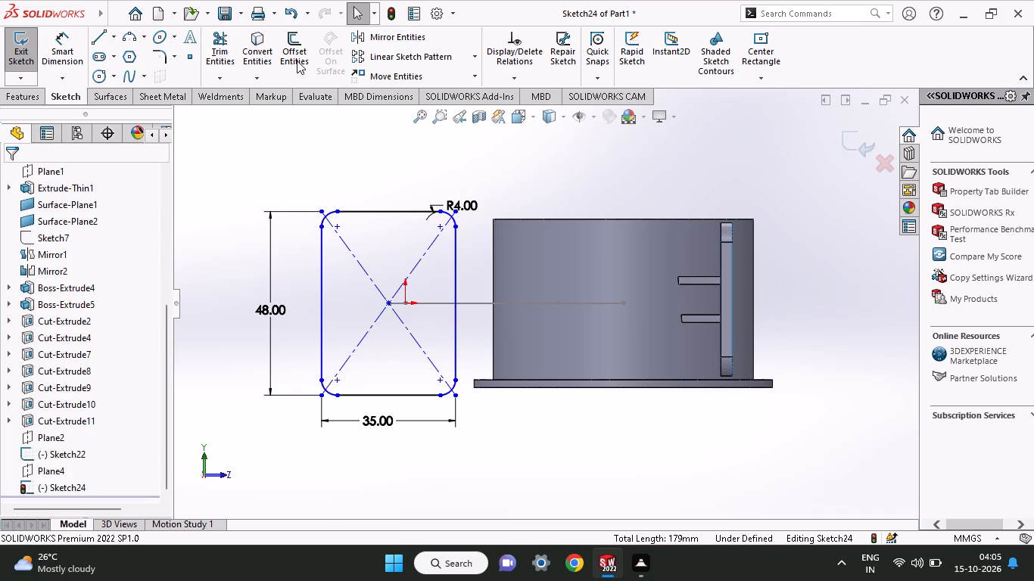
# Offset the rounded rectangle inward by 2 mm as a closed chain.
pyautogui.click(297, 61)
pyautogui.click(356, 217)
pyautogui.click(352, 212)
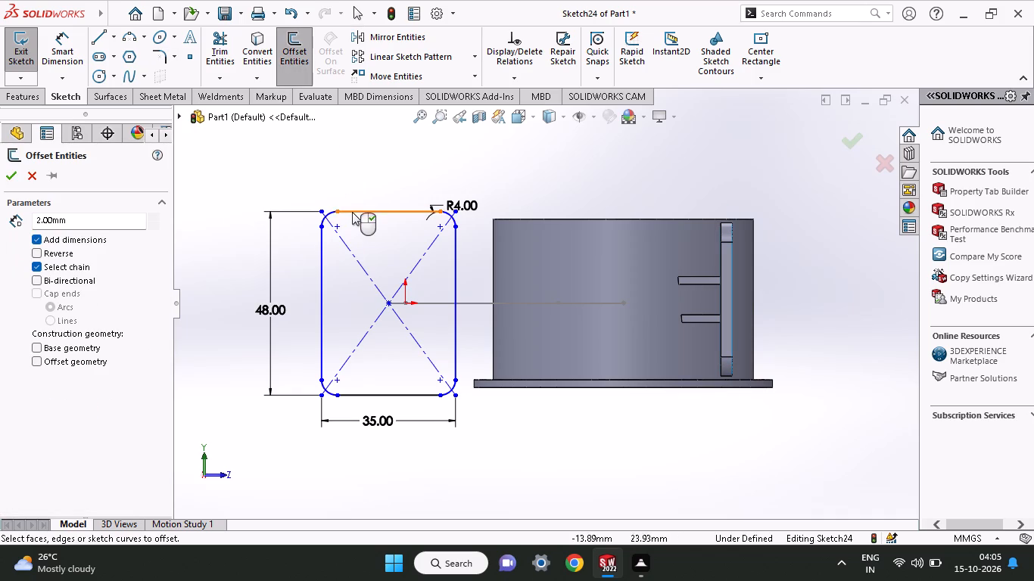
pyautogui.click(36, 256)
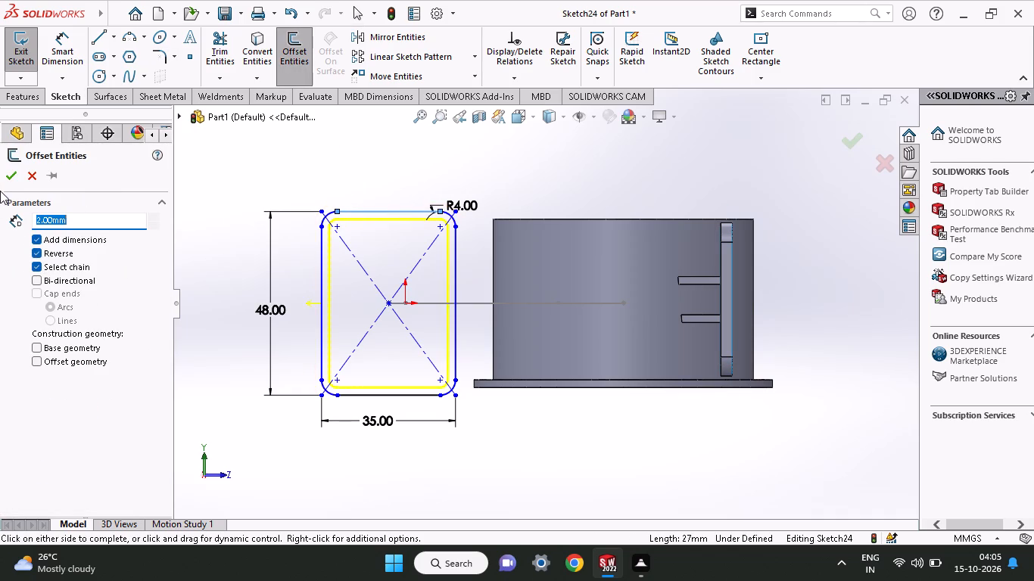
pyautogui.click(2, 177)
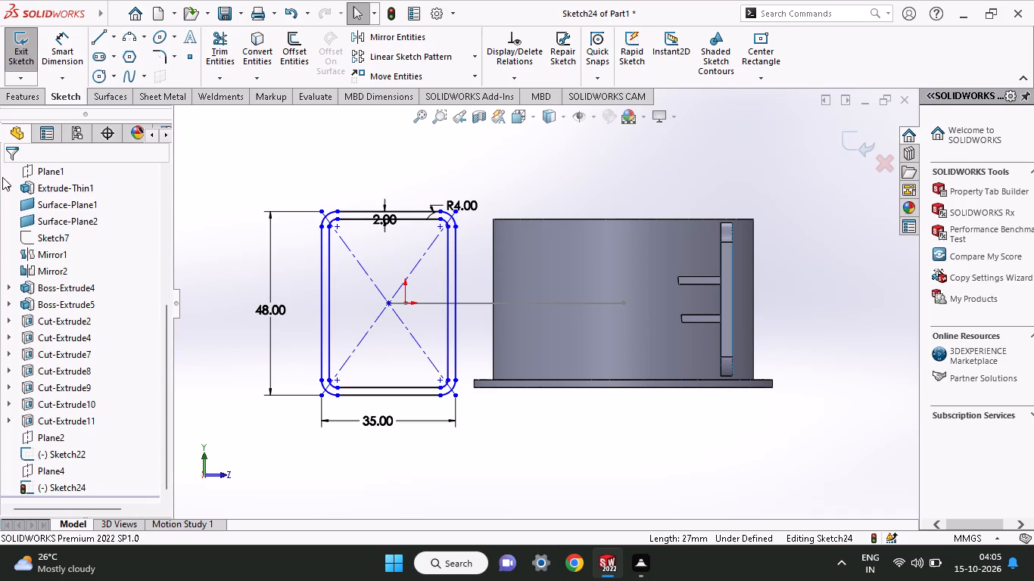
# Make the centre point of the rounded rectangle coincident with the free end of the path's straight line.
pyautogui.moveTo(584, 144); pyautogui.dragTo(553, 282, button='middle')
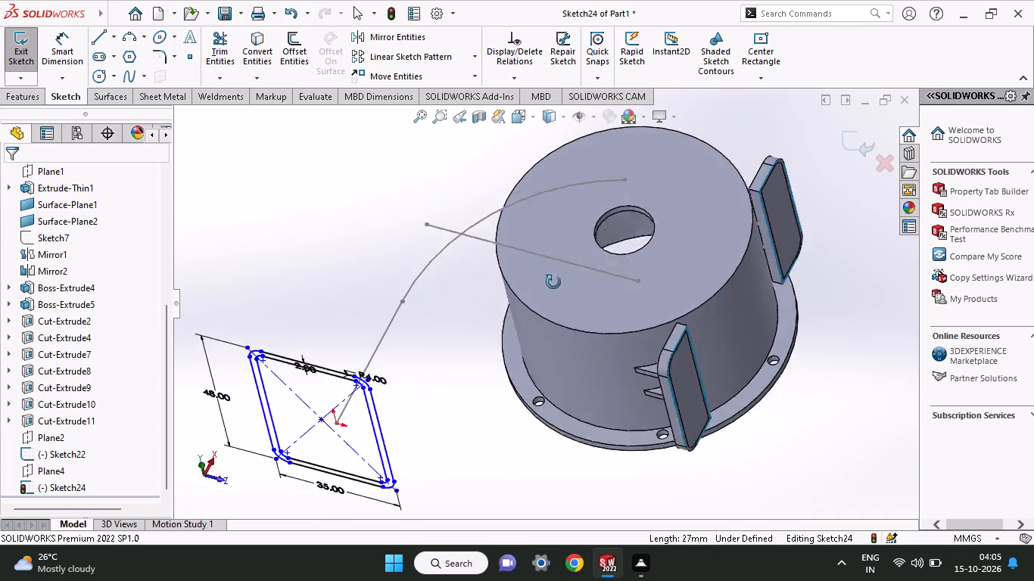
pyautogui.moveTo(553, 282); pyautogui.dragTo(651, 252, button='middle')
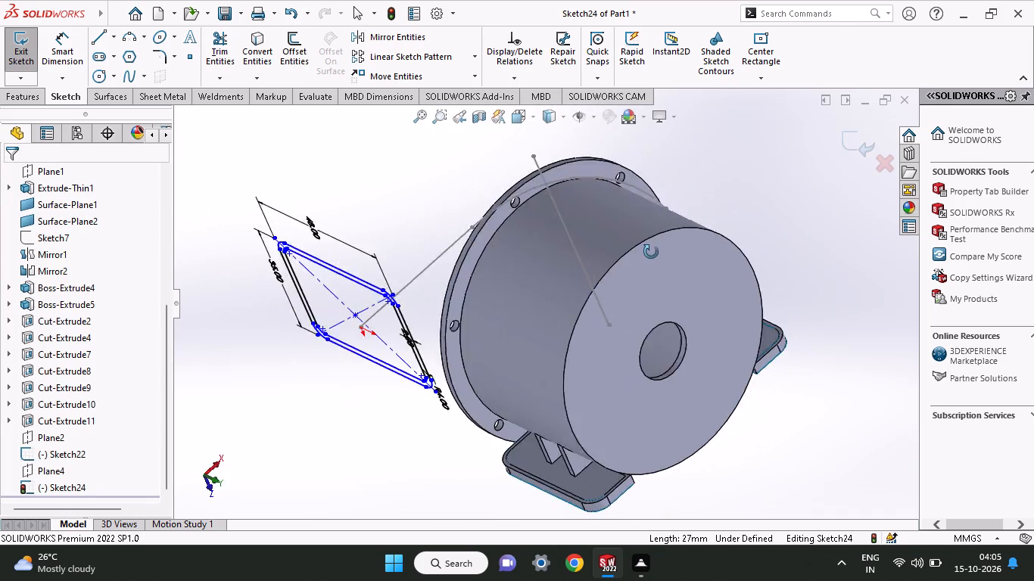
pyautogui.moveTo(651, 252); pyautogui.dragTo(594, 301, button='middle')
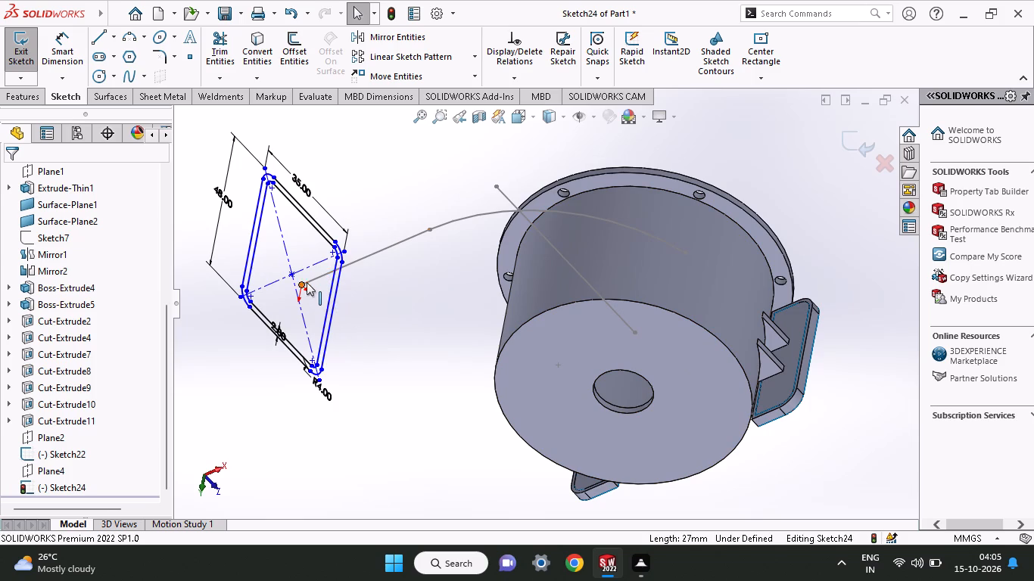
pyautogui.moveTo(381, 346); pyautogui.dragTo(526, 296, button='middle')
pyautogui.click(664, 224)
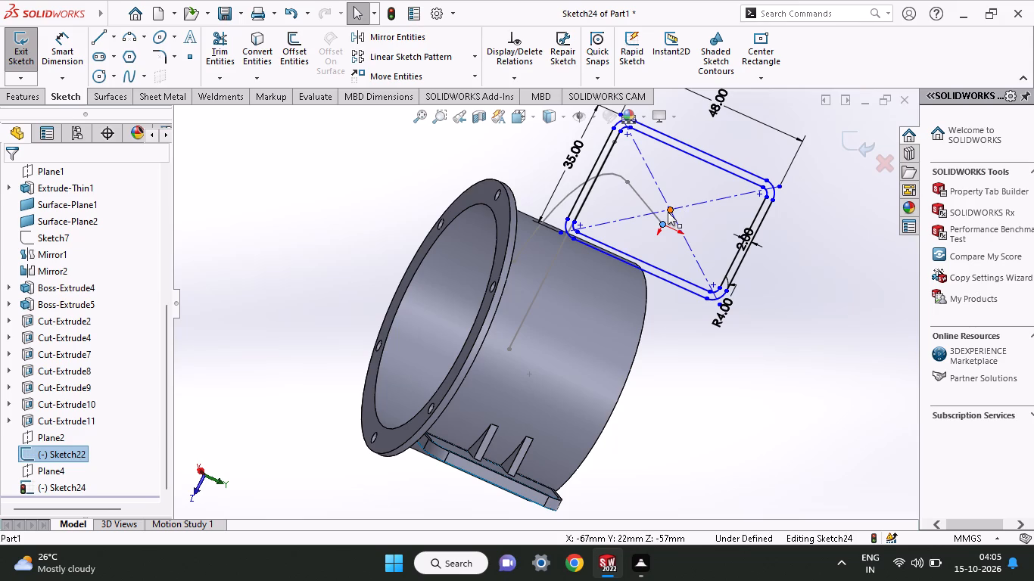
pyautogui.keyDown('shift'); pyautogui.click(668, 211); pyautogui.keyUp('shift')
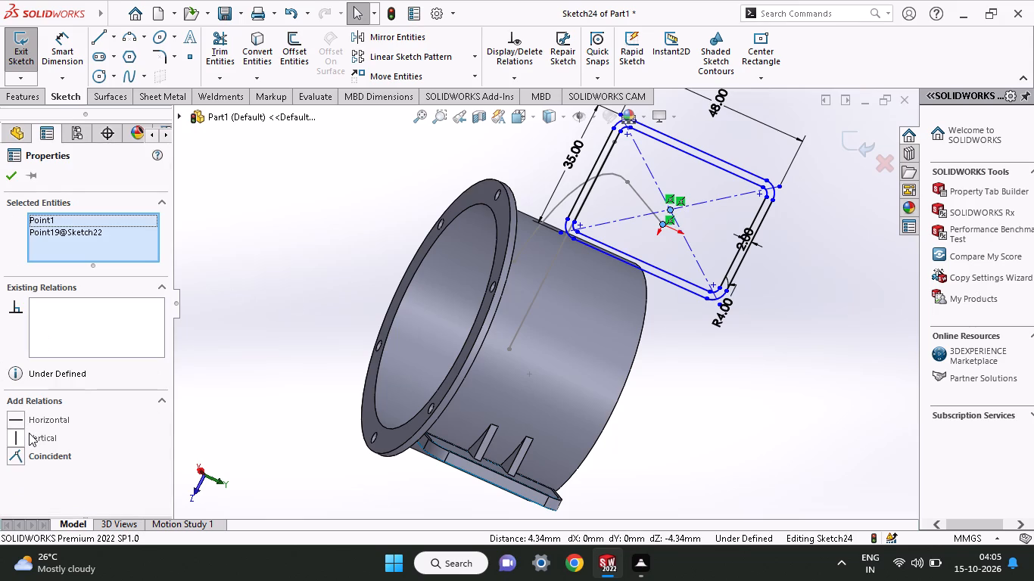
pyautogui.click(29, 452)
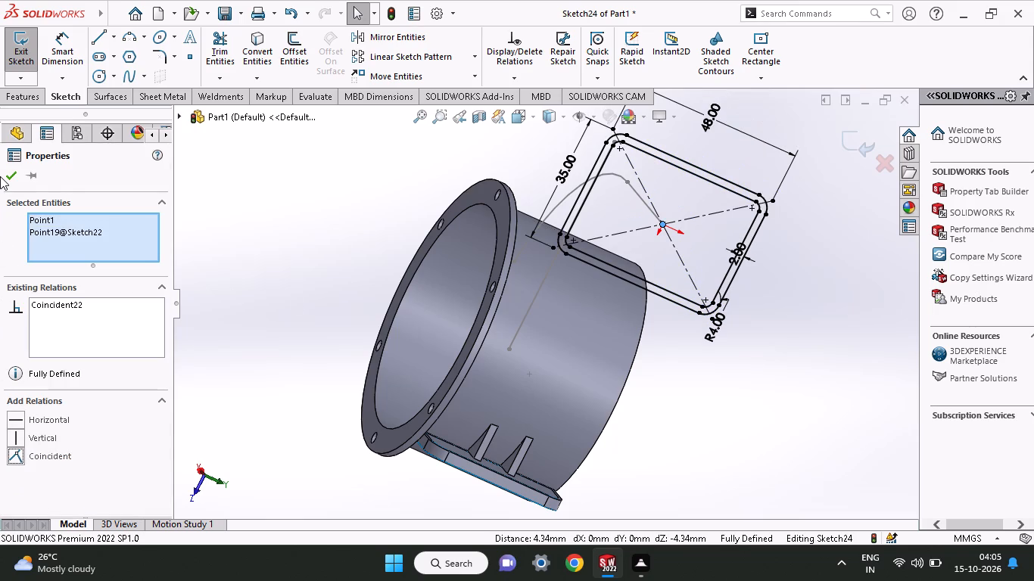
pyautogui.click(6, 176)
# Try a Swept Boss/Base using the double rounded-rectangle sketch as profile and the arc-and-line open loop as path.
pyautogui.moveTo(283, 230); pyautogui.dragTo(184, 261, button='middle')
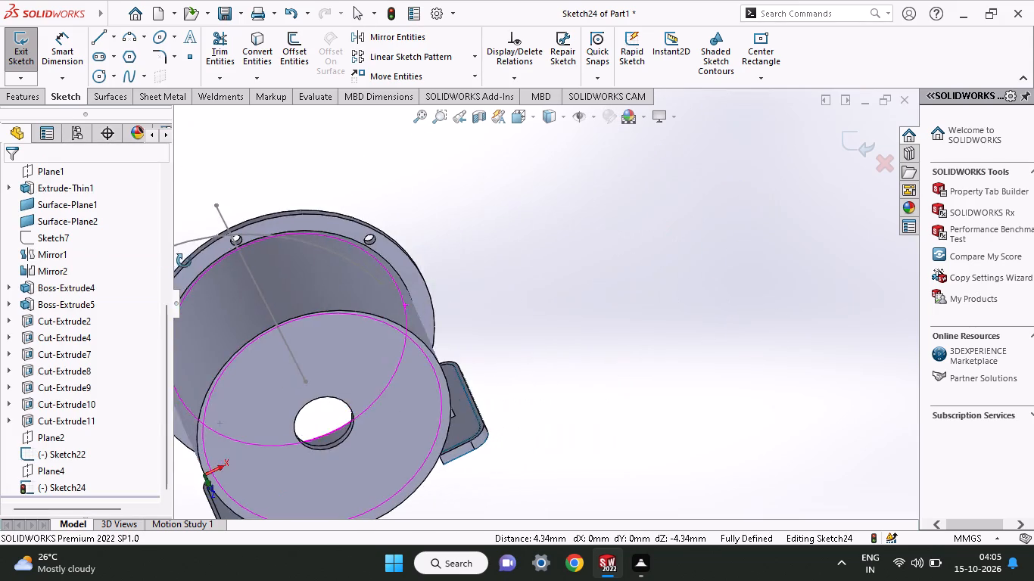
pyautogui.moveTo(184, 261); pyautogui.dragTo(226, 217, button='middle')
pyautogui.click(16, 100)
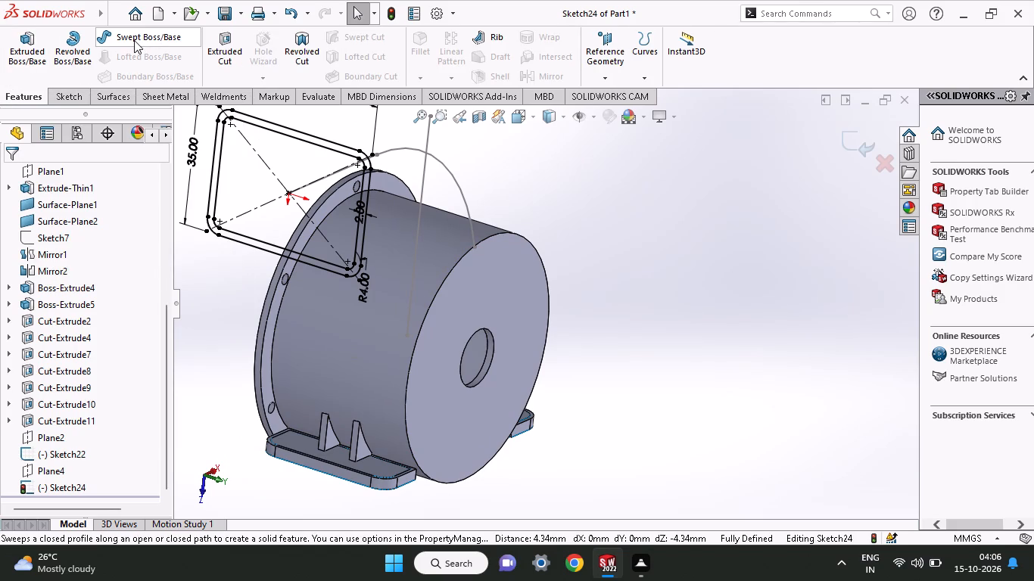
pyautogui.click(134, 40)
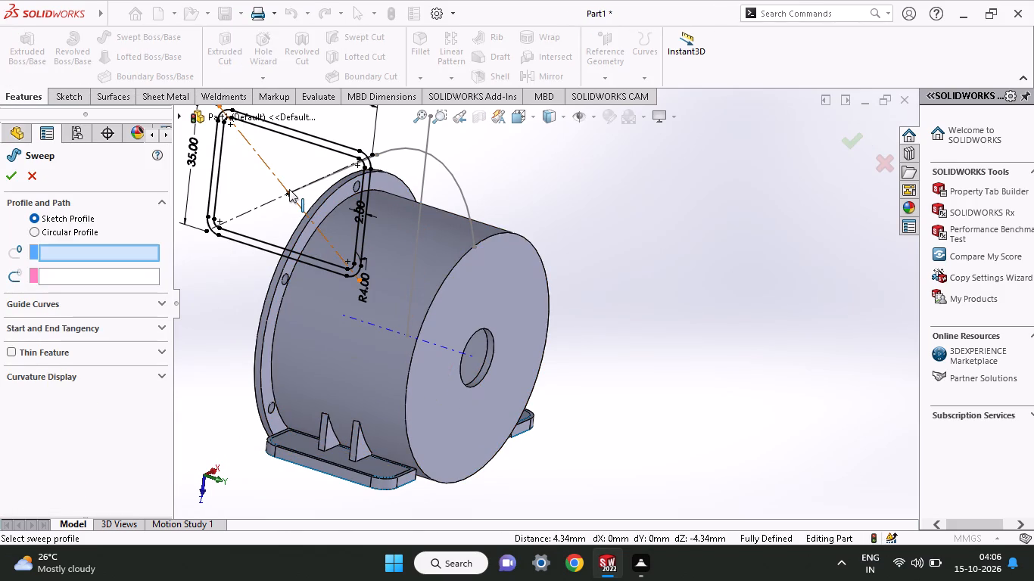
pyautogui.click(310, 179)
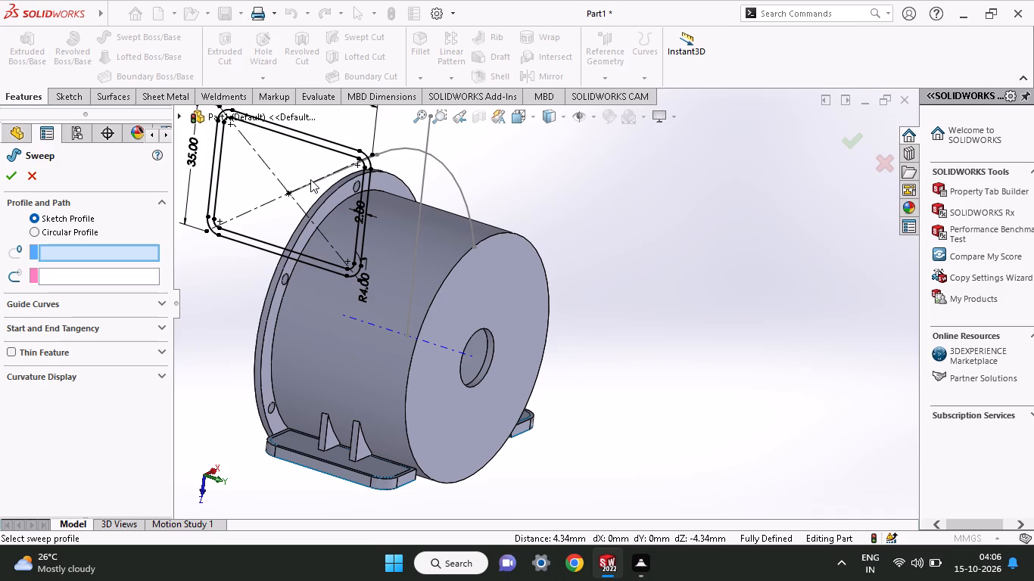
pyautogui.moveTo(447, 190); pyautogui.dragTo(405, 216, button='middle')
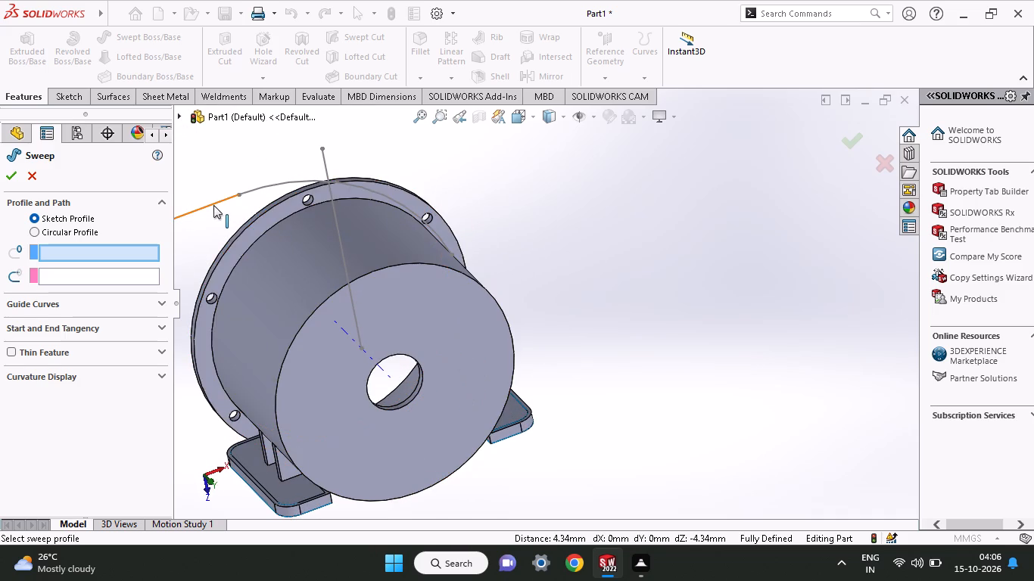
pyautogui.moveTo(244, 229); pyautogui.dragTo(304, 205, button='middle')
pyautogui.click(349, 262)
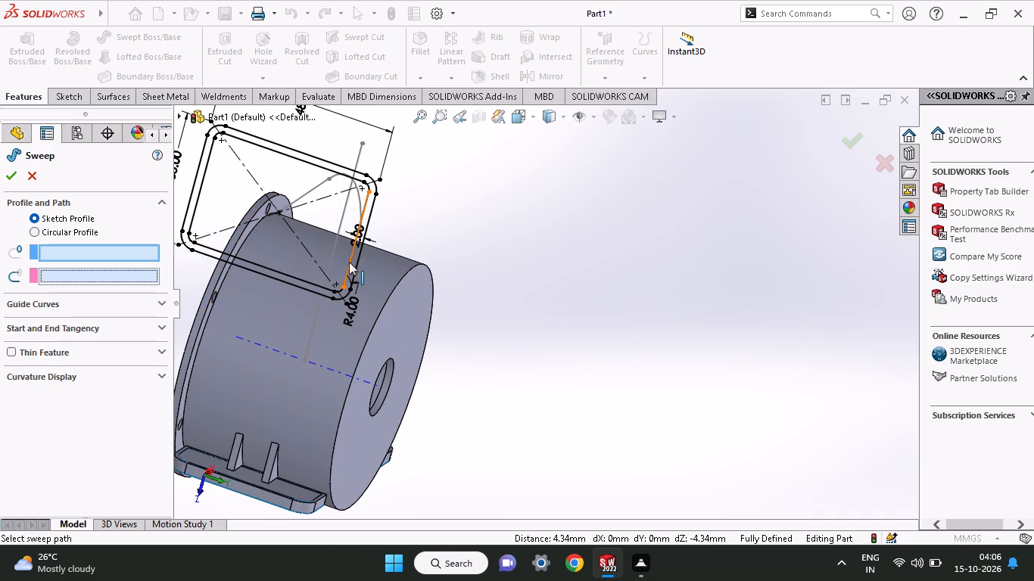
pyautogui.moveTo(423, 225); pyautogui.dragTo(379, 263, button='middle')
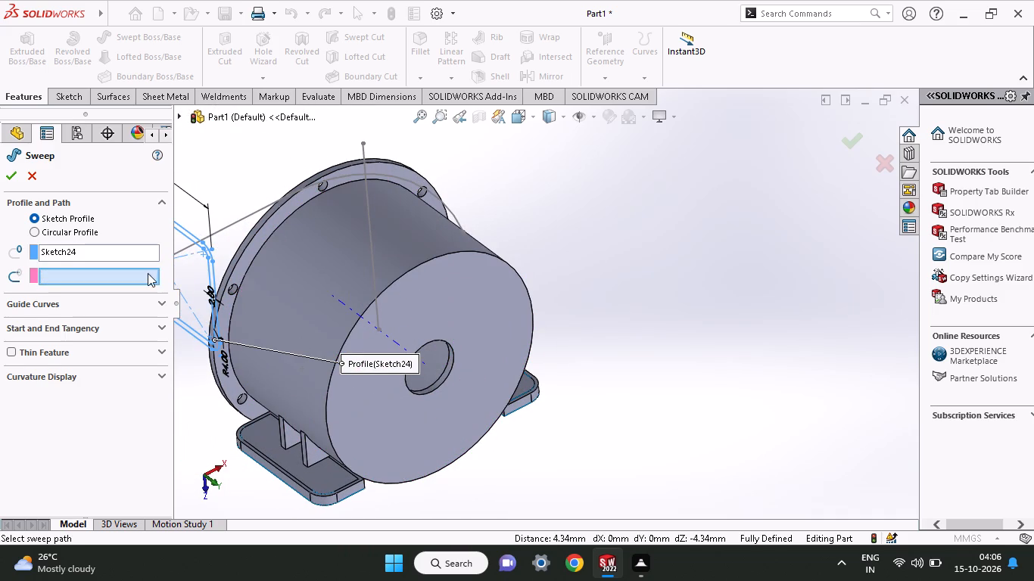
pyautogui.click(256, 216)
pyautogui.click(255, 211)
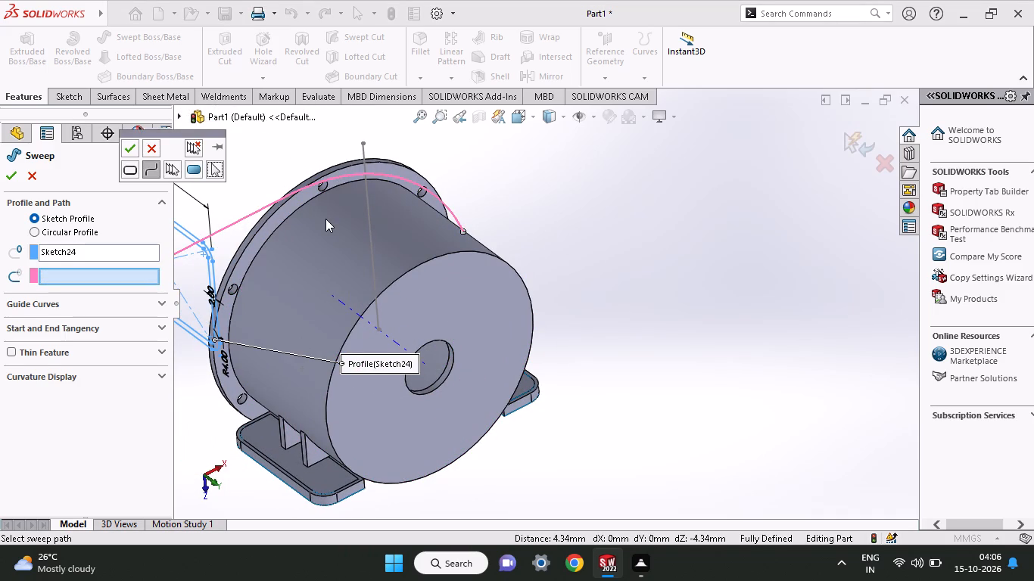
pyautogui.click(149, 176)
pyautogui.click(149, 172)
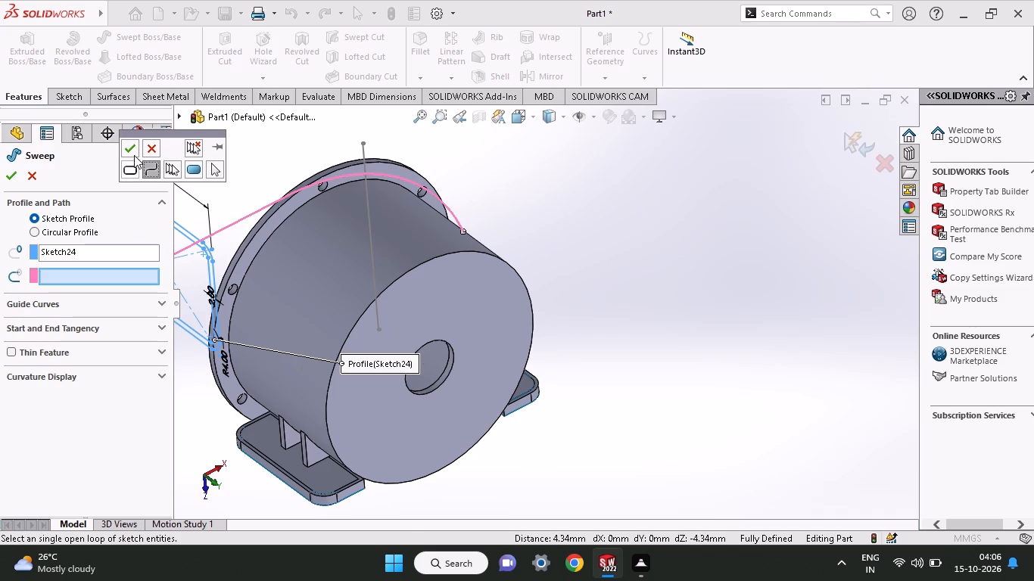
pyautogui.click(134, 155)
# Examine the sweep preview around the cylinder from several sides, check the sweep options, and cancel the sweep.
pyautogui.moveTo(239, 329); pyautogui.dragTo(205, 377, button='middle')
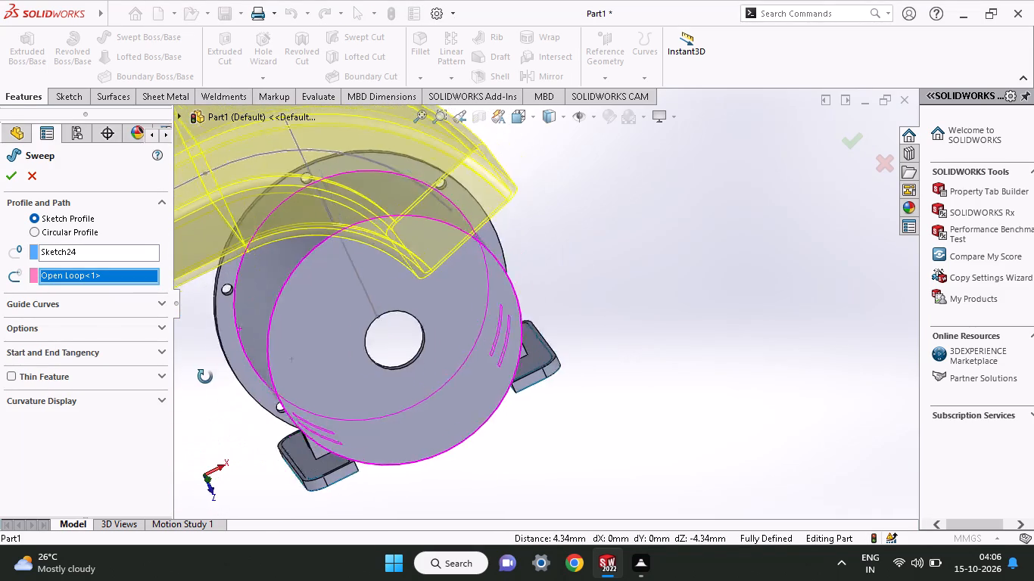
pyautogui.moveTo(205, 377); pyautogui.dragTo(304, 338, button='middle')
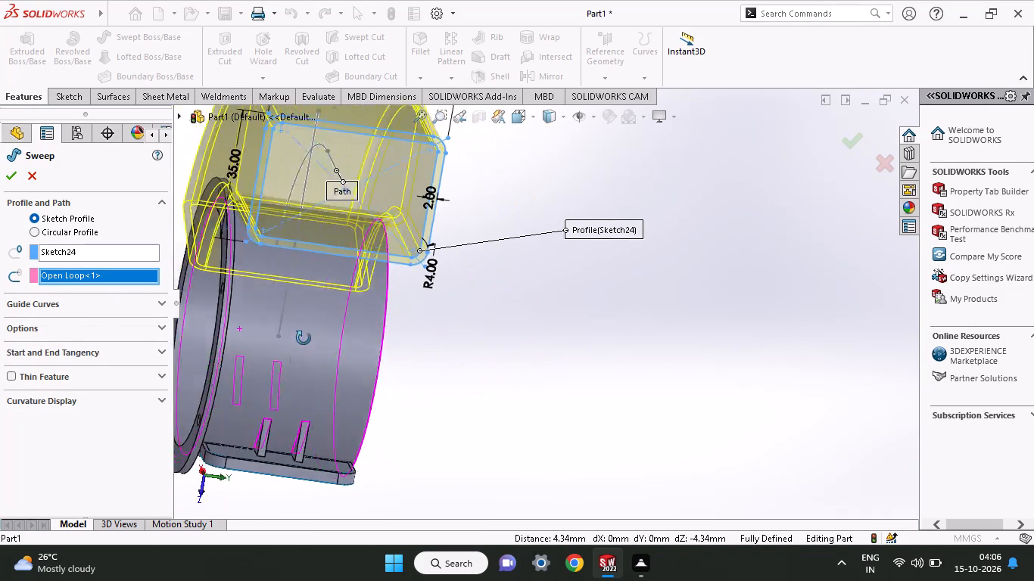
pyautogui.moveTo(304, 338); pyautogui.dragTo(241, 309, button='middle')
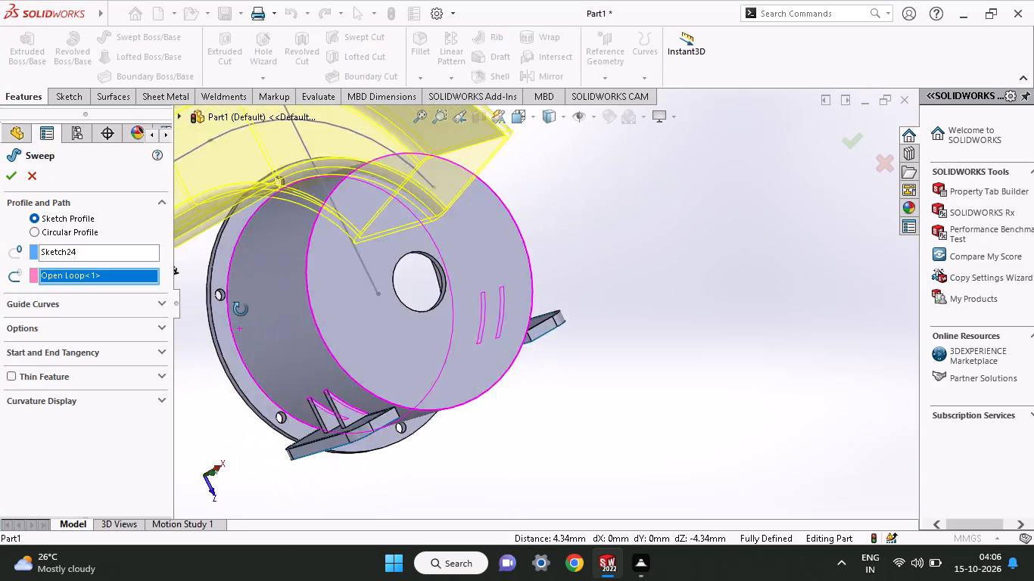
pyautogui.moveTo(241, 309); pyautogui.dragTo(220, 353, button='middle')
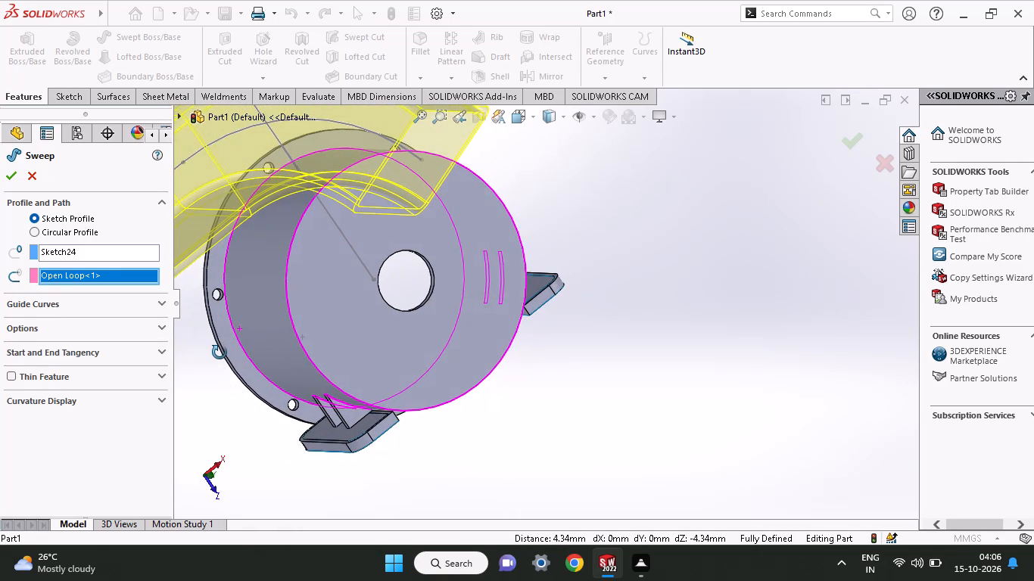
pyautogui.moveTo(220, 353); pyautogui.dragTo(206, 371, button='middle')
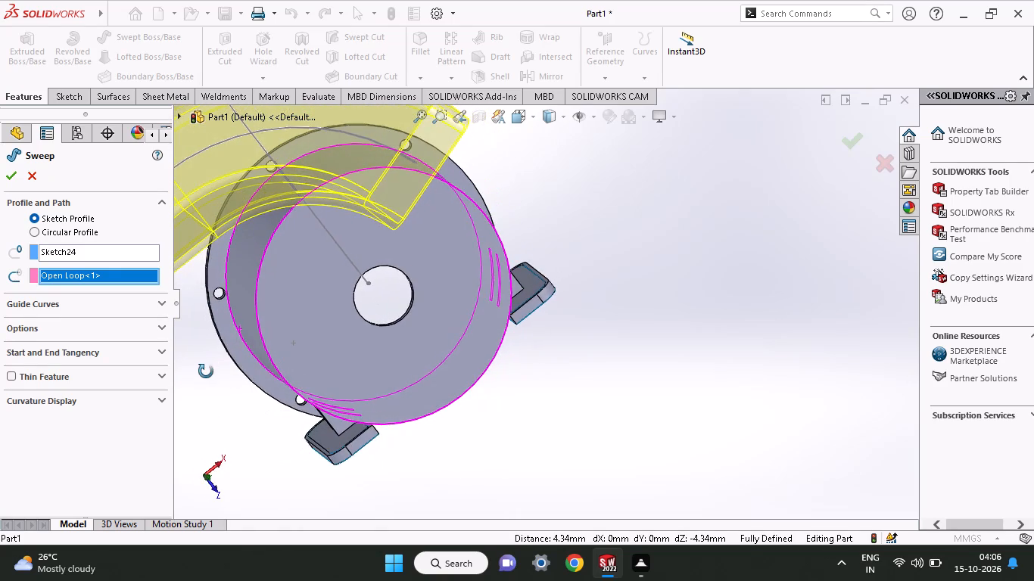
pyautogui.moveTo(206, 371); pyautogui.dragTo(606, 536, button='middle')
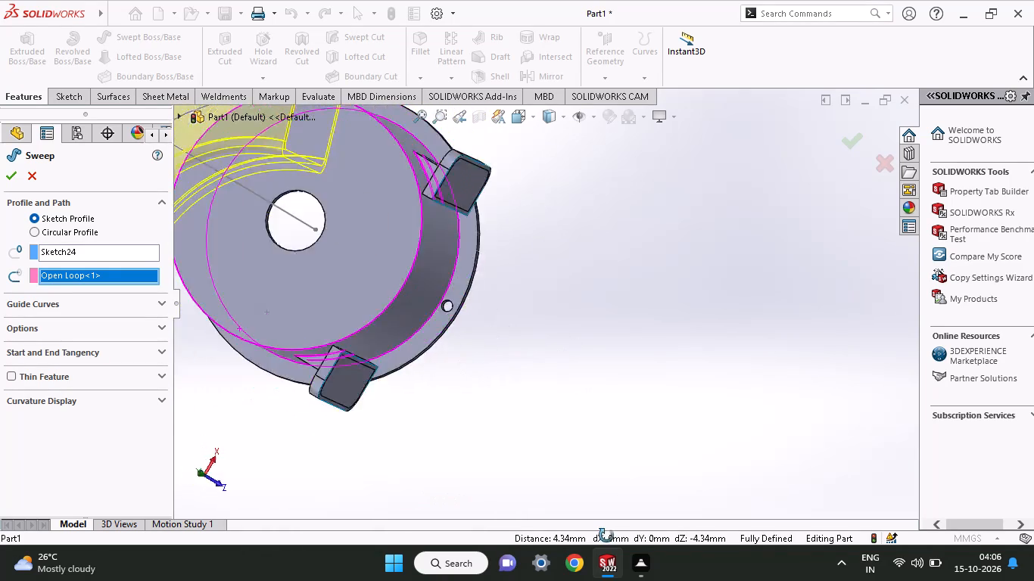
pyautogui.moveTo(606, 536); pyautogui.dragTo(581, 403, button='middle')
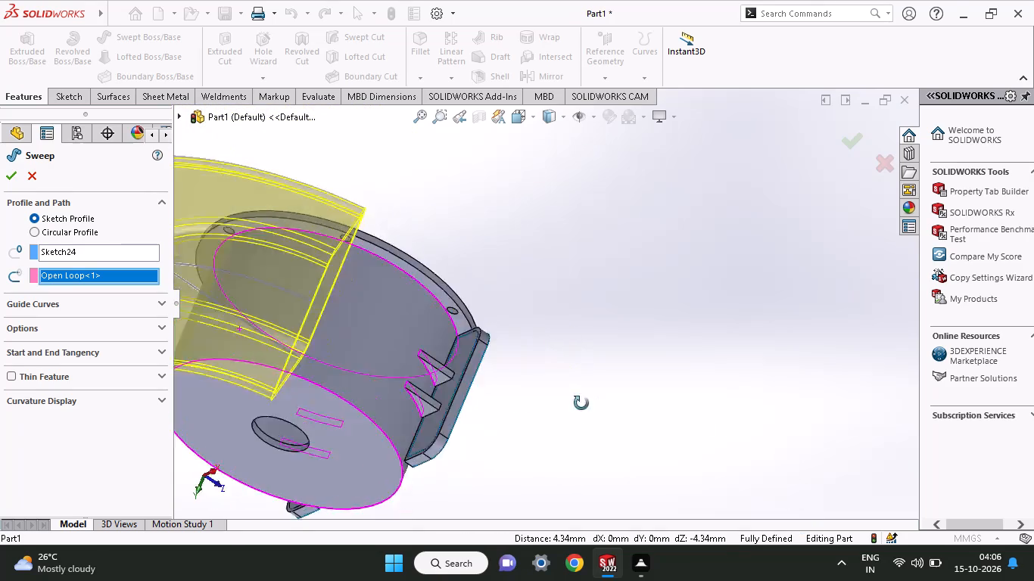
pyautogui.moveTo(581, 403); pyautogui.dragTo(656, 300, button='middle')
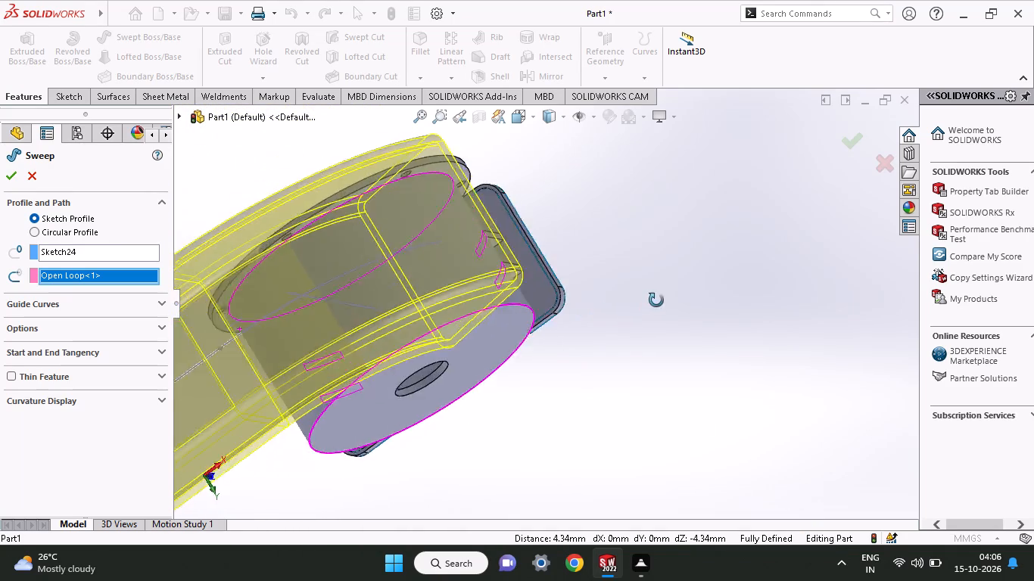
pyautogui.moveTo(656, 300); pyautogui.dragTo(656, 148, button='middle')
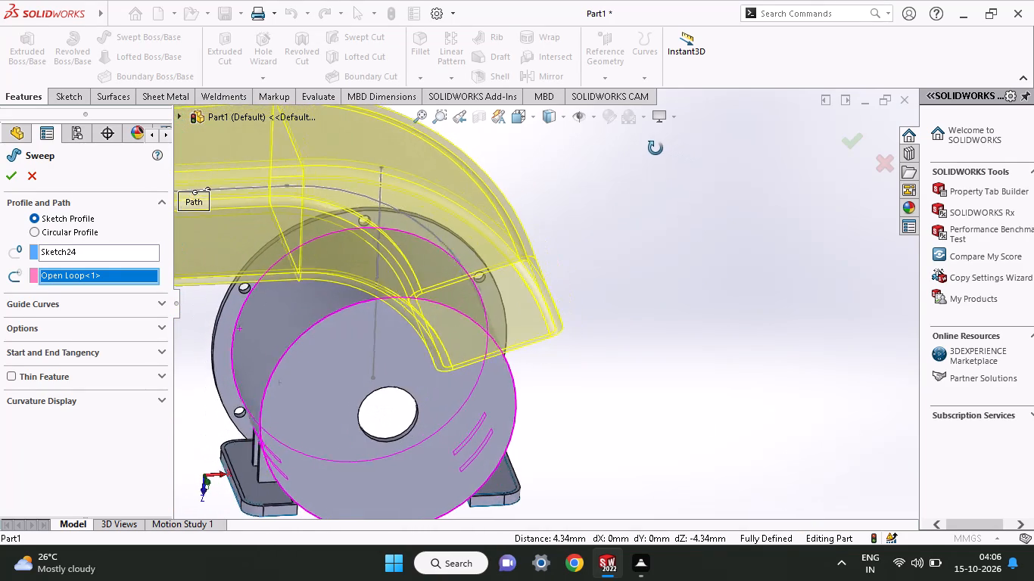
pyautogui.moveTo(656, 148); pyautogui.dragTo(655, 150, button='middle')
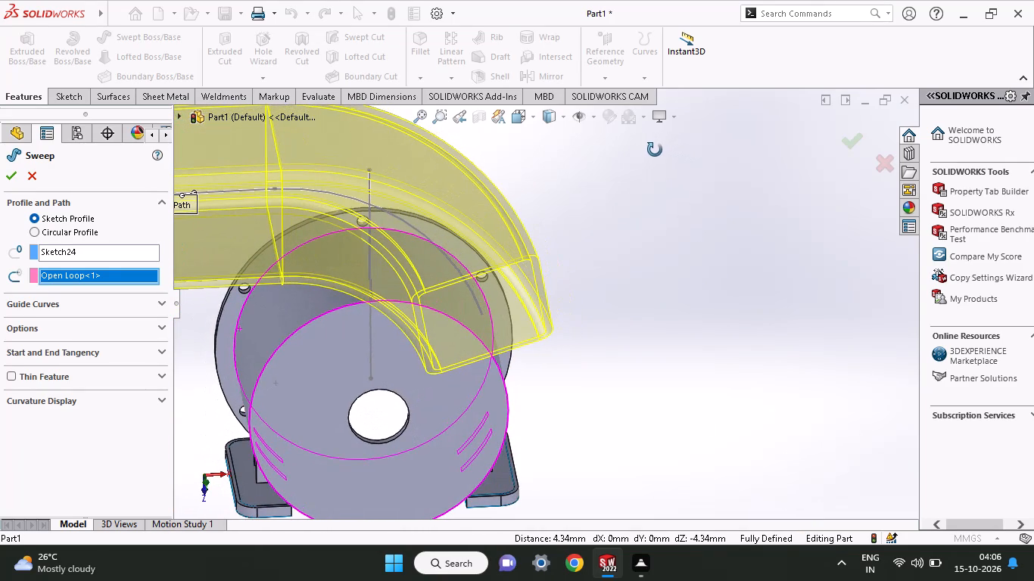
pyautogui.moveTo(655, 150); pyautogui.dragTo(690, 187, button='middle')
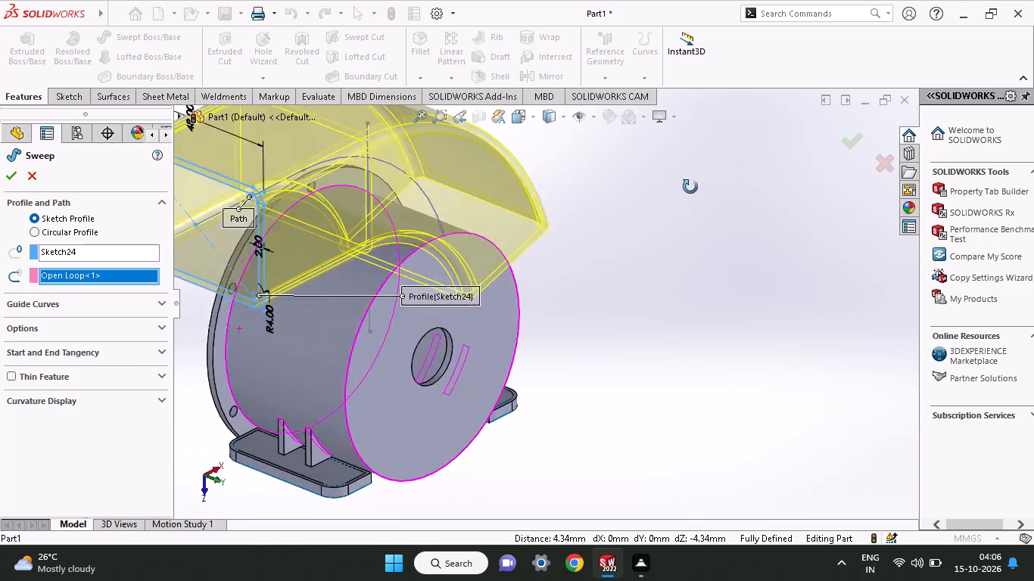
pyautogui.moveTo(690, 187); pyautogui.dragTo(589, 230, button='middle')
pyautogui.moveTo(552, 259); pyautogui.dragTo(487, 346, button='middle')
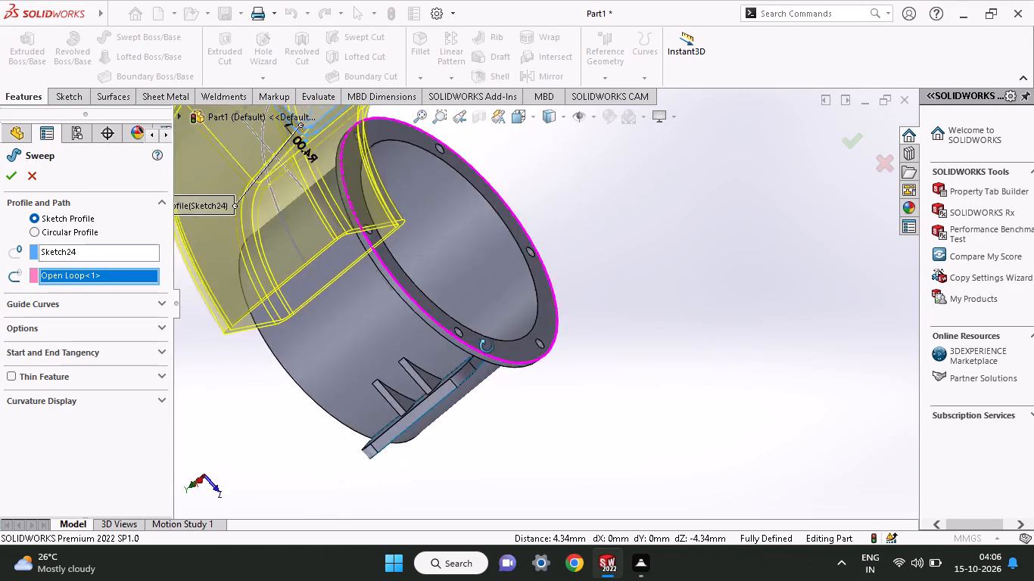
pyautogui.moveTo(487, 346); pyautogui.dragTo(391, 488, button='middle')
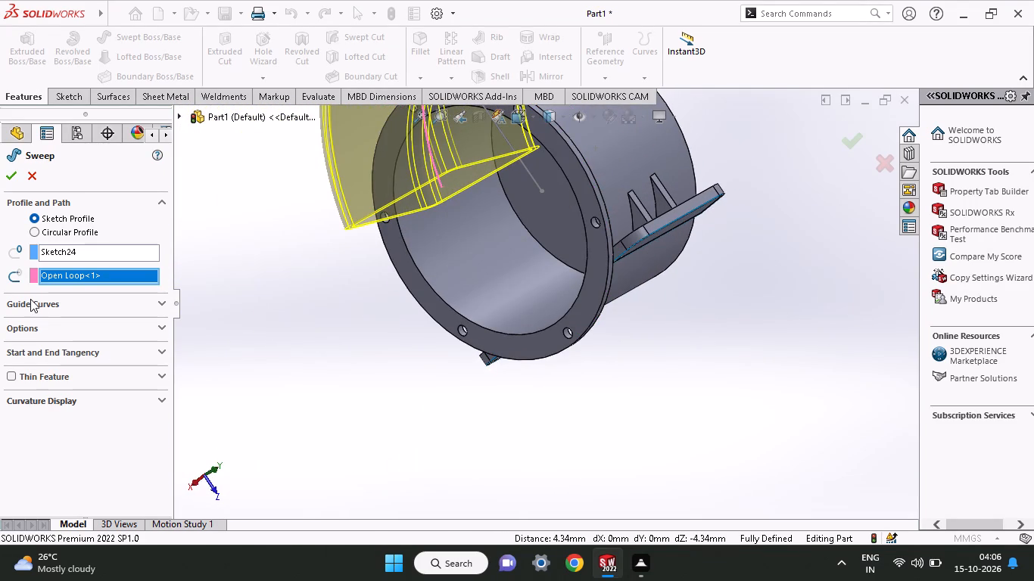
pyautogui.click(39, 331)
pyautogui.click(289, 342)
pyautogui.moveTo(292, 342); pyautogui.dragTo(310, 331, button='middle')
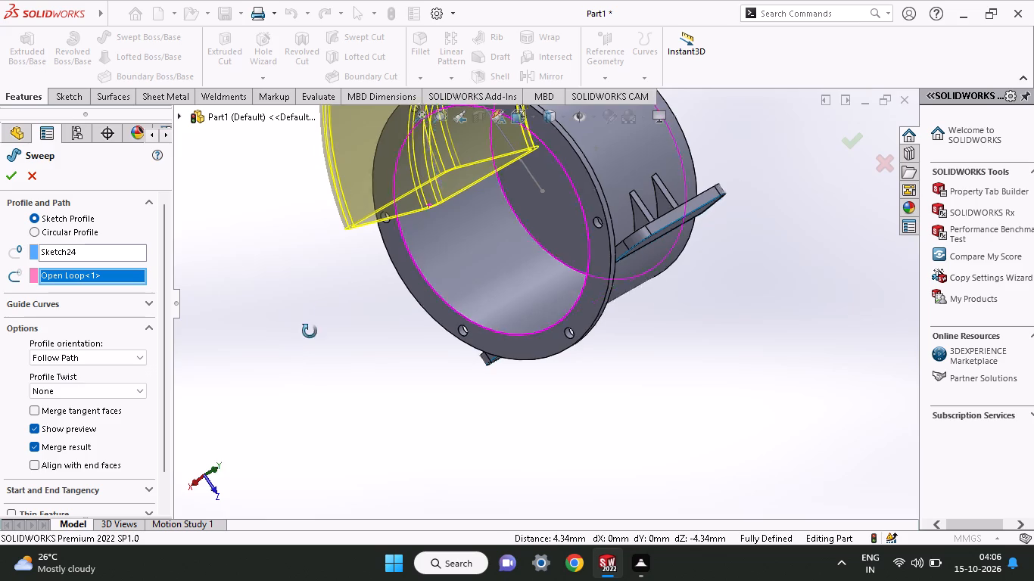
pyautogui.moveTo(310, 331); pyautogui.dragTo(465, 225, button='middle')
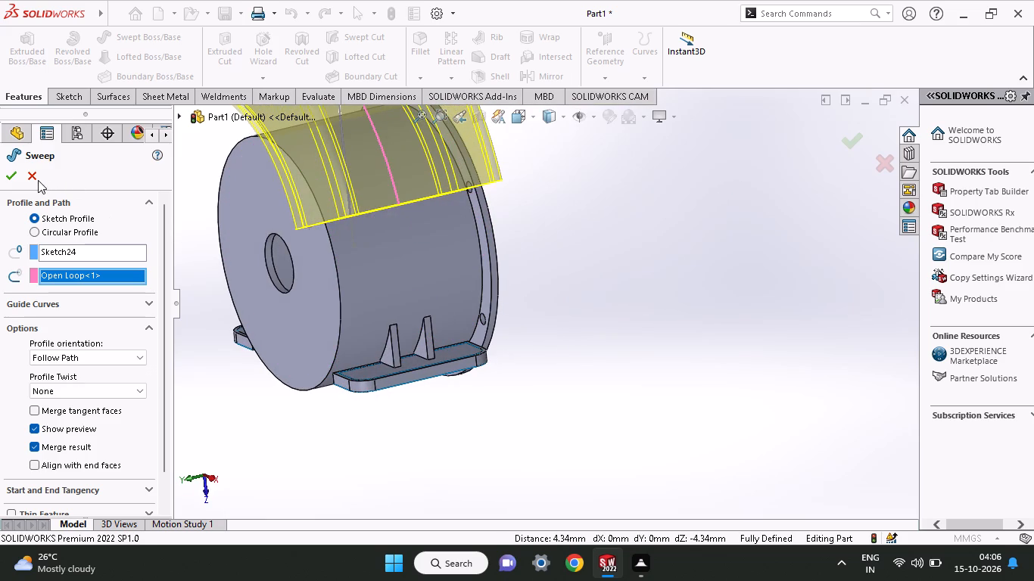
pyautogui.click(36, 180)
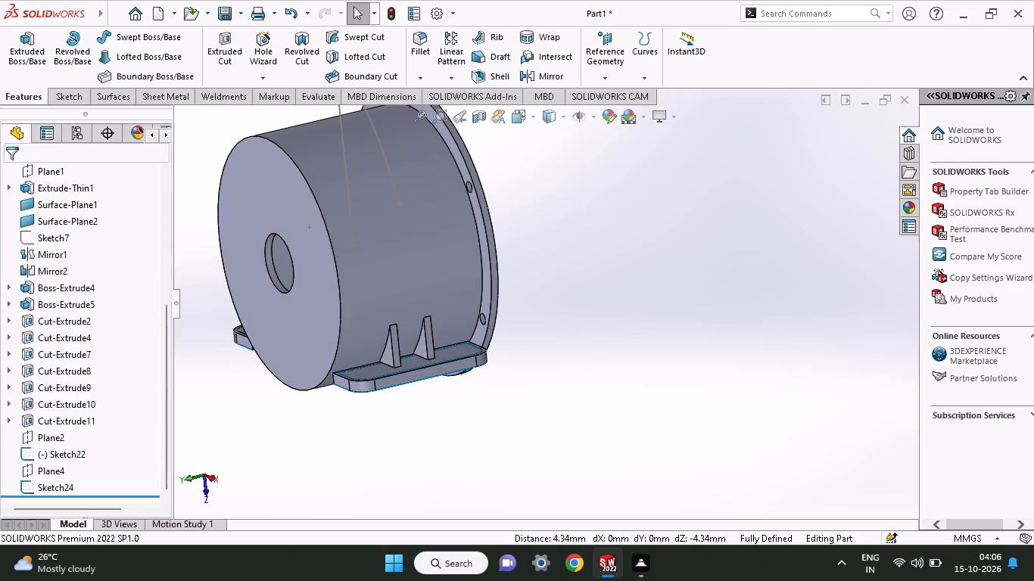
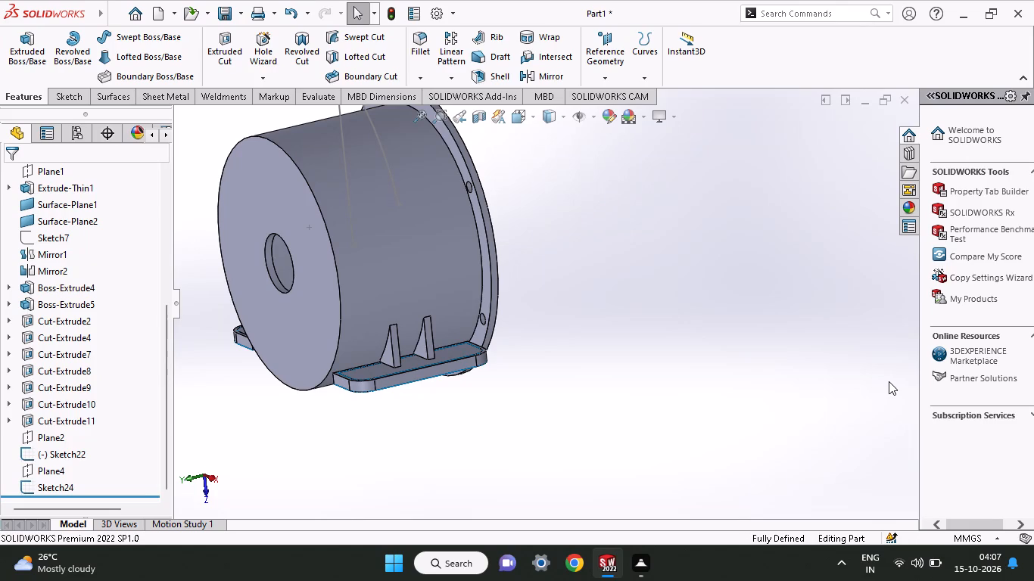
# Examine the flanged housing, its mounting feet, and the curved path and rounded-rectangle sketches from several angles.
pyautogui.moveTo(394, 413); pyautogui.dragTo(431, 415, button='middle')
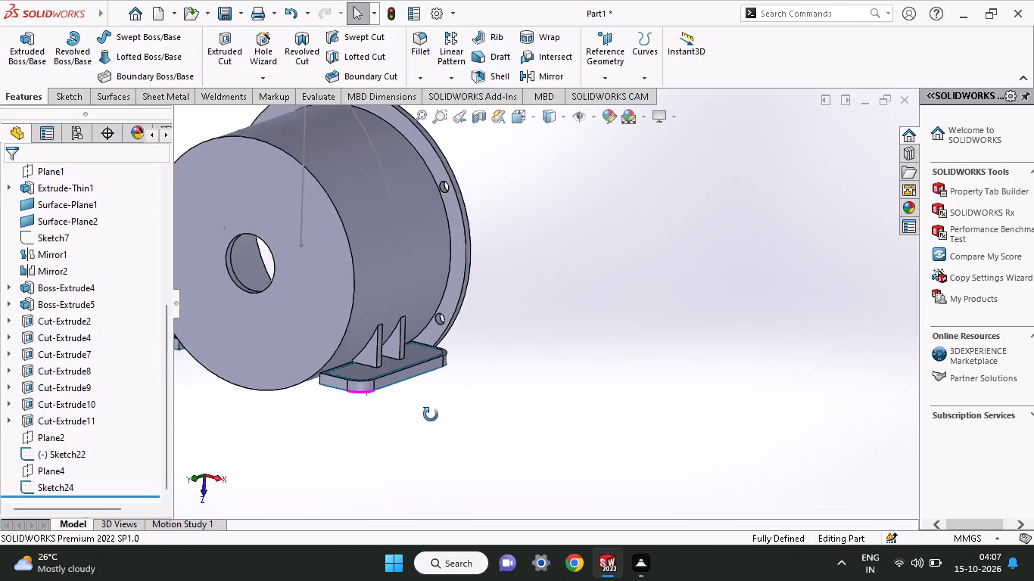
pyautogui.moveTo(431, 415); pyautogui.dragTo(236, 221, button='middle')
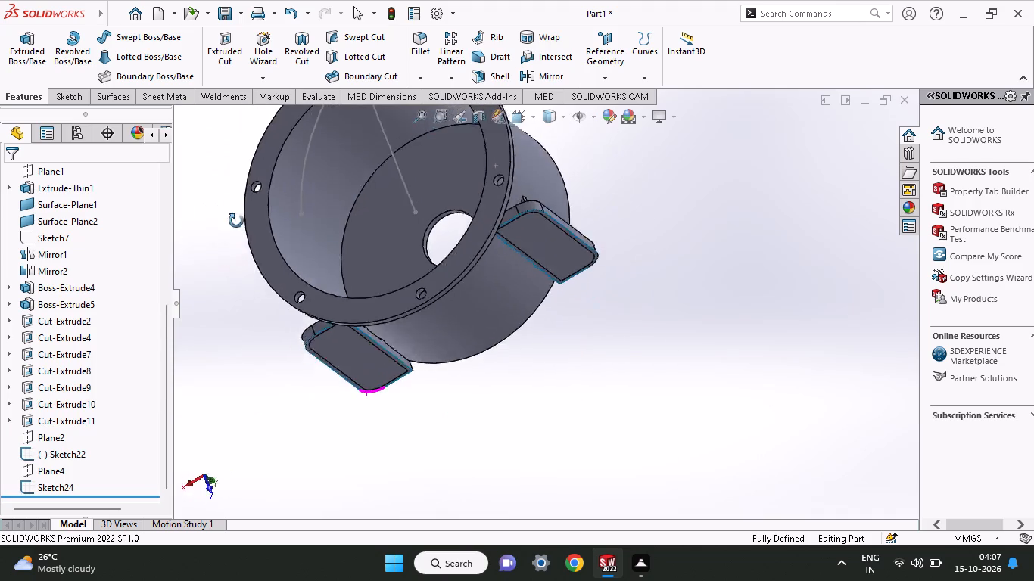
pyautogui.moveTo(236, 221); pyautogui.dragTo(653, 282, button='middle')
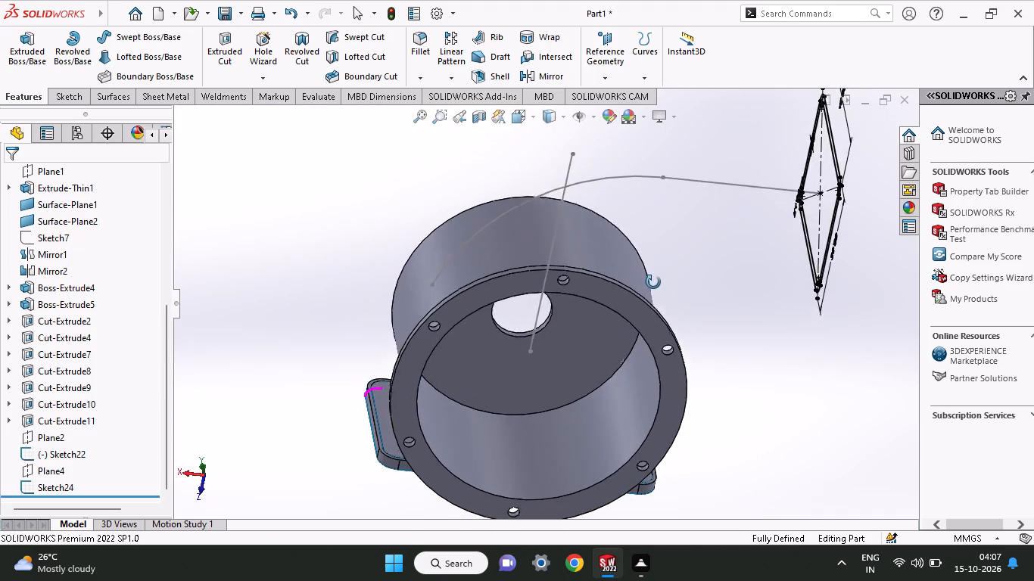
pyautogui.moveTo(653, 282); pyautogui.dragTo(722, 259, button='middle')
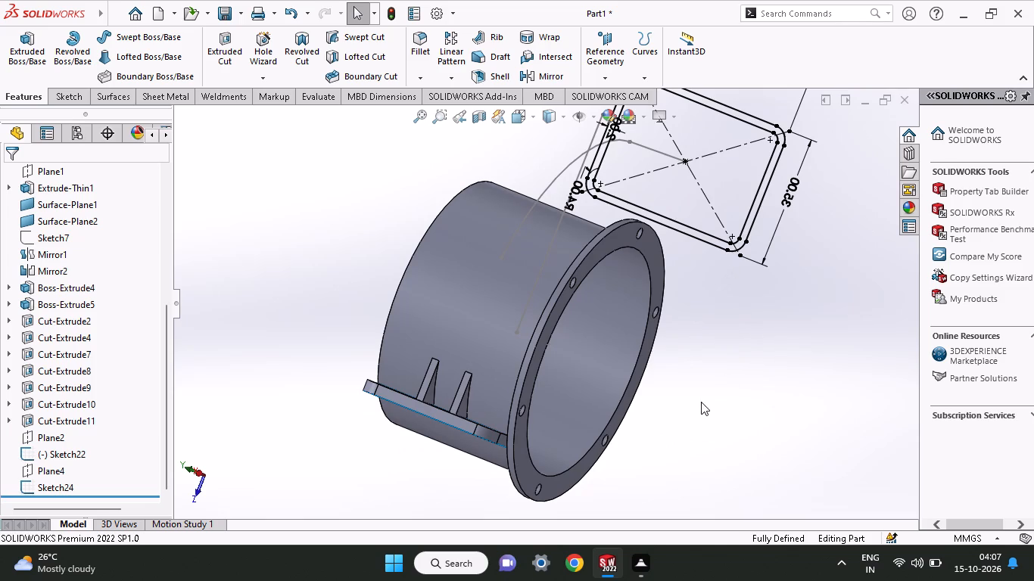
pyautogui.moveTo(659, 362); pyautogui.dragTo(539, 358, button='middle')
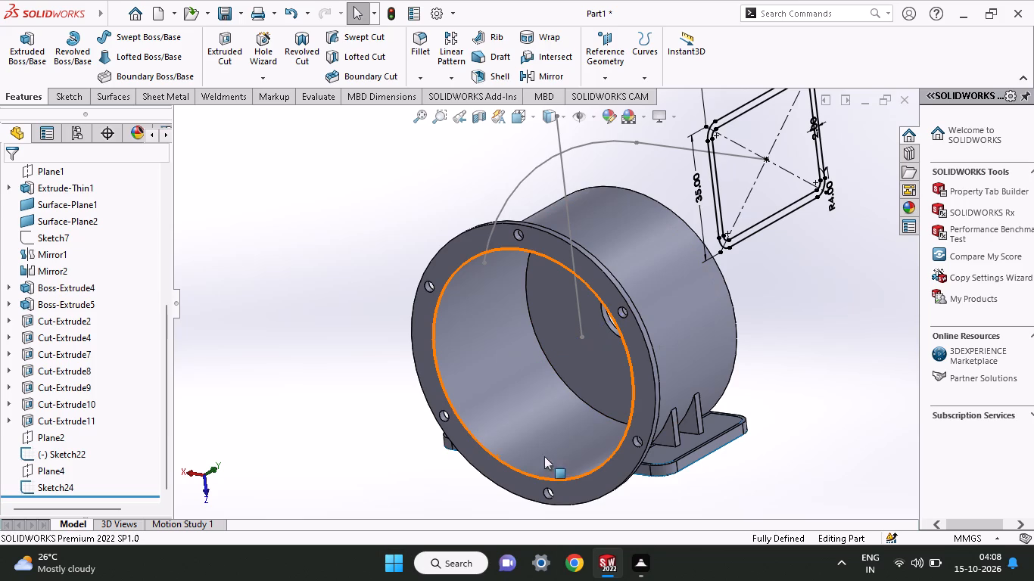
pyautogui.moveTo(613, 365); pyautogui.dragTo(493, 476, button='middle')
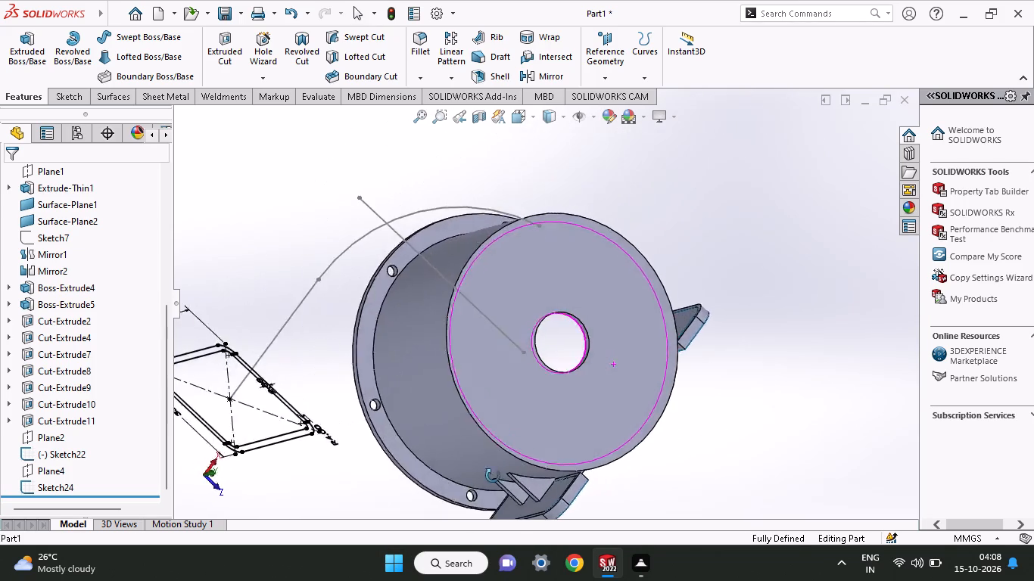
pyautogui.moveTo(493, 476); pyautogui.dragTo(419, 533, button='middle')
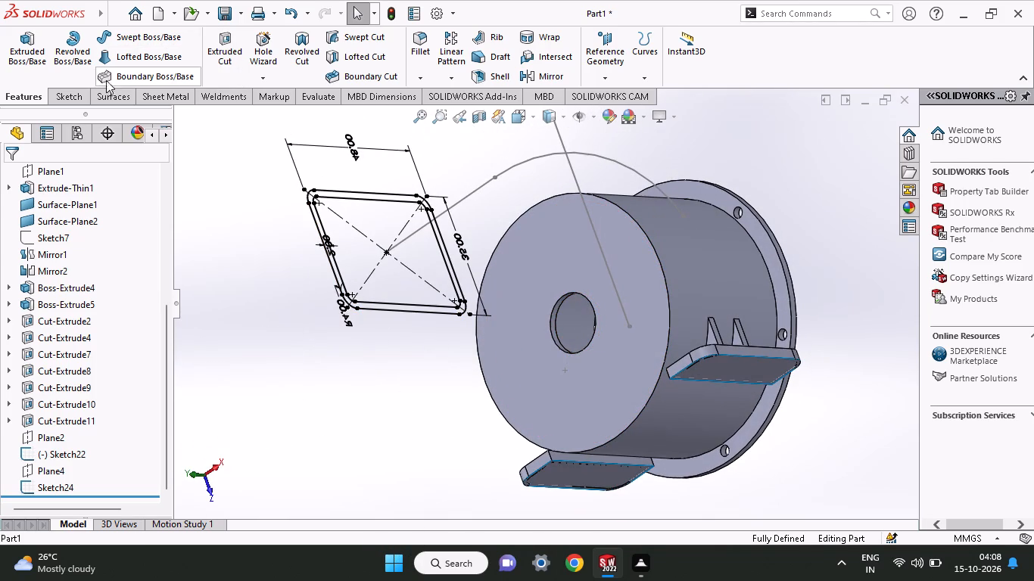
pyautogui.click(54, 98)
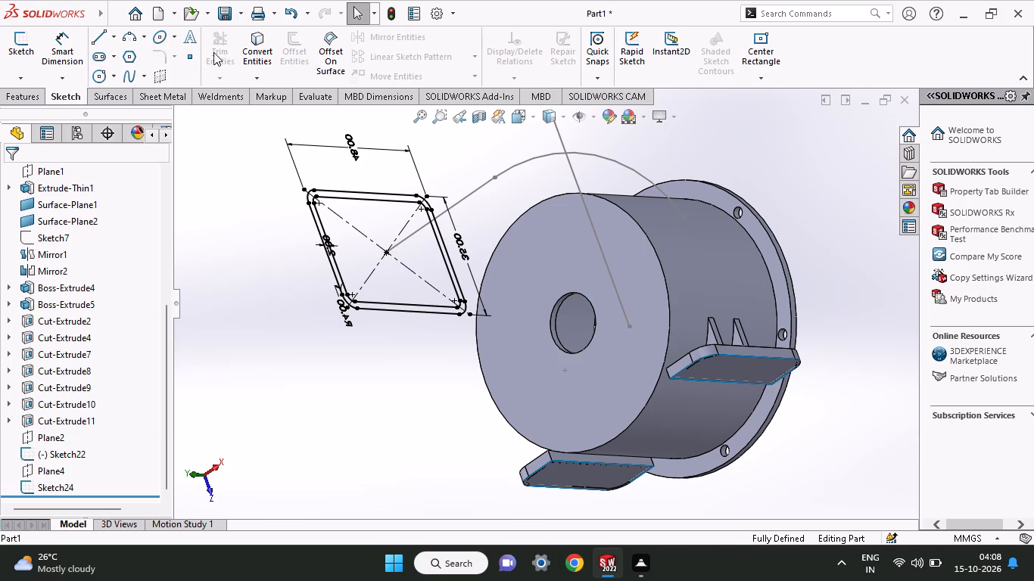
pyautogui.rightClick(203, 166)
pyautogui.click(843, 163)
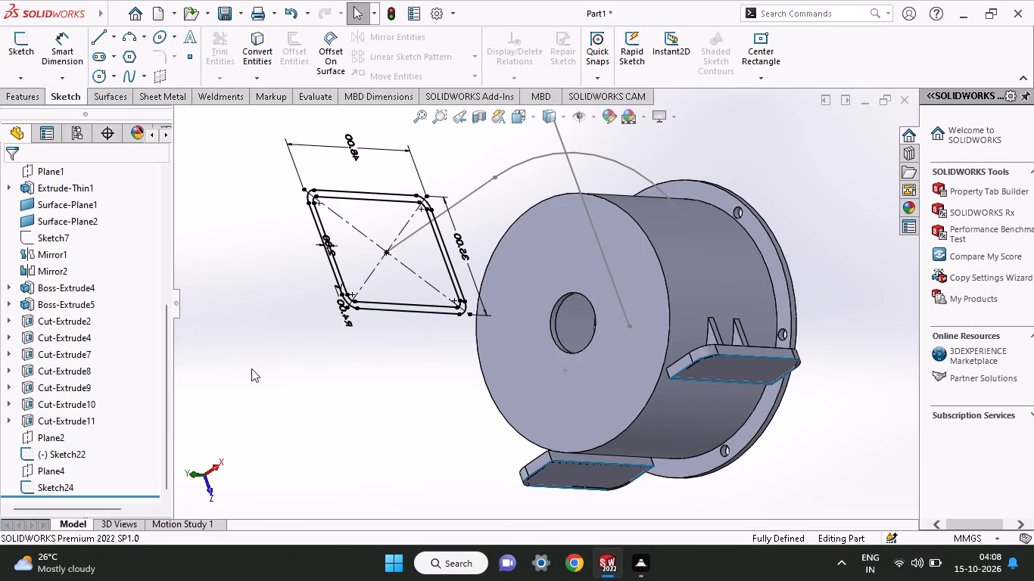
pyautogui.rightClick(771, 195)
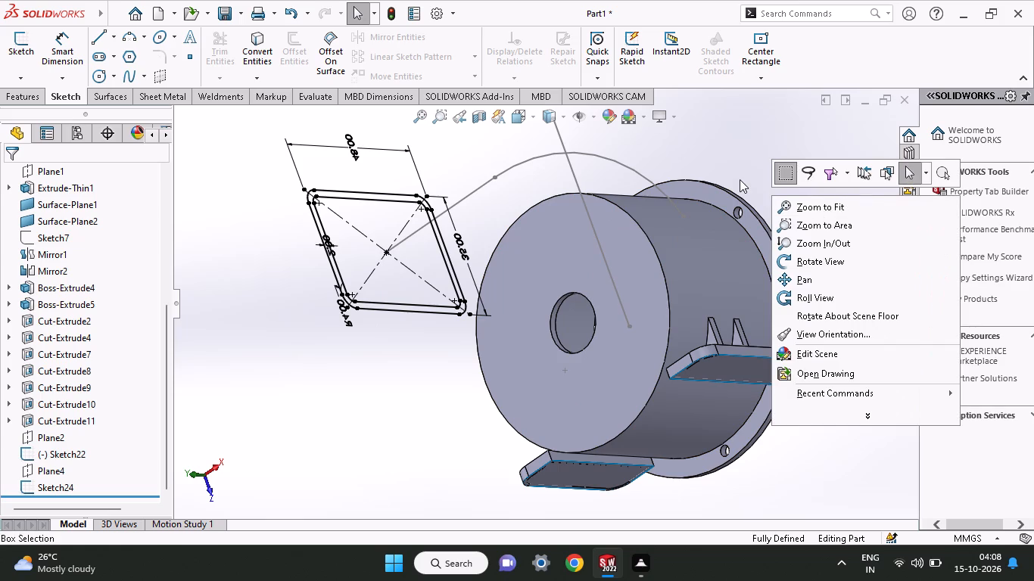
pyautogui.click(740, 179)
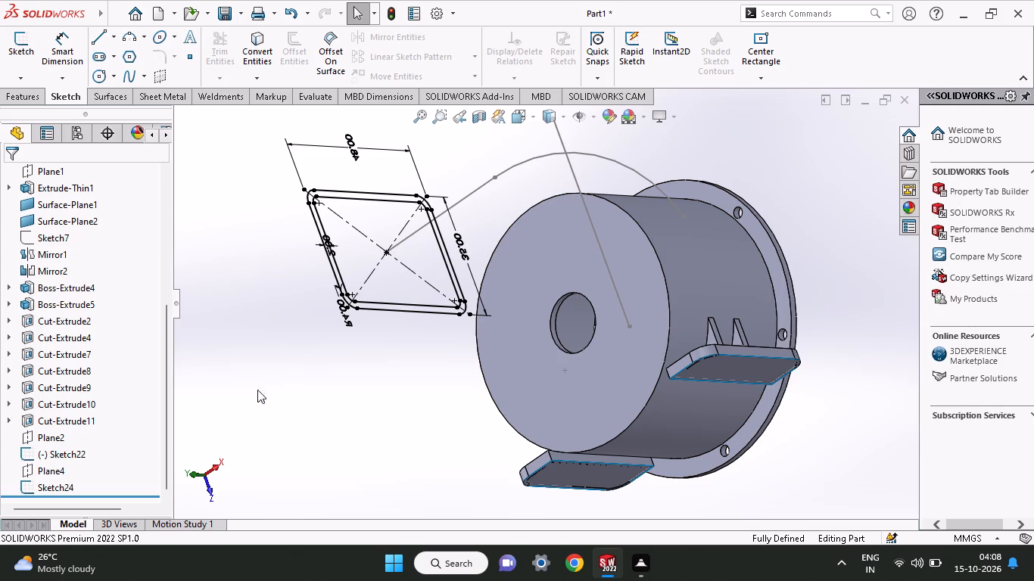
# Undo the exit from Sketch24 and trim away the straight sides and diagonal centerlines of its two rounded rectangles.
pyautogui.hotkey('ctrl', 'z')
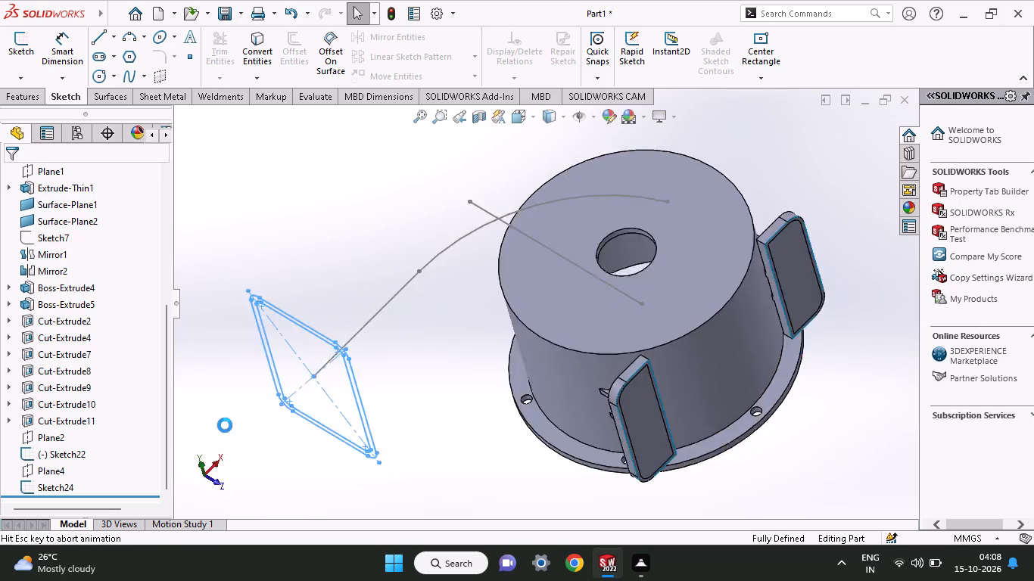
pyautogui.moveTo(561, 196); pyautogui.dragTo(470, 430, button='middle')
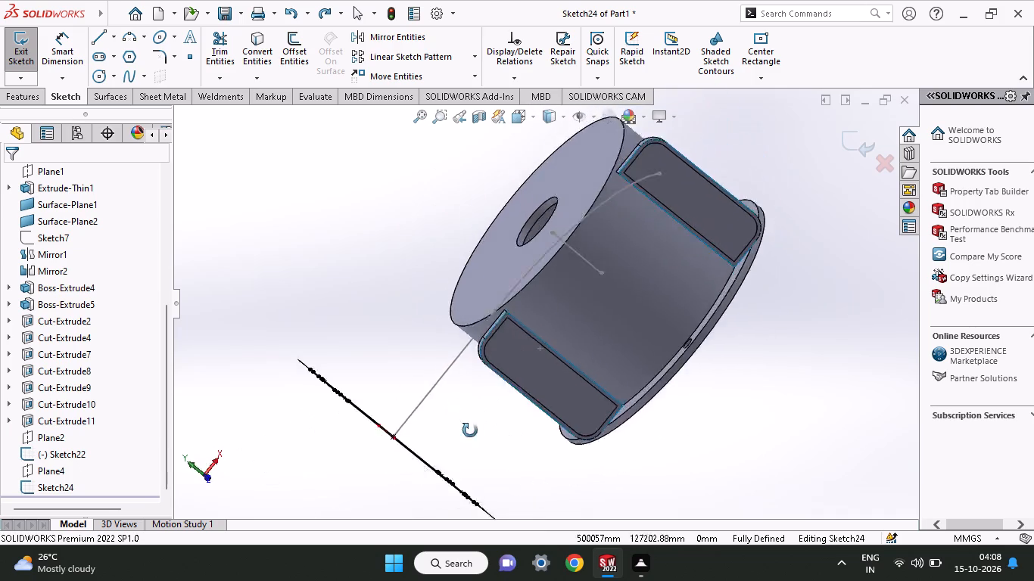
pyautogui.moveTo(470, 430); pyautogui.dragTo(570, 477, button='middle')
pyautogui.click(219, 45)
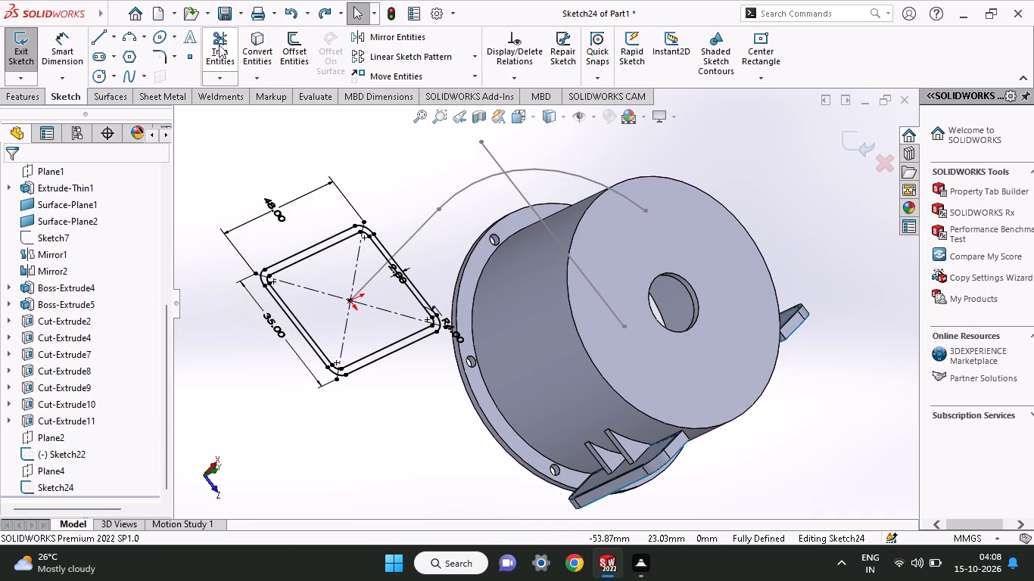
pyautogui.moveTo(487, 219); pyautogui.dragTo(475, 259)
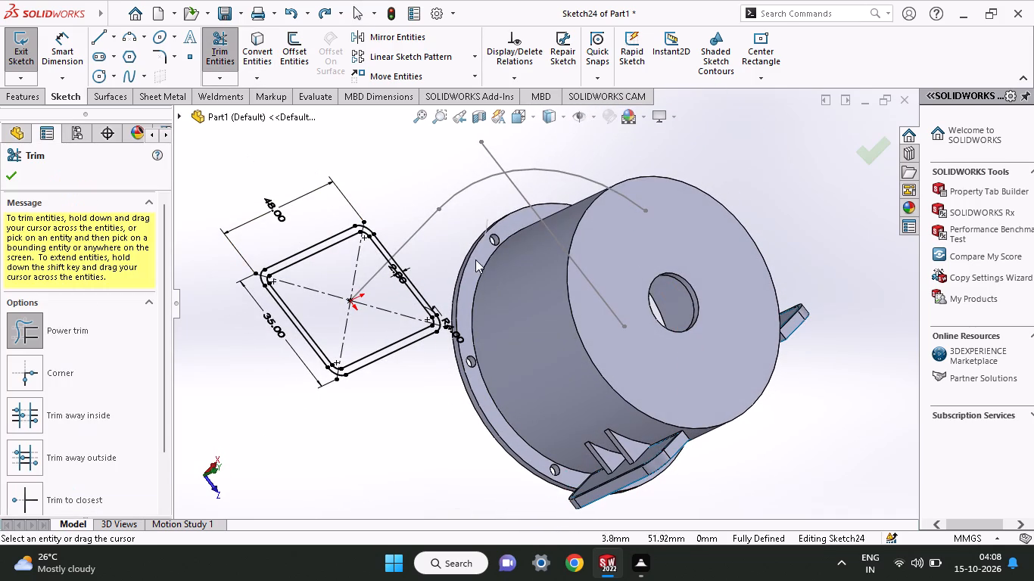
pyautogui.moveTo(475, 259); pyautogui.dragTo(407, 376)
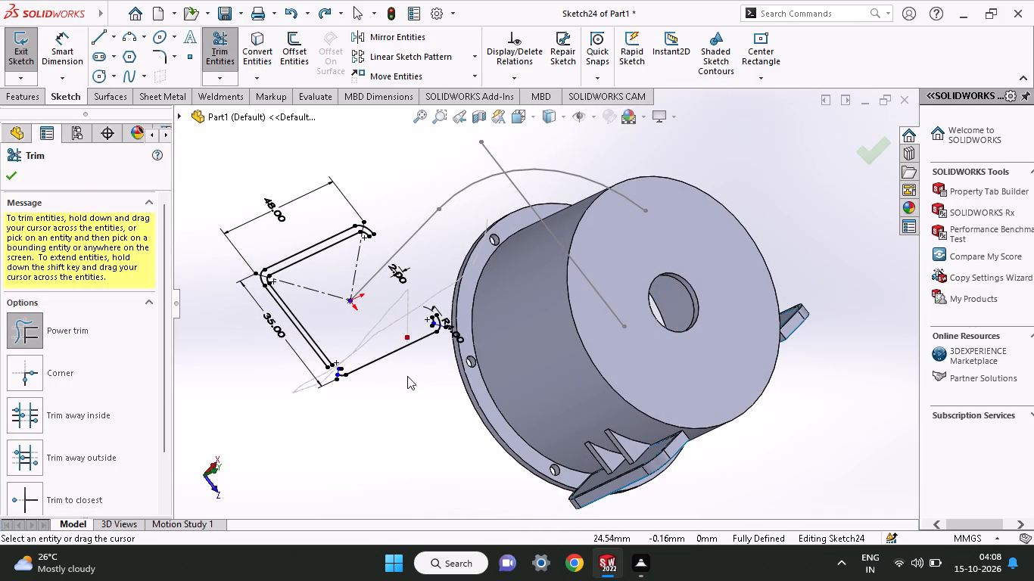
pyautogui.moveTo(407, 376); pyautogui.dragTo(493, 423)
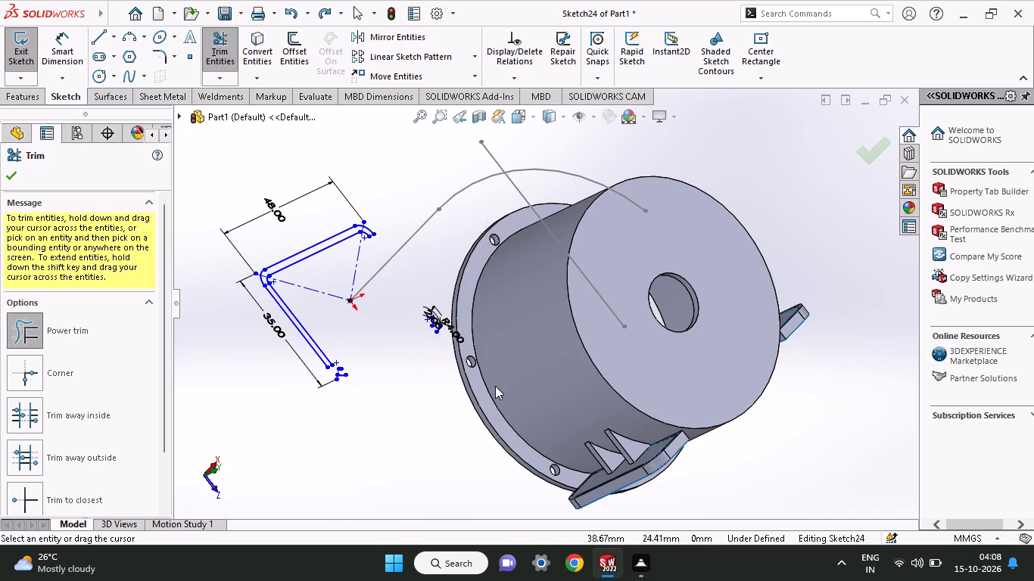
pyautogui.moveTo(469, 309); pyautogui.dragTo(348, 287)
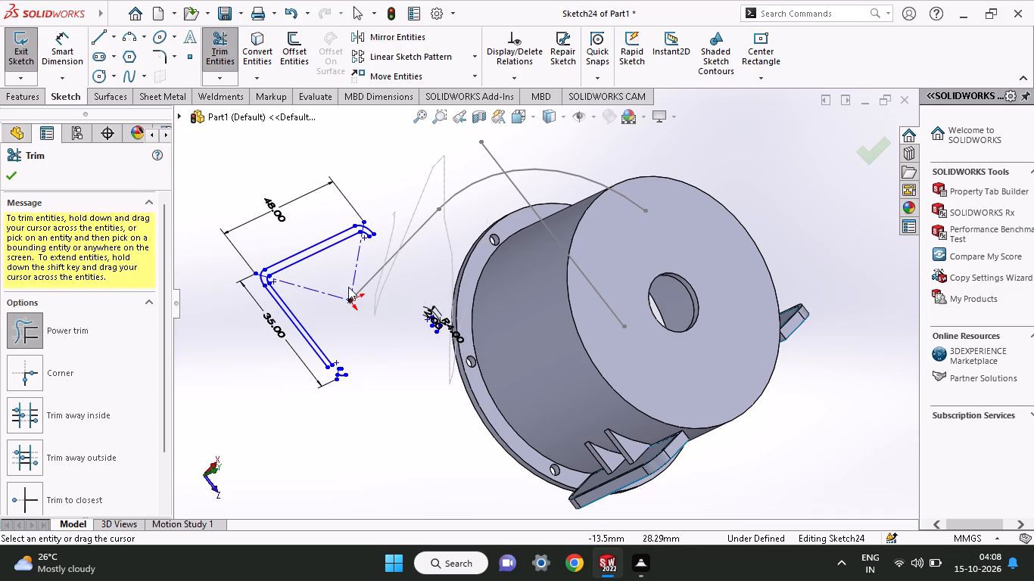
pyautogui.moveTo(348, 287); pyautogui.dragTo(301, 419)
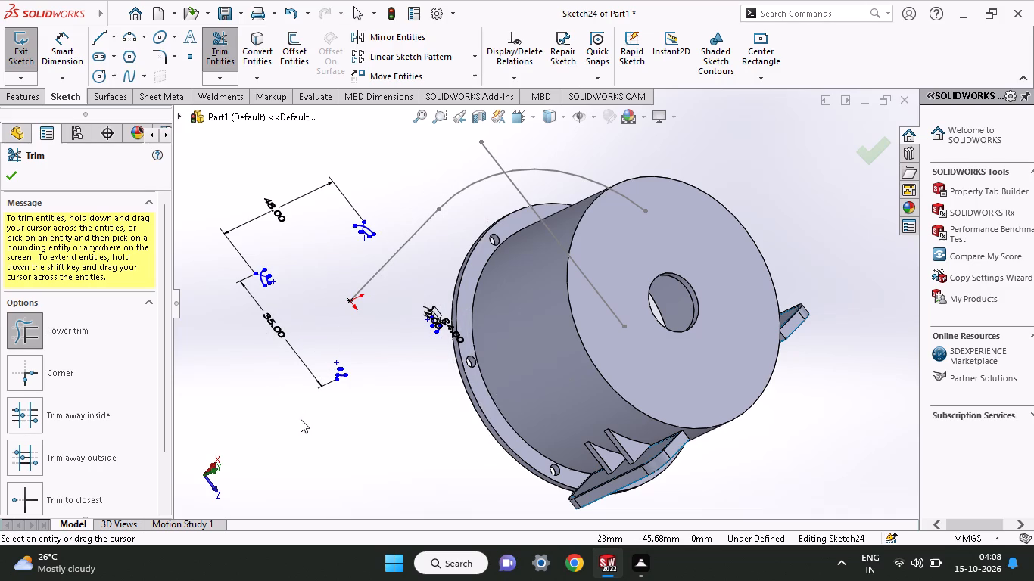
pyautogui.moveTo(328, 375); pyautogui.dragTo(304, 421)
pyautogui.moveTo(356, 348); pyautogui.dragTo(321, 441)
pyautogui.moveTo(263, 248); pyautogui.dragTo(221, 350)
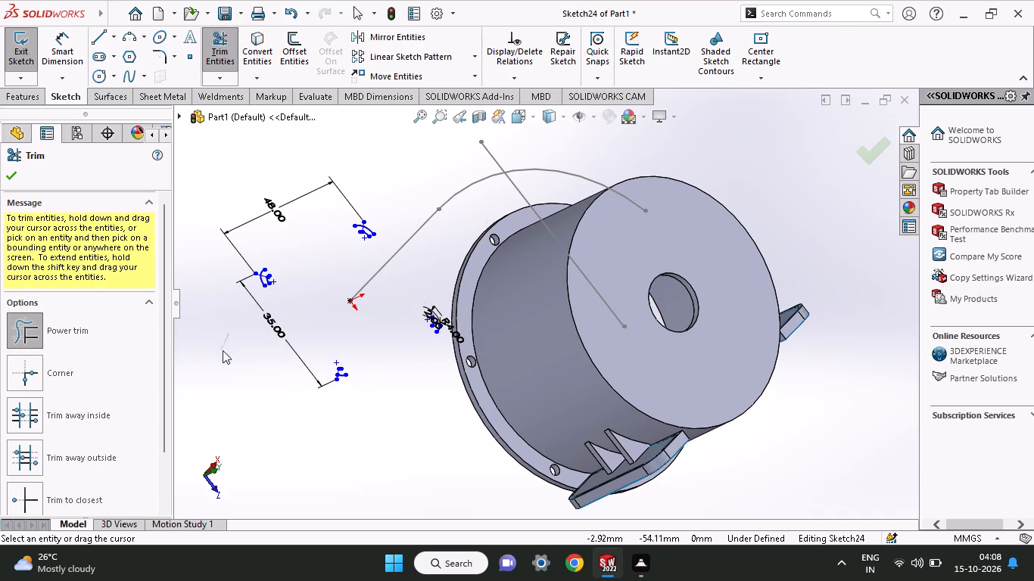
pyautogui.click(15, 166)
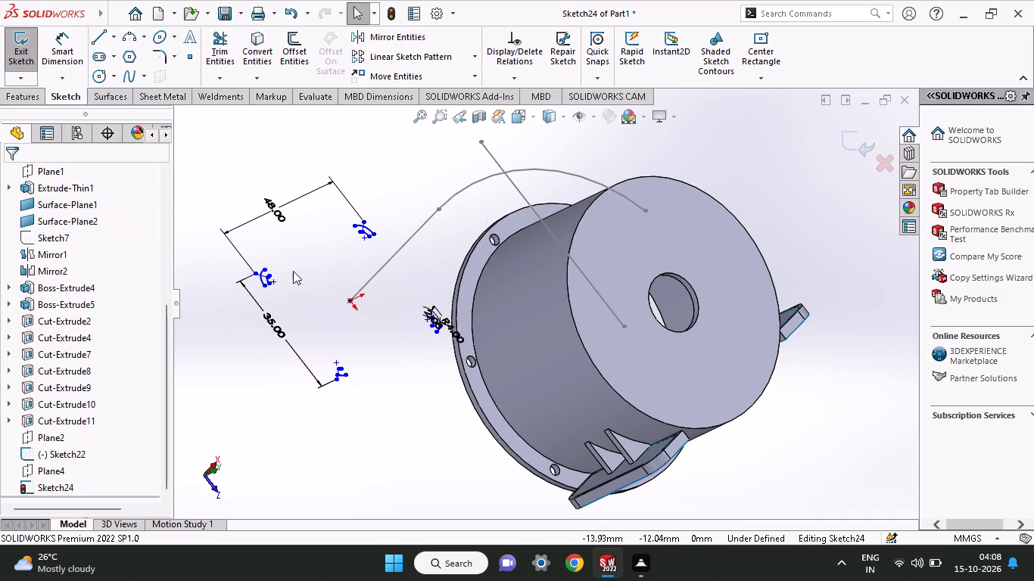
# Delete all the leftover corner arcs, short segments, points and dimensions of the rounded-rectangle profile from Sketch24.
pyautogui.moveTo(361, 179); pyautogui.dragTo(225, 355)
pyautogui.rightClick(225, 355)
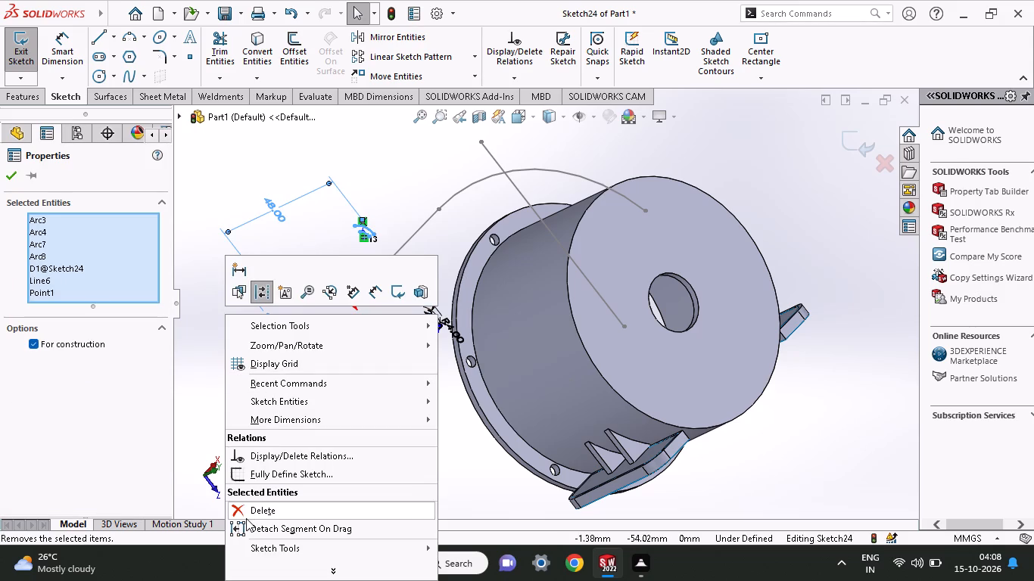
pyautogui.click(246, 518)
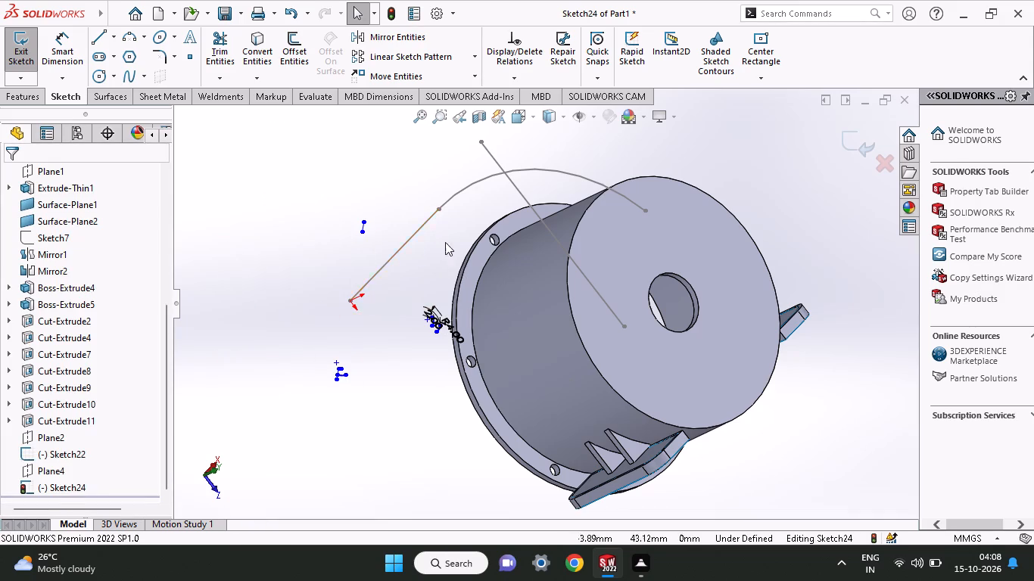
pyautogui.moveTo(462, 224); pyautogui.dragTo(291, 431)
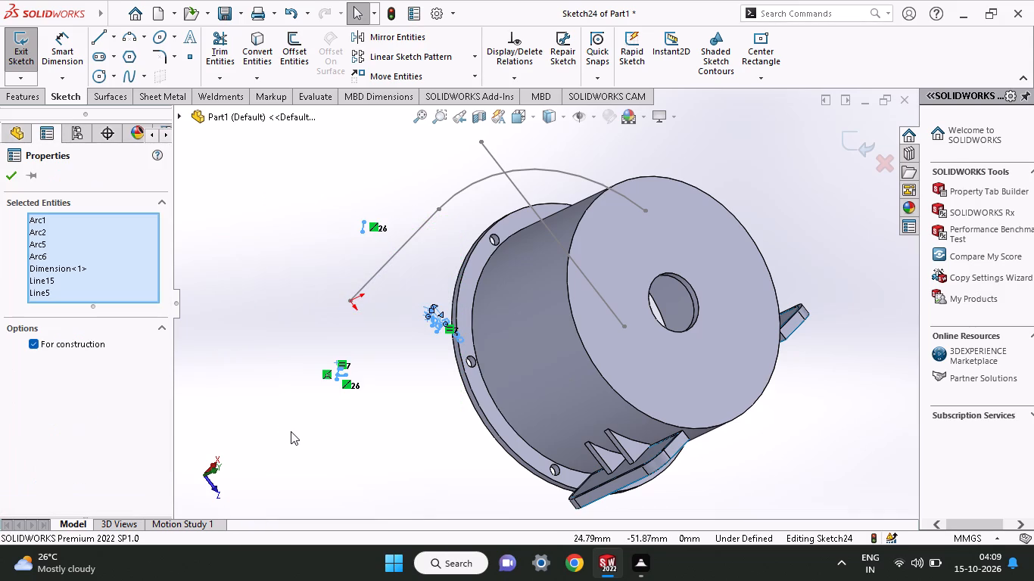
pyautogui.rightClick(291, 431)
pyautogui.click(319, 518)
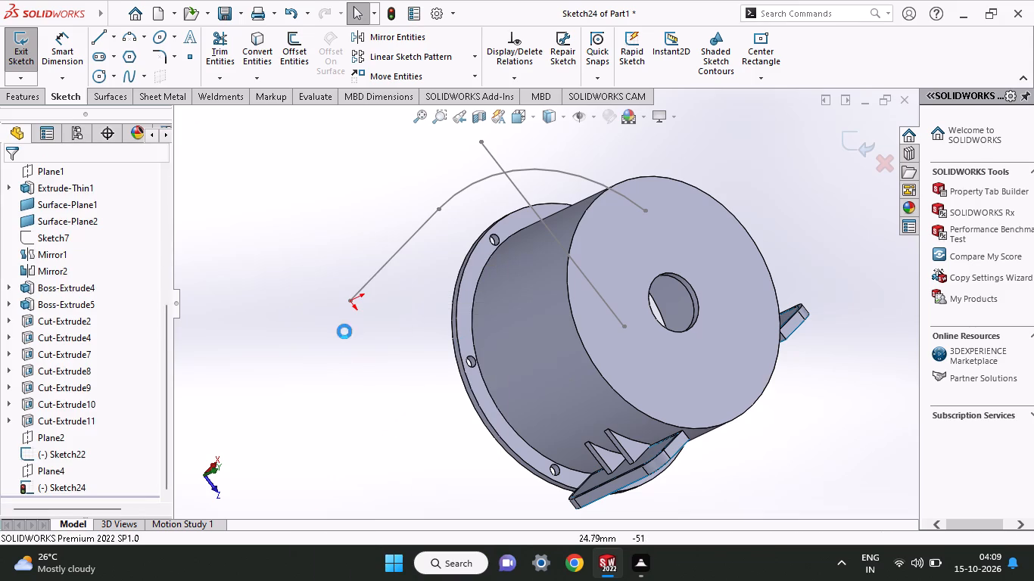
pyautogui.moveTo(307, 345); pyautogui.dragTo(718, 120)
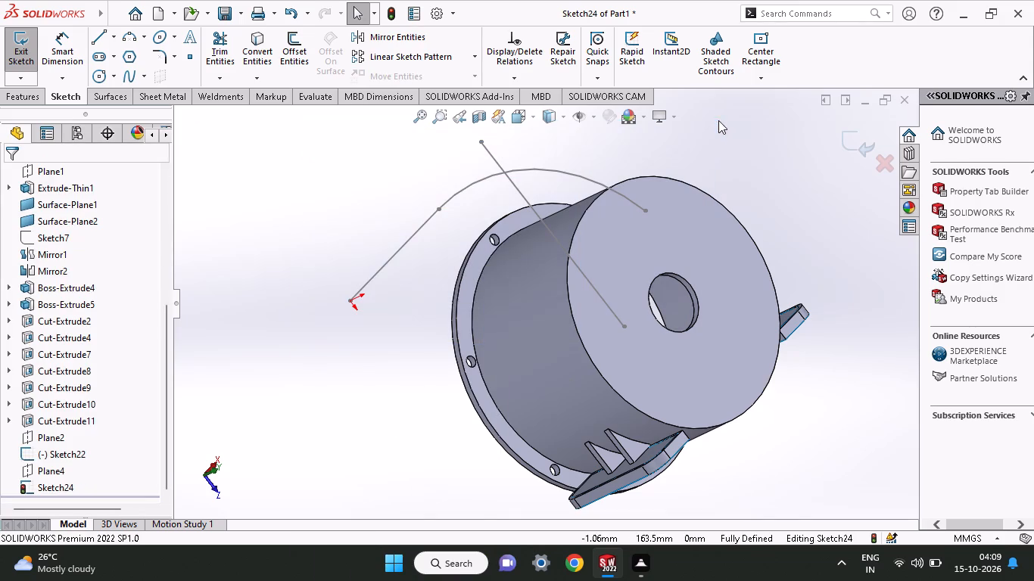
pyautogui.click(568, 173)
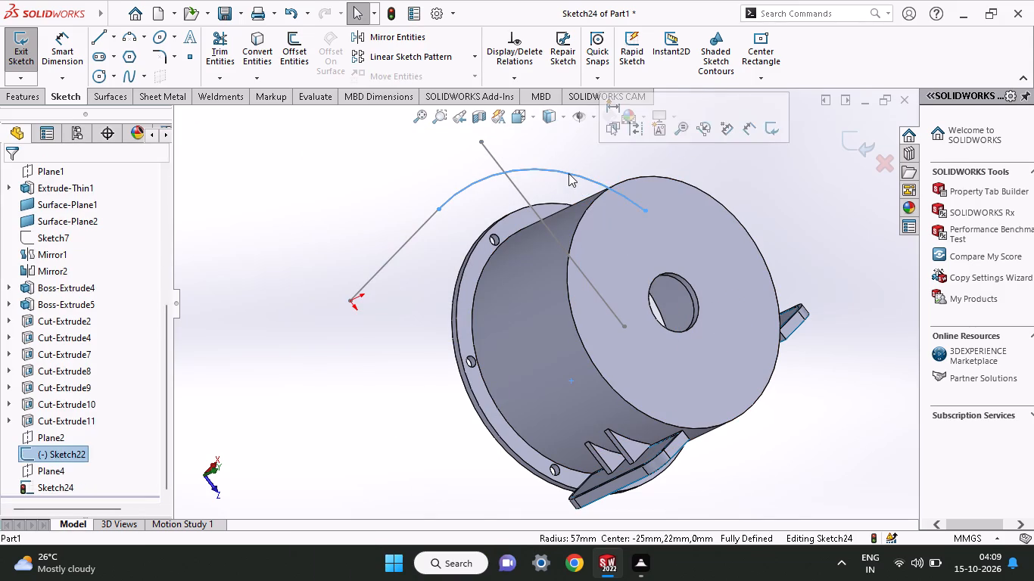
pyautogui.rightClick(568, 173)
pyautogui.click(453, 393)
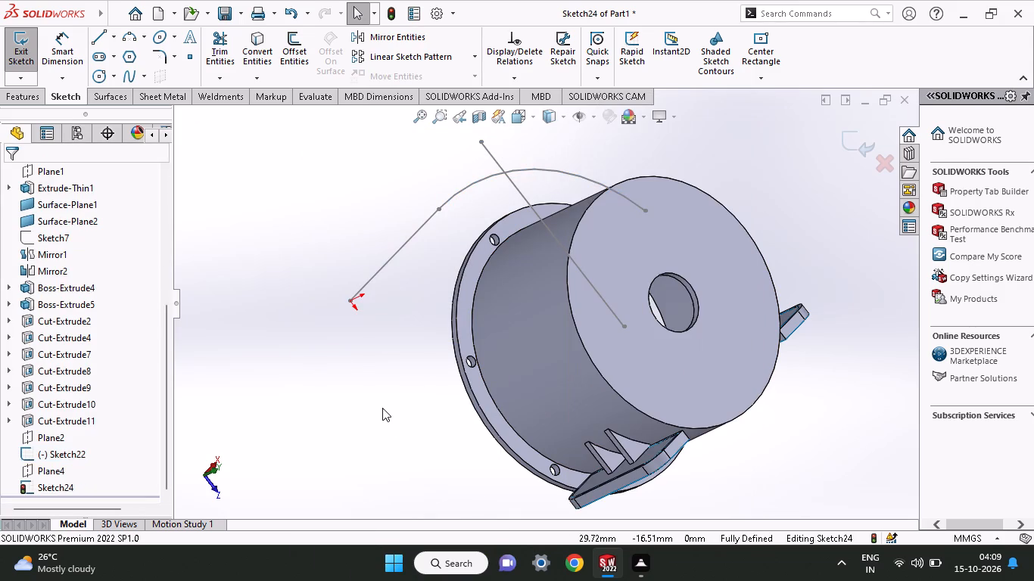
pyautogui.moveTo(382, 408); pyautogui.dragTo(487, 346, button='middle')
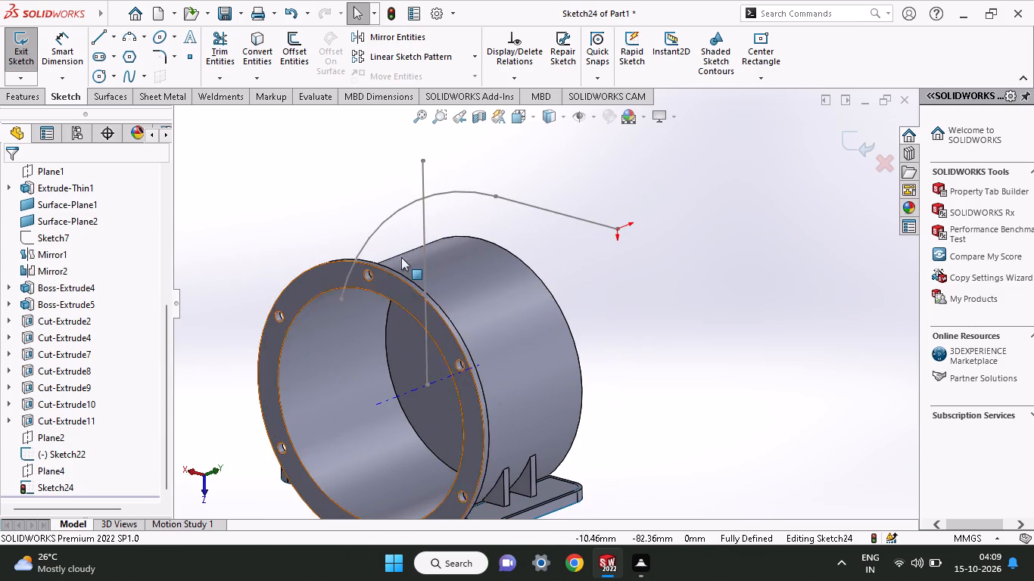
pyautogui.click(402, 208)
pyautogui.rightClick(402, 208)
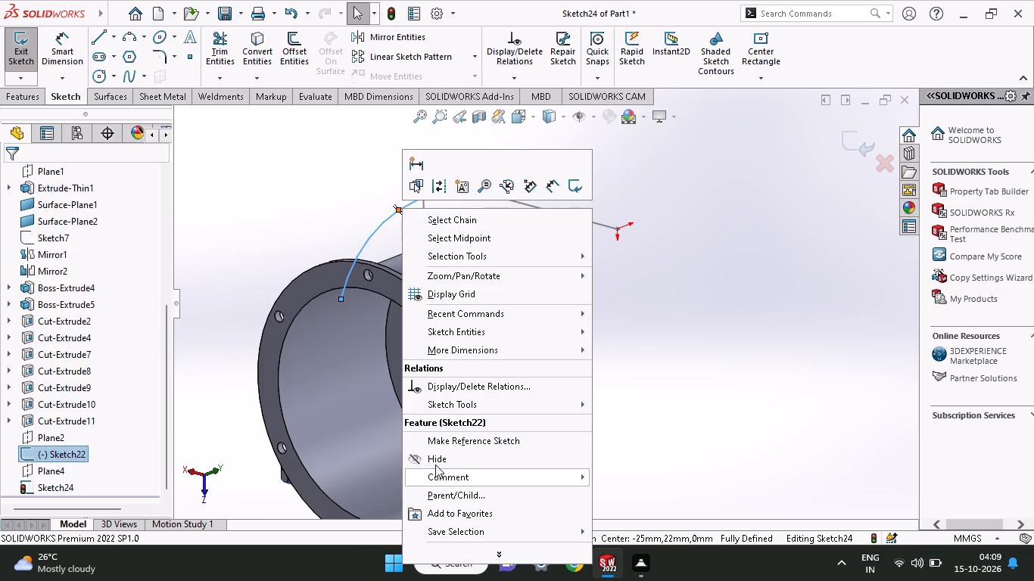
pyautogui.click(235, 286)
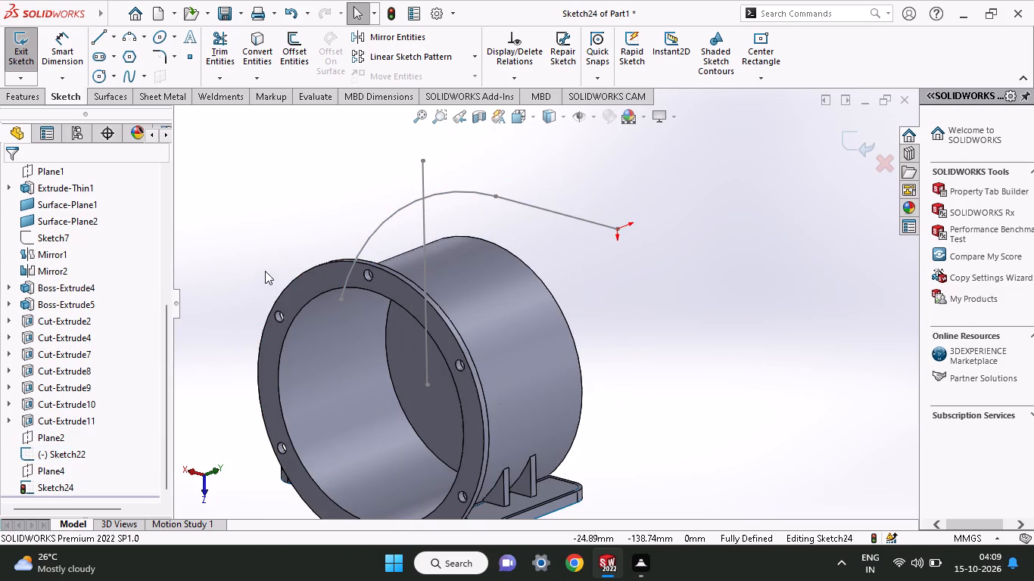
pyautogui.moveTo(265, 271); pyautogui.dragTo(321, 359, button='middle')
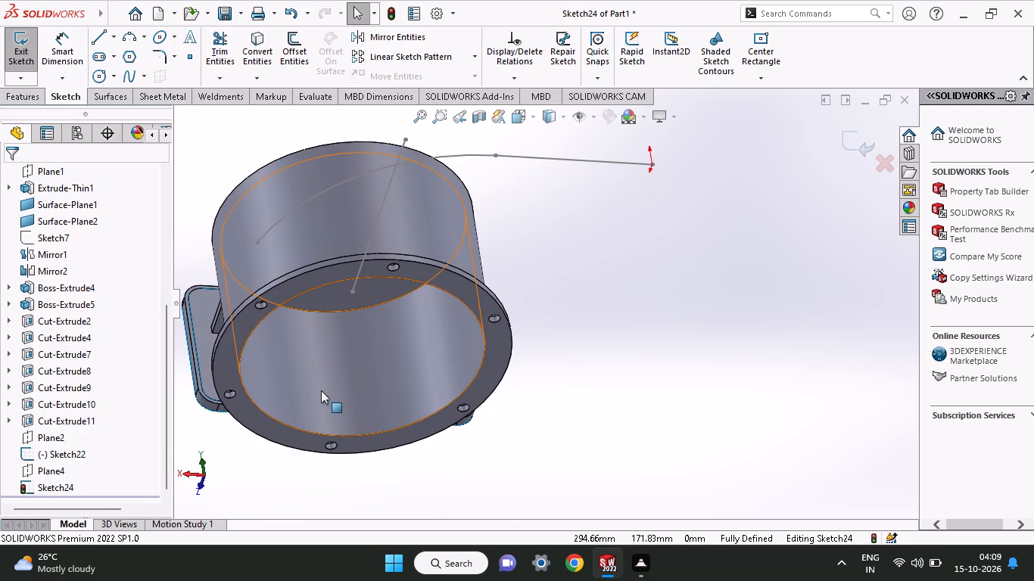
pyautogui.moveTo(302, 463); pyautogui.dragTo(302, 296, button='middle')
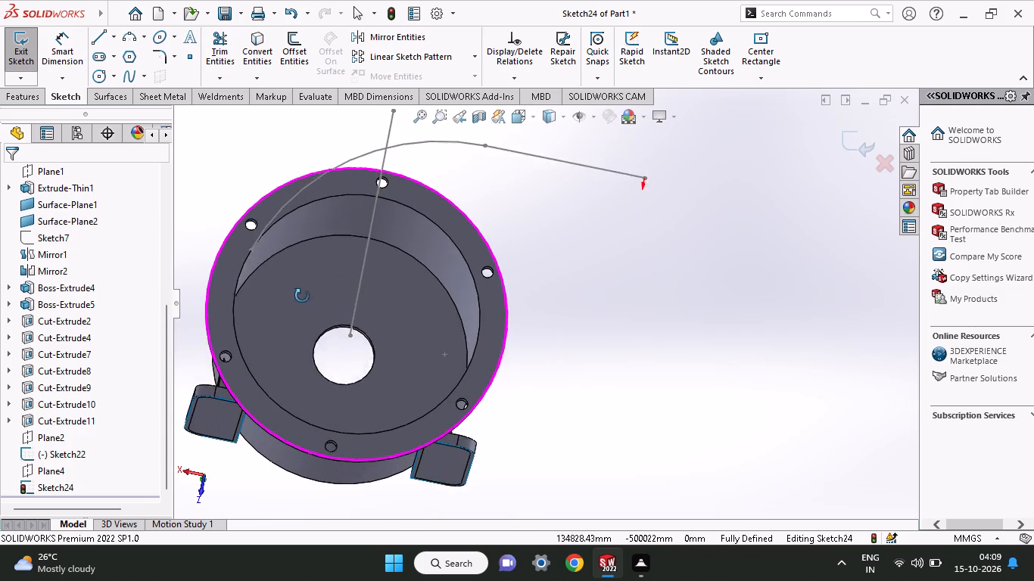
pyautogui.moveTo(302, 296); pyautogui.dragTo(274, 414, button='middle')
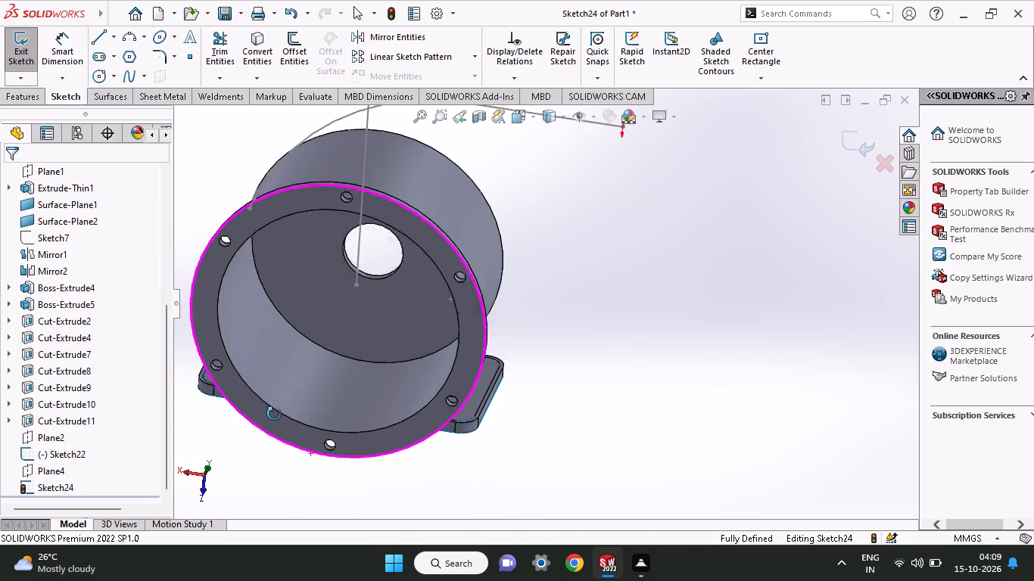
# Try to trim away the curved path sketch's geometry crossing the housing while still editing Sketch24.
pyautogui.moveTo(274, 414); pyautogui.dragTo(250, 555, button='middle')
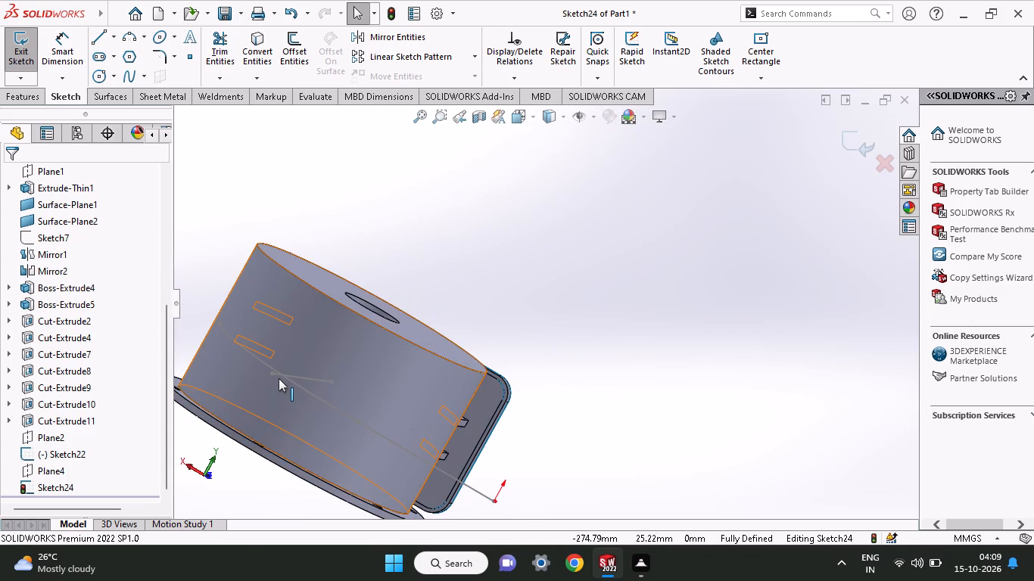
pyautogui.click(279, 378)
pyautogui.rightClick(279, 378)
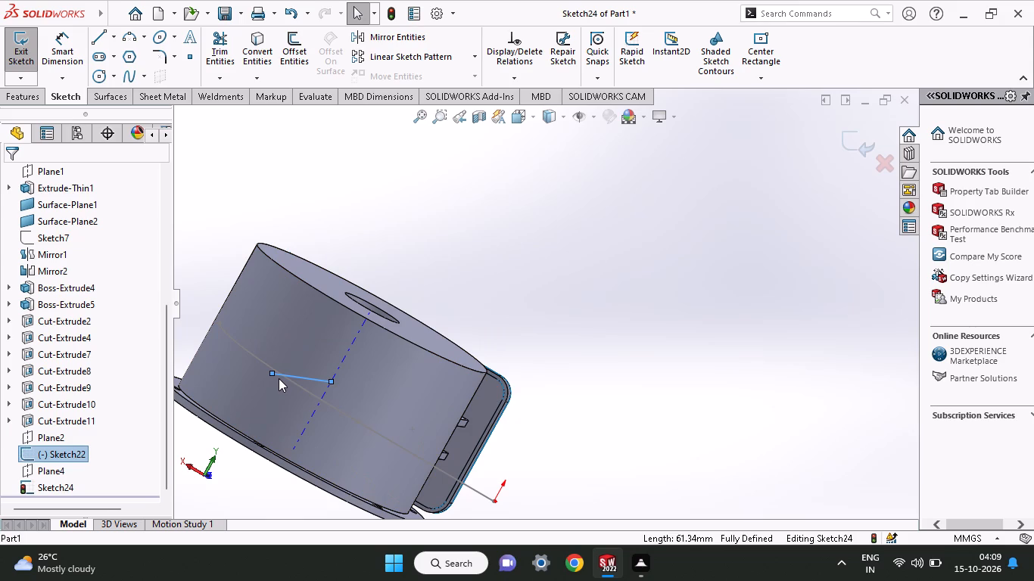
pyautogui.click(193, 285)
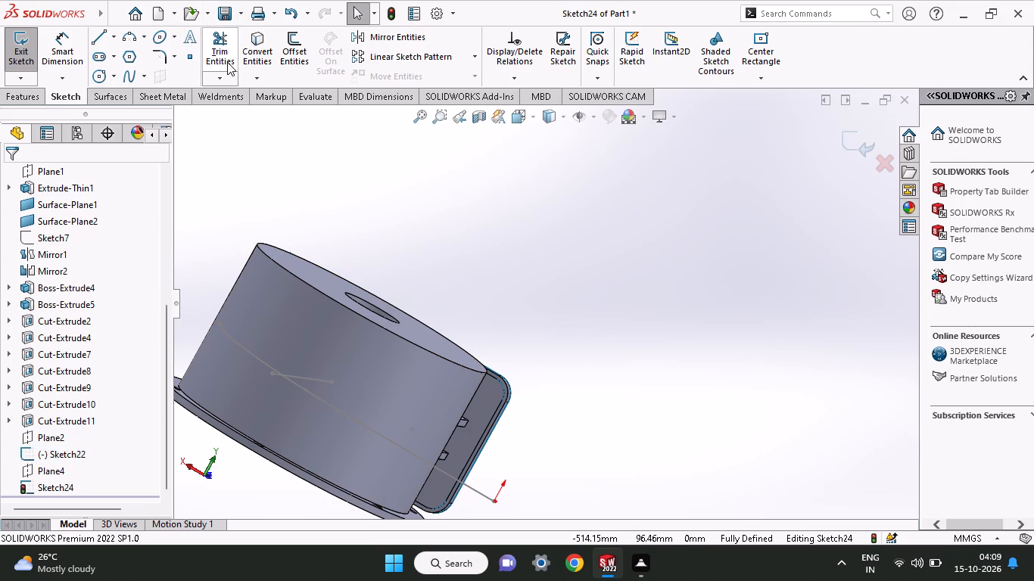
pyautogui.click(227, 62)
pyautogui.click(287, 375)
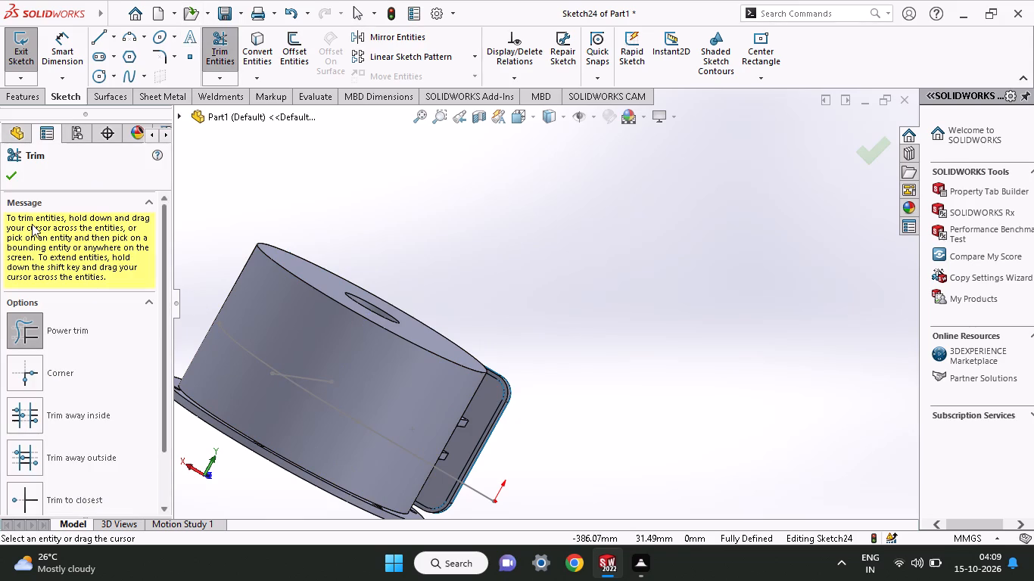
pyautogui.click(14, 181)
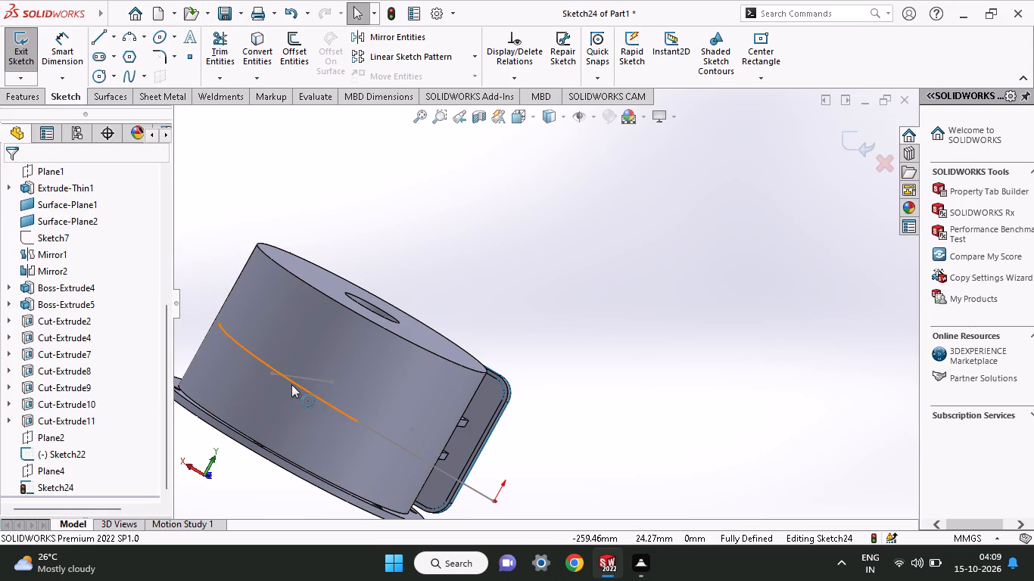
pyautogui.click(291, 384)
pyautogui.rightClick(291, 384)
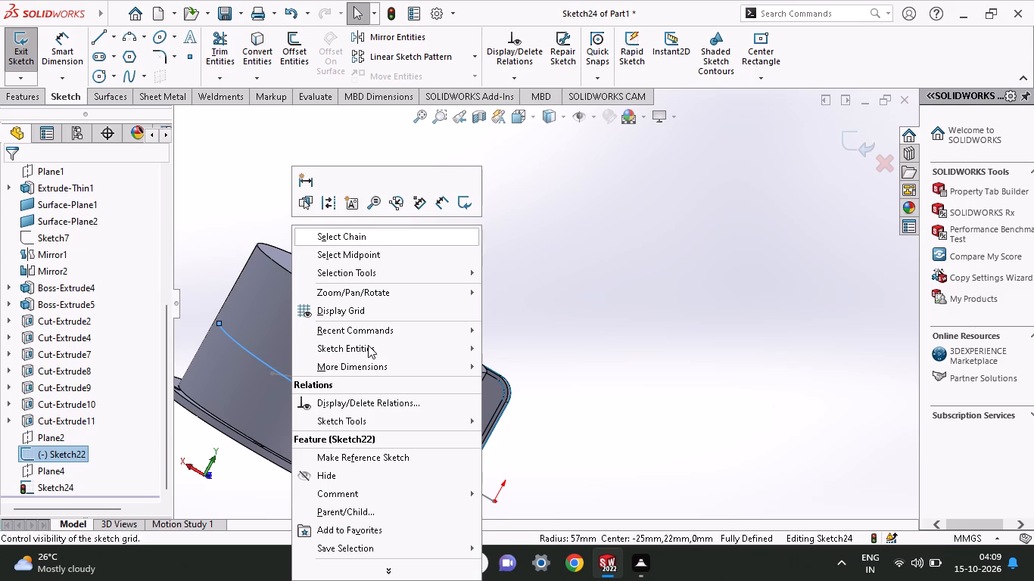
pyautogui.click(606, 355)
# Hide Sketch22, the sketch containing the curved path and its vertical centerline.
pyautogui.moveTo(606, 355); pyautogui.dragTo(617, 191, button='middle')
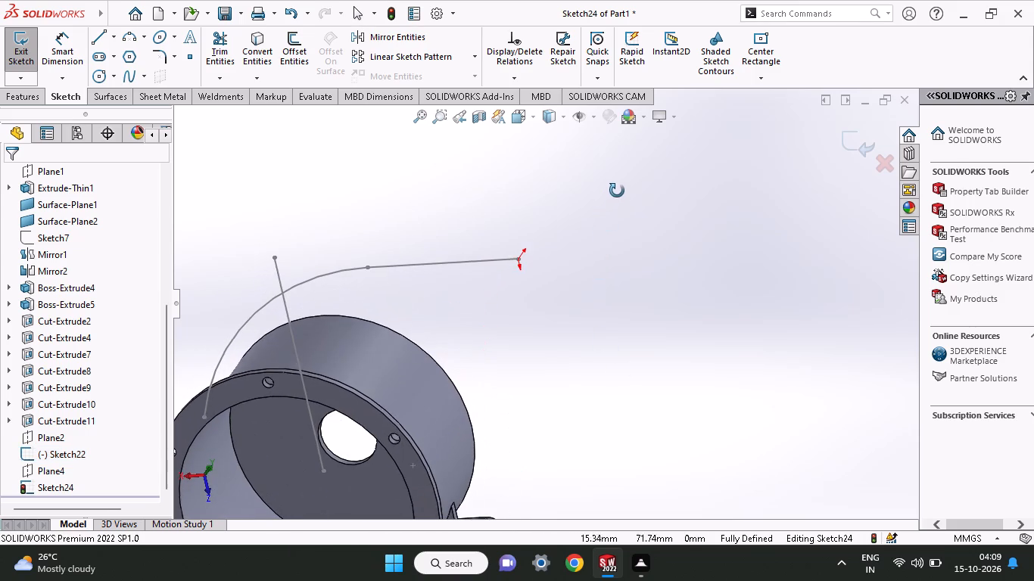
pyautogui.moveTo(617, 191); pyautogui.dragTo(641, 201, button='middle')
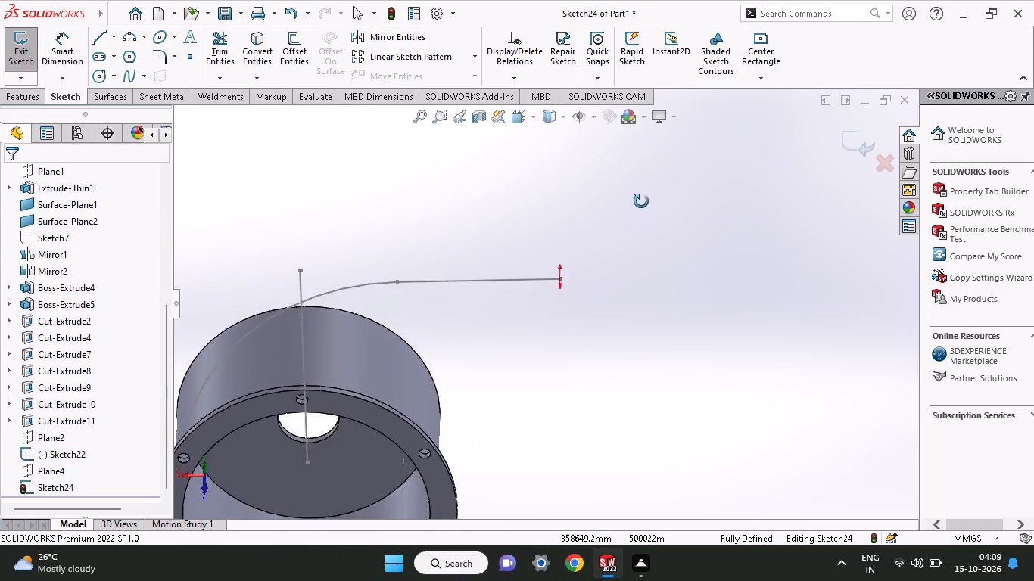
pyautogui.moveTo(641, 201); pyautogui.dragTo(646, 173, button='middle')
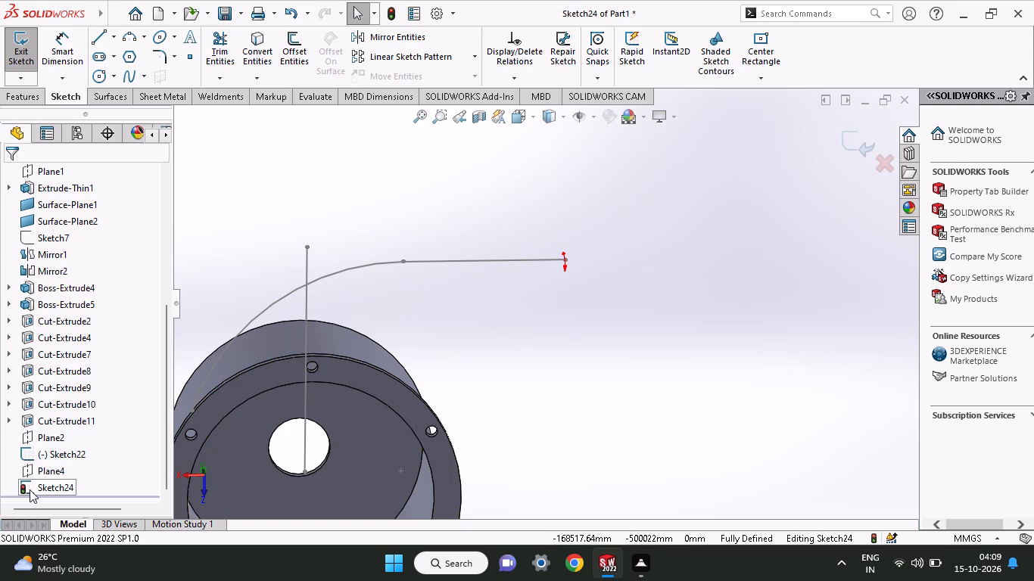
pyautogui.rightClick(30, 458)
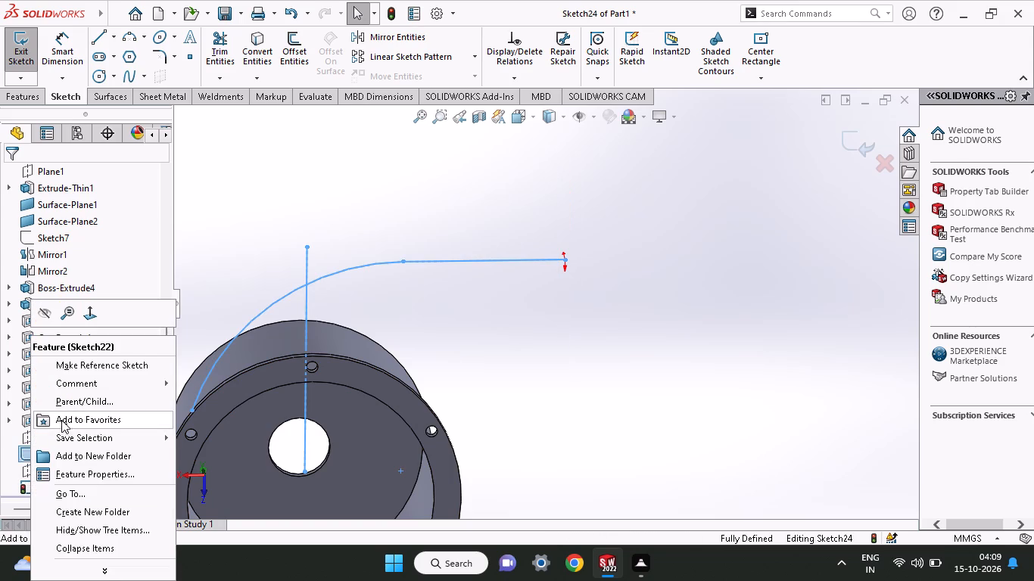
pyautogui.click(50, 321)
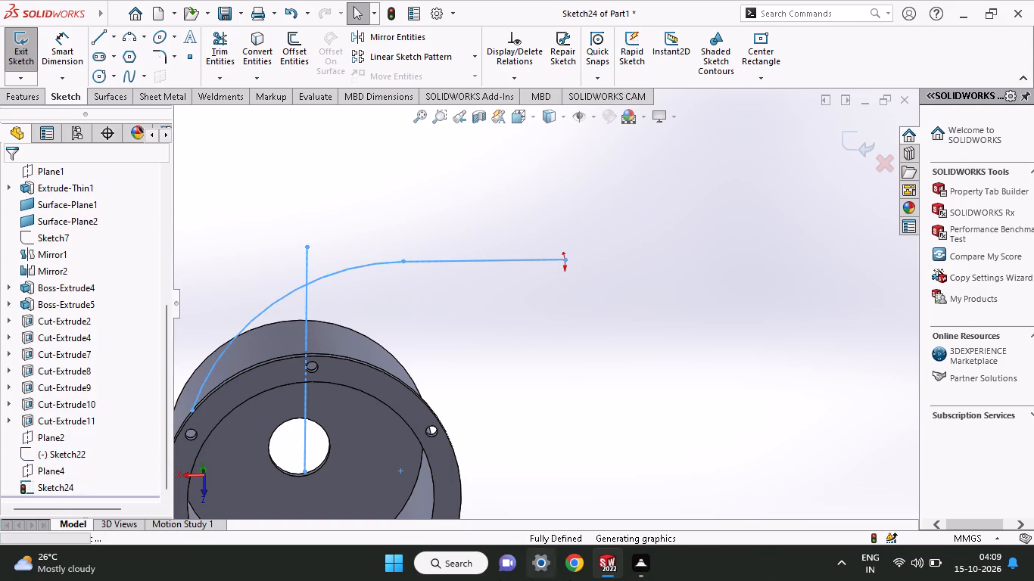
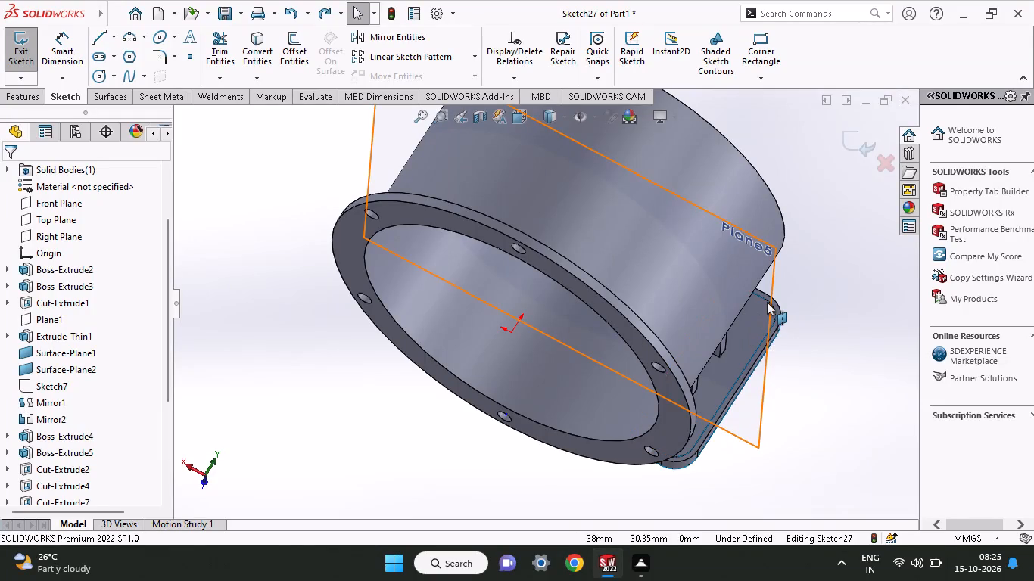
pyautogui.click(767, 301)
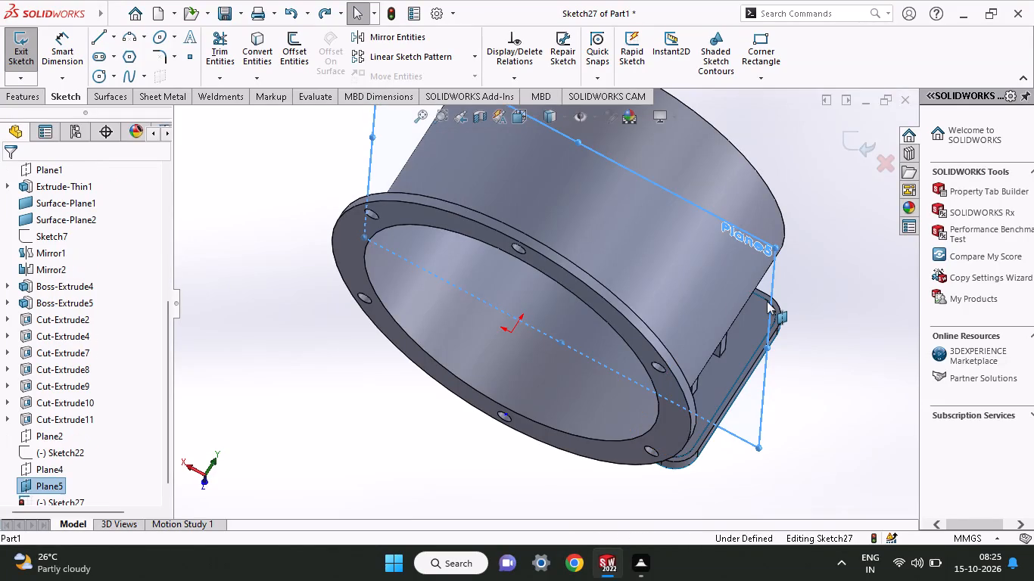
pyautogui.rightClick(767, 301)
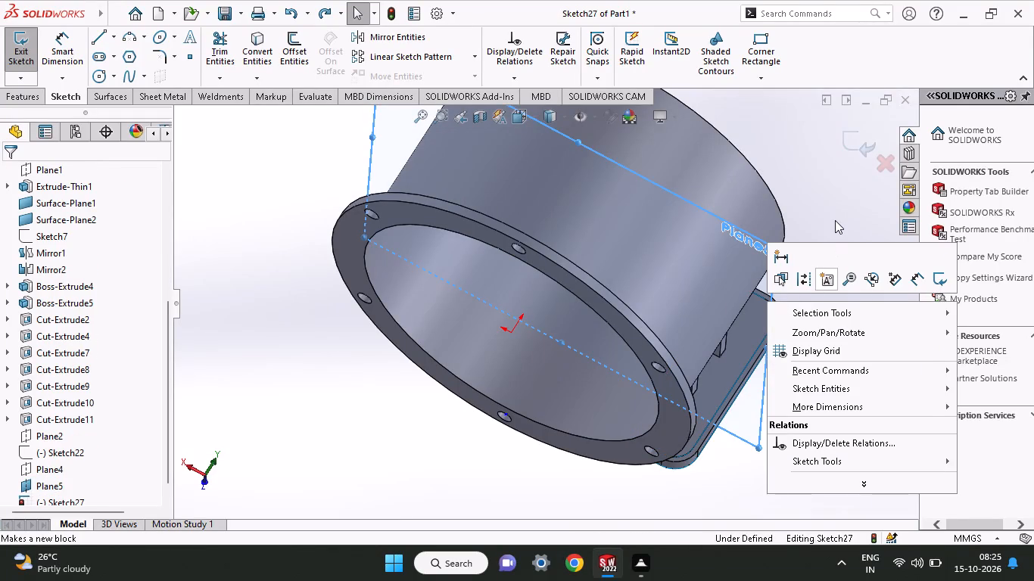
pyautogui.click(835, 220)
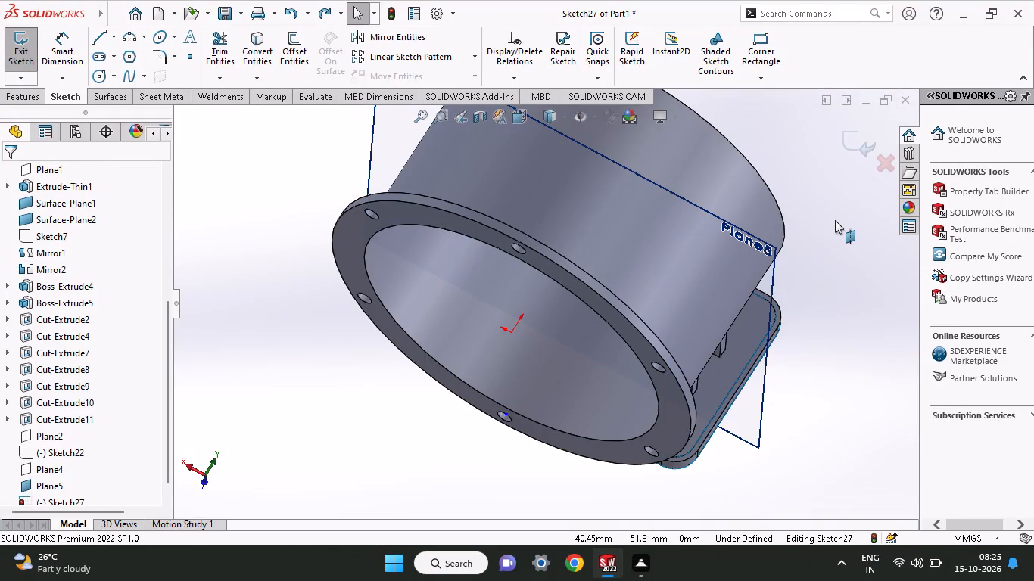
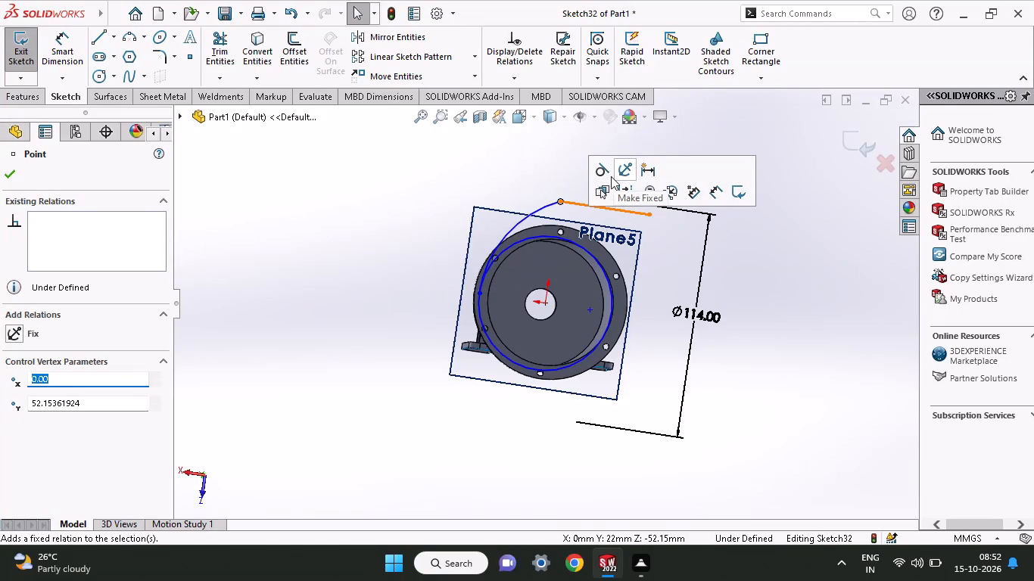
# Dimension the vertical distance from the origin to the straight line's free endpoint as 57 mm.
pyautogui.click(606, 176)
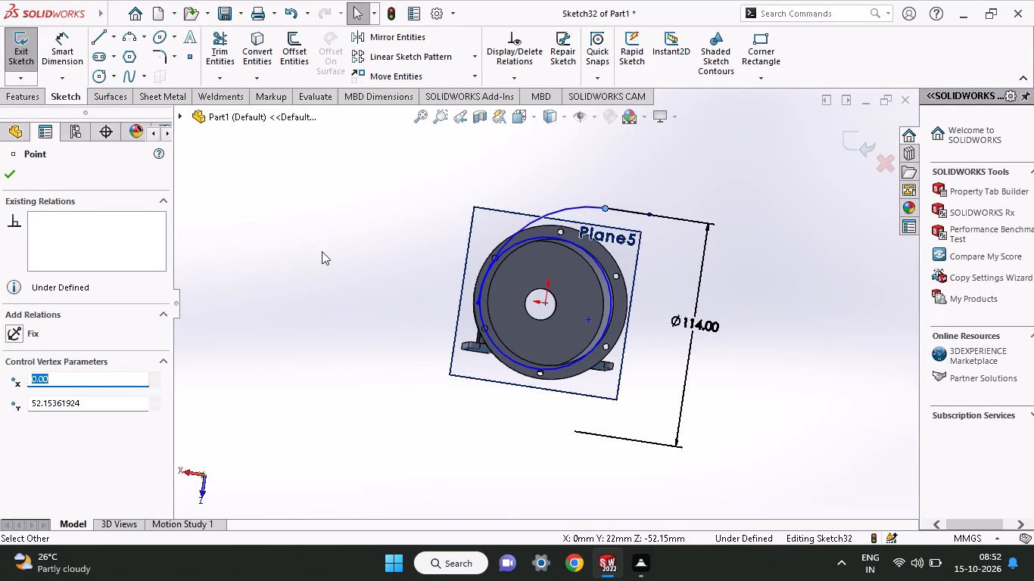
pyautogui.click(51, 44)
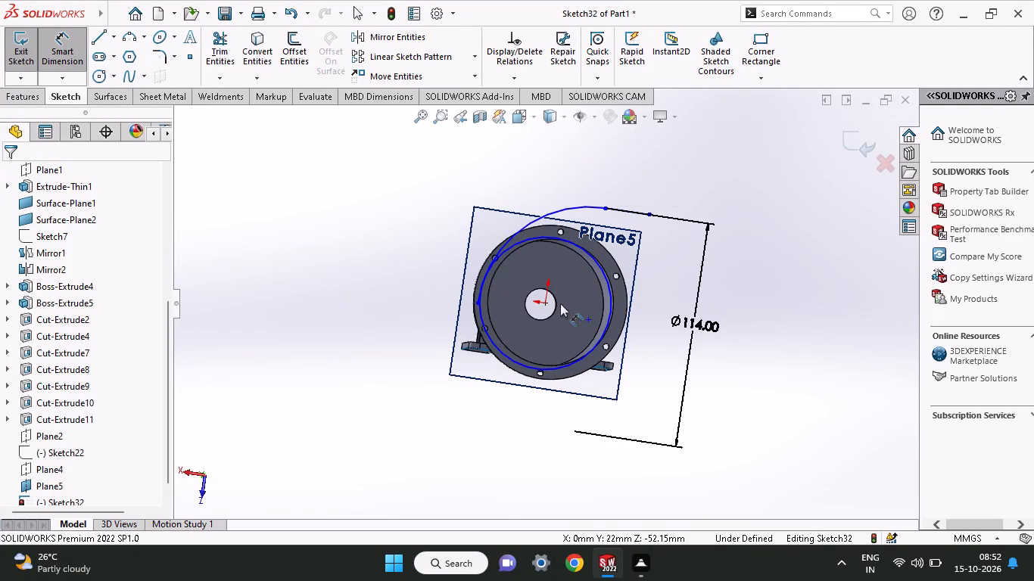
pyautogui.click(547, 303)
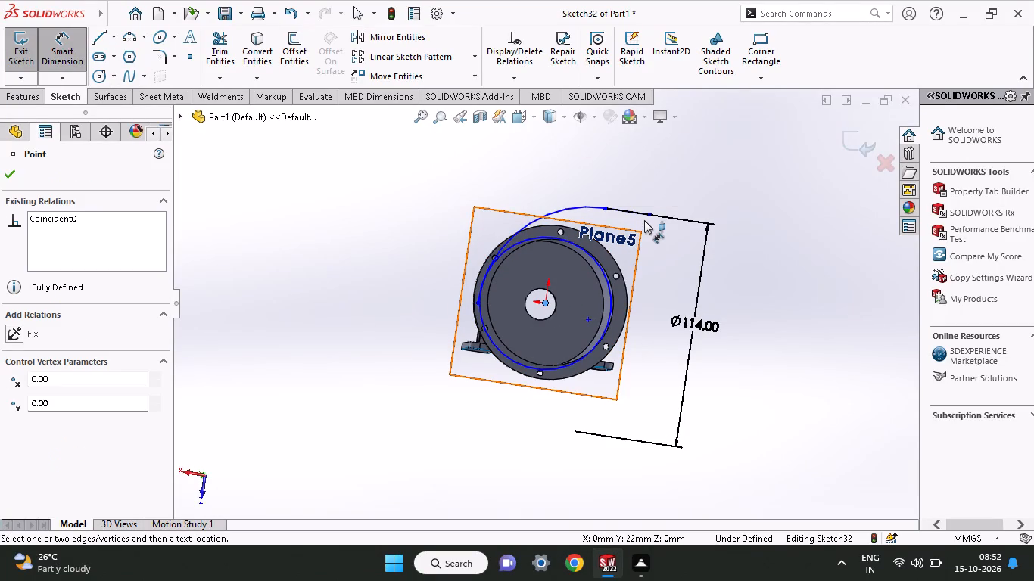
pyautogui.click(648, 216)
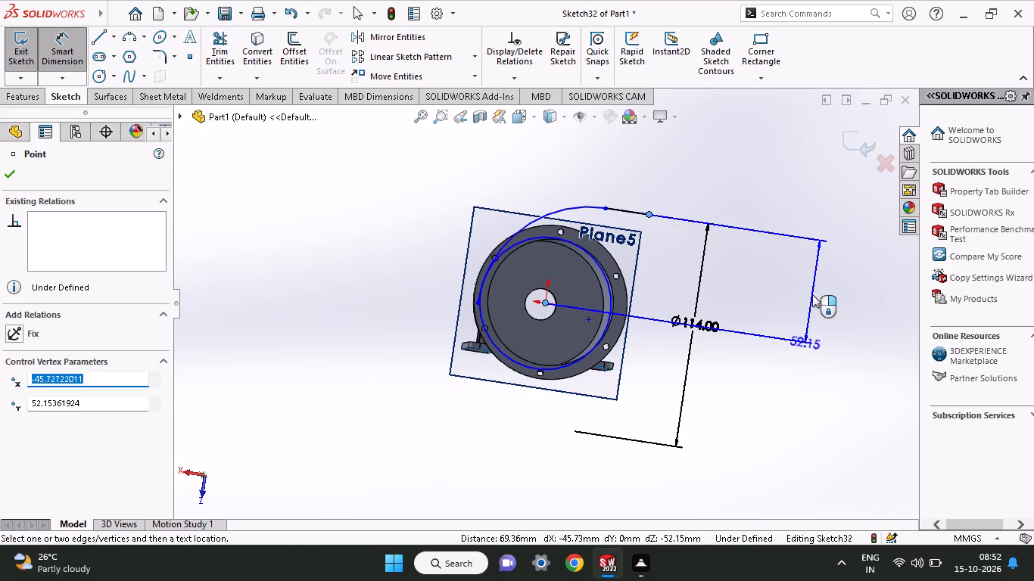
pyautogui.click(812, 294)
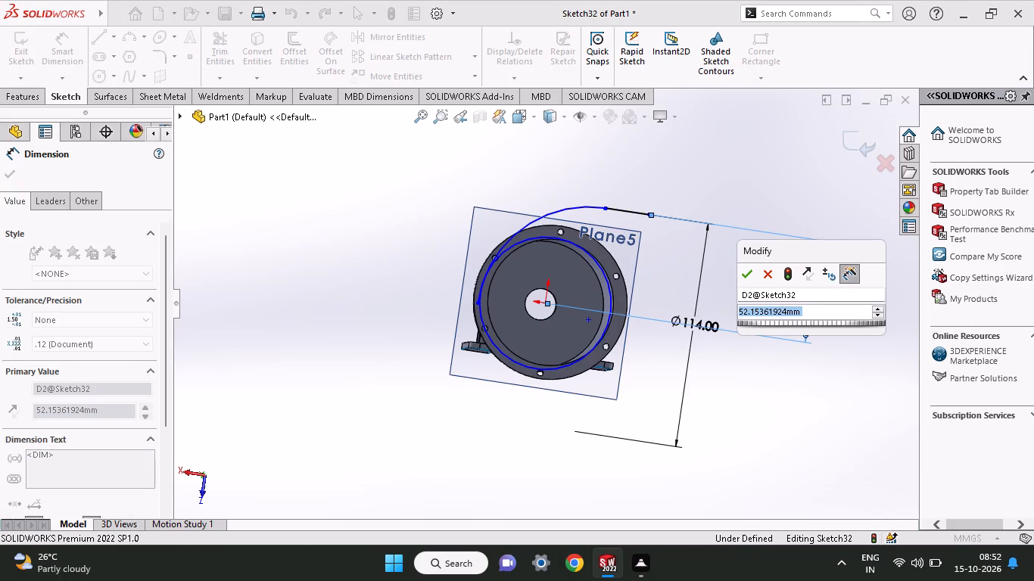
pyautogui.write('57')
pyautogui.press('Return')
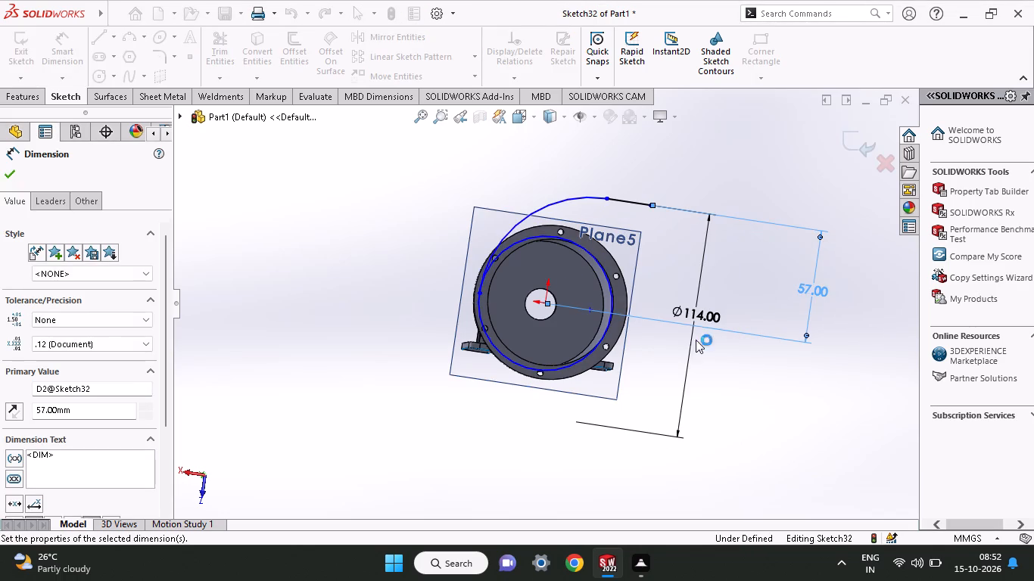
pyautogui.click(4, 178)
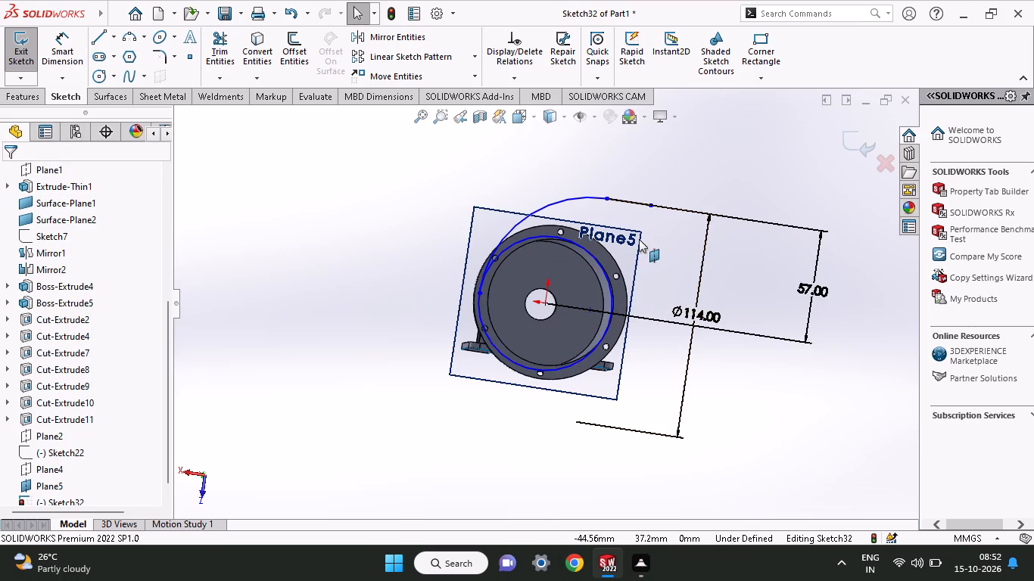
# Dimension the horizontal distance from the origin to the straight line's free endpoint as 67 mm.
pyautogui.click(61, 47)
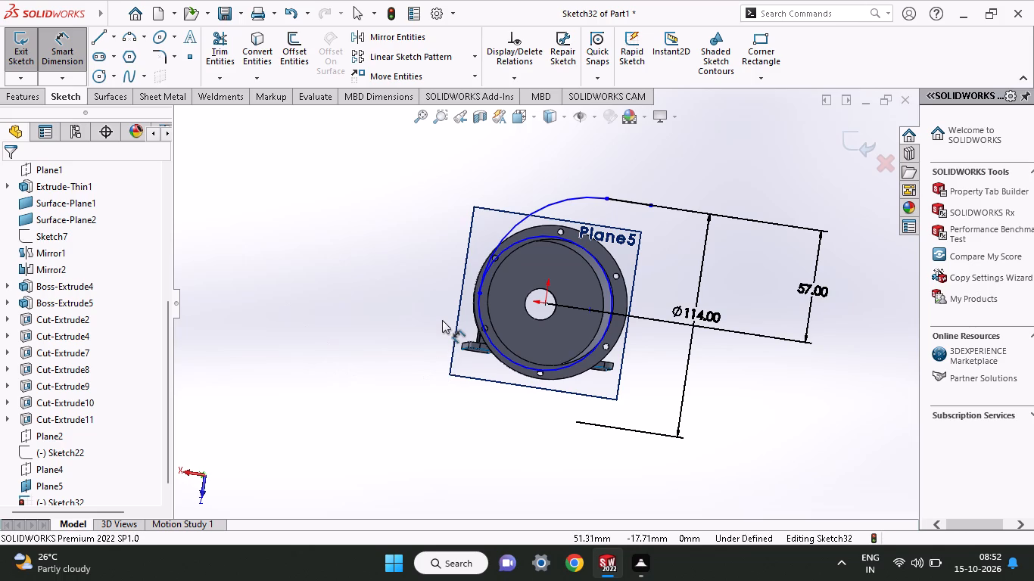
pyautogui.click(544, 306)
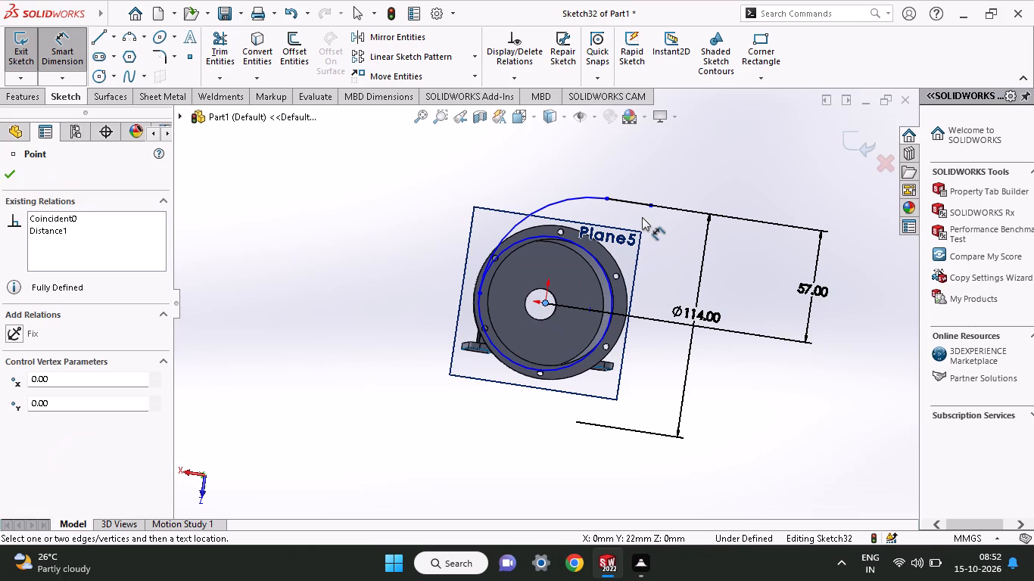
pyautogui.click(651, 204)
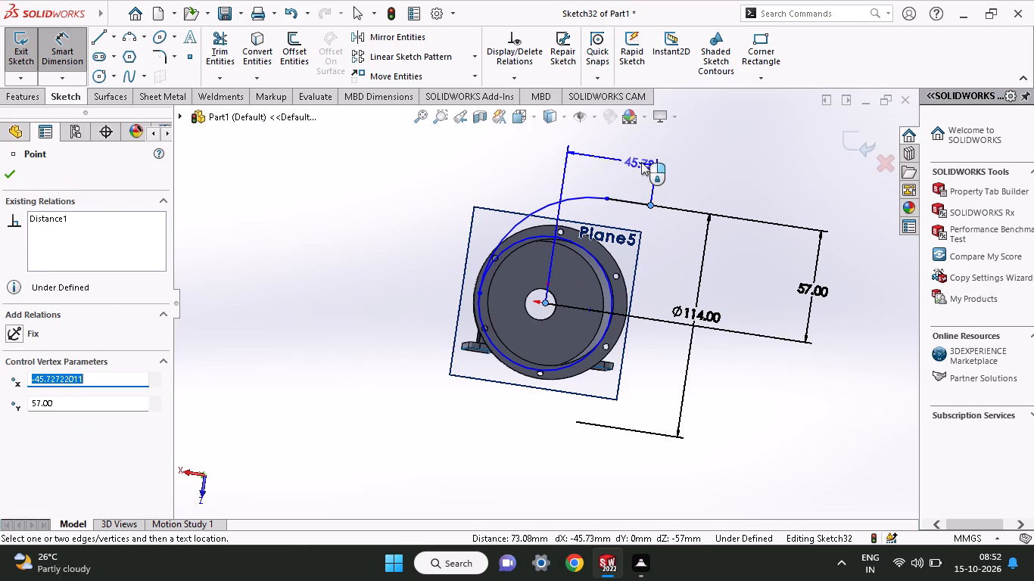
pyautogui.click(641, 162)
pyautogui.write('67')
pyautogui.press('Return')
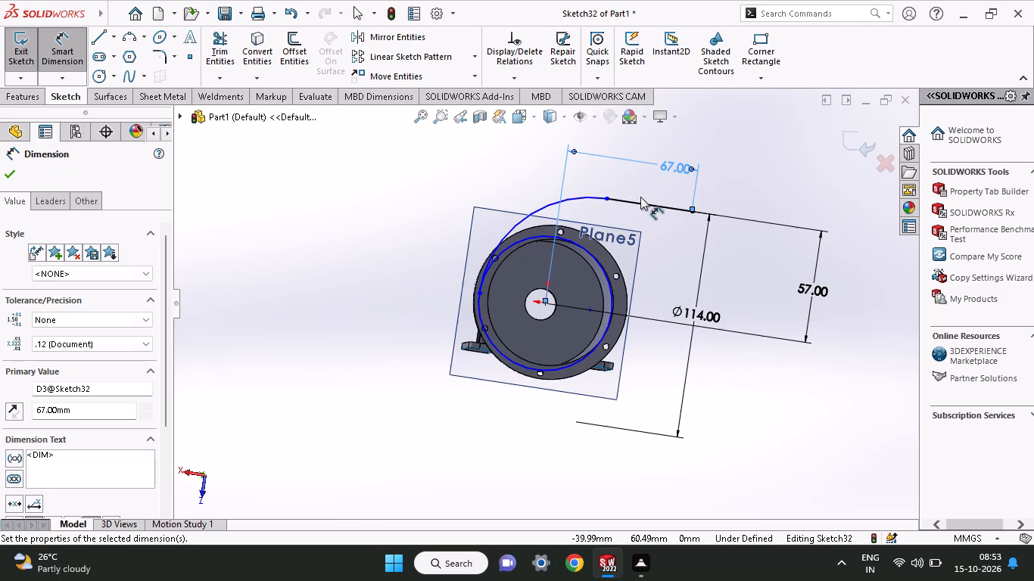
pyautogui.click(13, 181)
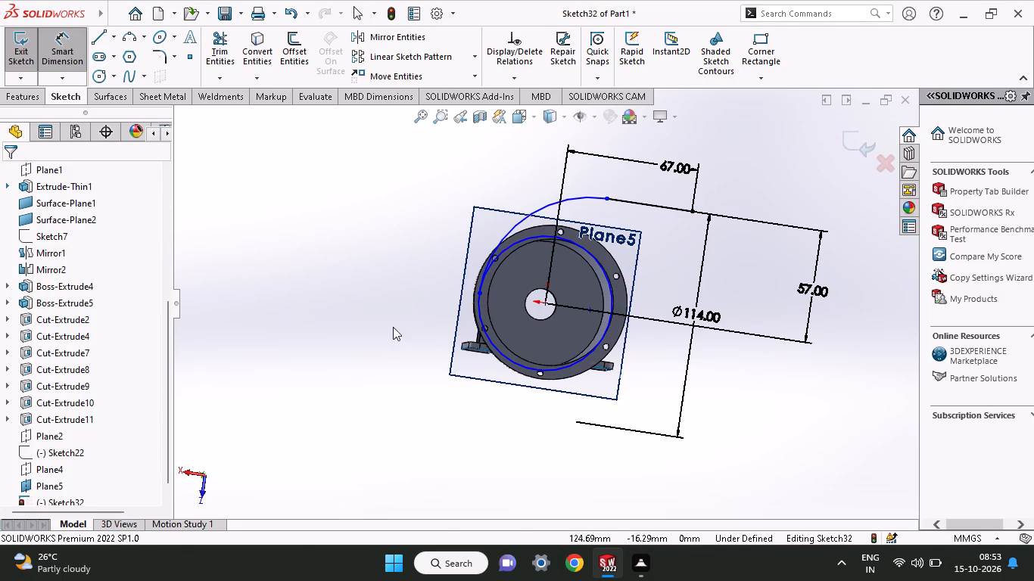
# Trim away the full circle around the housing body, leaving the large arc and its straight line.
pyautogui.moveTo(662, 278); pyautogui.dragTo(566, 293, button='middle')
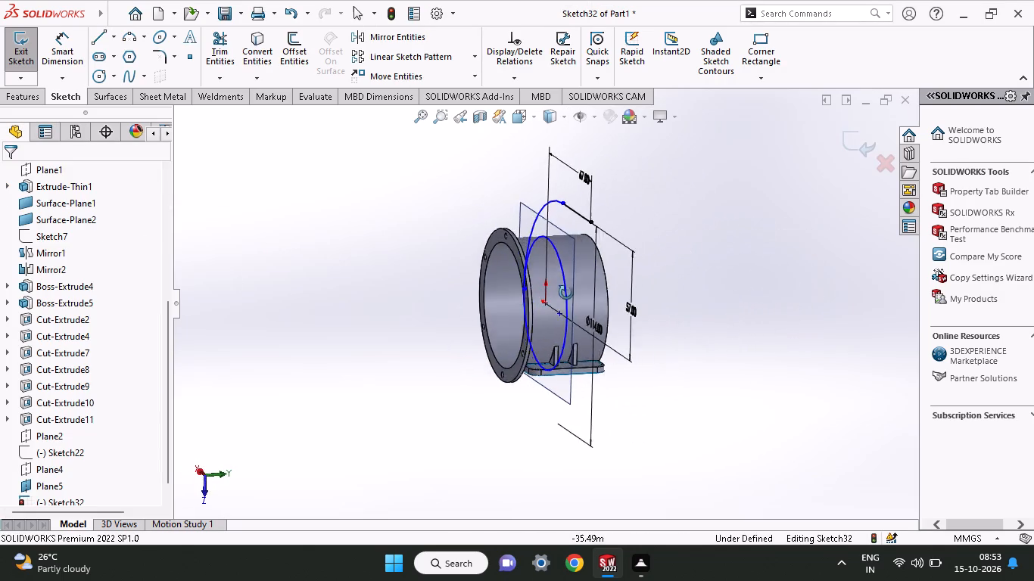
pyautogui.moveTo(566, 293); pyautogui.dragTo(575, 260, button='middle')
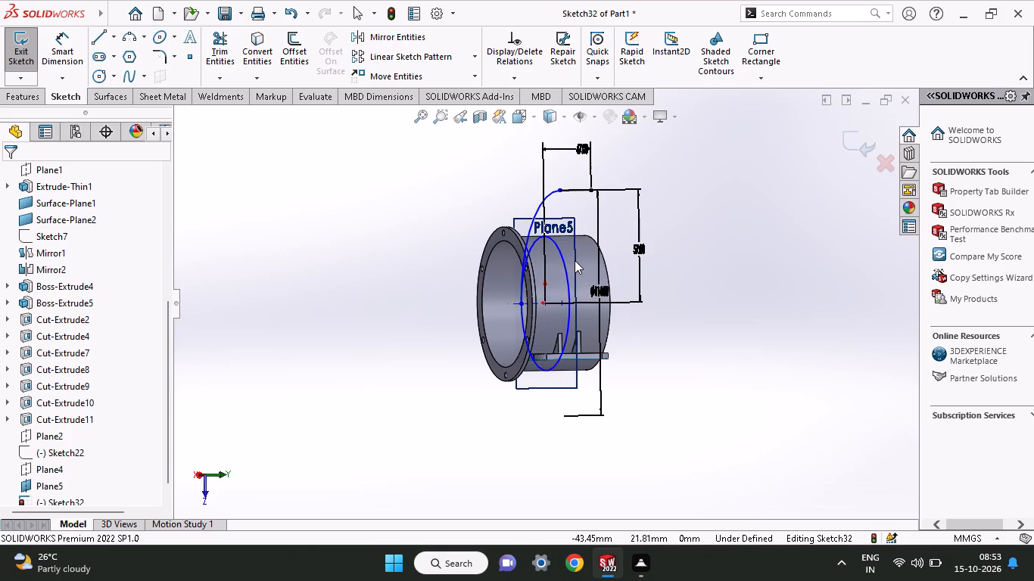
pyautogui.moveTo(575, 260); pyautogui.dragTo(628, 274, button='middle')
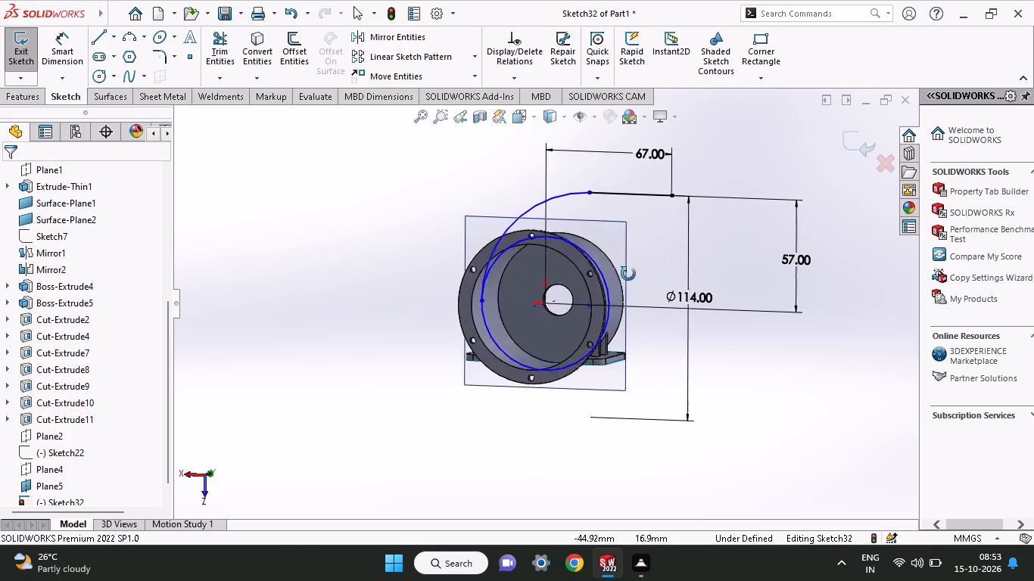
pyautogui.moveTo(628, 274); pyautogui.dragTo(578, 284, button='middle')
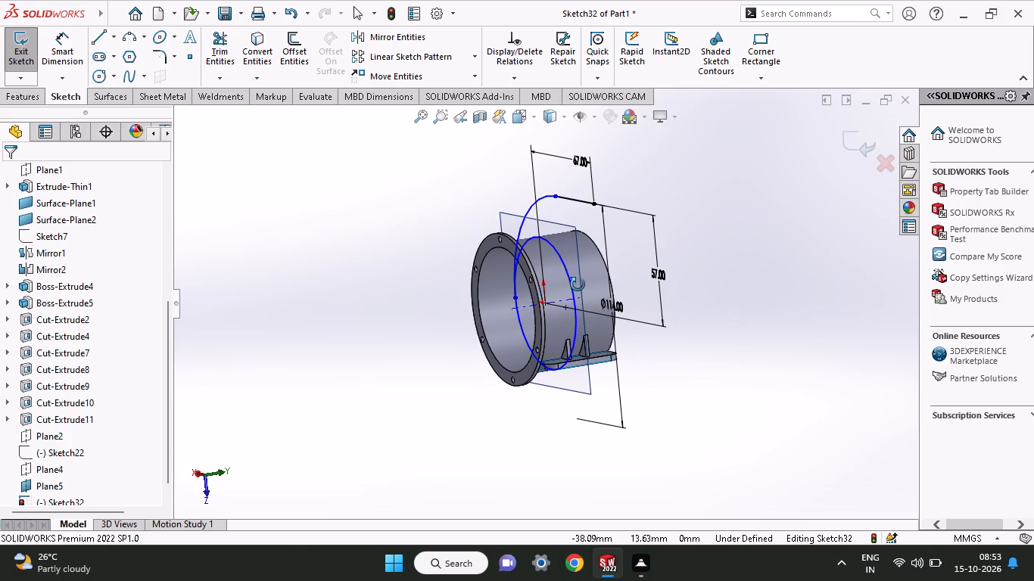
pyautogui.moveTo(578, 284); pyautogui.dragTo(609, 282, button='middle')
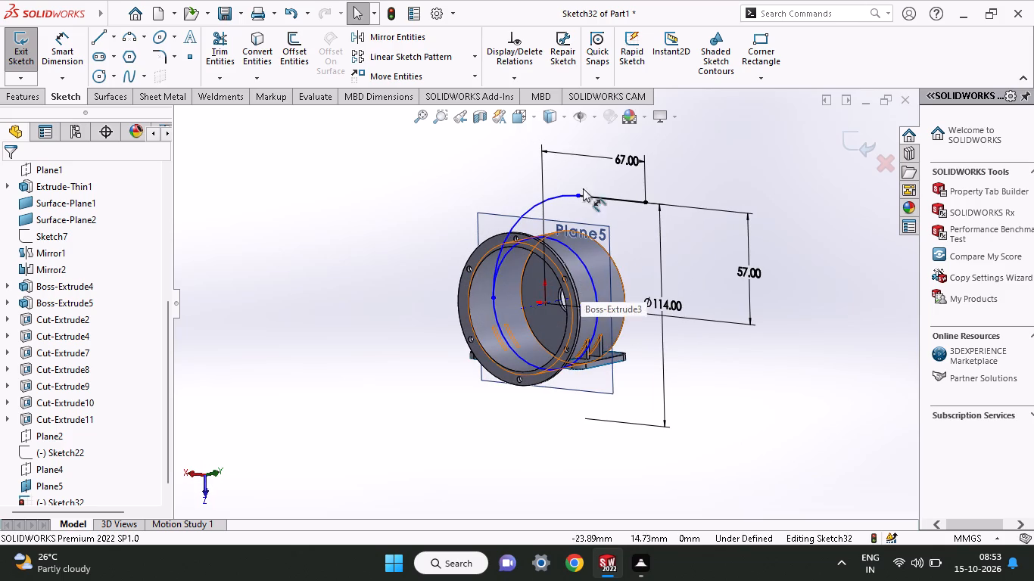
pyautogui.click(213, 59)
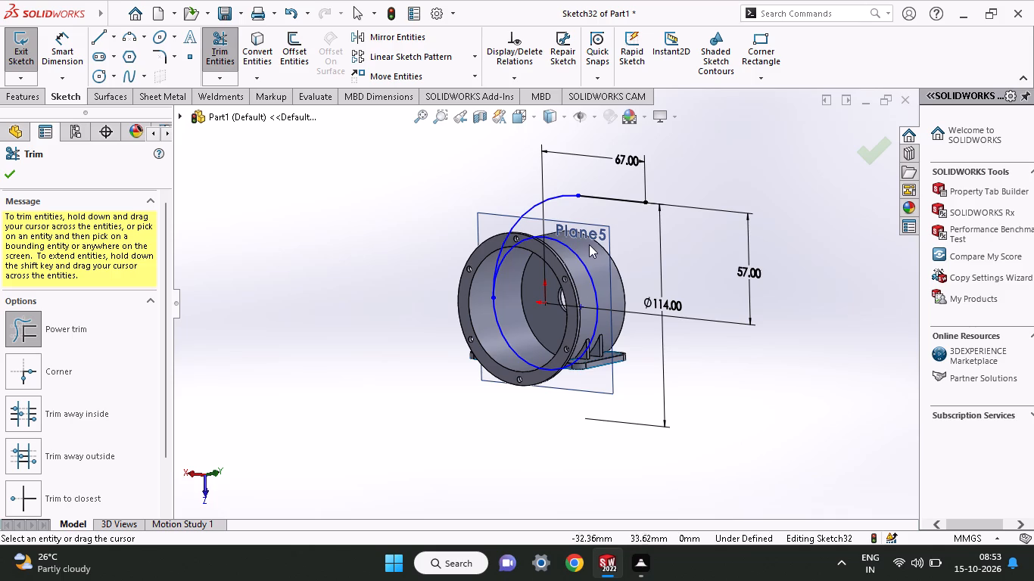
pyautogui.moveTo(586, 249); pyautogui.dragTo(577, 269)
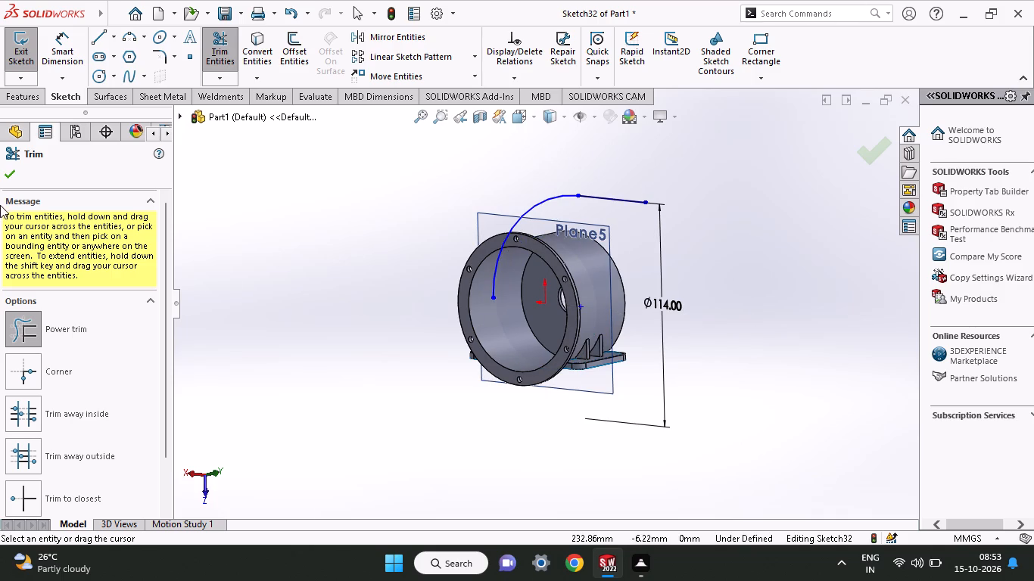
pyautogui.click(5, 173)
# Trim away the remaining arc and straight line in Sketch32, and exit the emptied sketch.
pyautogui.moveTo(320, 418); pyautogui.dragTo(375, 427, button='middle')
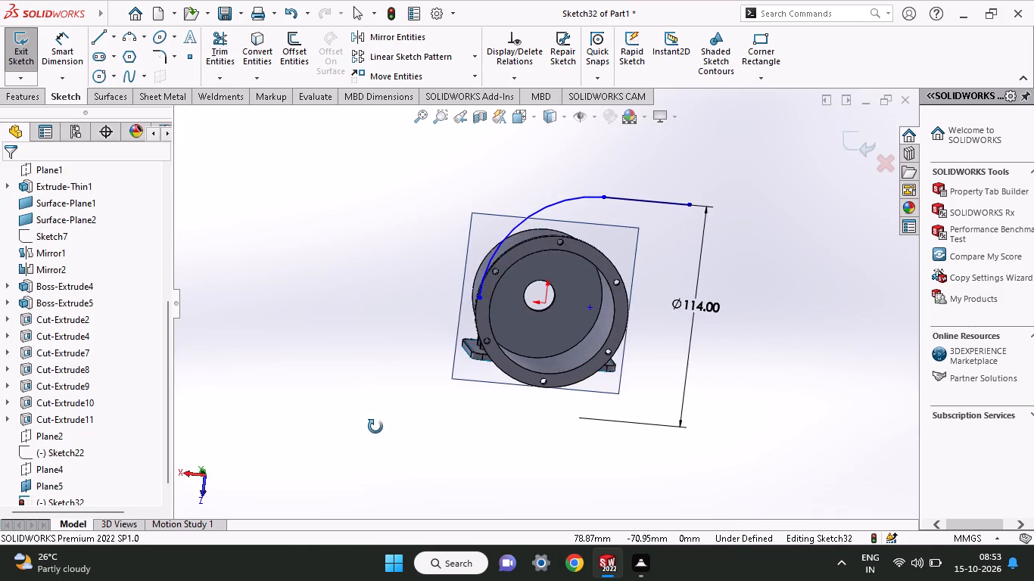
pyautogui.moveTo(375, 427); pyautogui.dragTo(338, 401, button='middle')
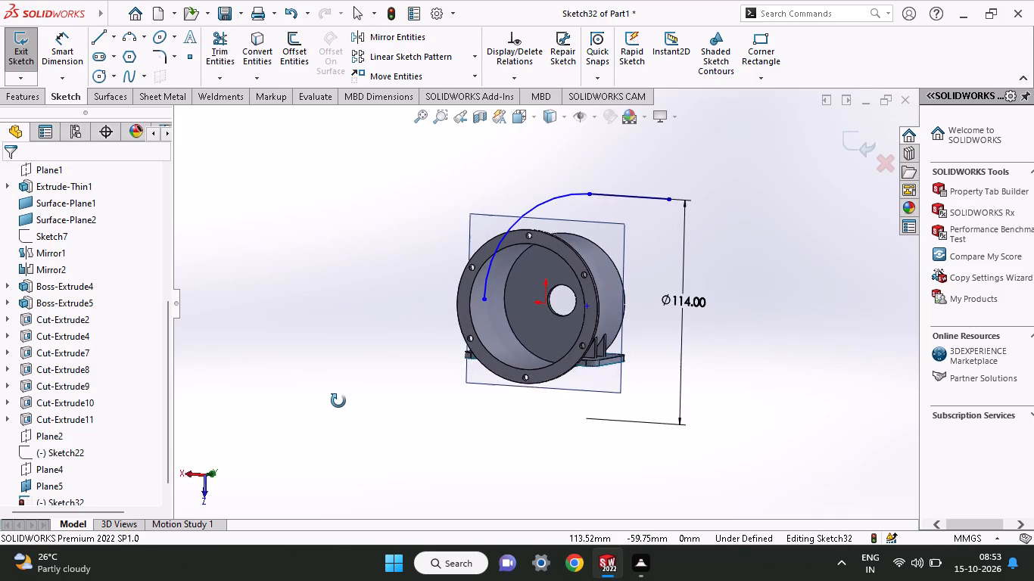
pyautogui.moveTo(338, 401); pyautogui.dragTo(325, 415, button='middle')
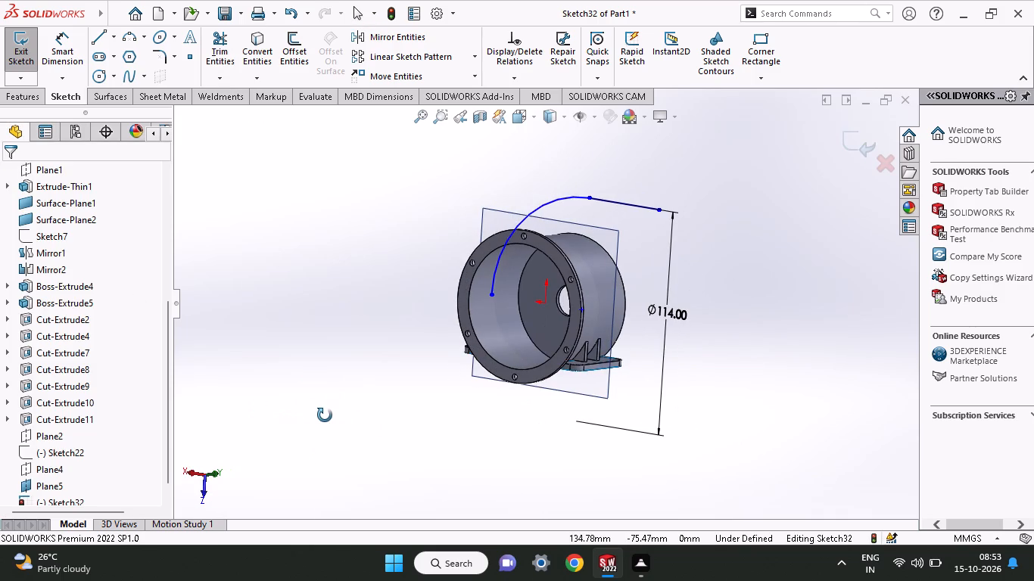
pyautogui.moveTo(325, 415); pyautogui.dragTo(344, 415, button='middle')
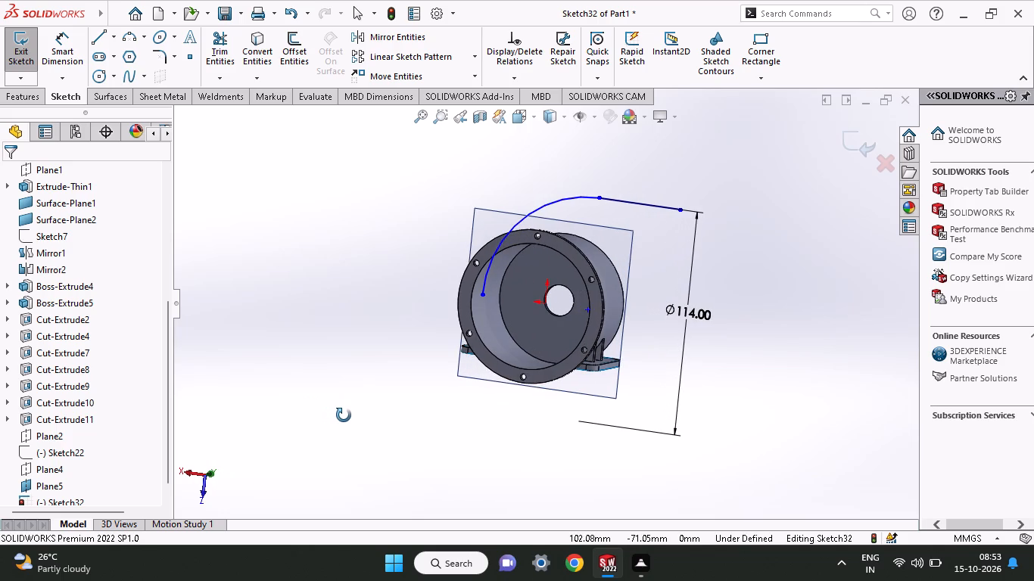
pyautogui.moveTo(344, 415); pyautogui.dragTo(476, 437, button='middle')
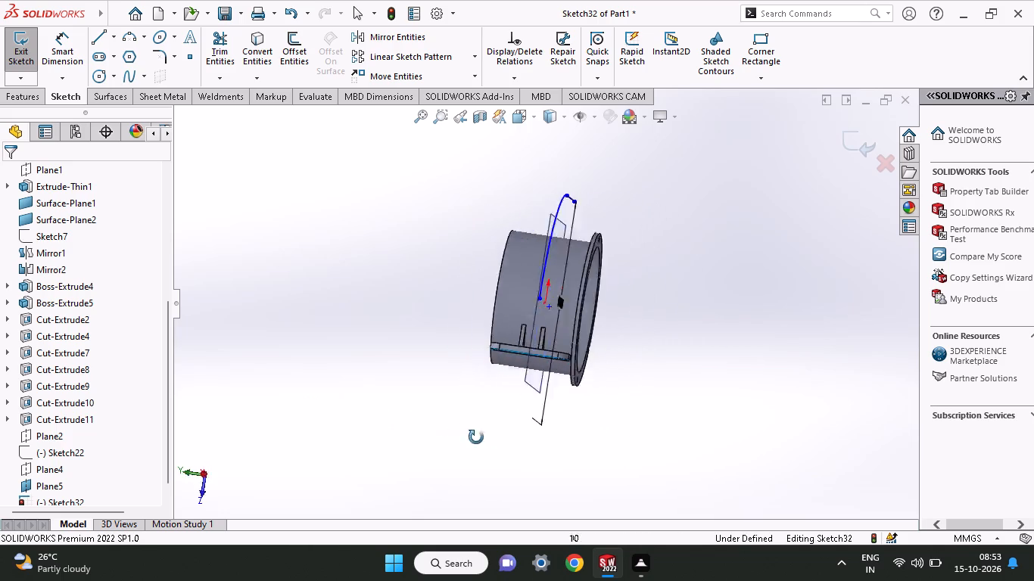
pyautogui.moveTo(476, 437); pyautogui.dragTo(570, 453, button='middle')
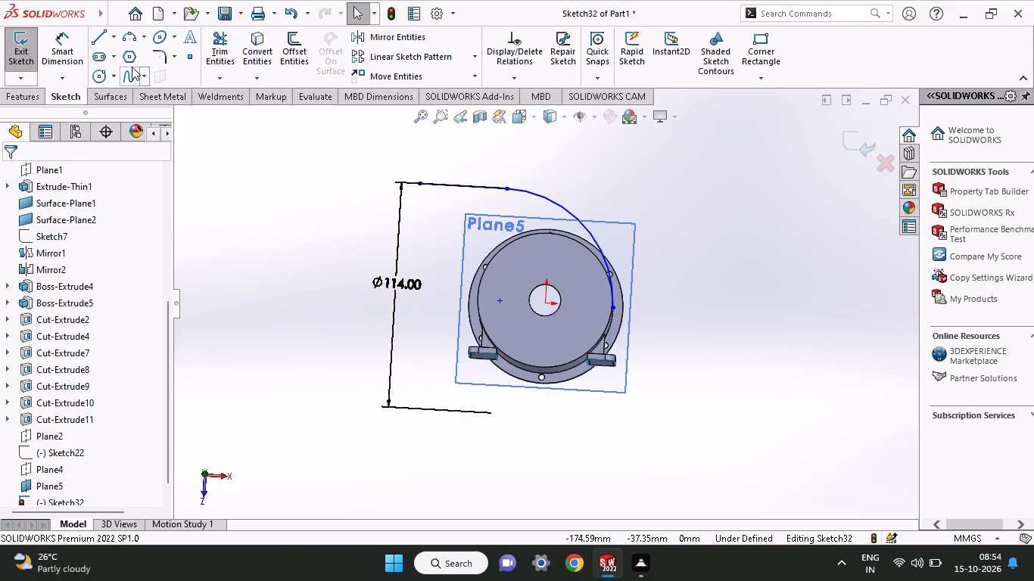
pyautogui.click(232, 44)
pyautogui.moveTo(600, 196); pyautogui.dragTo(560, 291)
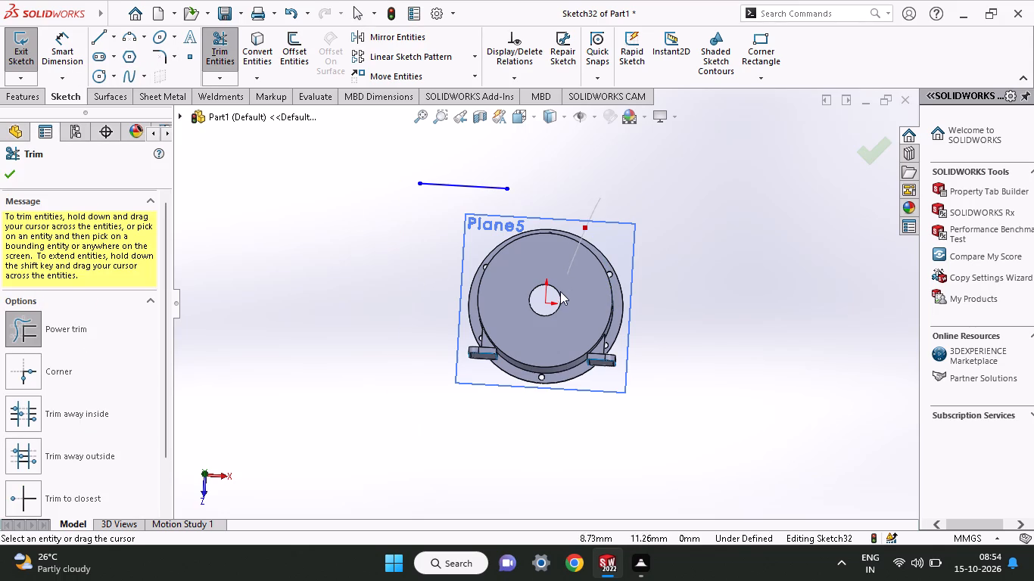
pyautogui.moveTo(560, 291); pyautogui.dragTo(672, 269)
pyautogui.moveTo(493, 157); pyautogui.dragTo(438, 255)
pyautogui.rightClick(436, 256)
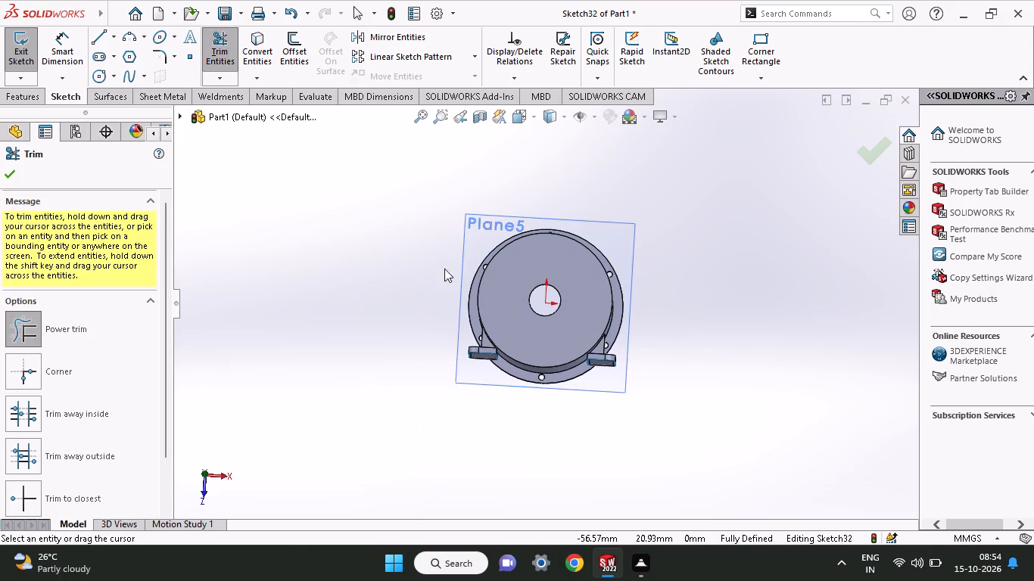
pyautogui.click(406, 269)
pyautogui.click(0, 179)
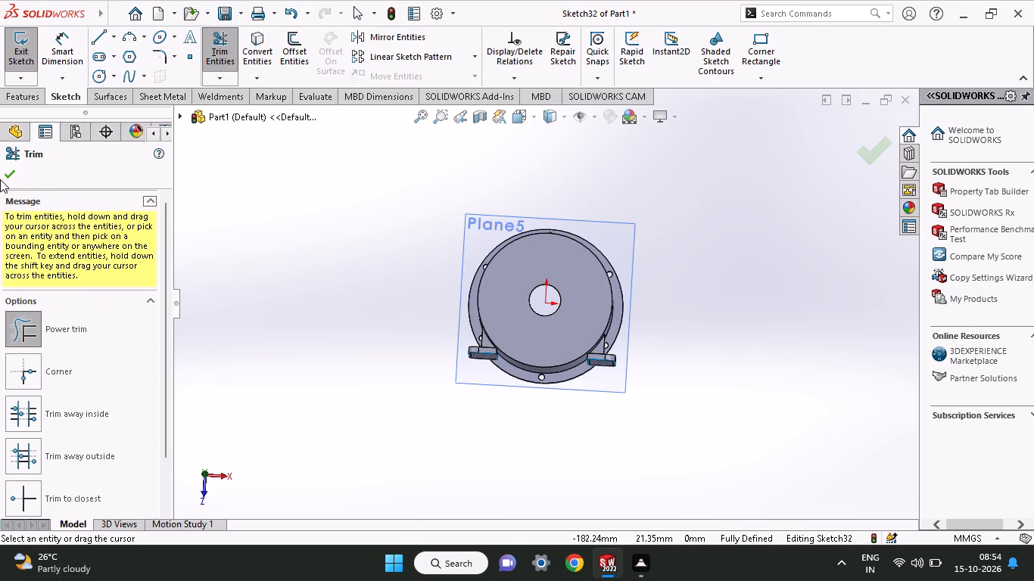
pyautogui.click(11, 175)
pyautogui.click(486, 245)
pyautogui.rightClick(486, 245)
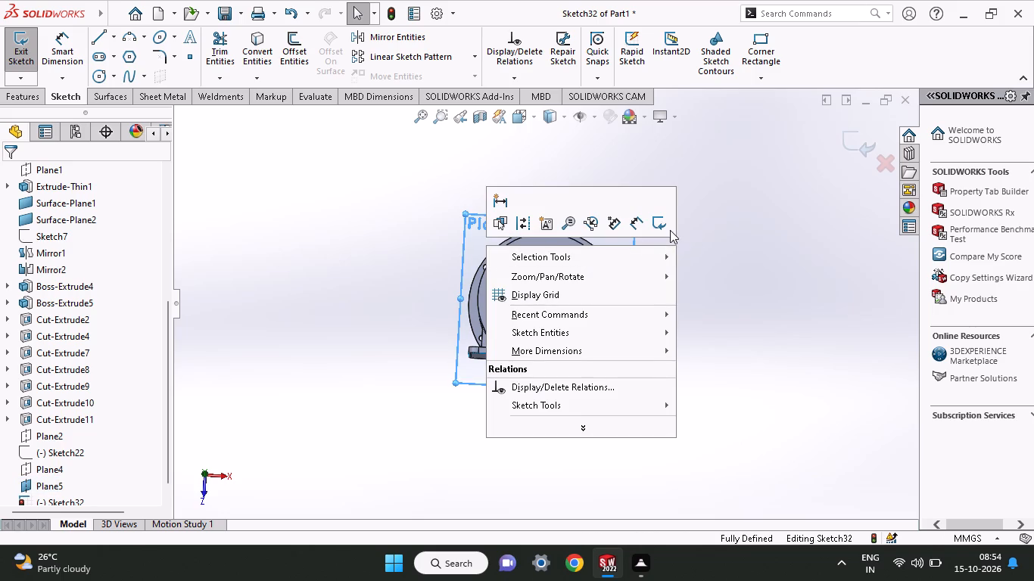
pyautogui.click(670, 230)
# Hide Plane5 around the motor housing.
pyautogui.moveTo(657, 320); pyautogui.dragTo(670, 327, button='middle')
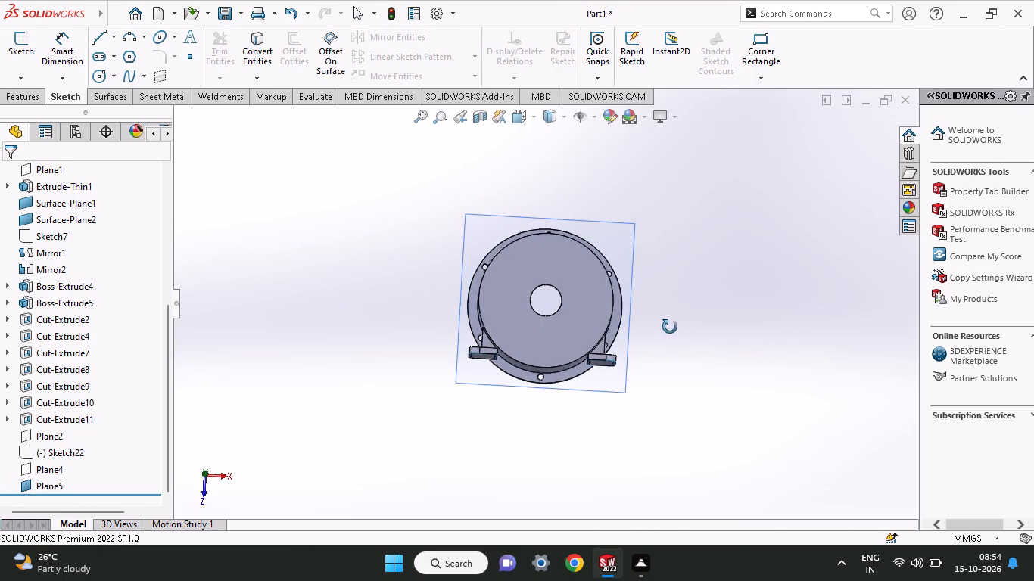
pyautogui.moveTo(670, 327); pyautogui.dragTo(864, 337, button='middle')
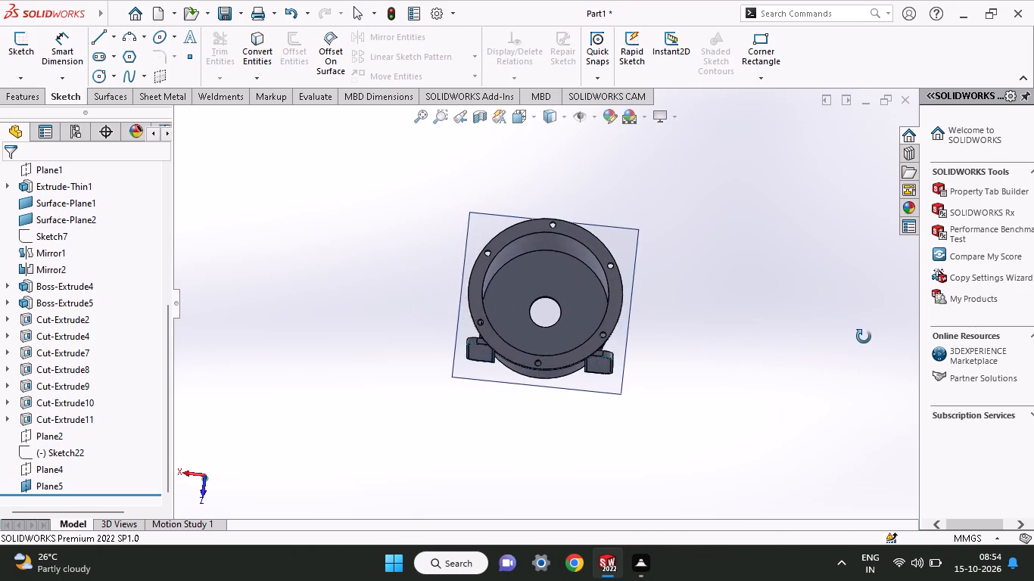
pyautogui.moveTo(864, 337); pyautogui.dragTo(875, 368, button='middle')
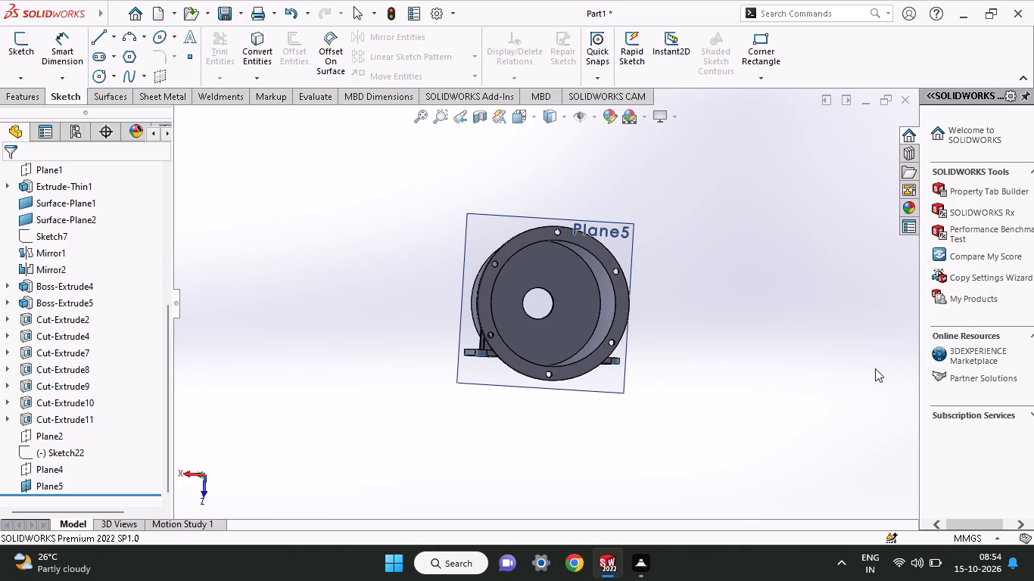
pyautogui.middleClick(760, 366)
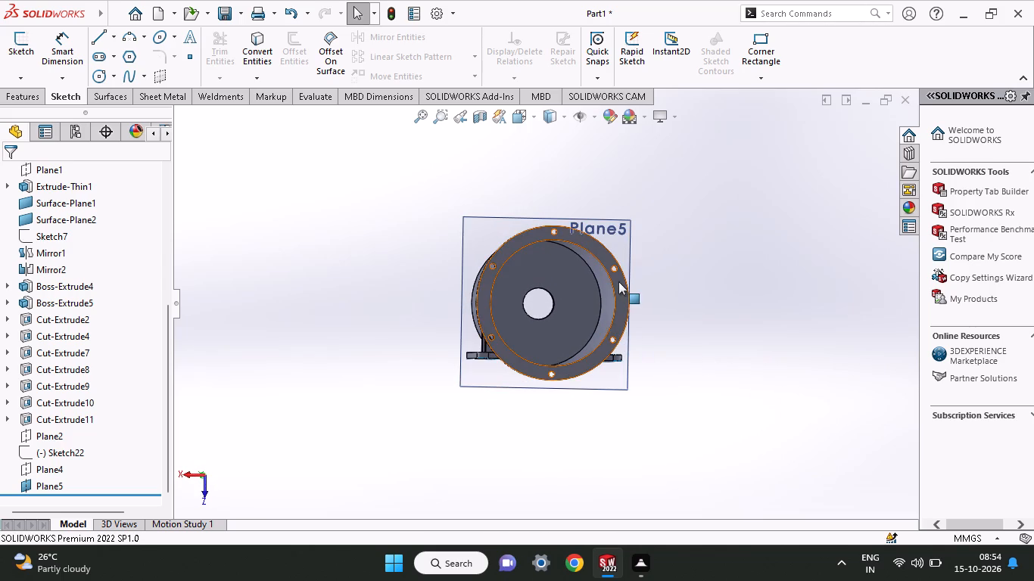
pyautogui.click(615, 242)
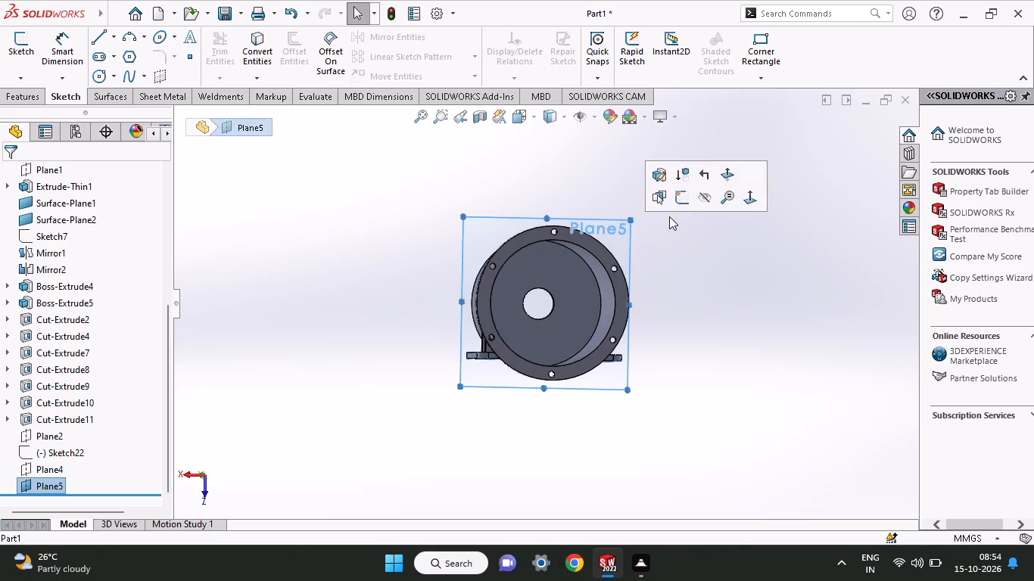
pyautogui.click(697, 199)
pyautogui.moveTo(689, 207); pyautogui.dragTo(675, 233, button='middle')
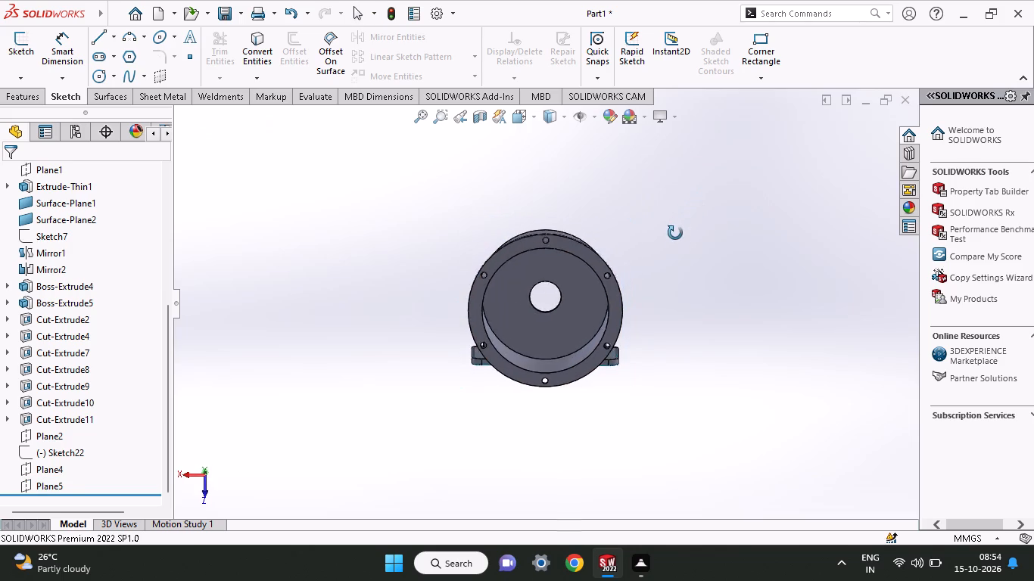
# Show Plane2 across the motor housing.
pyautogui.moveTo(675, 233); pyautogui.dragTo(663, 258, button='middle')
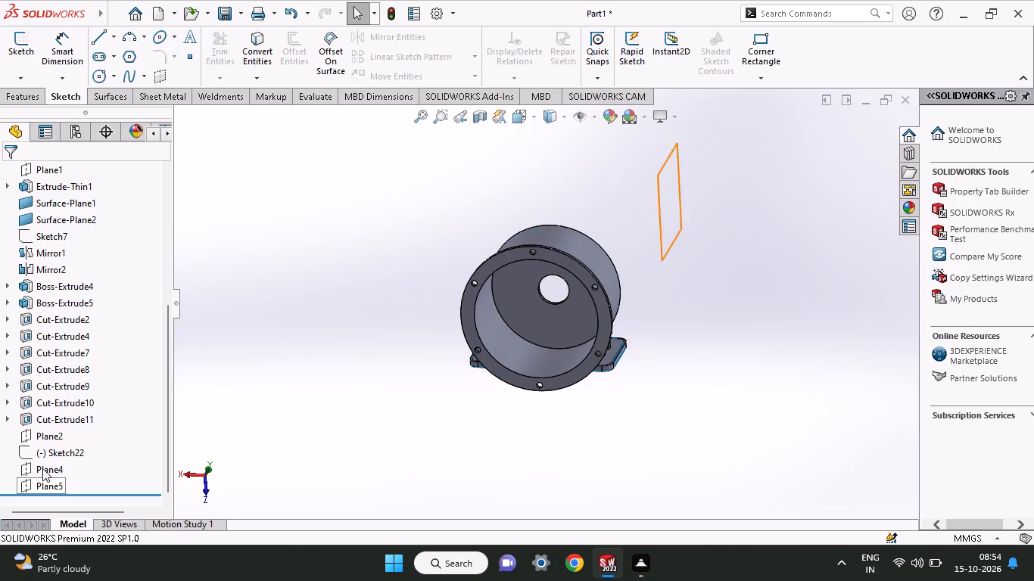
pyautogui.click(46, 435)
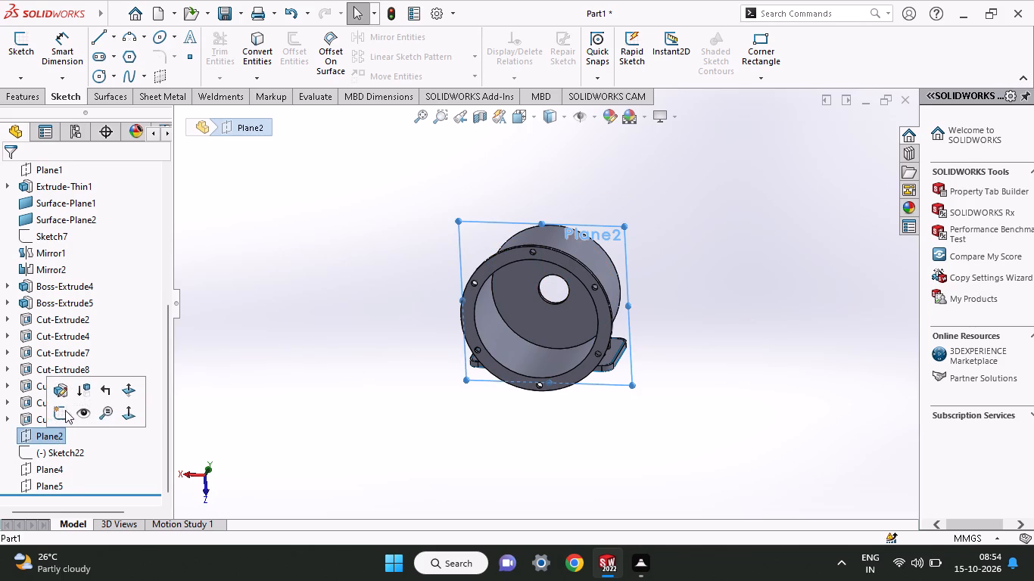
pyautogui.click(77, 412)
# Start a new sketch on Plane2 with the Circle tool, viewing the housing from its open flange end.
pyautogui.moveTo(286, 350); pyautogui.dragTo(327, 361, button='middle')
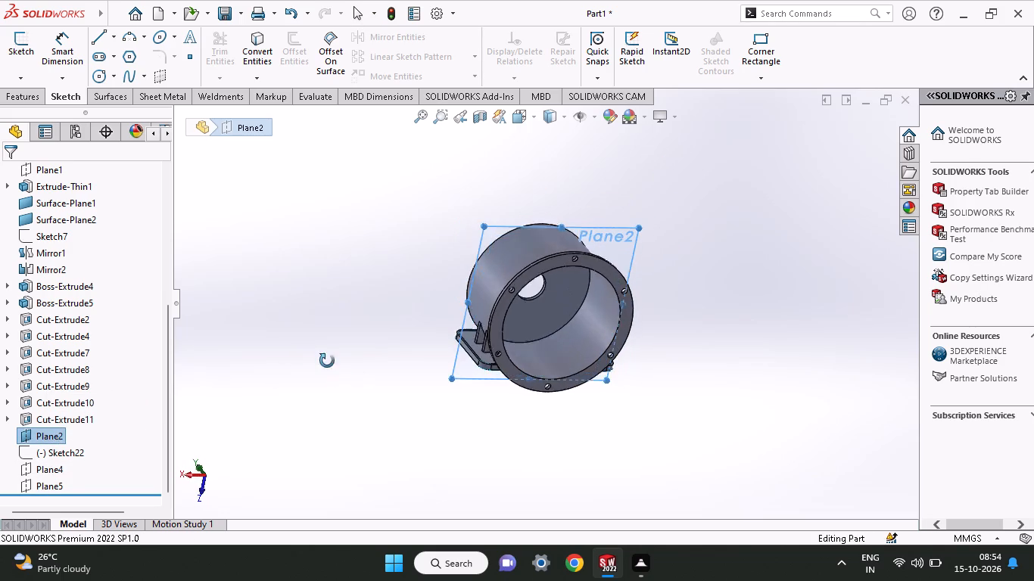
pyautogui.moveTo(327, 361); pyautogui.dragTo(327, 332, button='middle')
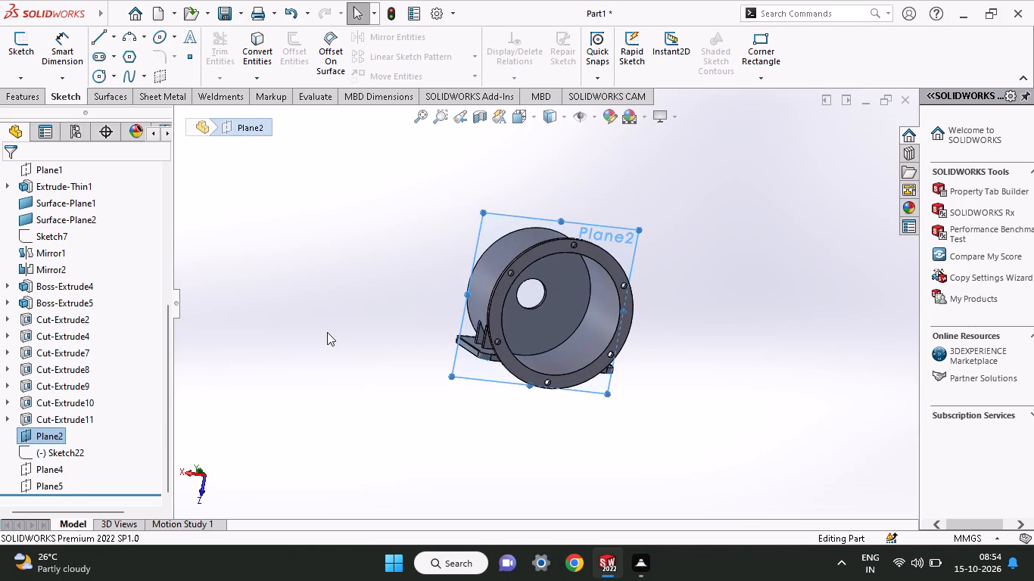
pyautogui.click(98, 77)
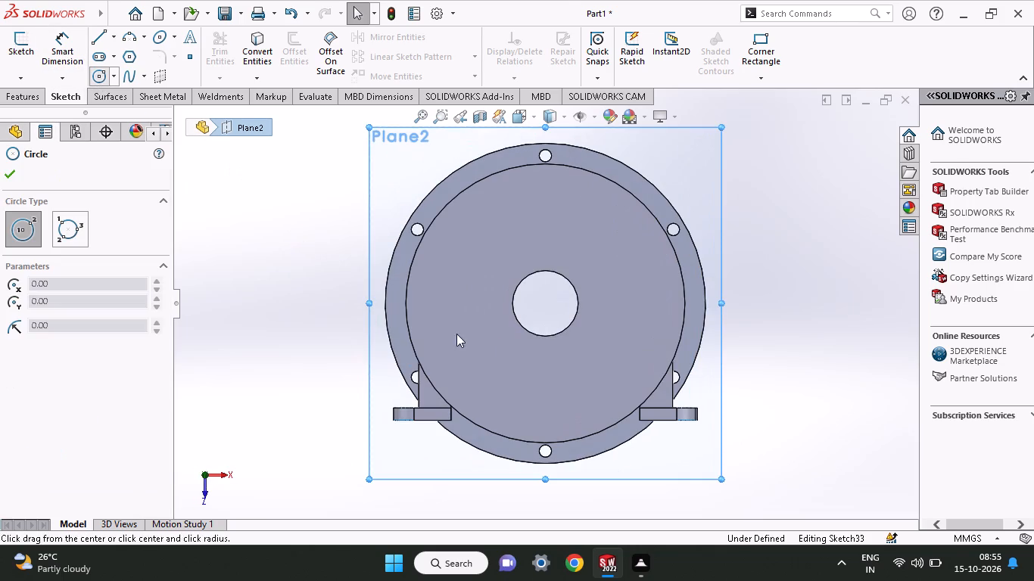
pyautogui.moveTo(544, 362); pyautogui.dragTo(697, 361, button='middle')
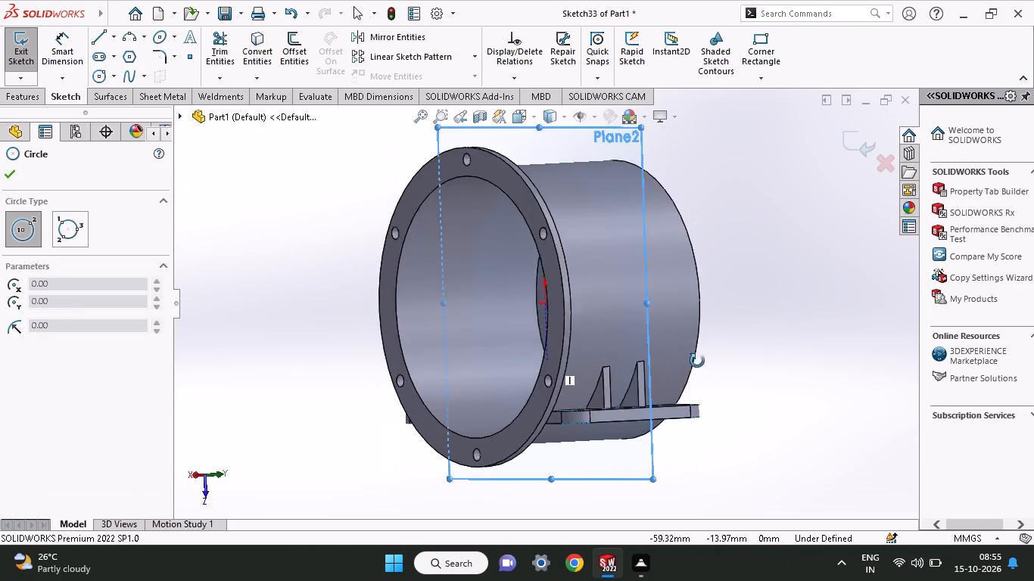
pyautogui.moveTo(697, 361); pyautogui.dragTo(733, 447, button='middle')
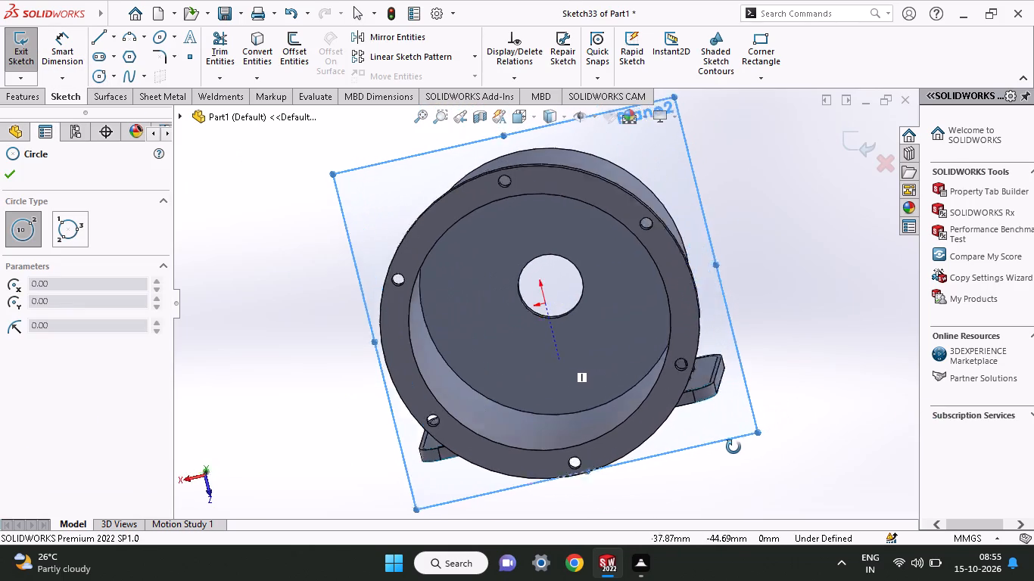
pyautogui.moveTo(733, 447); pyautogui.dragTo(728, 452, button='middle')
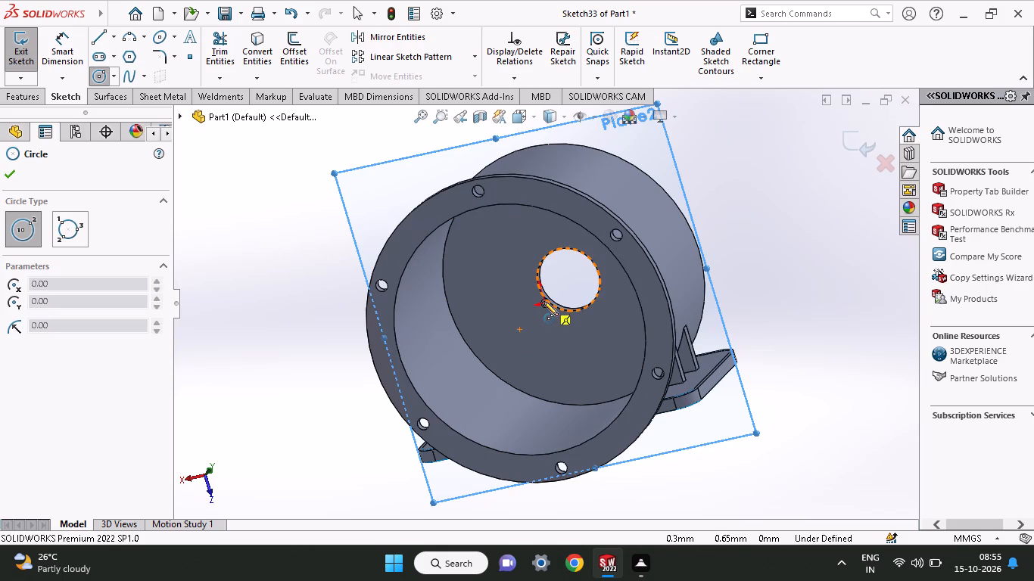
pyautogui.moveTo(545, 330); pyautogui.dragTo(562, 303, button='middle')
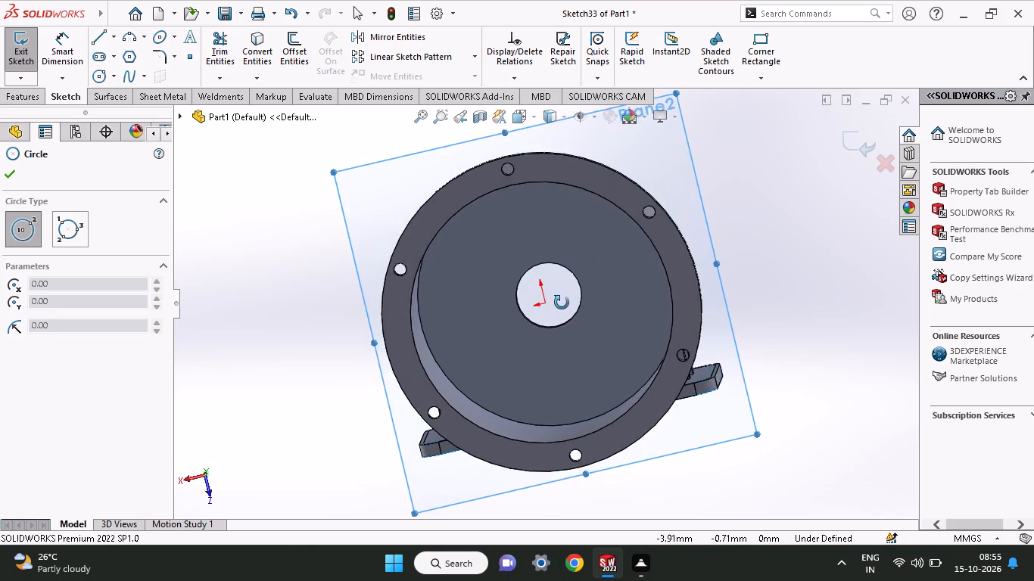
pyautogui.moveTo(562, 303); pyautogui.dragTo(574, 318, button='middle')
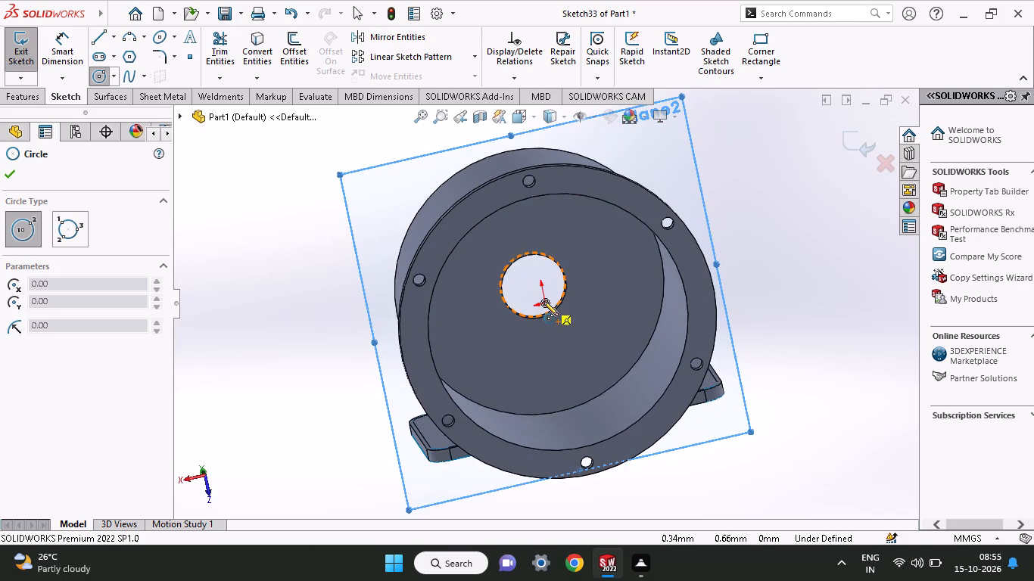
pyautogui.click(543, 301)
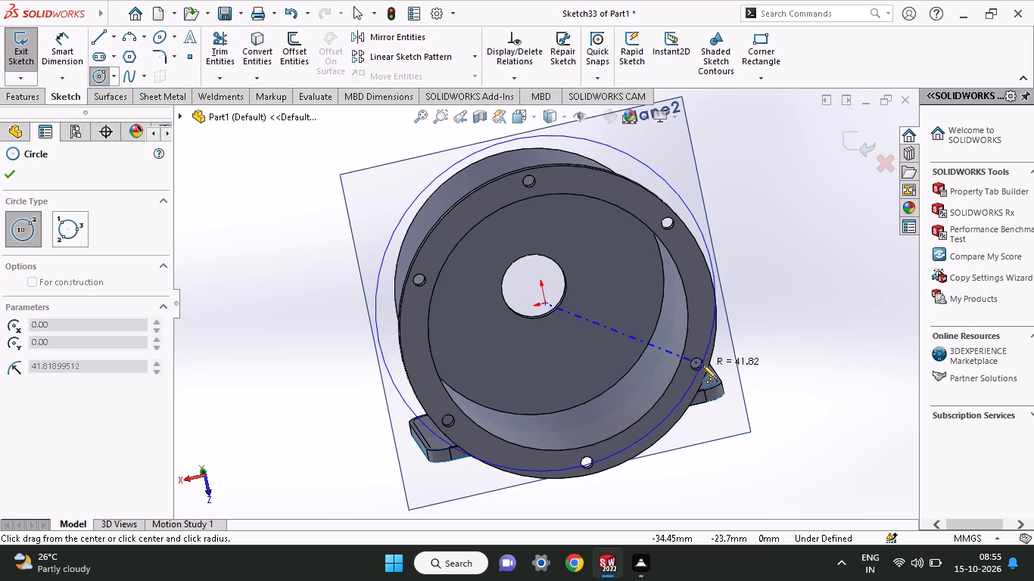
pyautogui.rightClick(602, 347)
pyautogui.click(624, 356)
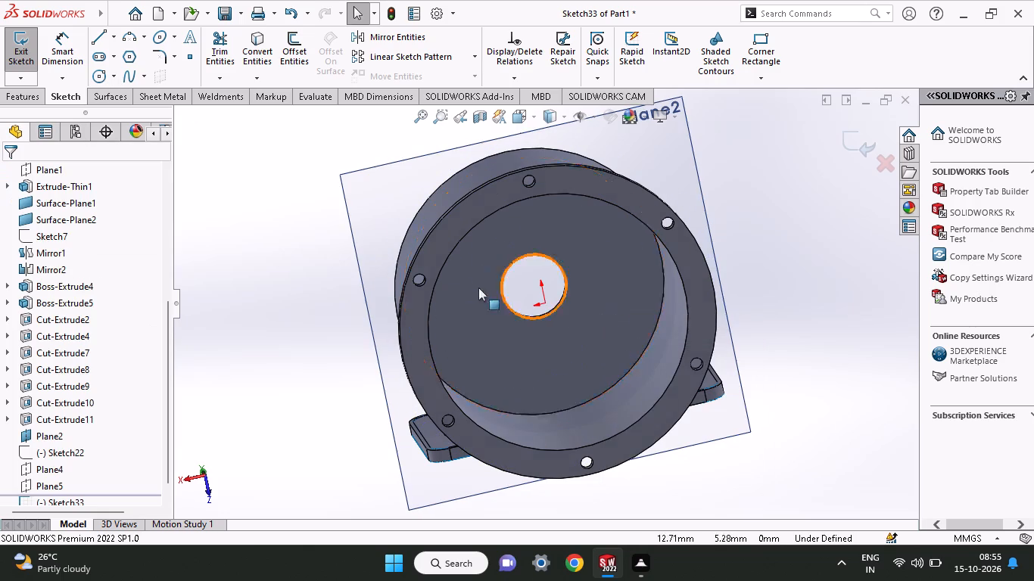
# Sketch a circle centred on the origin around the housing flange, with a radius of about 52 mm.
pyautogui.click(96, 82)
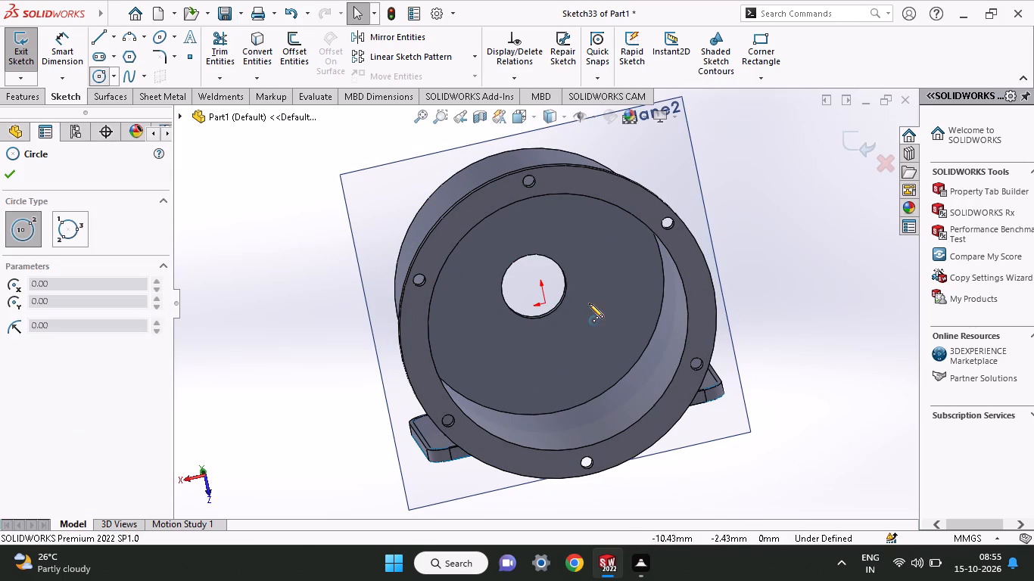
pyautogui.click(576, 296)
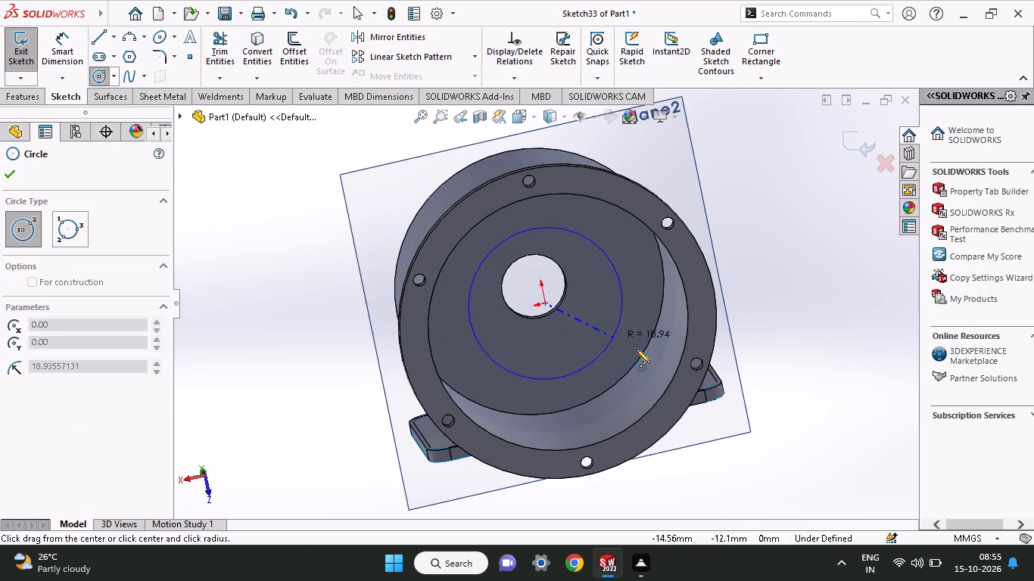
pyautogui.click(731, 394)
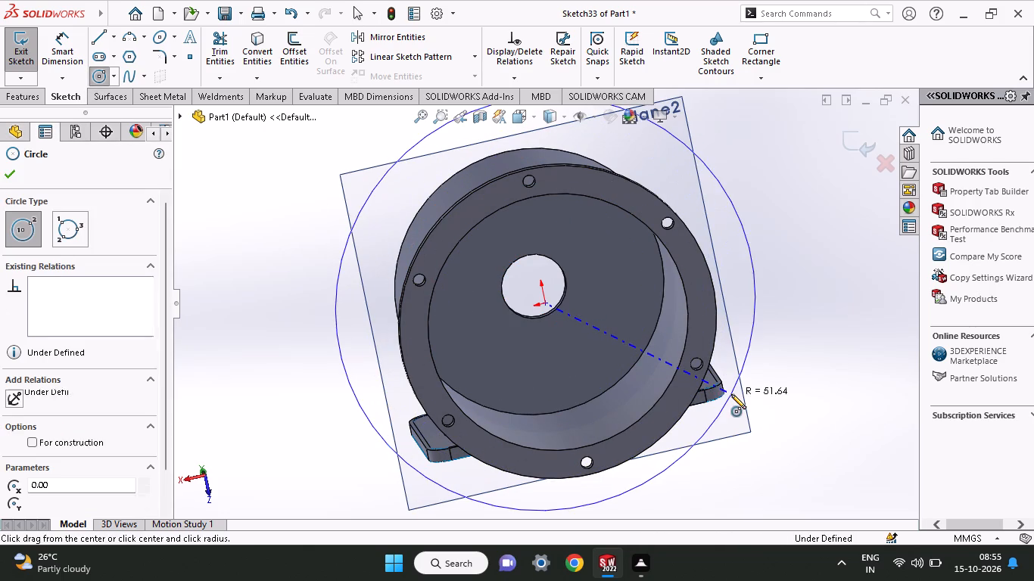
pyautogui.click(14, 177)
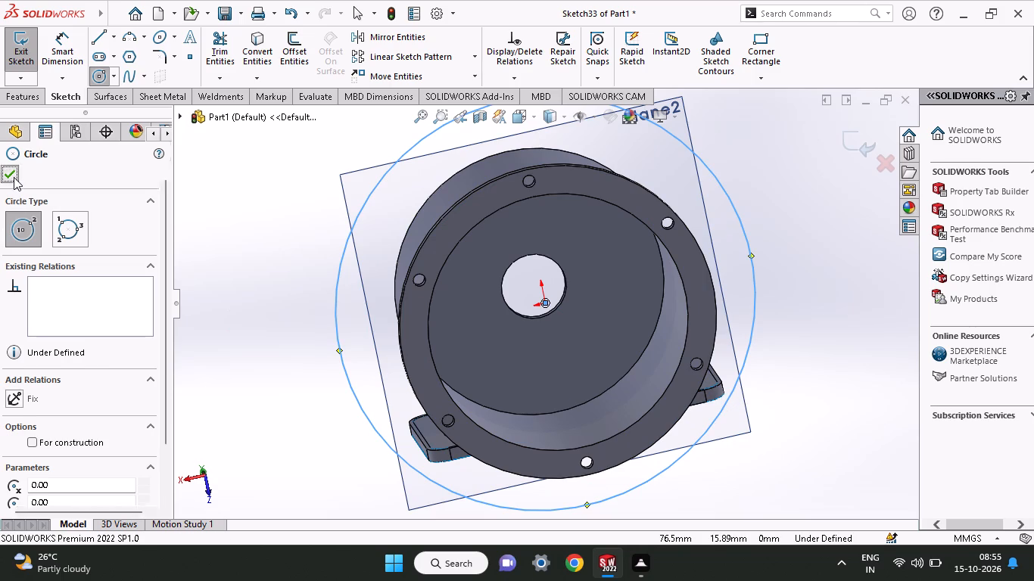
# Dimension the circle's diameter as 57+57, giving 114 mm.
pyautogui.click(52, 45)
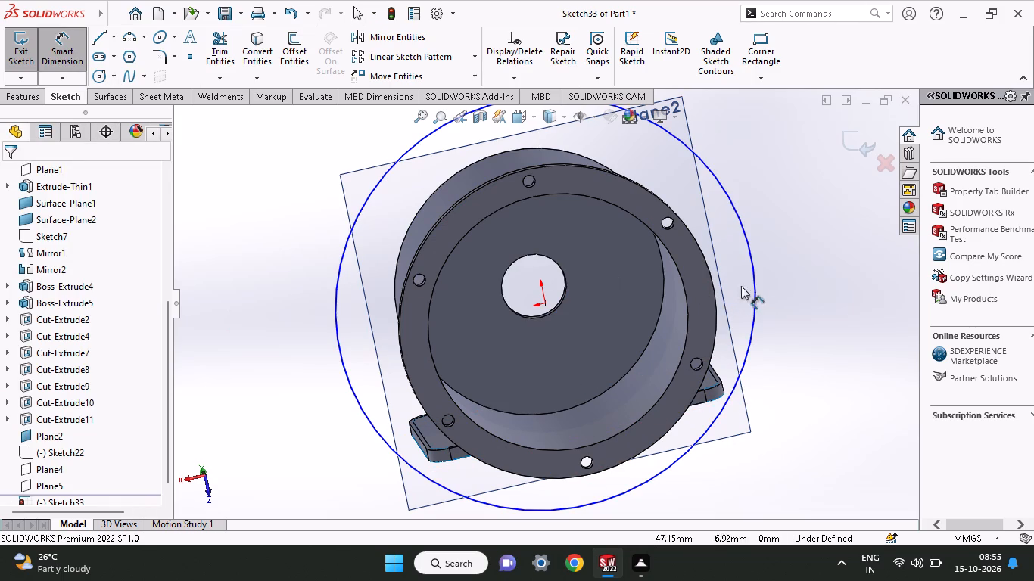
pyautogui.click(757, 275)
pyautogui.click(821, 290)
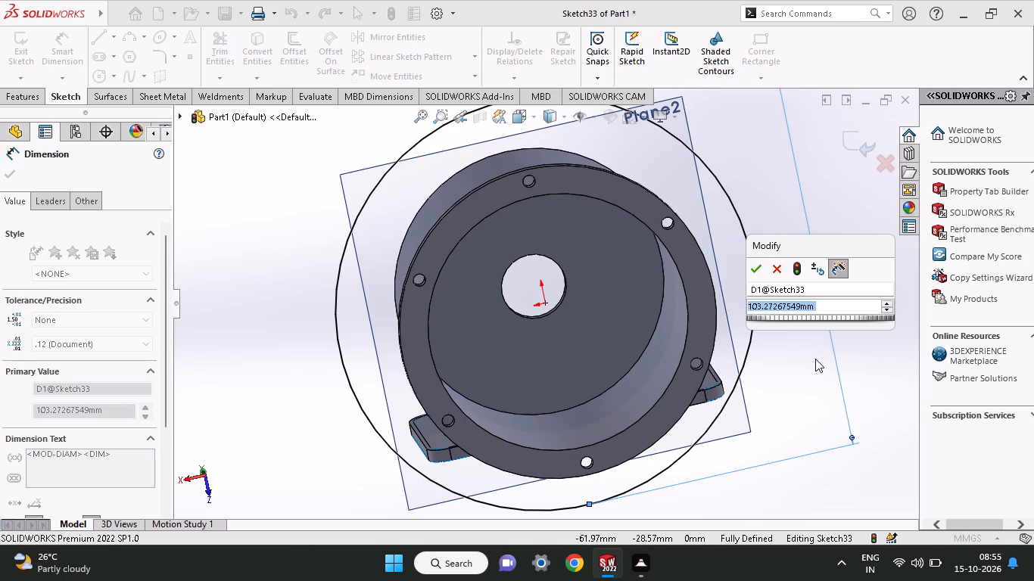
pyautogui.write('57')
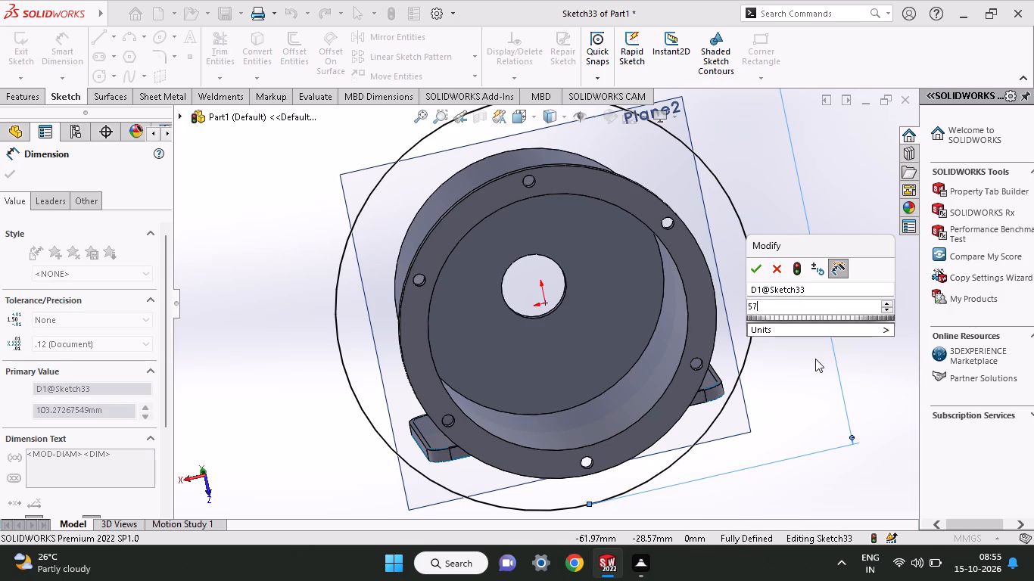
pyautogui.hotkey('shift', '+')
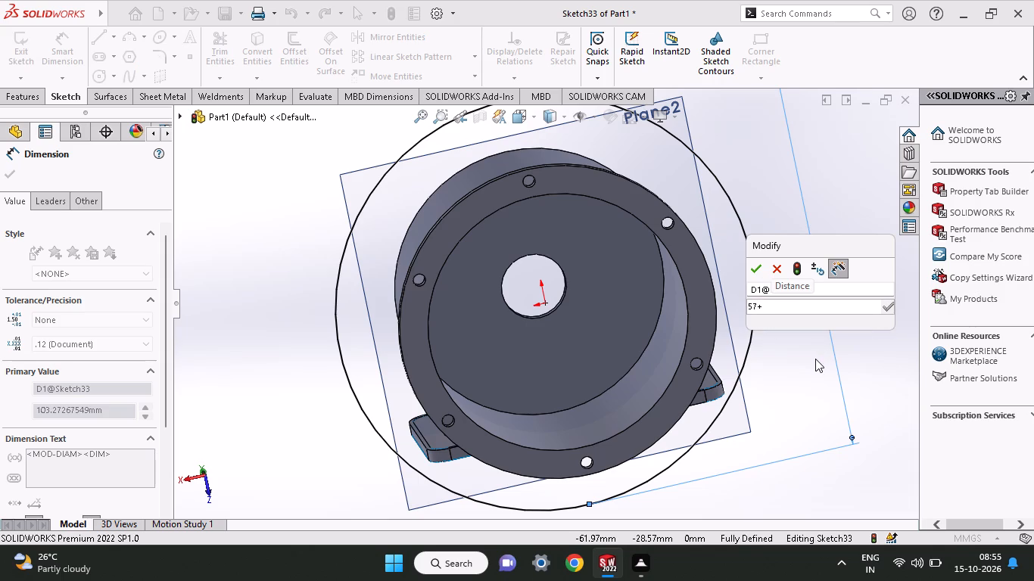
pyautogui.write('57')
pyautogui.press('Return')
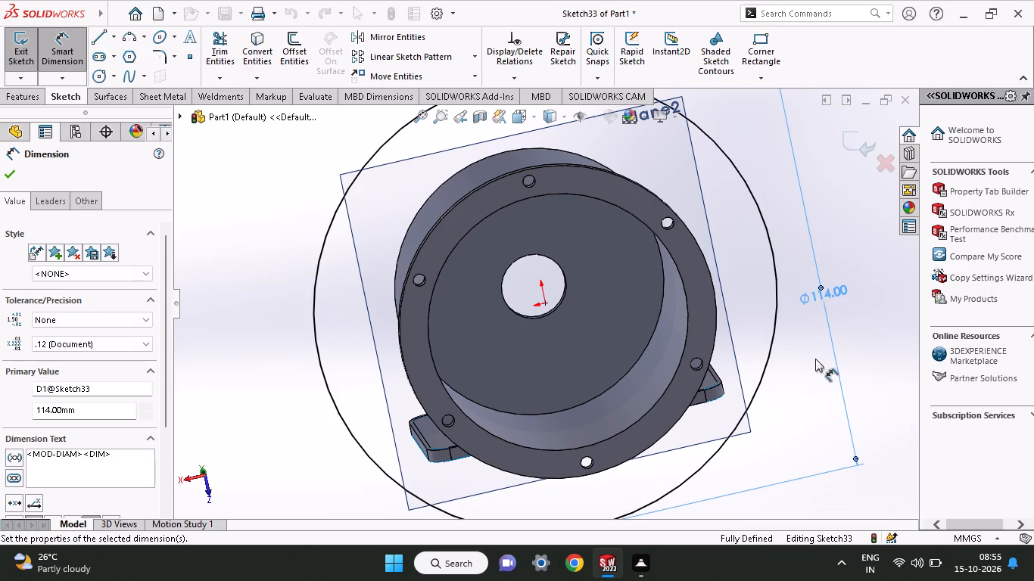
pyautogui.click(4, 179)
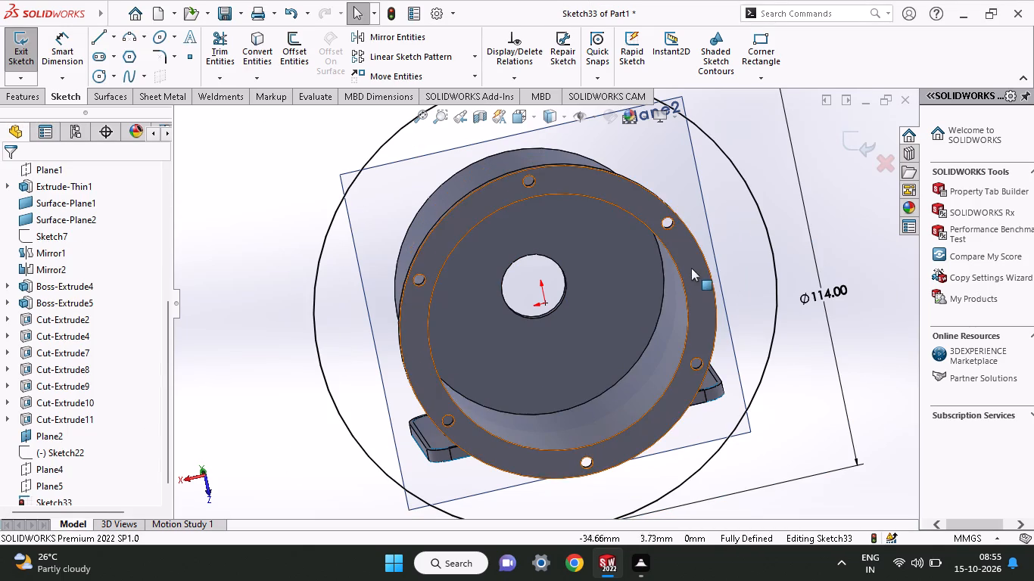
# Examine the housing body's outer cylindrical face together with the 114 mm circle.
pyautogui.keyDown('shift'); pyautogui.moveTo(692, 269); pyautogui.dragTo(645, 310, button='middle'); pyautogui.keyUp('shift')
pyautogui.moveTo(754, 284); pyautogui.dragTo(712, 340, button='middle')
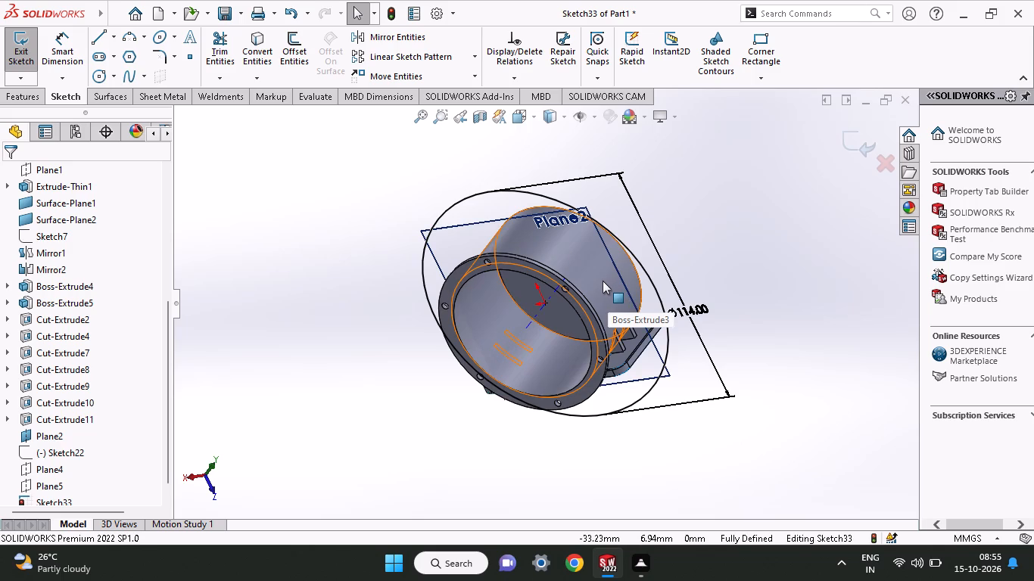
pyautogui.keyDown('shift'); pyautogui.click(617, 288); pyautogui.keyUp('shift')
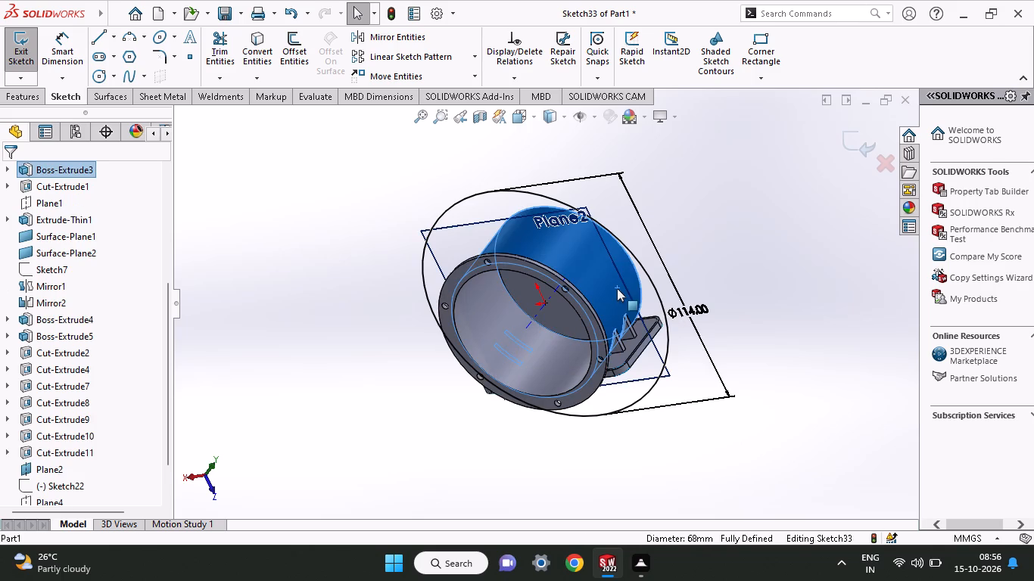
pyautogui.keyDown('shift'); pyautogui.click(654, 289); pyautogui.keyUp('shift')
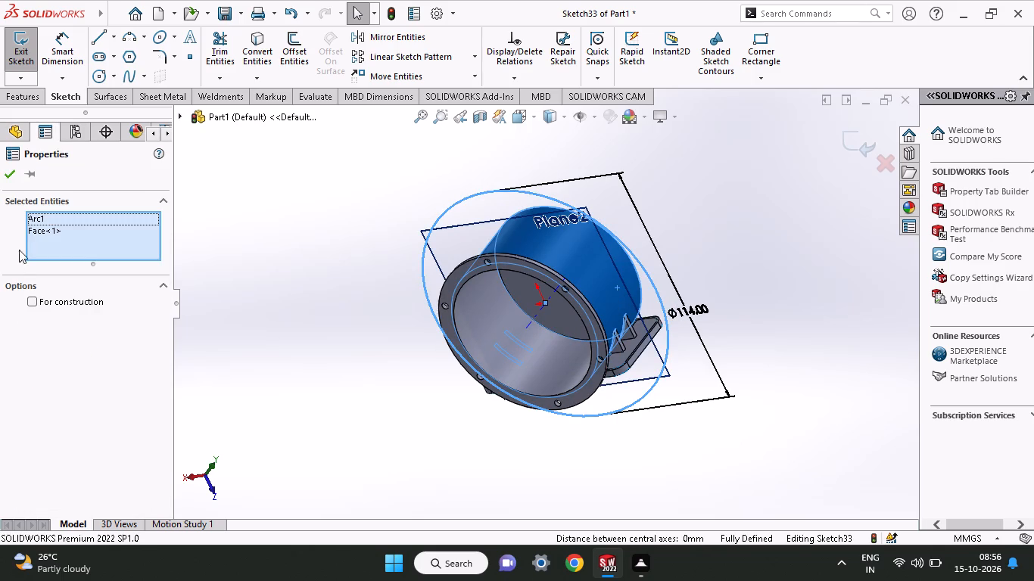
pyautogui.click(15, 179)
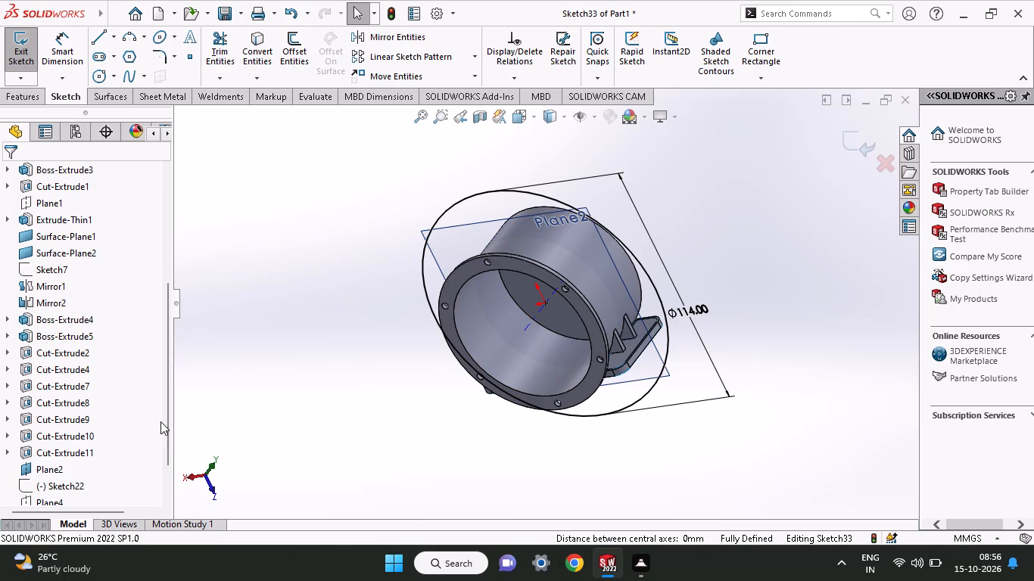
# Exit the Plane2 sketch containing the 114 mm circle.
pyautogui.moveTo(166, 419); pyautogui.dragTo(160, 494)
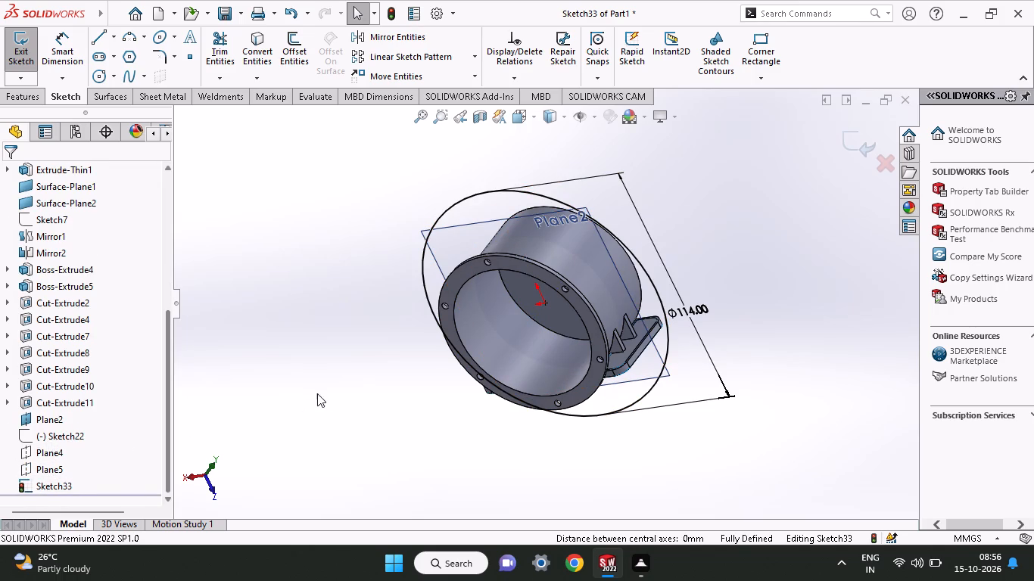
pyautogui.moveTo(329, 393); pyautogui.dragTo(337, 356, button='middle')
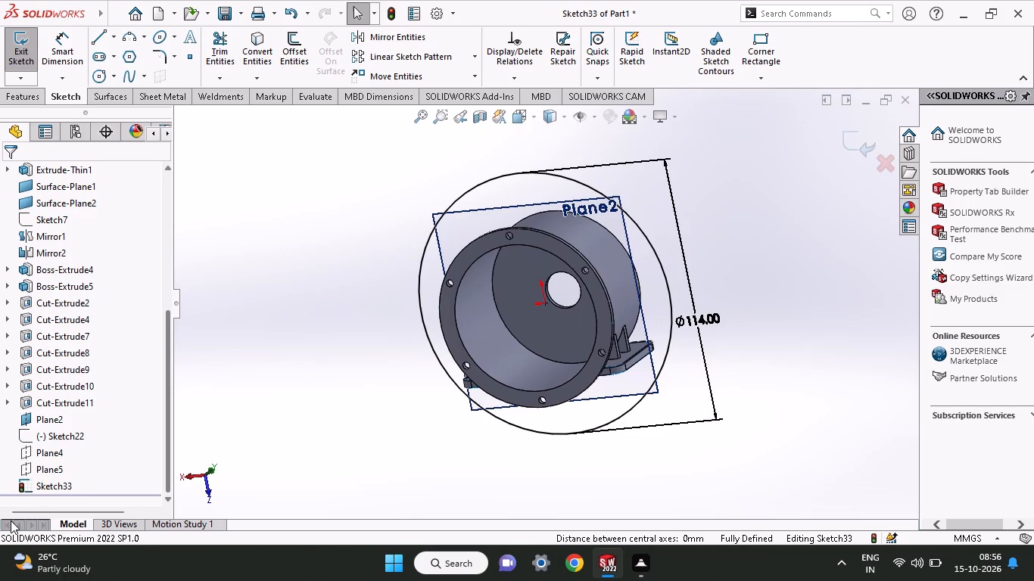
pyautogui.click(48, 470)
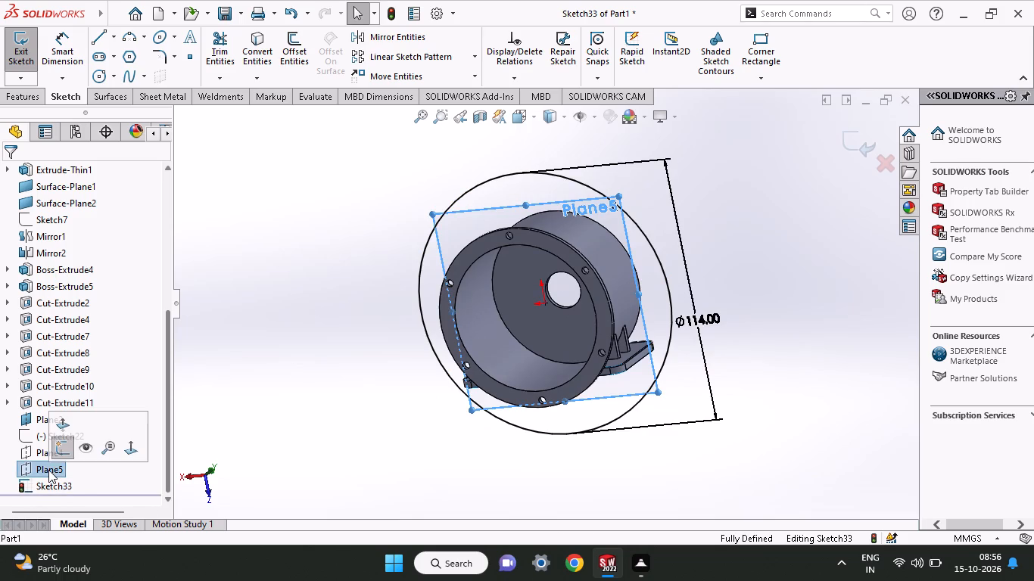
pyautogui.click(63, 457)
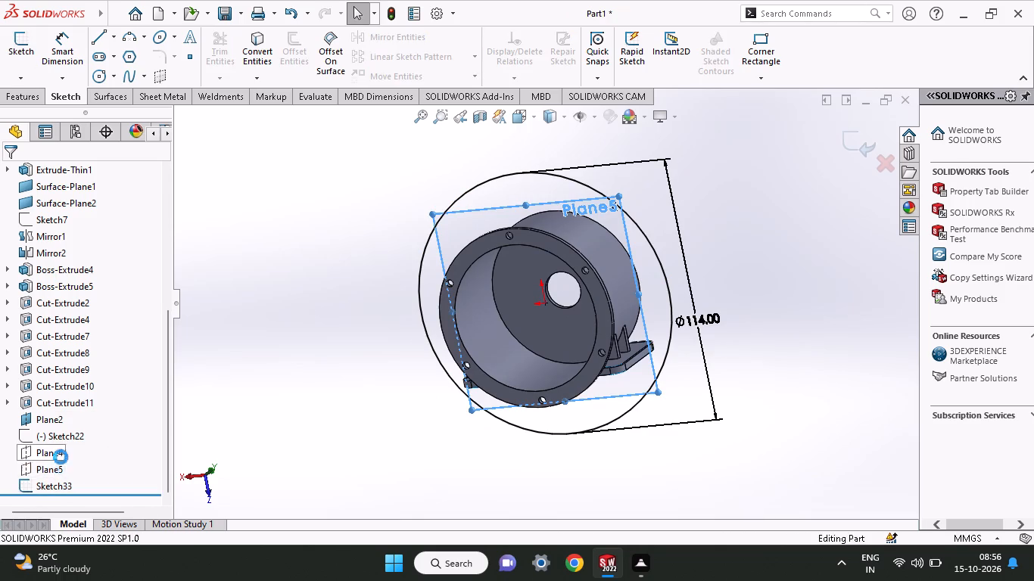
# On Plane5, sketch an origin-centred circle of 34 mm radius matching the housing body's outer edge.
pyautogui.click(93, 73)
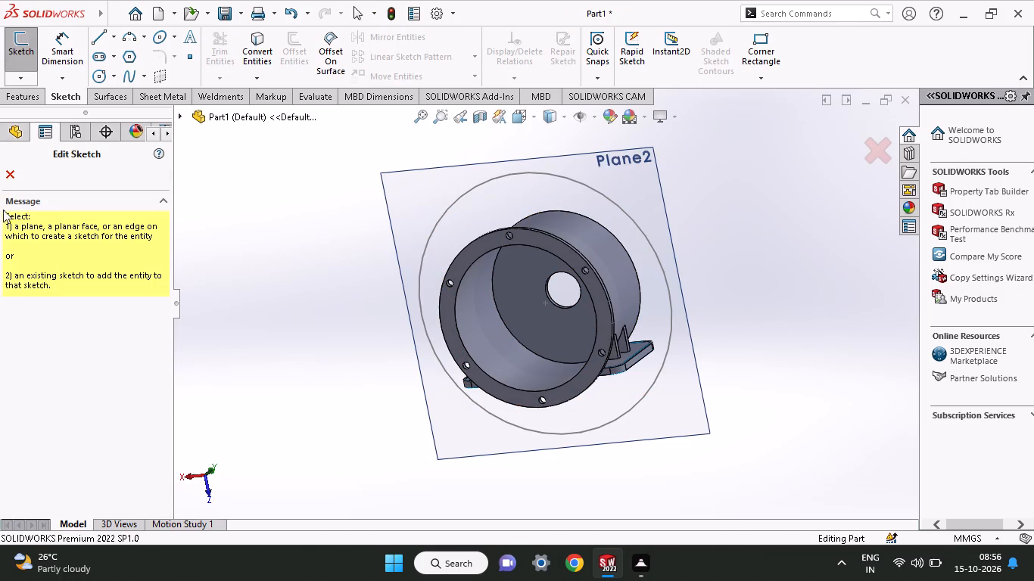
pyautogui.click(3, 127)
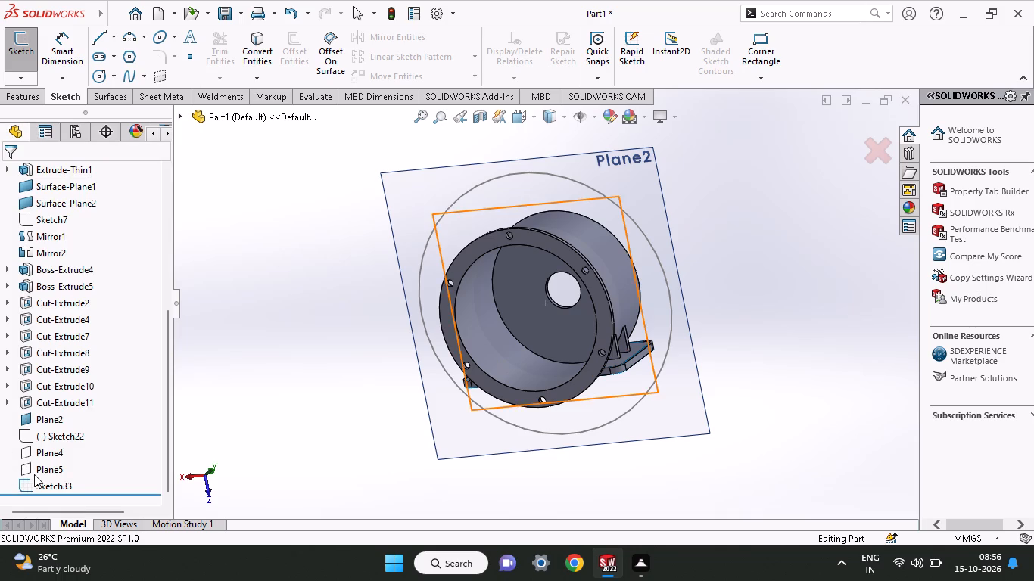
pyautogui.click(34, 474)
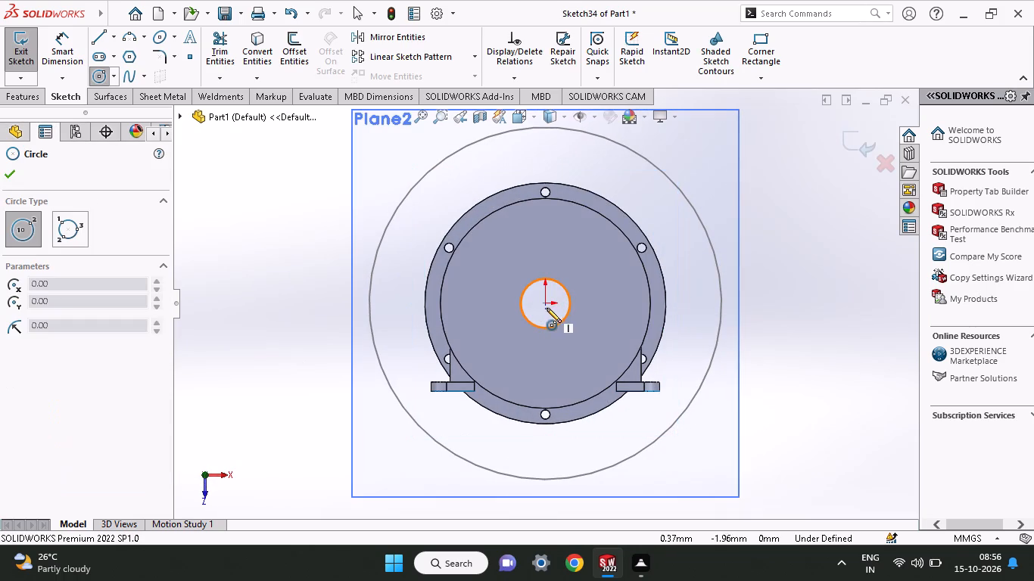
pyautogui.click(545, 303)
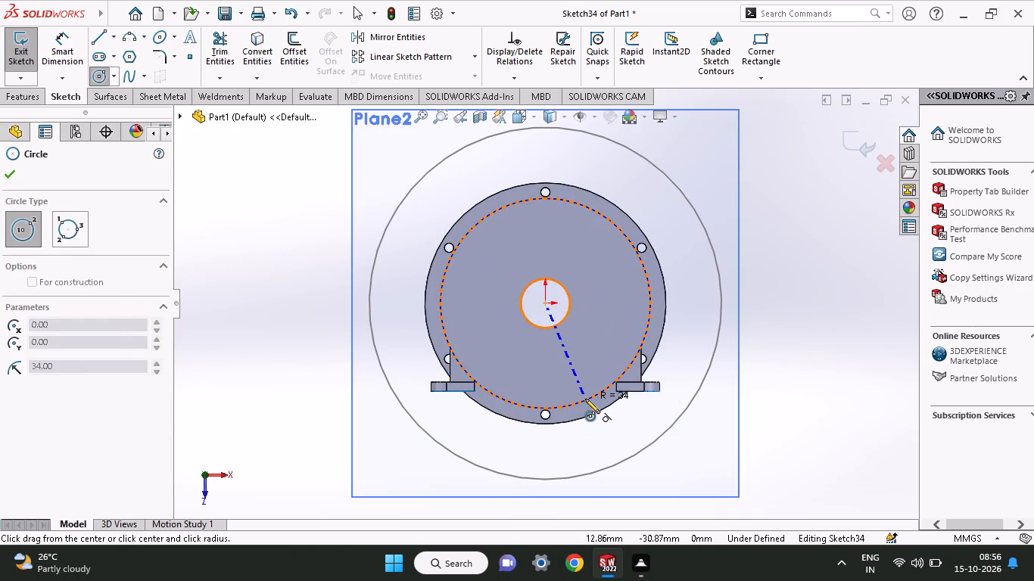
pyautogui.click(585, 399)
pyautogui.moveTo(413, 314); pyautogui.dragTo(578, 353, button='middle')
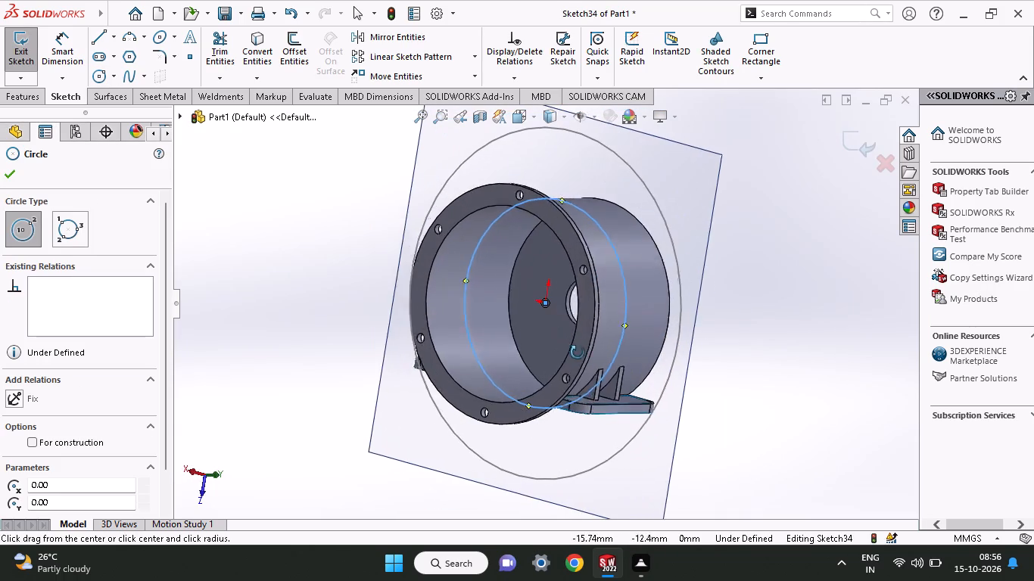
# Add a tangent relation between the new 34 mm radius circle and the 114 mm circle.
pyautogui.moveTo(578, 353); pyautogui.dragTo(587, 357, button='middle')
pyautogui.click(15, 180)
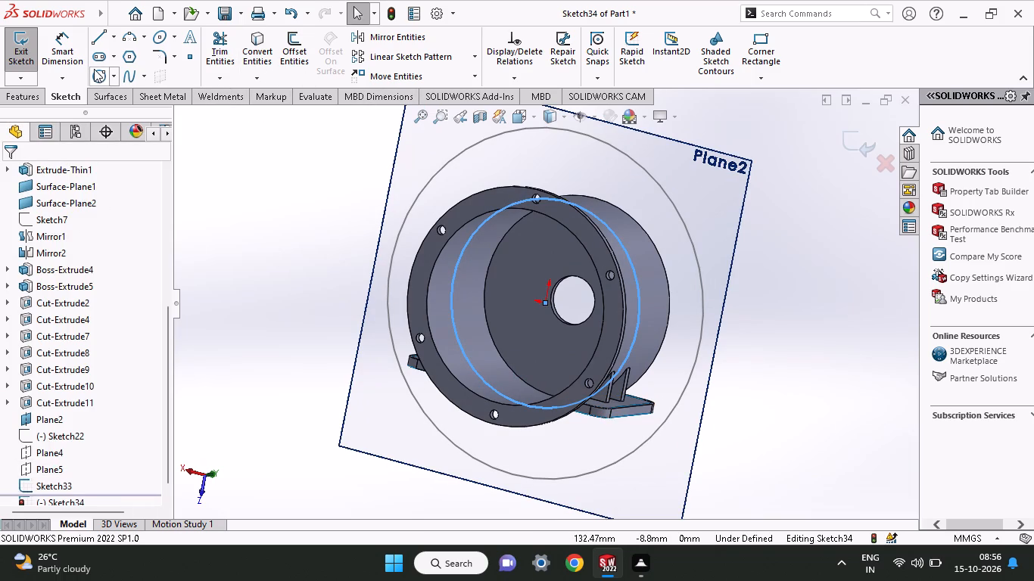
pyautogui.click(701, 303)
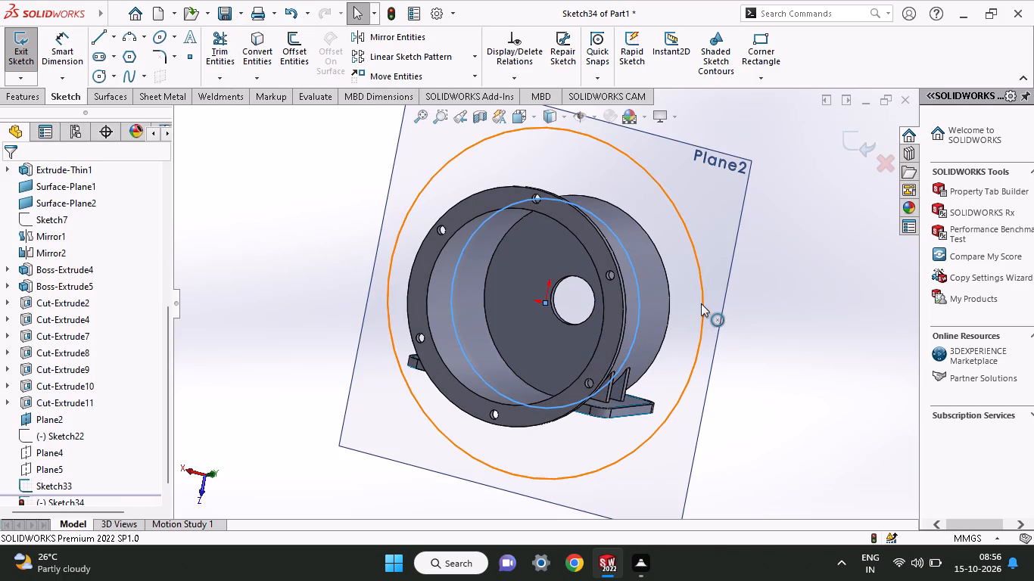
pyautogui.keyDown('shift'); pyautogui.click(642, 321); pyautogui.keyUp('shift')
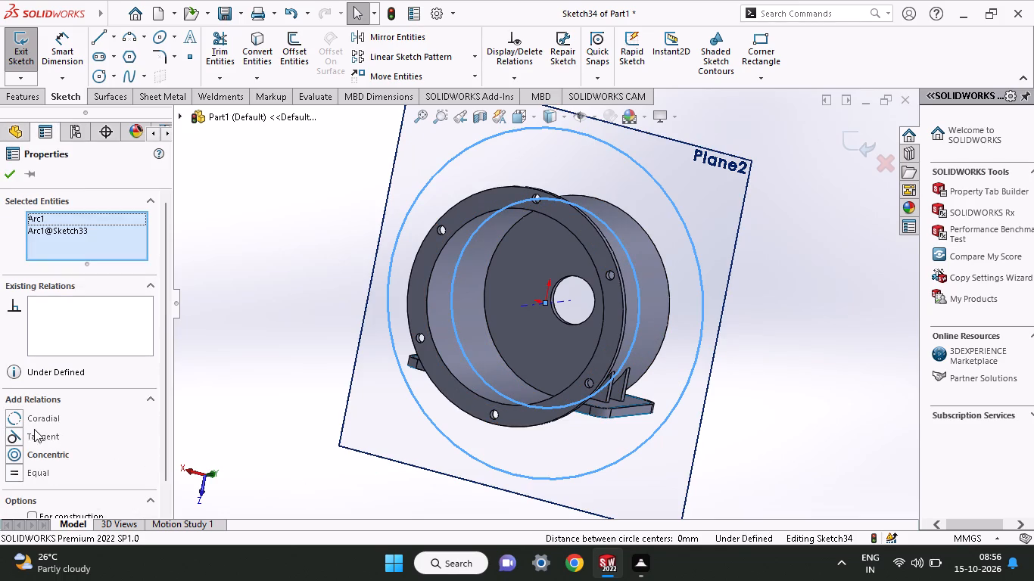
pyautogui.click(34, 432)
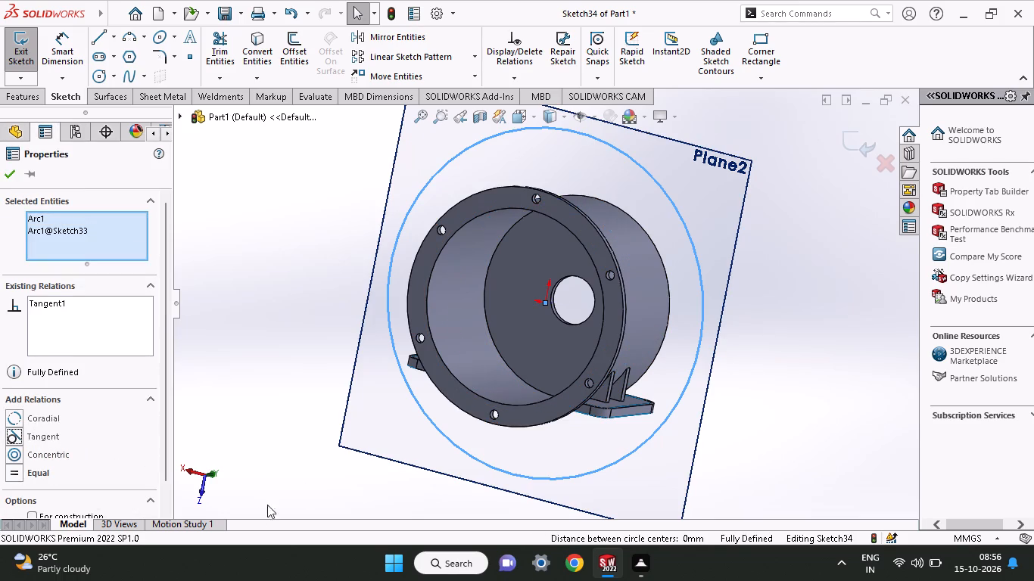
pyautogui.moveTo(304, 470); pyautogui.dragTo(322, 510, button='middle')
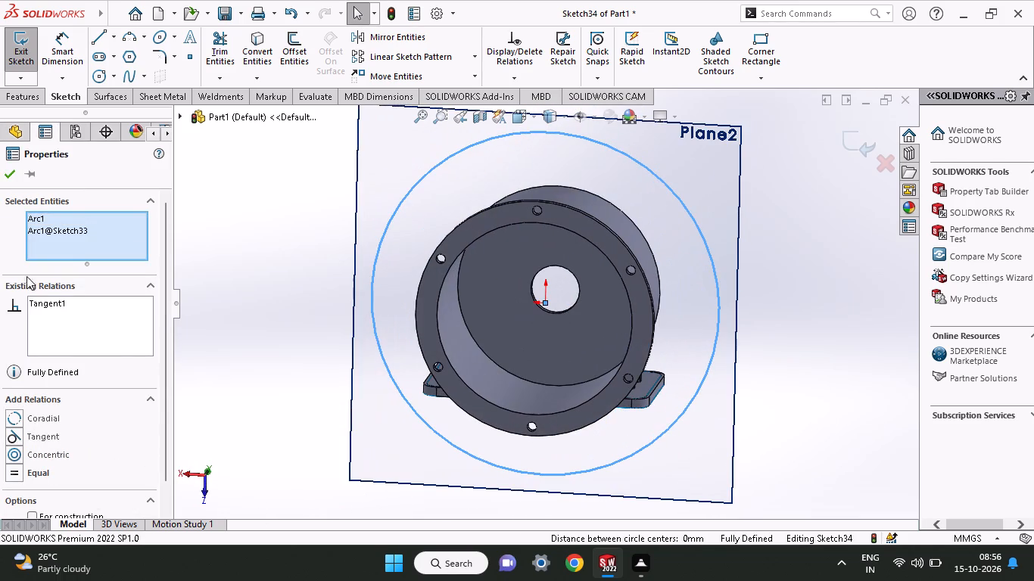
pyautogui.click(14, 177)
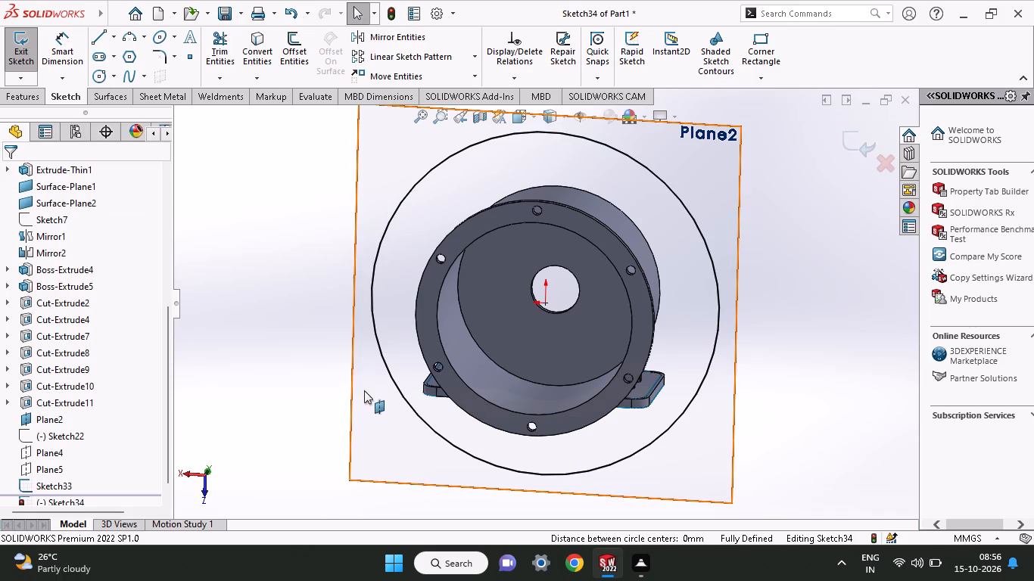
# Delete the tangent-constrained circle from the active Plane5 sketch.
pyautogui.moveTo(364, 390); pyautogui.dragTo(321, 413, button='middle')
pyautogui.moveTo(361, 403); pyautogui.dragTo(416, 413, button='middle')
pyautogui.click(395, 390)
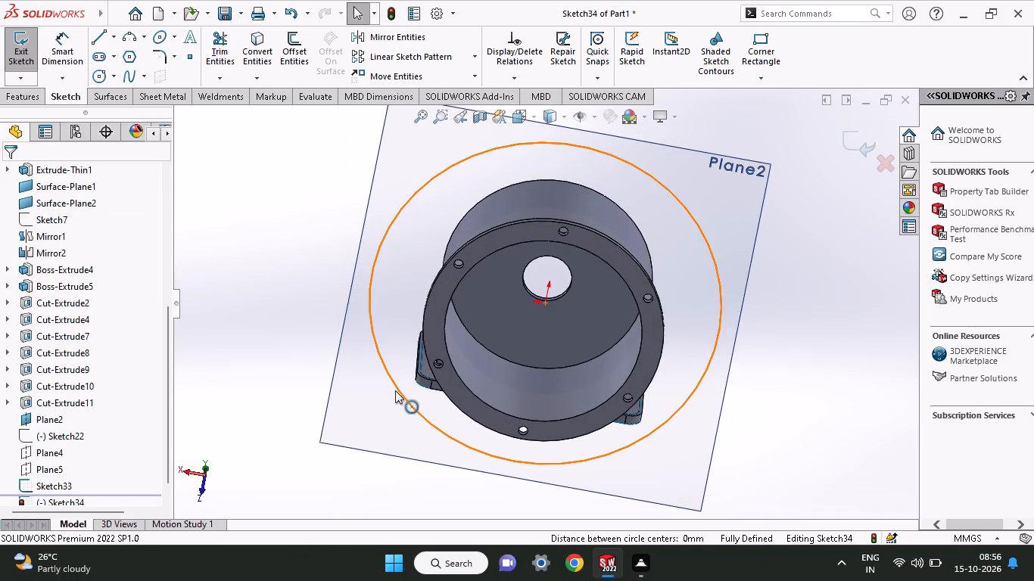
pyautogui.rightClick(395, 390)
pyautogui.click(405, 507)
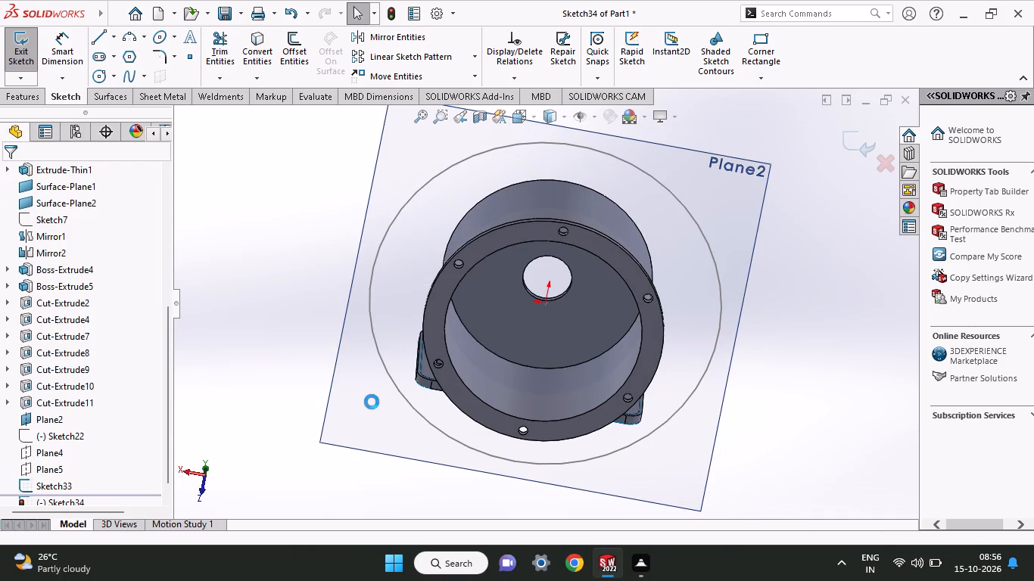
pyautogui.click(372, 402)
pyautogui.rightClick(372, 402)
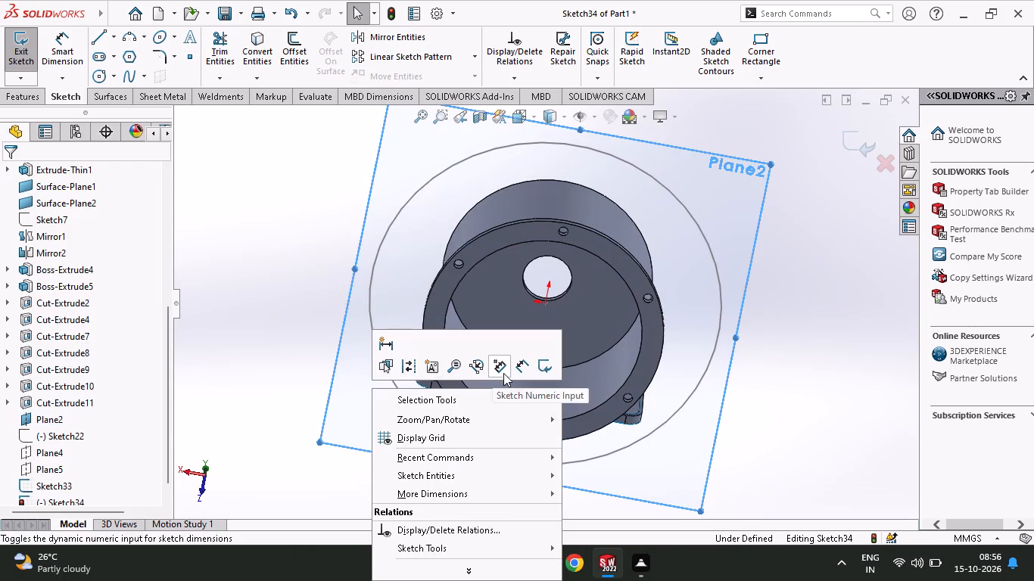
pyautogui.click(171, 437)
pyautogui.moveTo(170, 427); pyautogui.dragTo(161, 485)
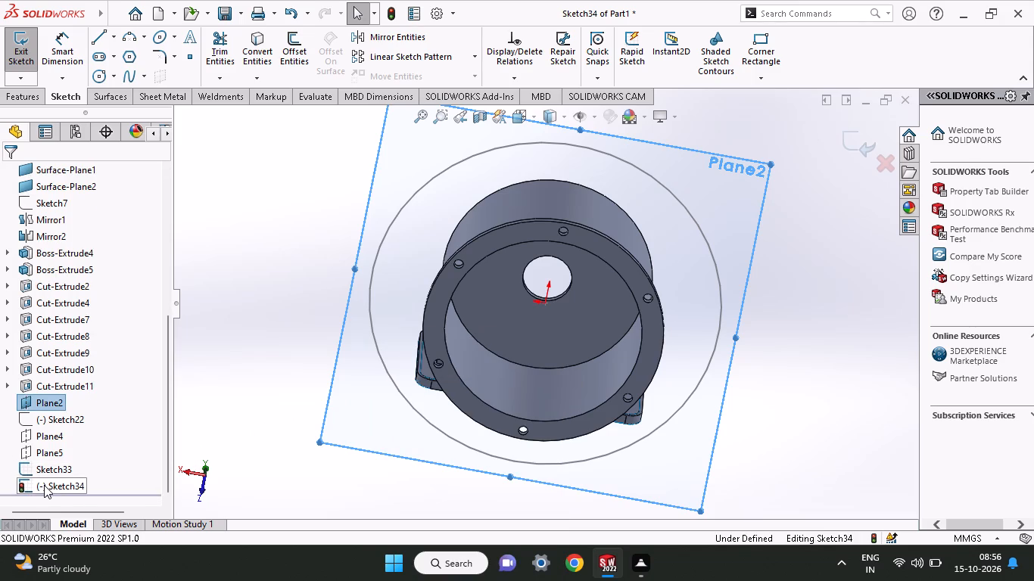
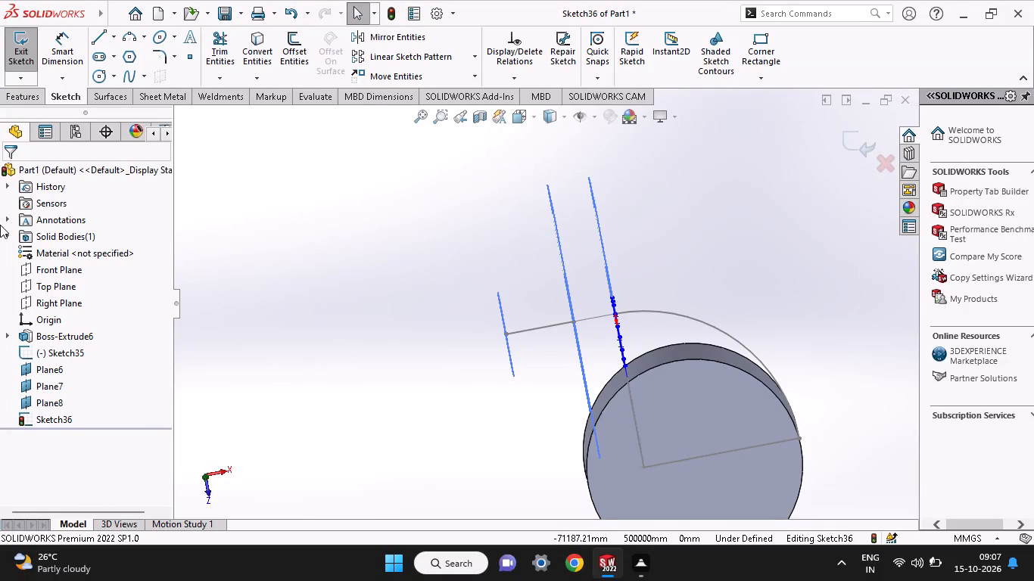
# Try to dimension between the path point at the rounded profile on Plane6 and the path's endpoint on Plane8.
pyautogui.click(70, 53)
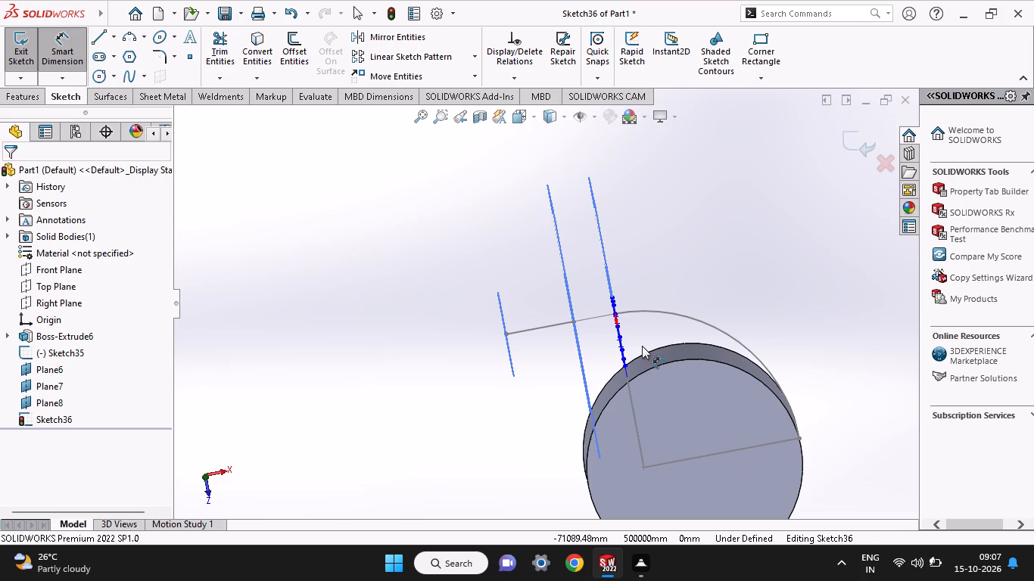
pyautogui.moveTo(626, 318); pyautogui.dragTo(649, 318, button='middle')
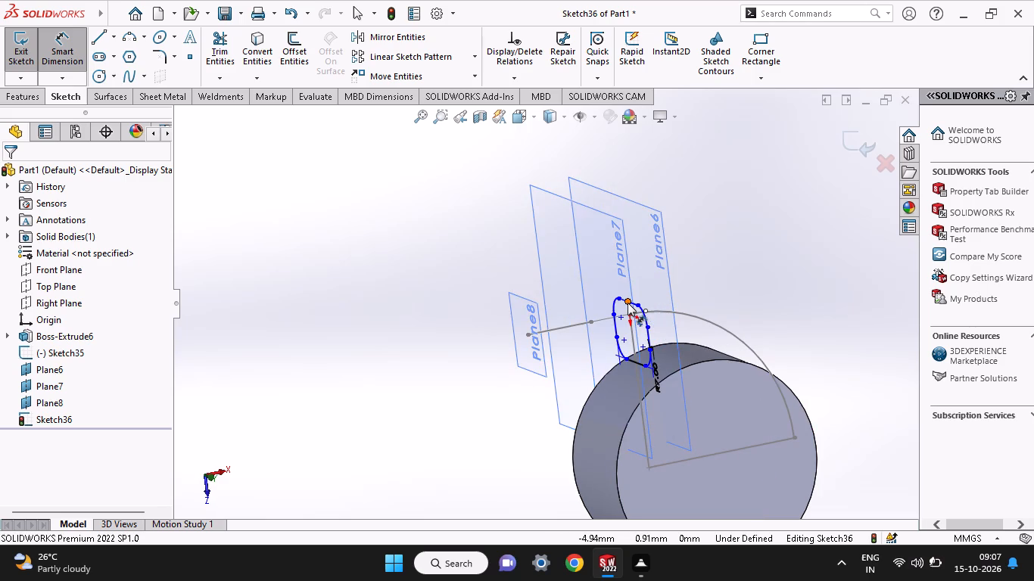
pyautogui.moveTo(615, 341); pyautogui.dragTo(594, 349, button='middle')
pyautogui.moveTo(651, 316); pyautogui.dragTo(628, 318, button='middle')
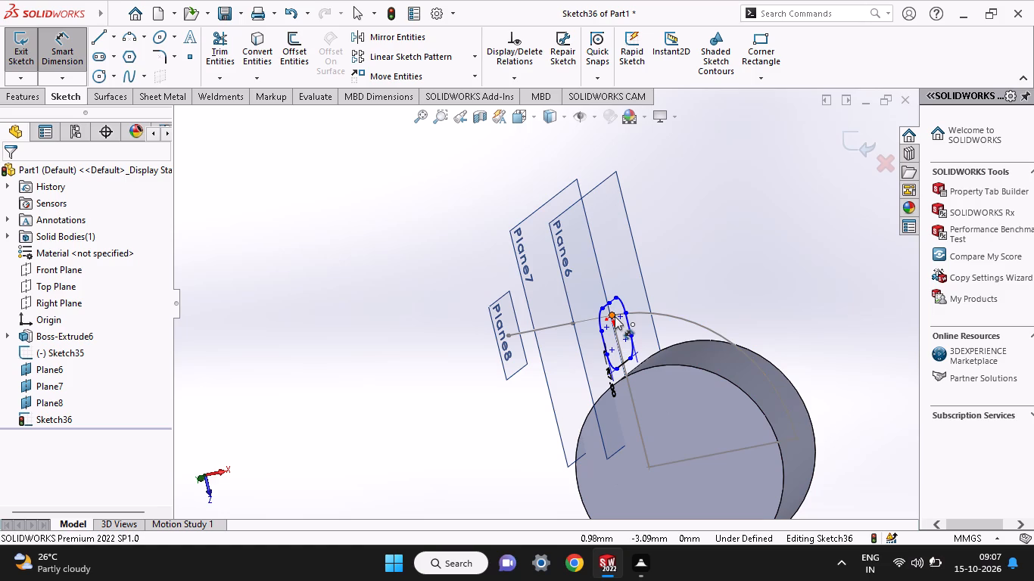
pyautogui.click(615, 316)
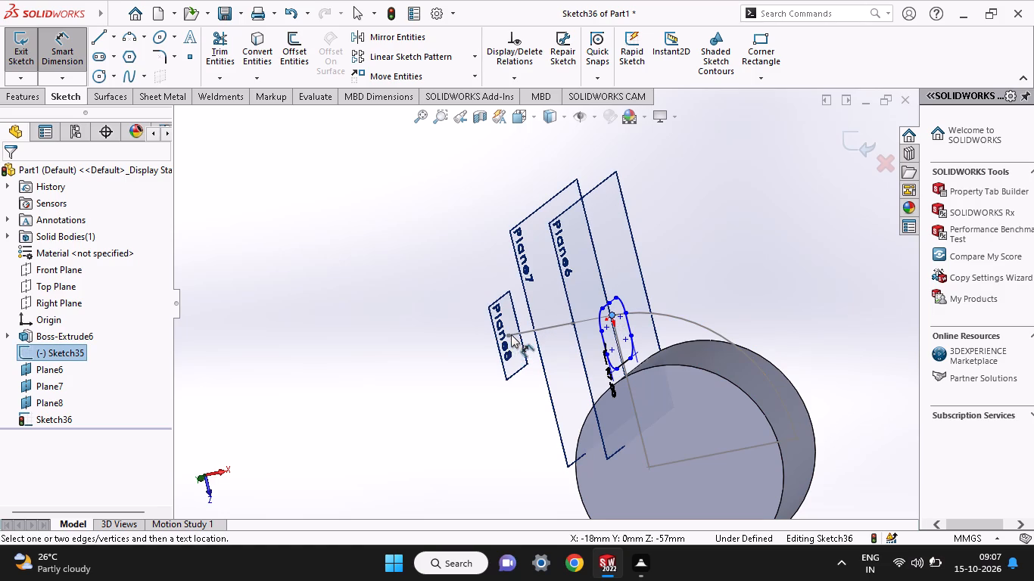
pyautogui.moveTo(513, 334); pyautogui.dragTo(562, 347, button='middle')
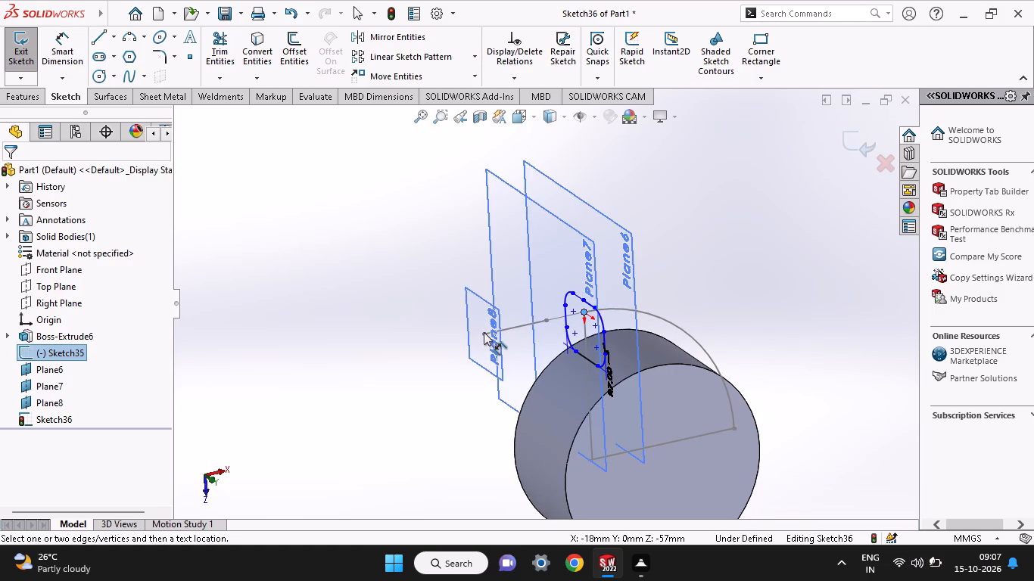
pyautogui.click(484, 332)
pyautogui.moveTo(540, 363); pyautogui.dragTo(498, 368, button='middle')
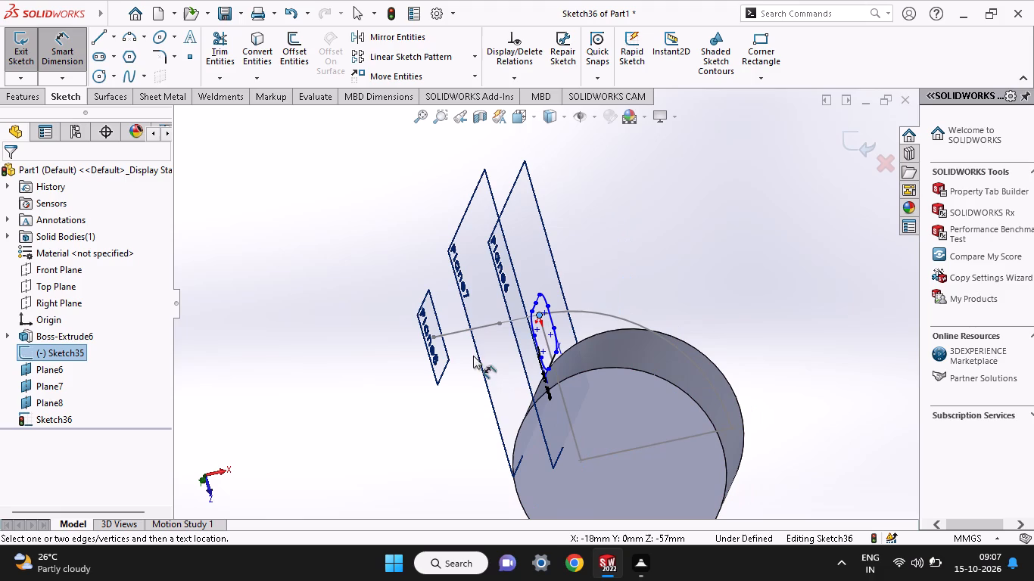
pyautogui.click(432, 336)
# Exit the sketch containing the closed rounded profile on Plane6.
pyautogui.rightClick(253, 322)
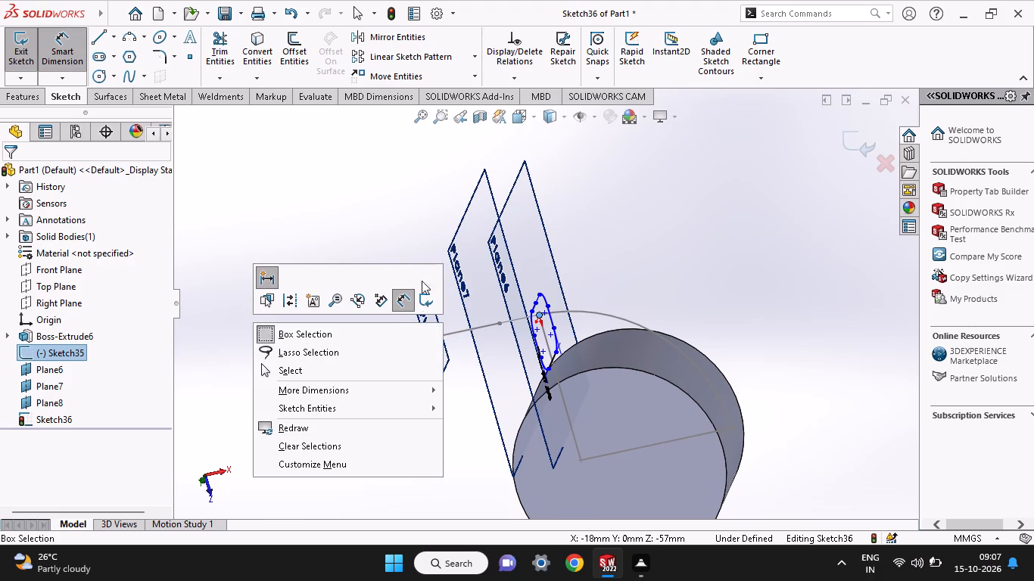
pyautogui.click(427, 315)
pyautogui.rightClick(352, 294)
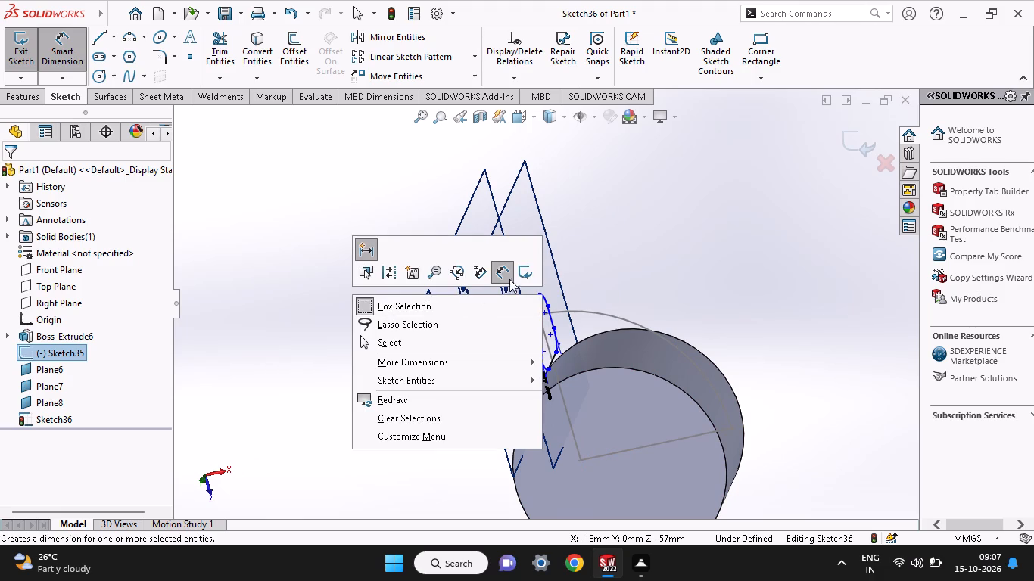
pyautogui.click(526, 269)
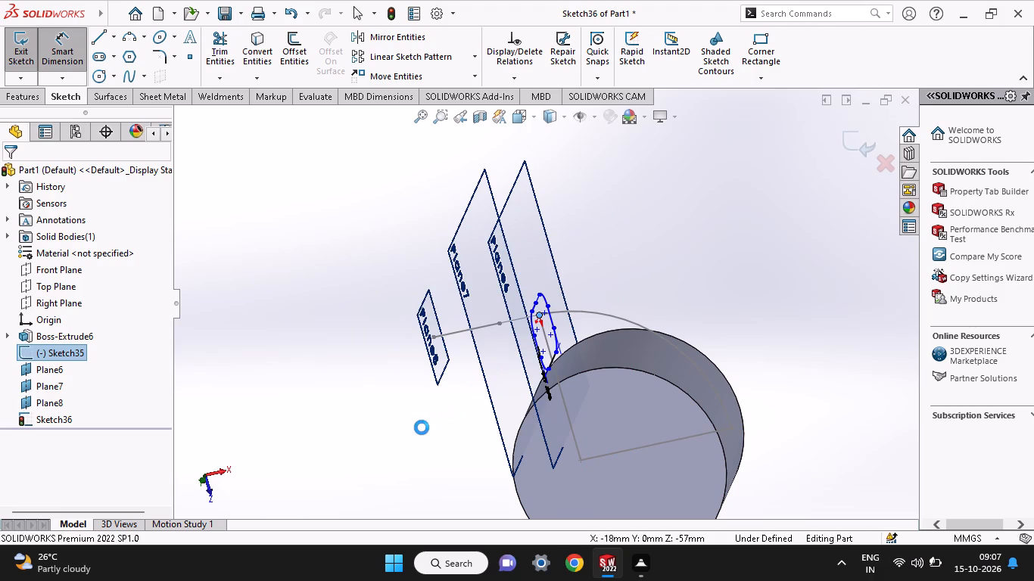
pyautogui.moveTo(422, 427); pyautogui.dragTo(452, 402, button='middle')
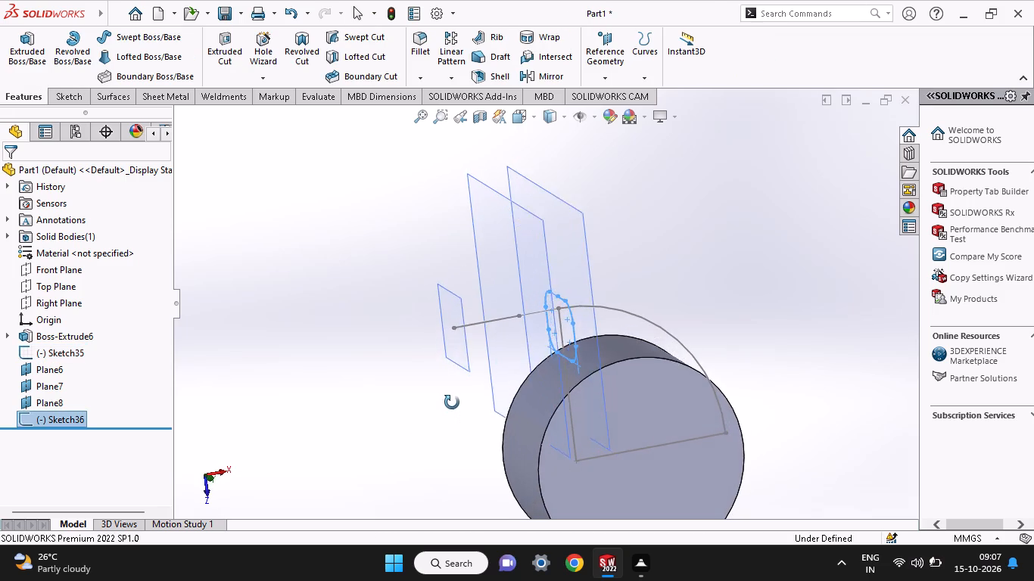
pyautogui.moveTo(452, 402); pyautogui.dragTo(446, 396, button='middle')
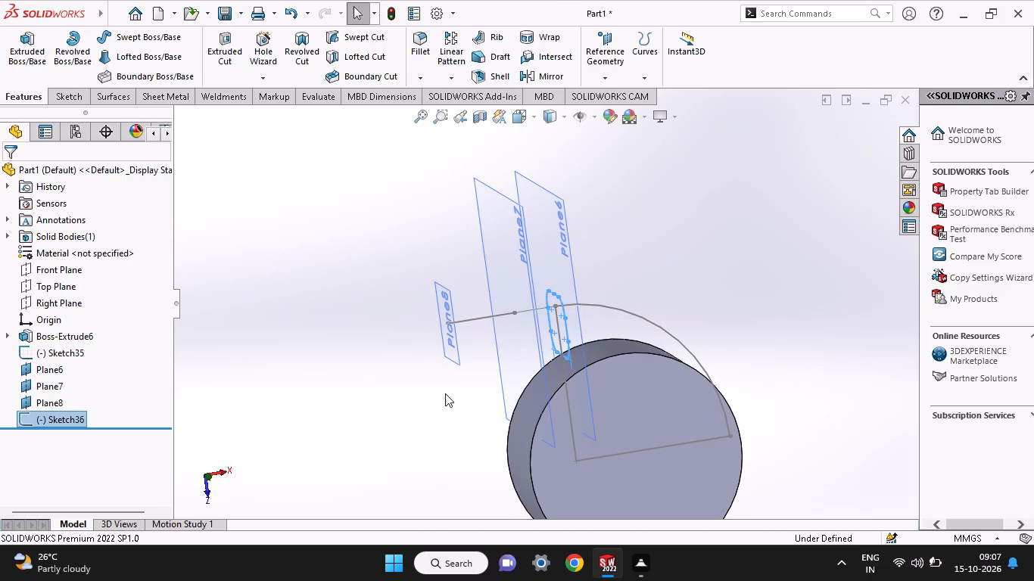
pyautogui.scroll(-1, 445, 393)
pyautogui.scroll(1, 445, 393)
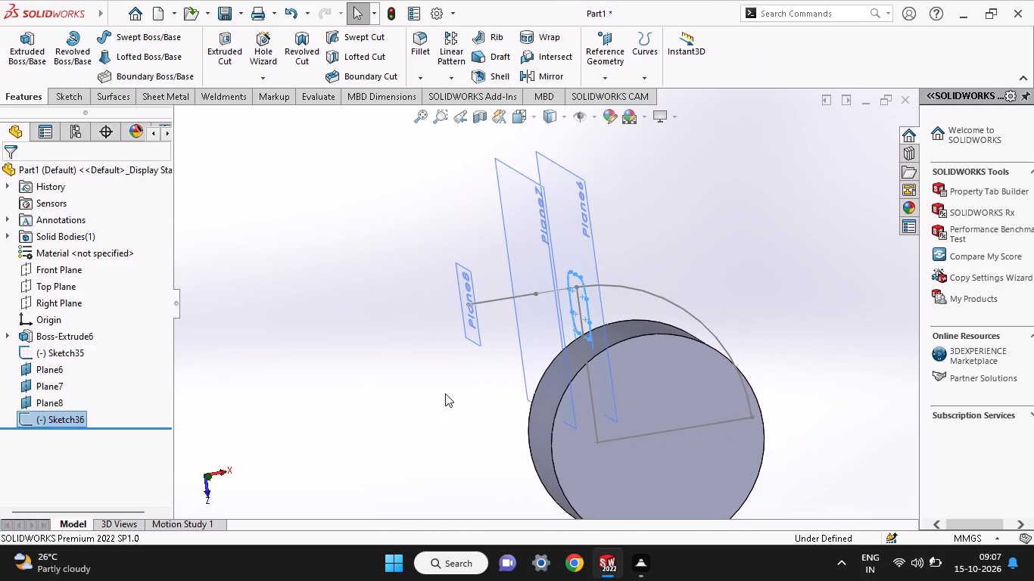
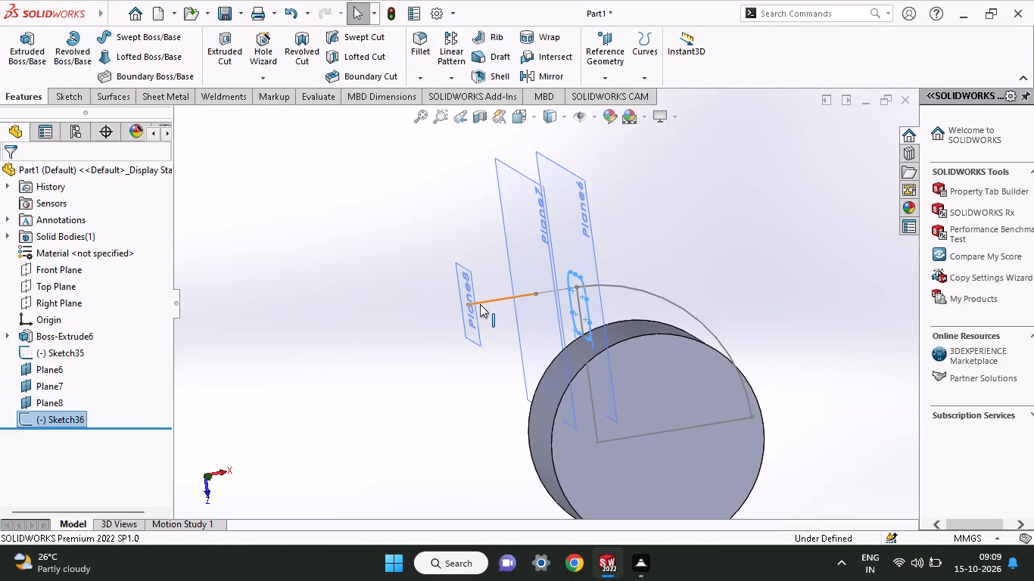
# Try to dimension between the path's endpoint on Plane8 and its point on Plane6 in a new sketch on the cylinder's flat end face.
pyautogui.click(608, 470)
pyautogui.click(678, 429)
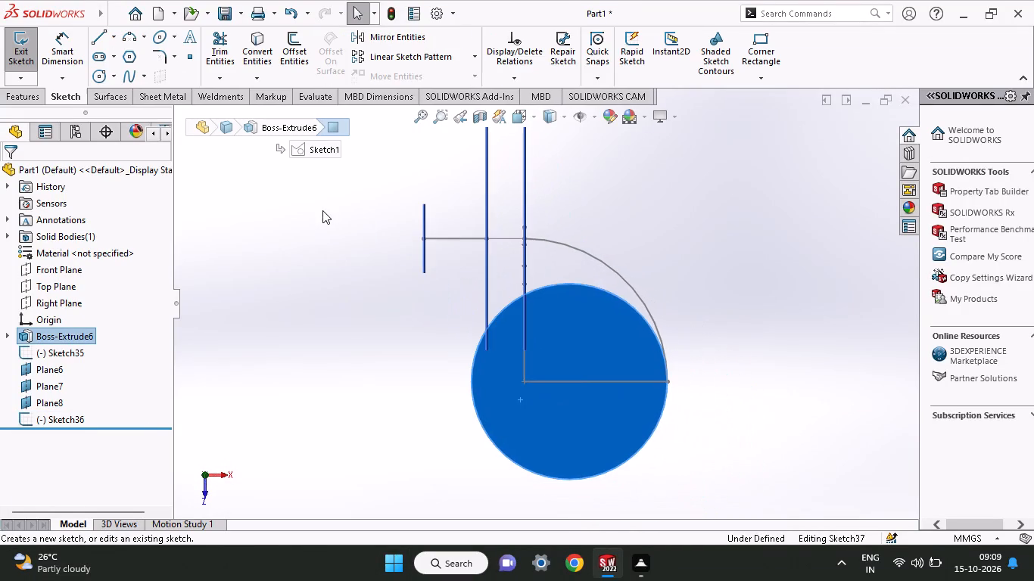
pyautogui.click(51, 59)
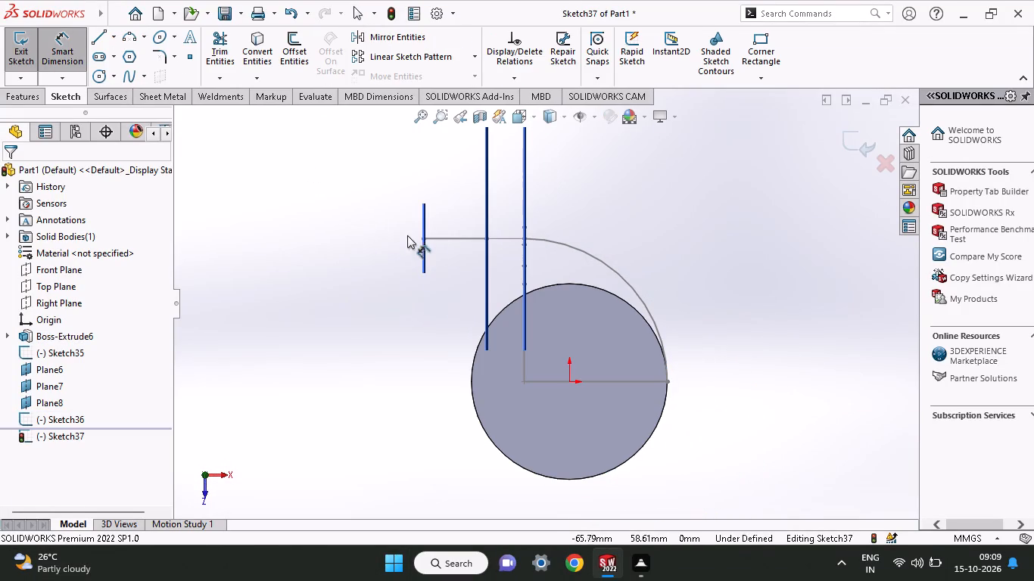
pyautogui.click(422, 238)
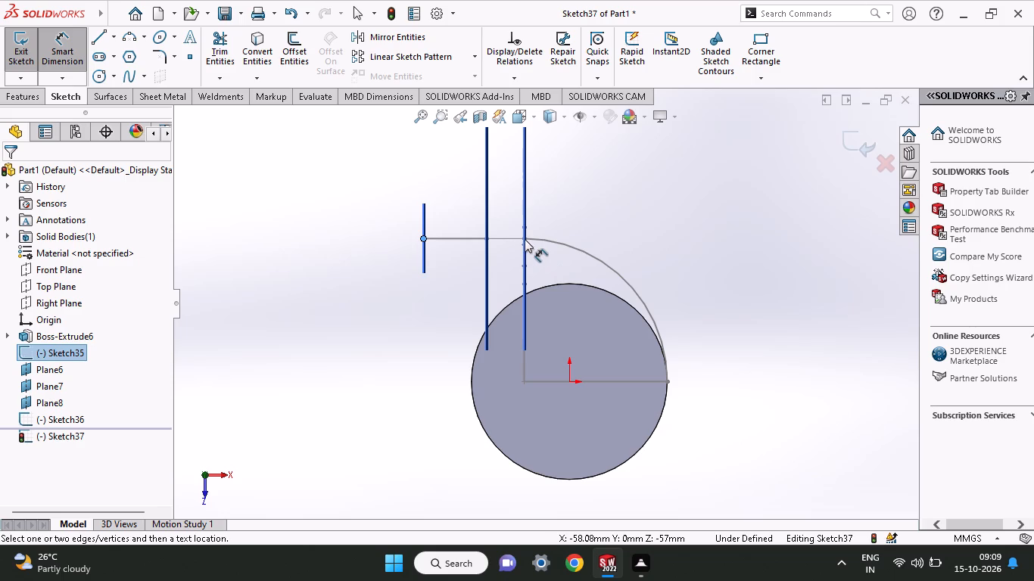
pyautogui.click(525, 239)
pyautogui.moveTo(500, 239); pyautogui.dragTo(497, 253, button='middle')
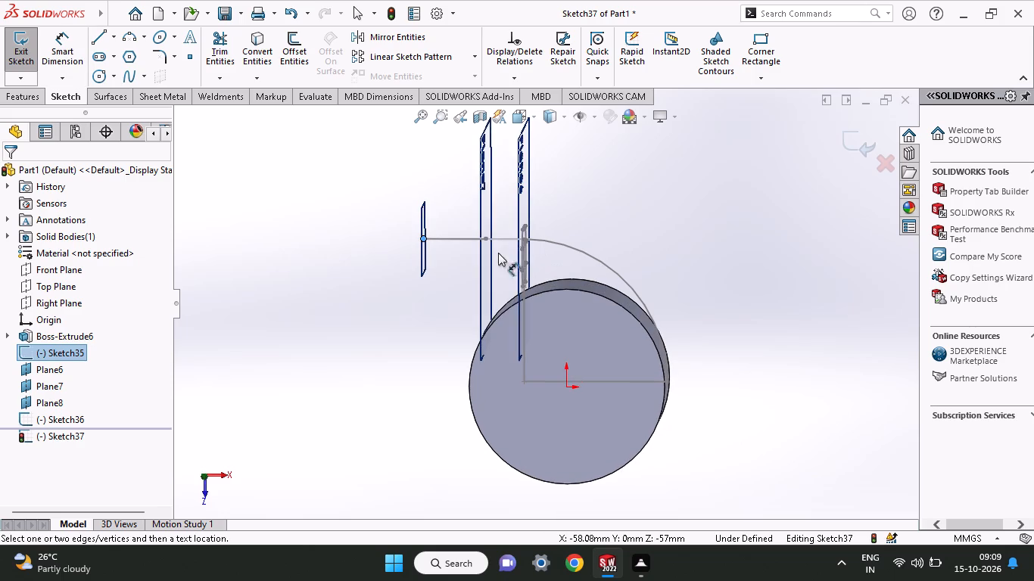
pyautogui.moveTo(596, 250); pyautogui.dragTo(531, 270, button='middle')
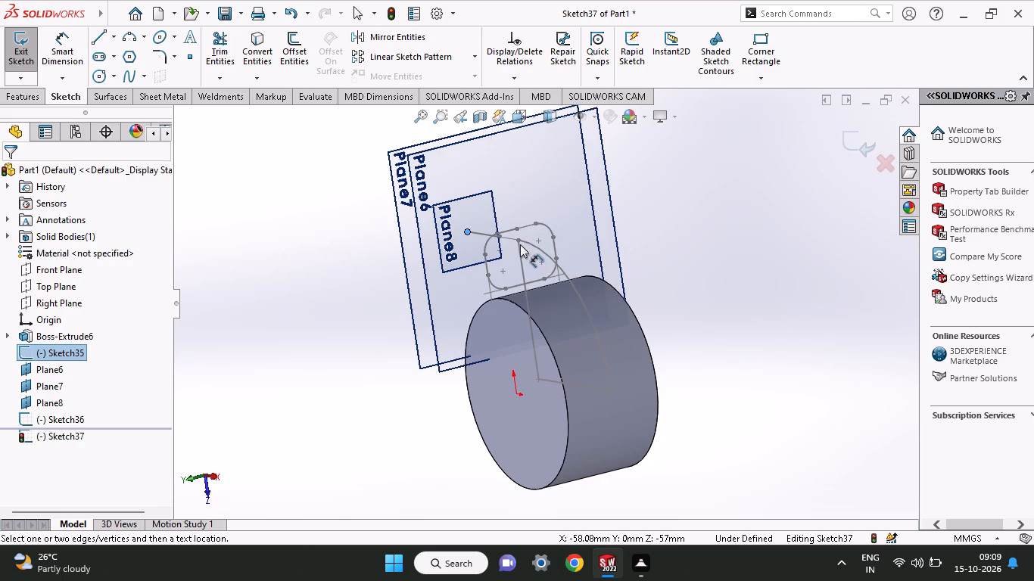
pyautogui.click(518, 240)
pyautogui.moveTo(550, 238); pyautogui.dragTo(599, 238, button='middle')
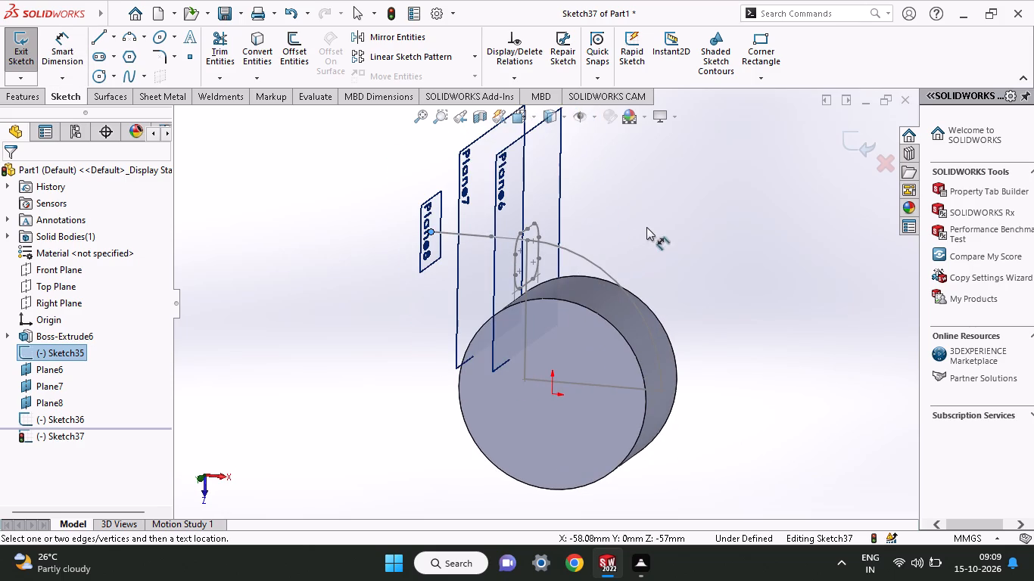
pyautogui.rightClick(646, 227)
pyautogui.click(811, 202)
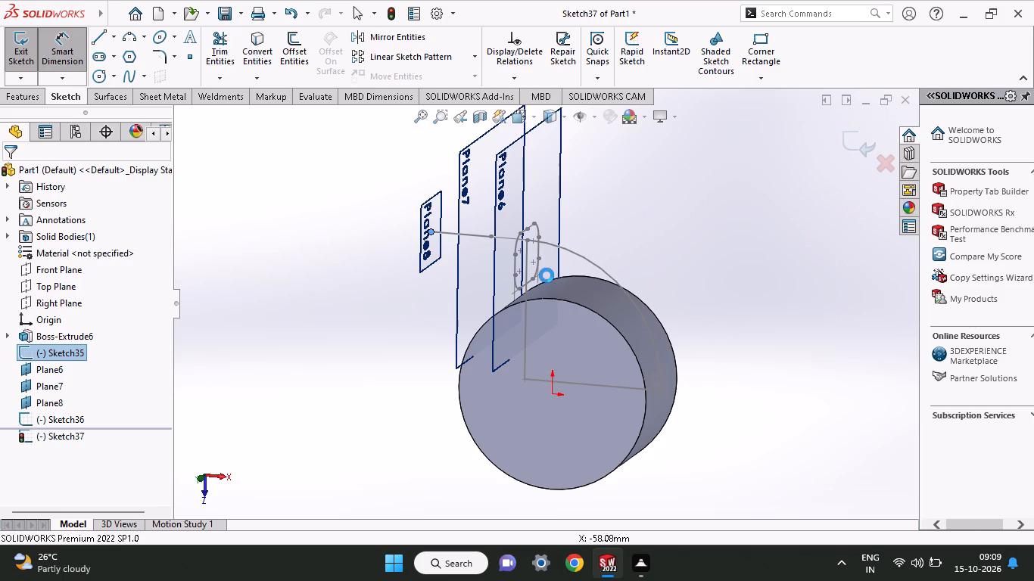
# Open a new sketch on the cylindrical body's flat circular end face for work near the path and planes.
pyautogui.moveTo(718, 260); pyautogui.dragTo(733, 223, button='middle')
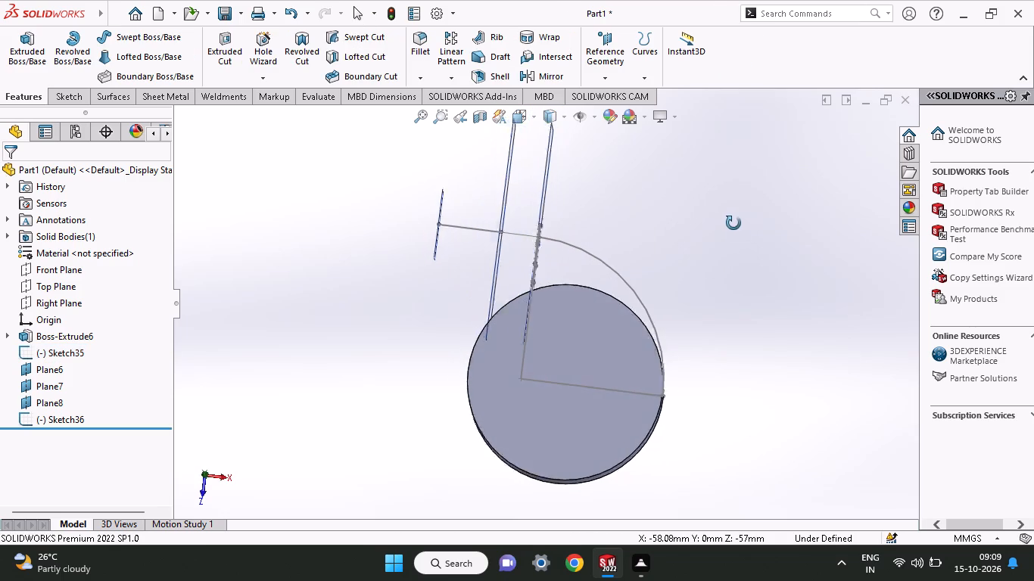
pyautogui.moveTo(733, 223); pyautogui.dragTo(735, 264, button='middle')
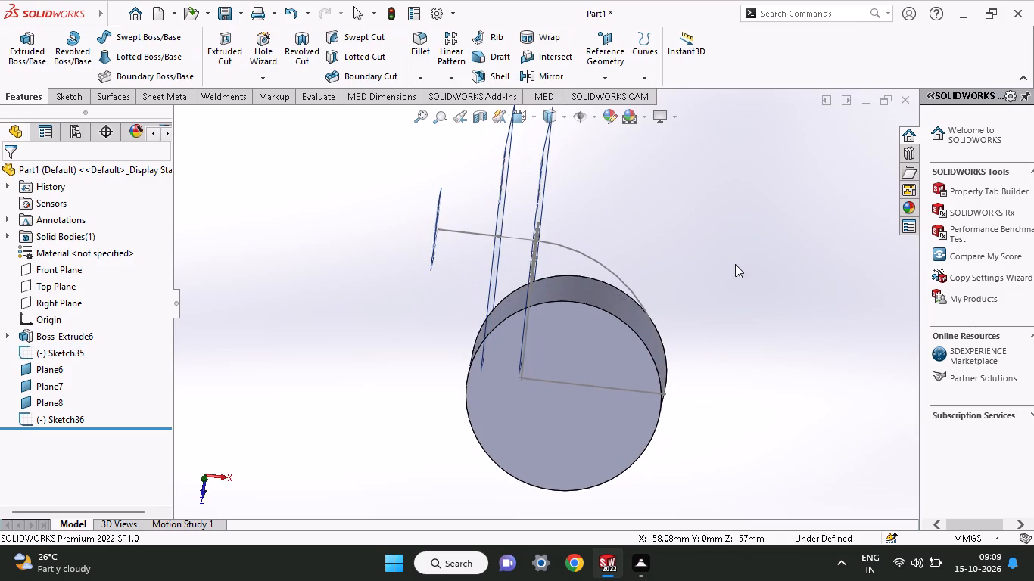
pyautogui.moveTo(735, 264); pyautogui.dragTo(752, 238, button='middle')
pyautogui.click(596, 340)
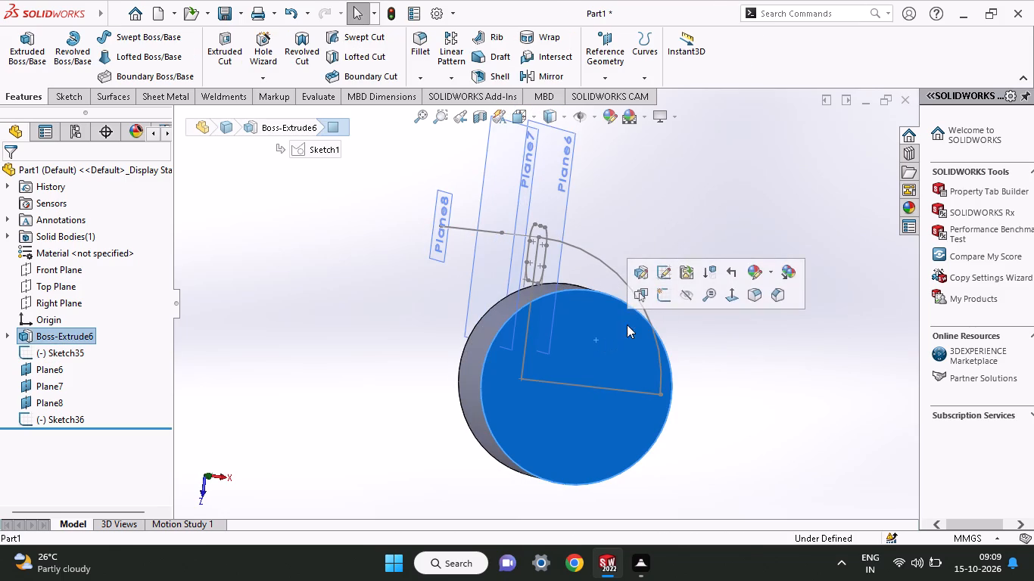
pyautogui.click(664, 303)
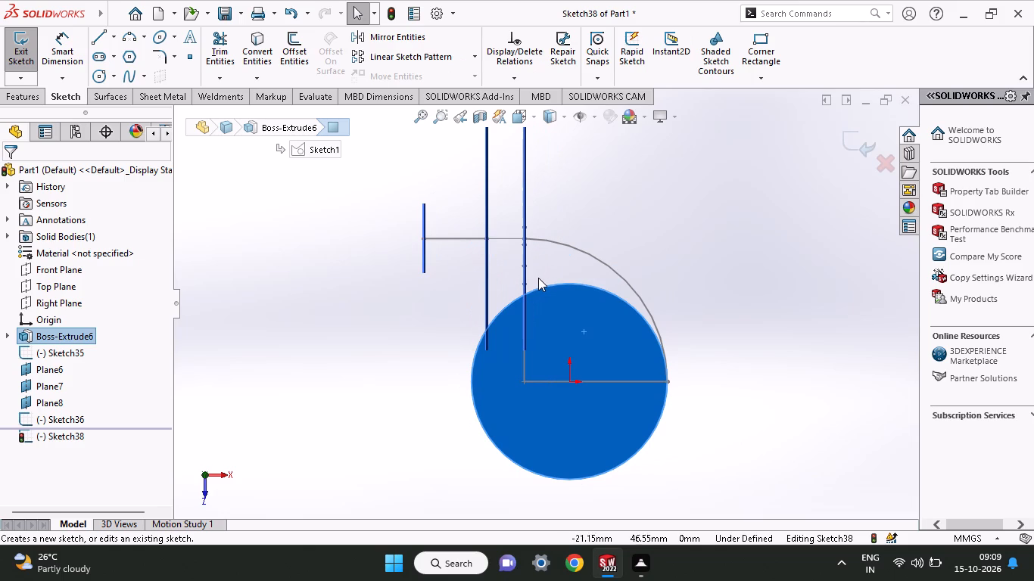
pyautogui.keyDown('ctrl'); pyautogui.scroll(3, 539, 278); pyautogui.keyUp('ctrl')
pyautogui.keyDown('ctrl'); pyautogui.scroll(-7, 539, 278); pyautogui.keyUp('ctrl')
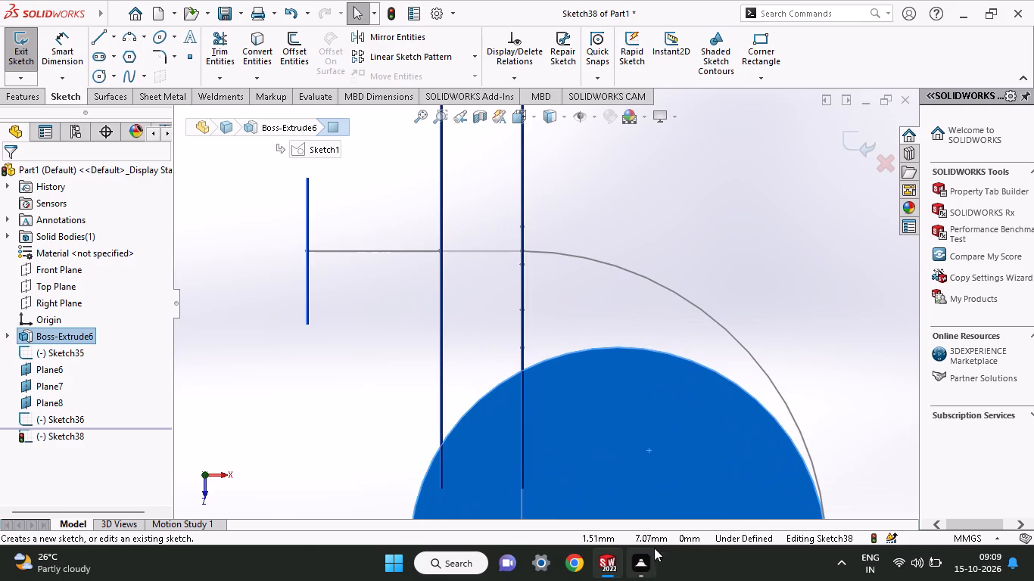
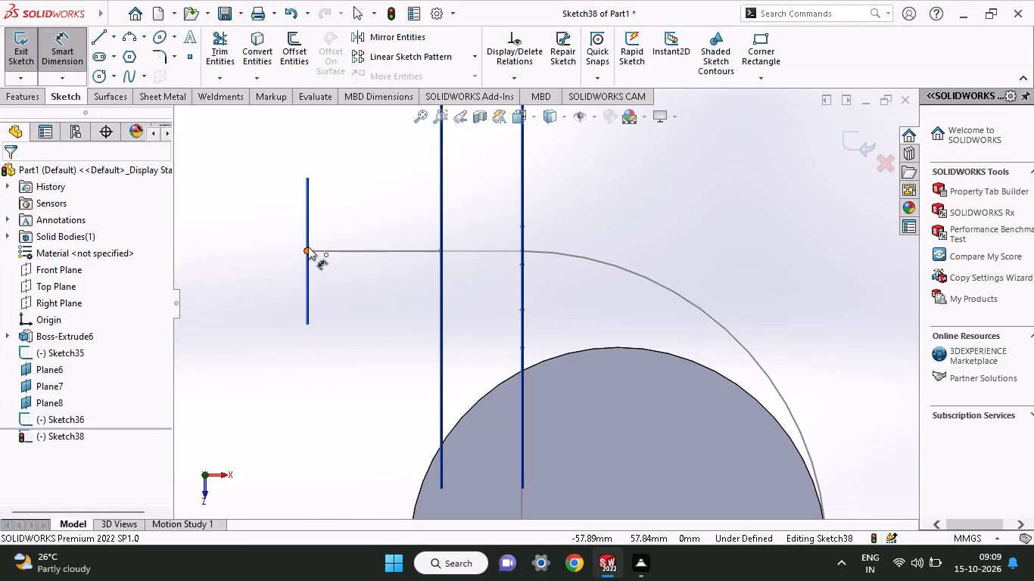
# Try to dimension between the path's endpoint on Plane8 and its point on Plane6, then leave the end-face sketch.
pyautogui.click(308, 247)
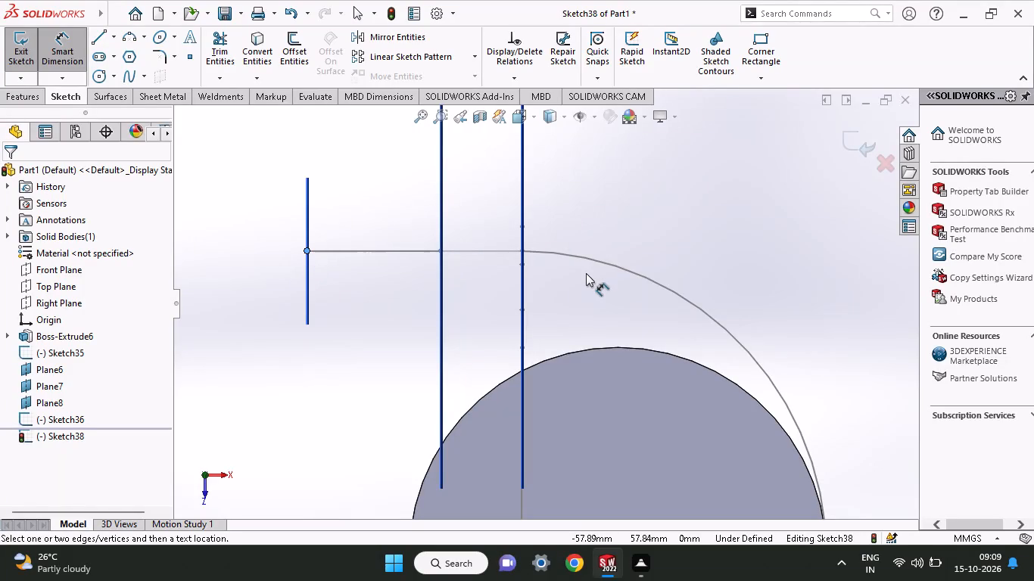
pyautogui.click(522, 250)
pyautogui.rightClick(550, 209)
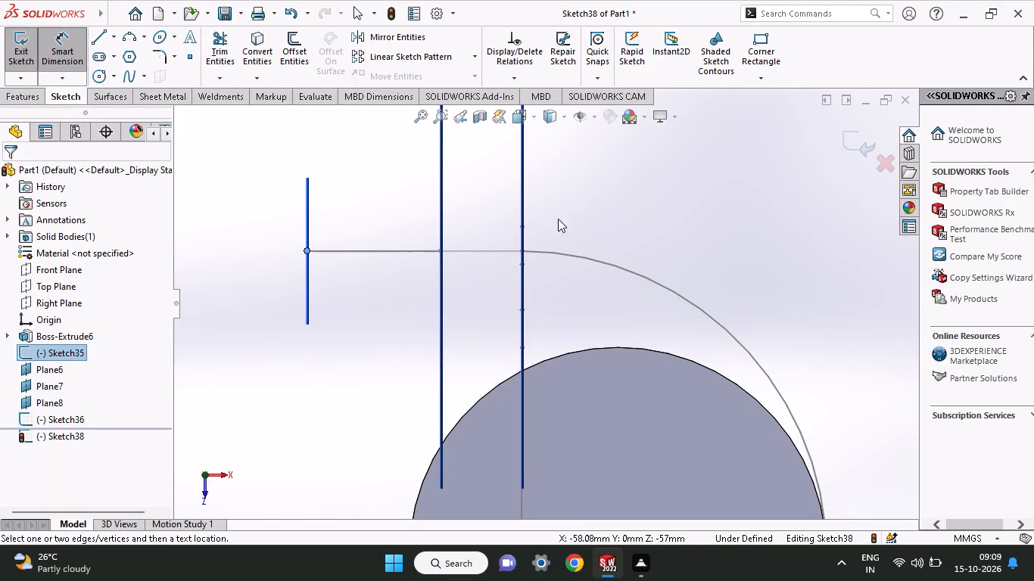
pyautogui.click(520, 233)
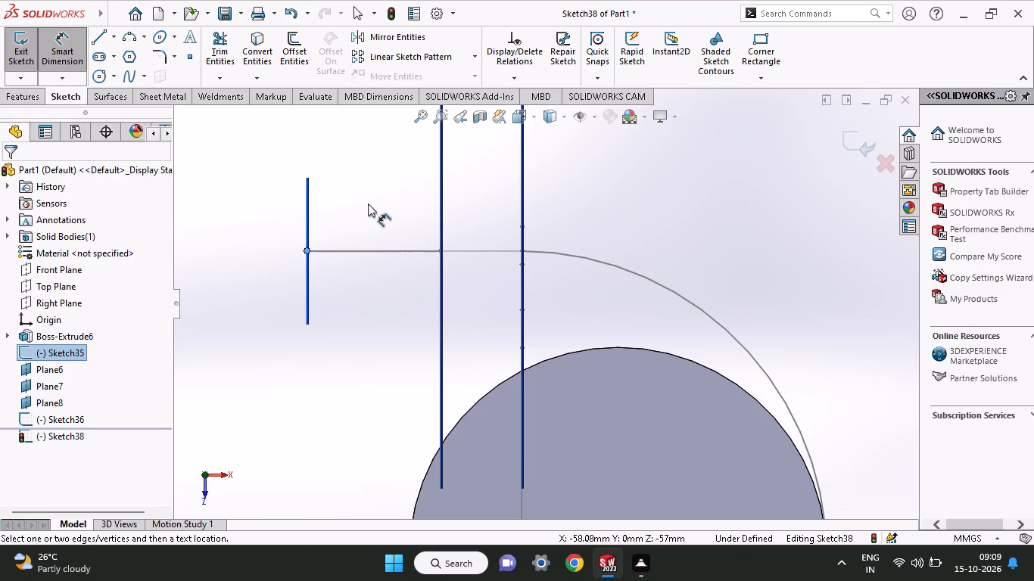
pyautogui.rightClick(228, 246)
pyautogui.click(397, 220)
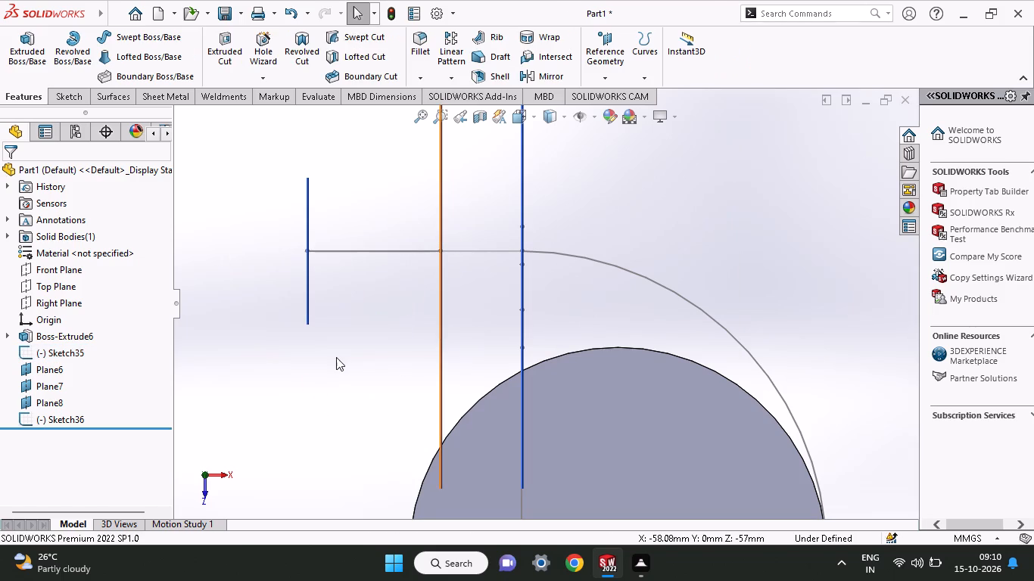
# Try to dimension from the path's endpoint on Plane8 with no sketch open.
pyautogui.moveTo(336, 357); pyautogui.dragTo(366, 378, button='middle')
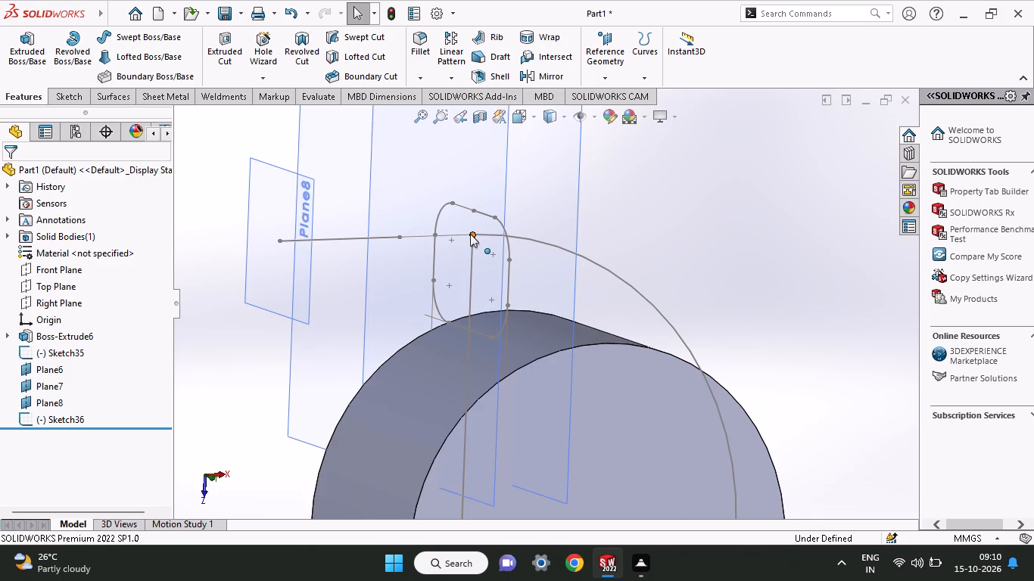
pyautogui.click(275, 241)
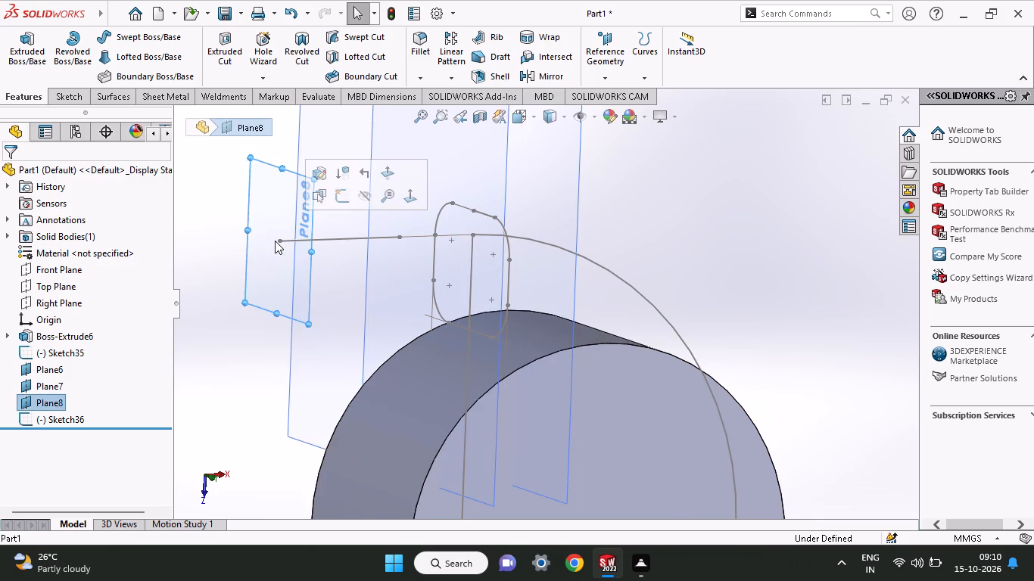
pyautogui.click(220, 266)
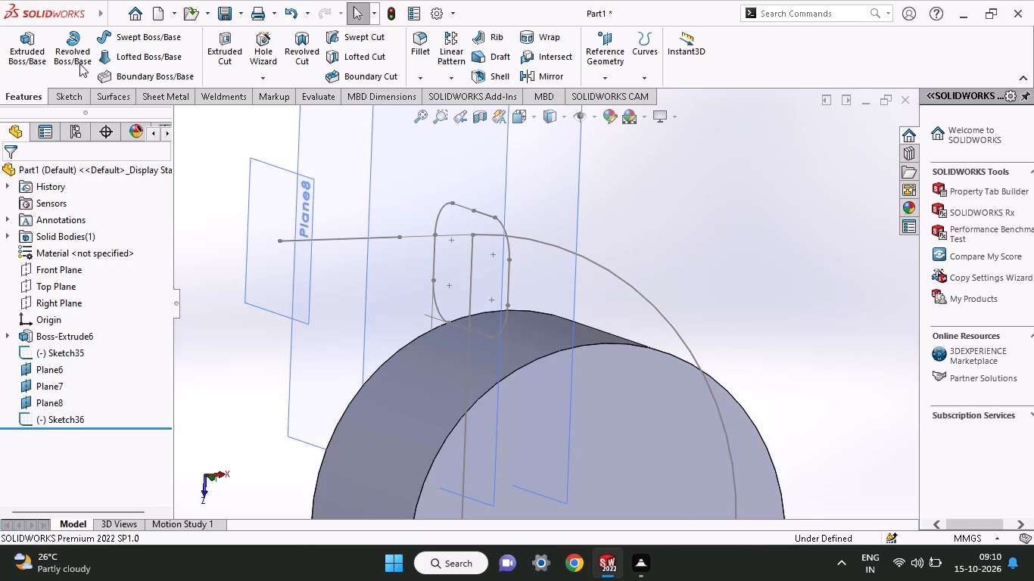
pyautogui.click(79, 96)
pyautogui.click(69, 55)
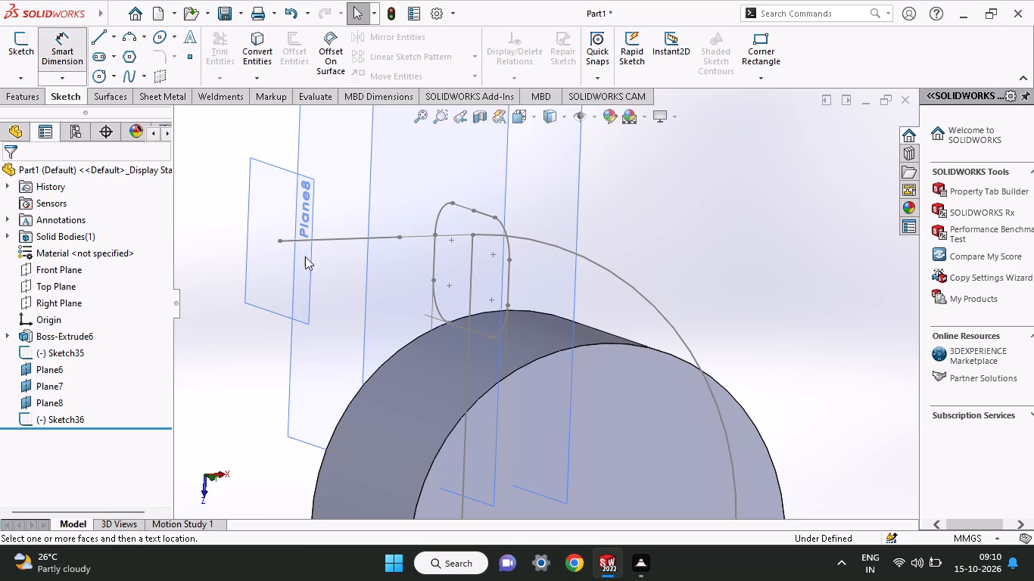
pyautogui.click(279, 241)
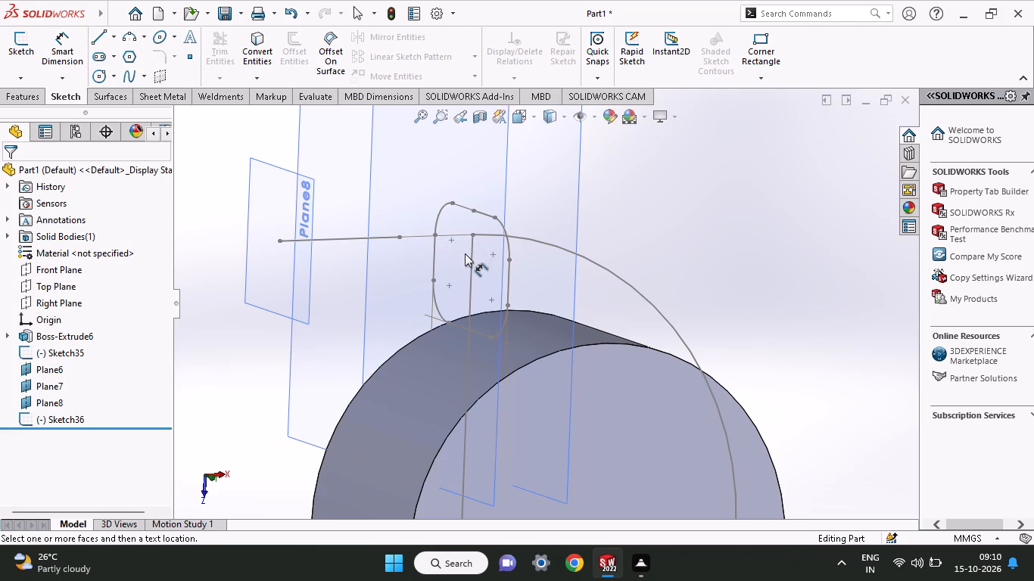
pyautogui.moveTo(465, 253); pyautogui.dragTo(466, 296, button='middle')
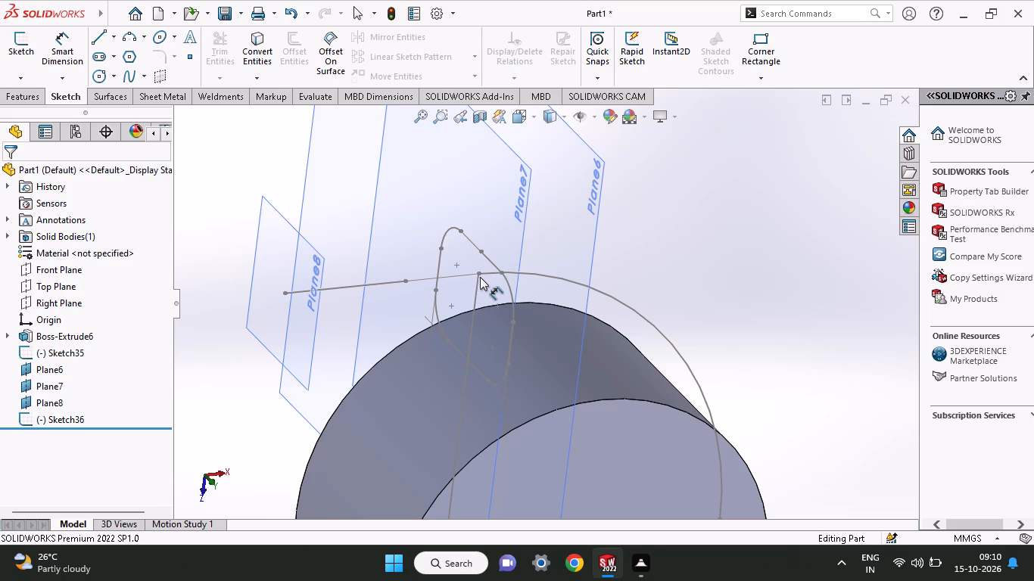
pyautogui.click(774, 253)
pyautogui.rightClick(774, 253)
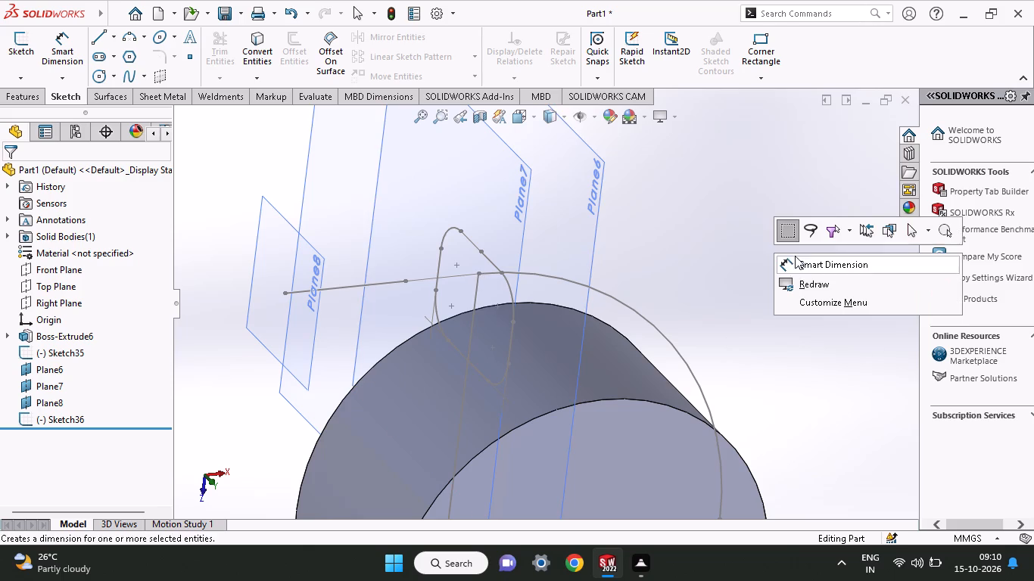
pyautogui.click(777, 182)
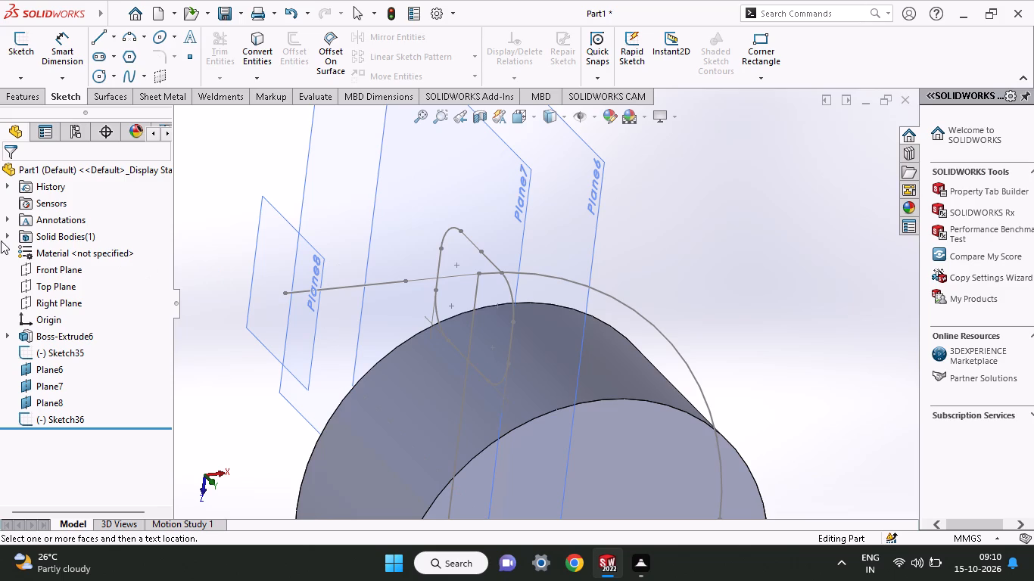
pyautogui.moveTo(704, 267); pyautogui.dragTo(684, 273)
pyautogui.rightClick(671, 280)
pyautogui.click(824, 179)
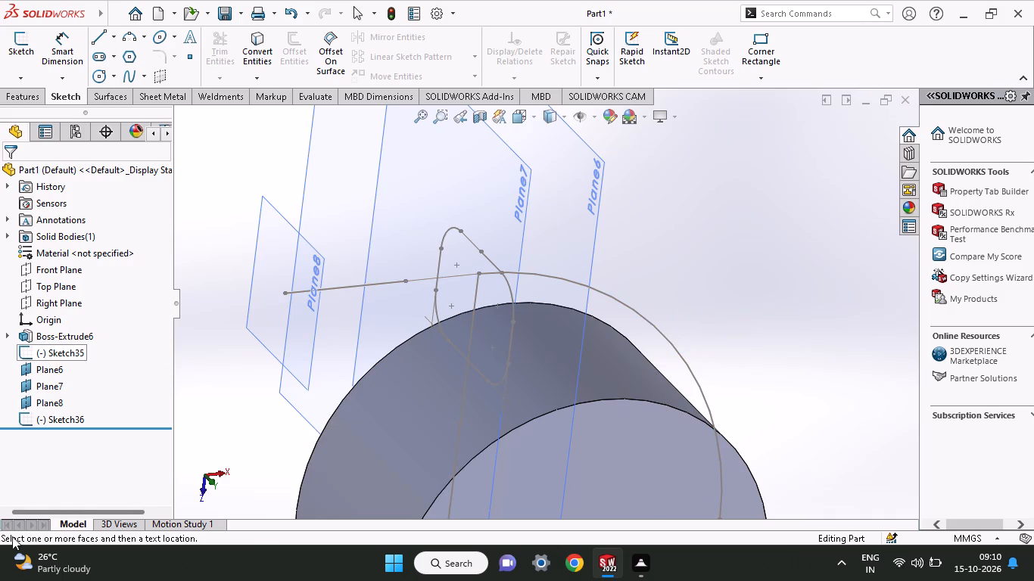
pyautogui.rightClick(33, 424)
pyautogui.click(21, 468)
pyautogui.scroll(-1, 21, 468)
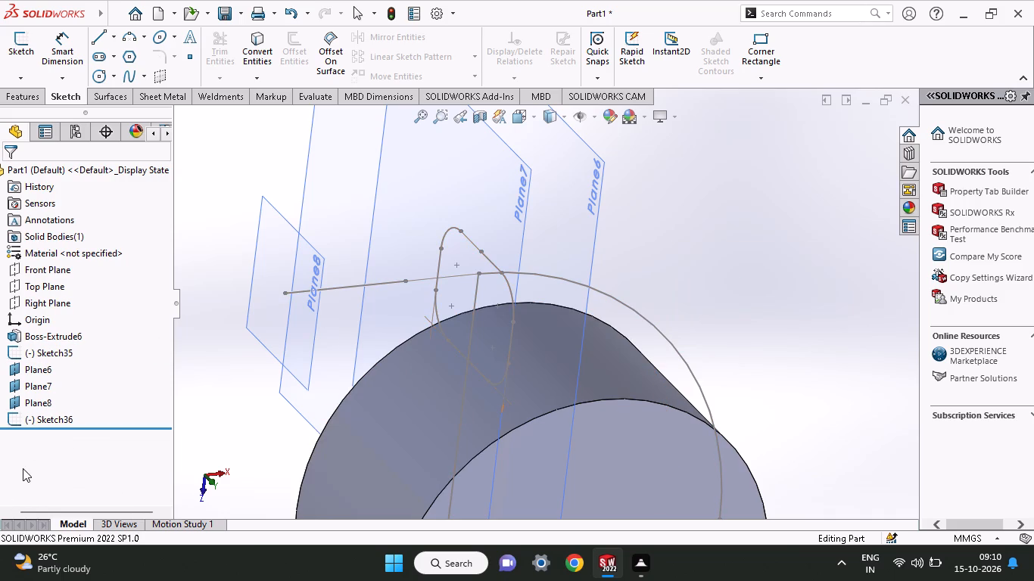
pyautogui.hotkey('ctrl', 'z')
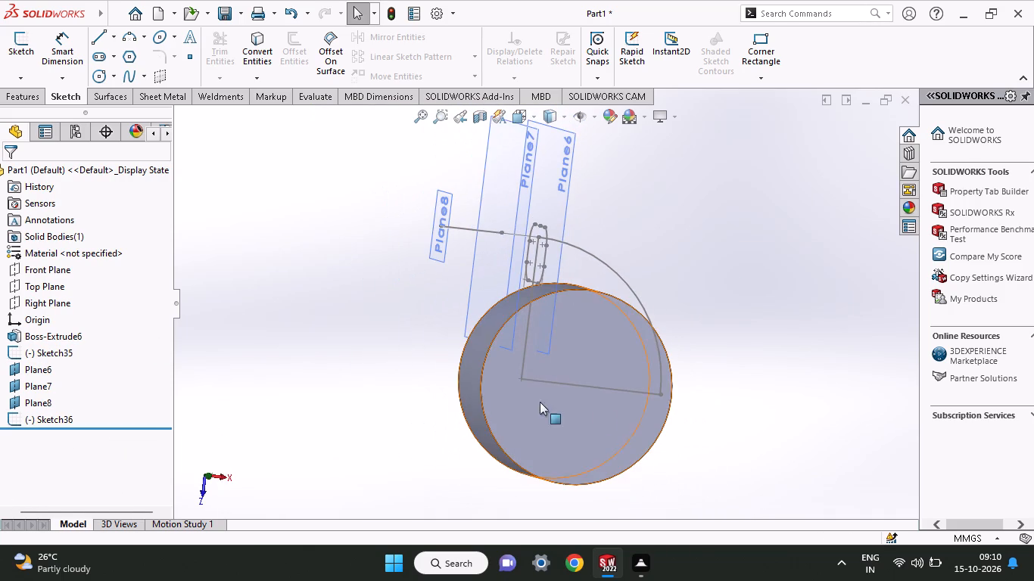
# Delete the path sketch Sketch35 together with its dependent Plane6, Plane7, Plane8 and Sketch36, keeping only the cylindrical body.
pyautogui.moveTo(751, 396); pyautogui.dragTo(337, 163)
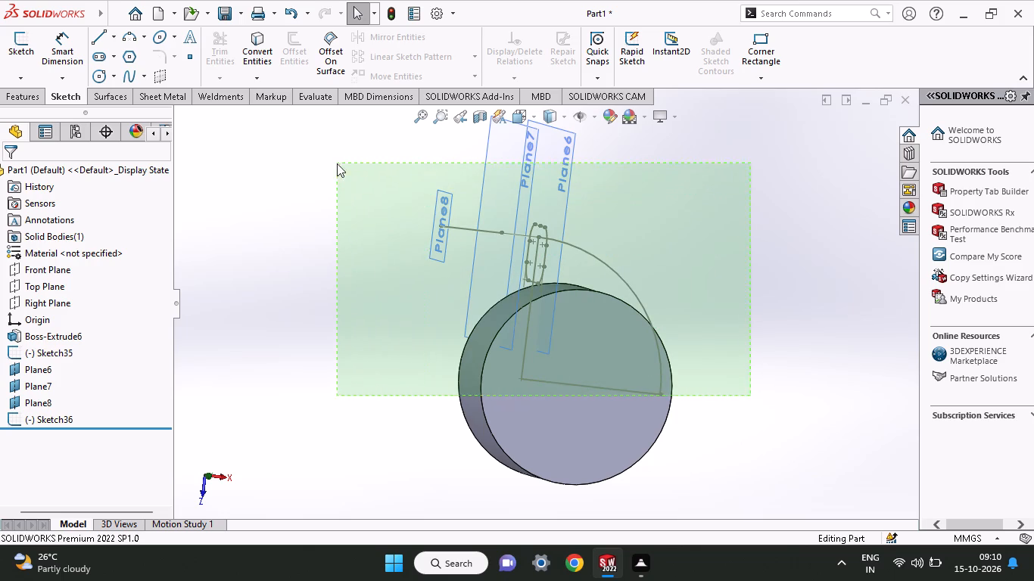
pyautogui.moveTo(337, 163); pyautogui.dragTo(329, 163)
pyautogui.click(593, 387)
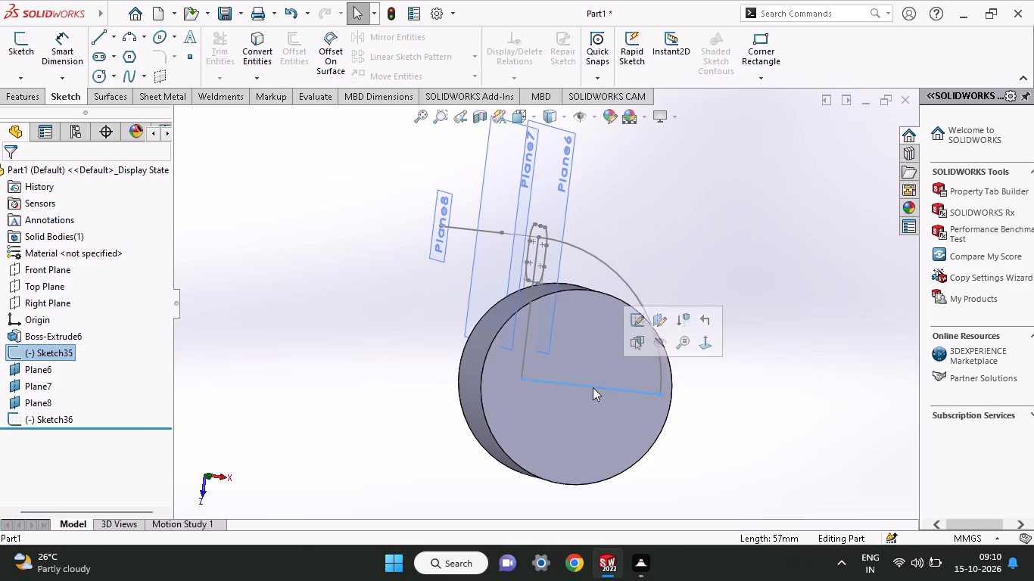
pyautogui.rightClick(593, 387)
pyautogui.click(622, 511)
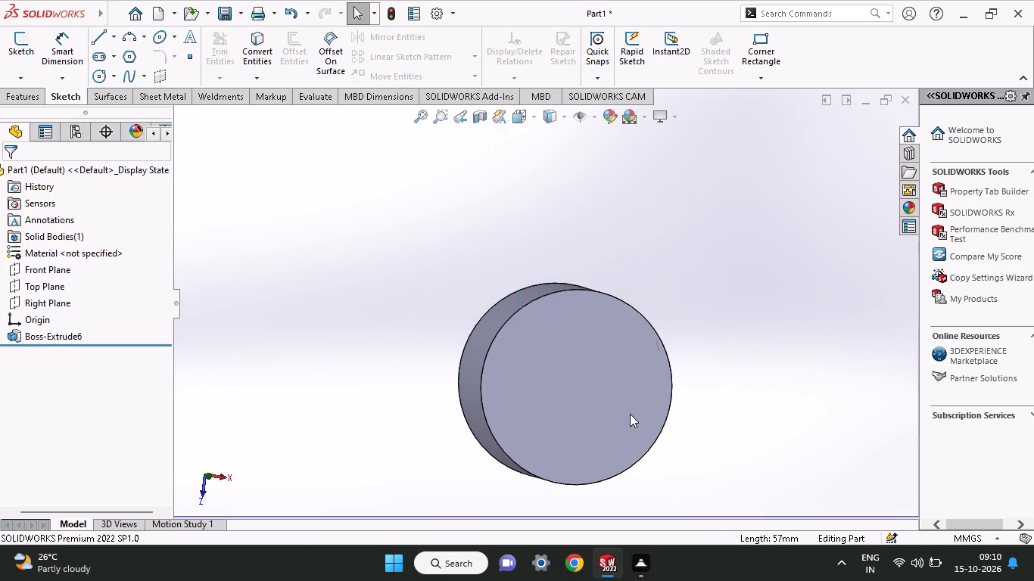
# Open a new sketch on the Top Plane, with the cylinder's circular outline in view.
pyautogui.moveTo(591, 226); pyautogui.dragTo(606, 280, button='middle')
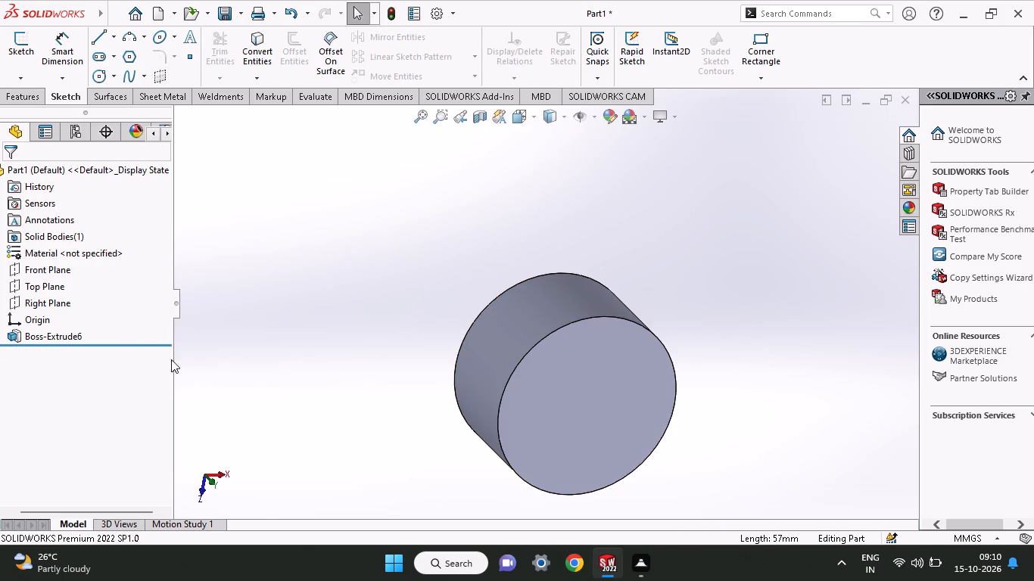
pyautogui.click(44, 290)
pyautogui.click(52, 277)
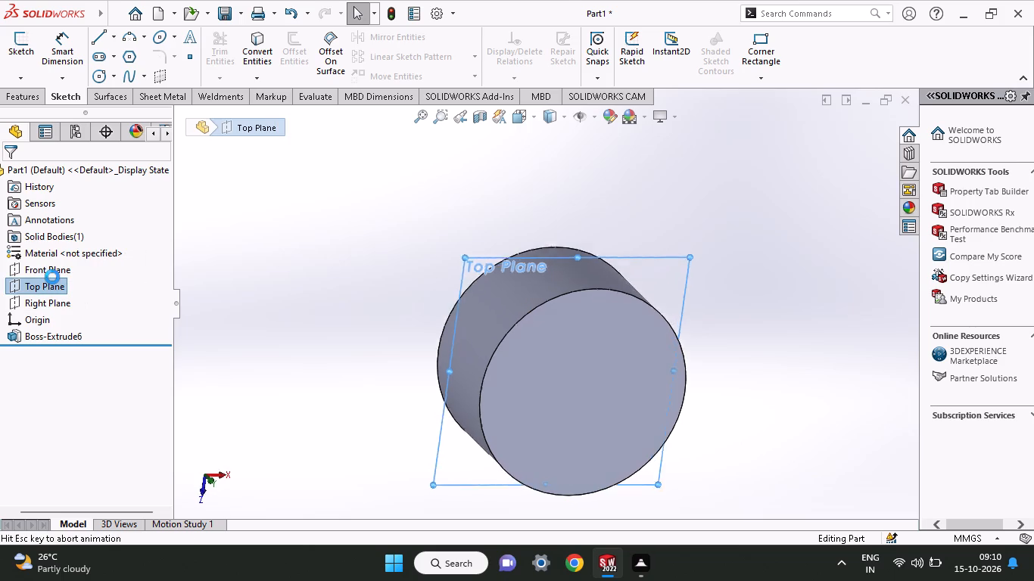
pyautogui.scroll(1, 396, 285)
pyautogui.keyDown('ctrl'); pyautogui.scroll(1, 498, 237); pyautogui.keyUp('ctrl')
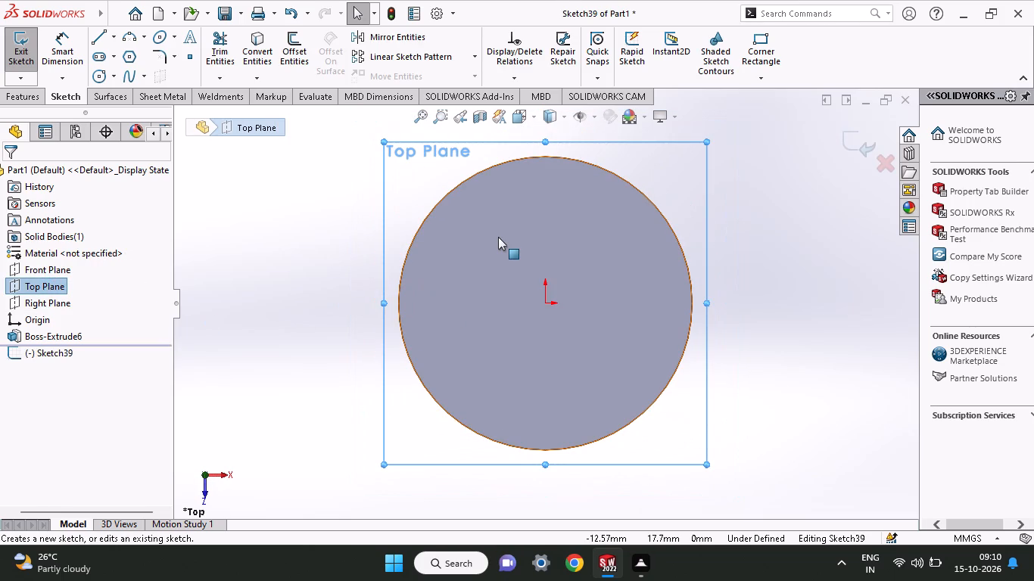
pyautogui.keyDown('ctrl'); pyautogui.scroll(3, 459, 241); pyautogui.keyUp('ctrl')
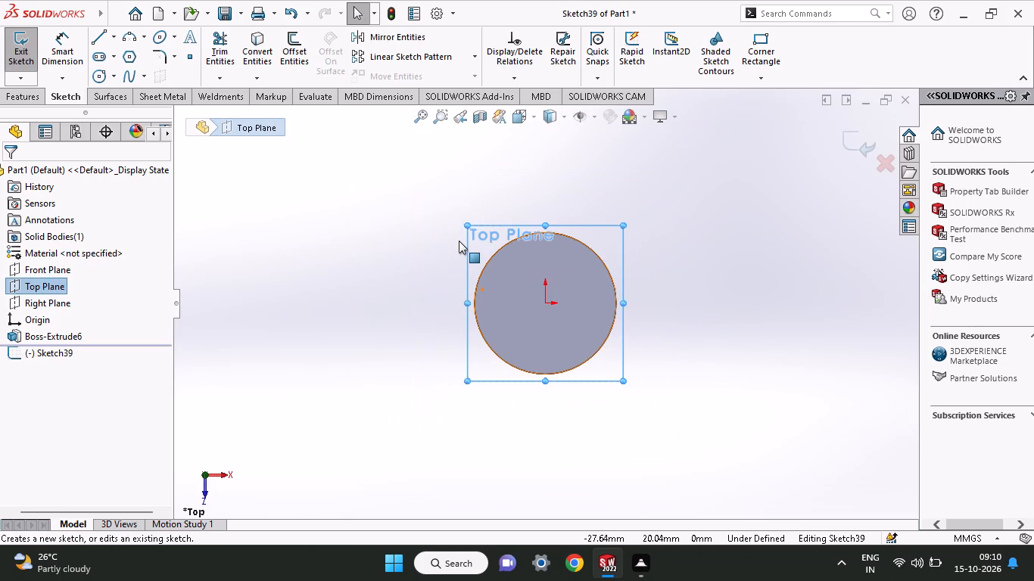
pyautogui.keyDown('ctrl'); pyautogui.scroll(1, 459, 241); pyautogui.keyUp('ctrl')
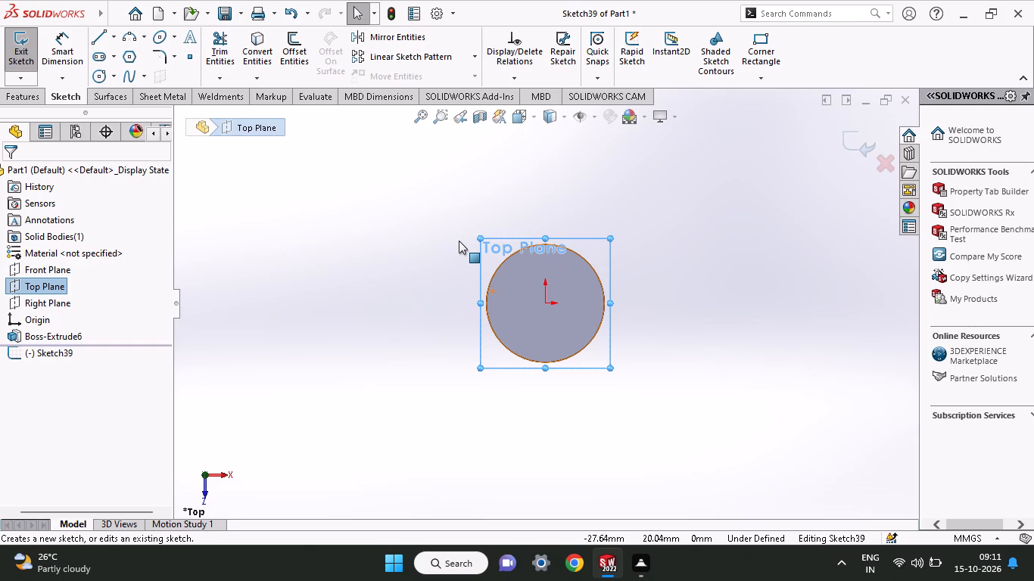
# Sketch a circle about 177 mm in diameter around the cylinder, centred about 17 mm from the origin along negative X.
pyautogui.click(100, 75)
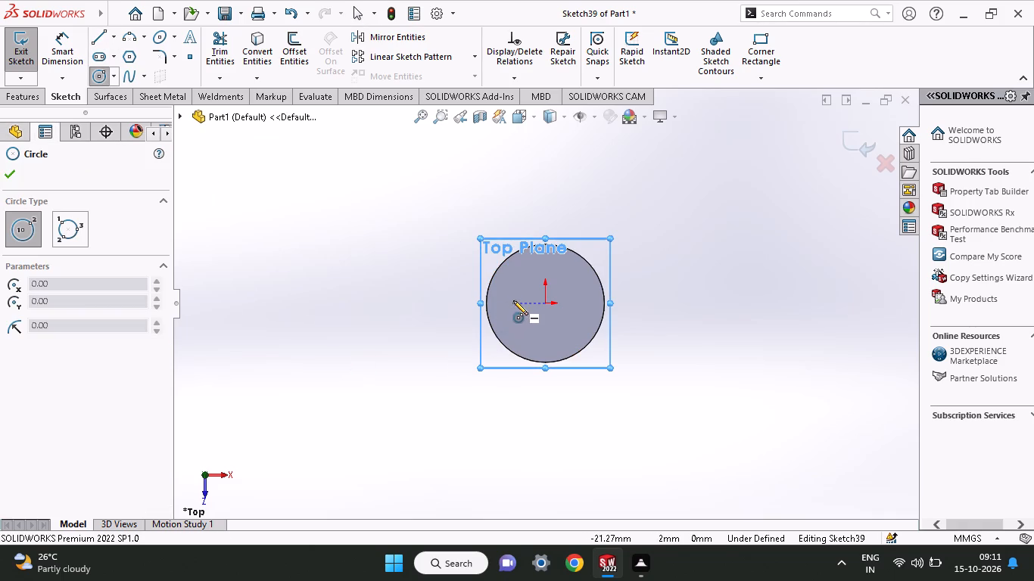
pyautogui.click(519, 305)
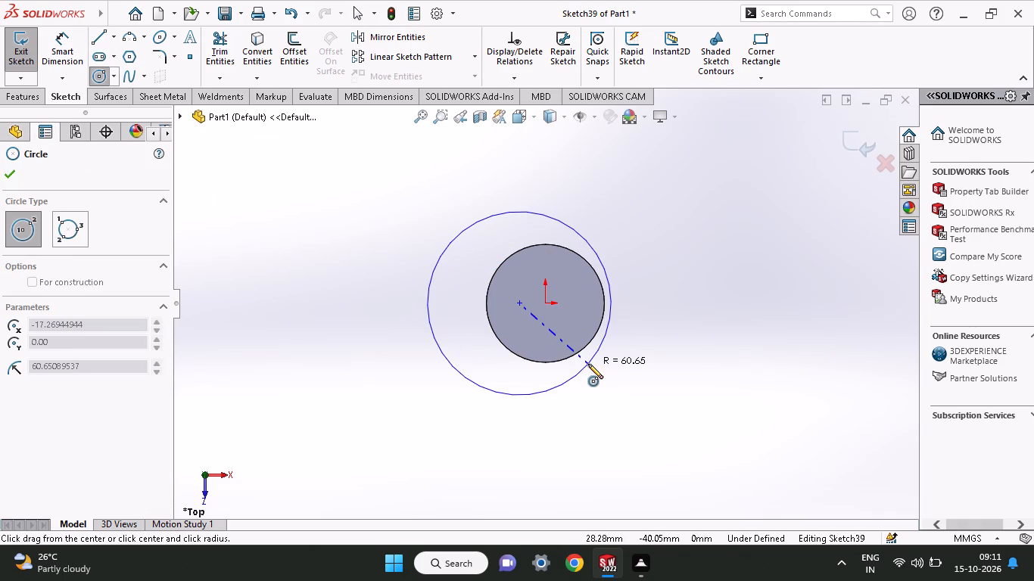
pyautogui.click(621, 391)
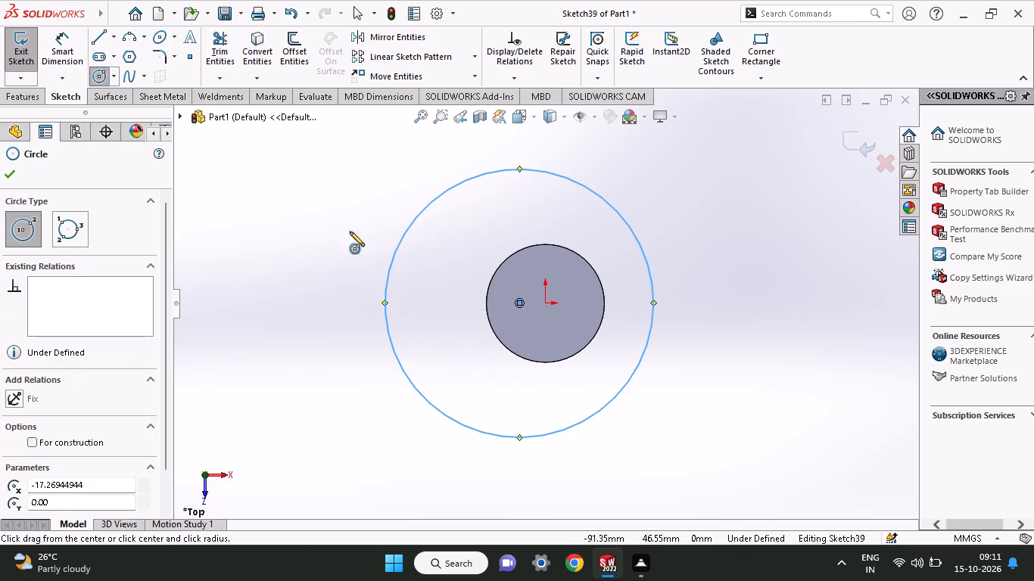
# Dimension the new circle's diameter at 114 mm.
pyautogui.click(49, 55)
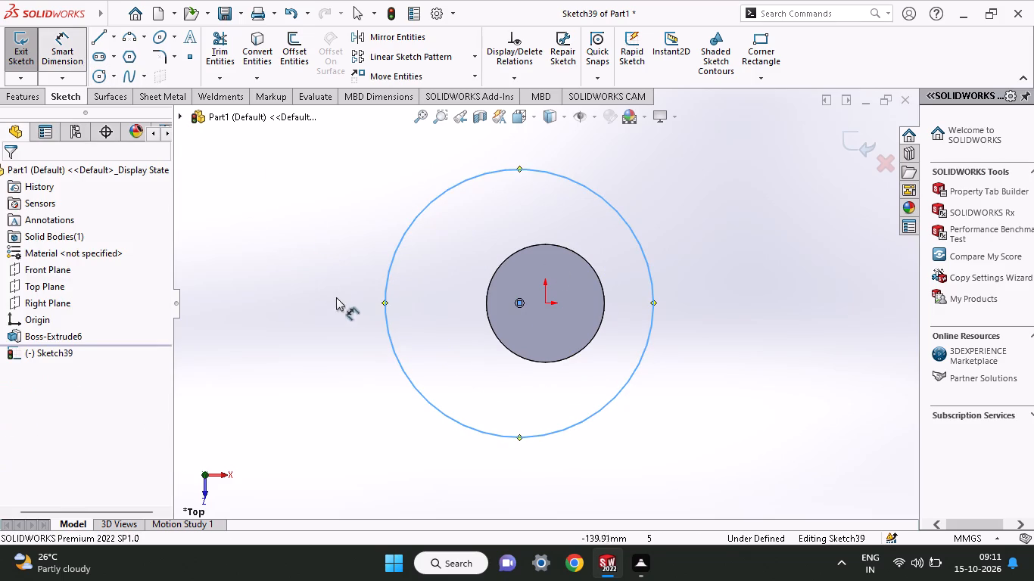
pyautogui.click(385, 306)
pyautogui.click(363, 310)
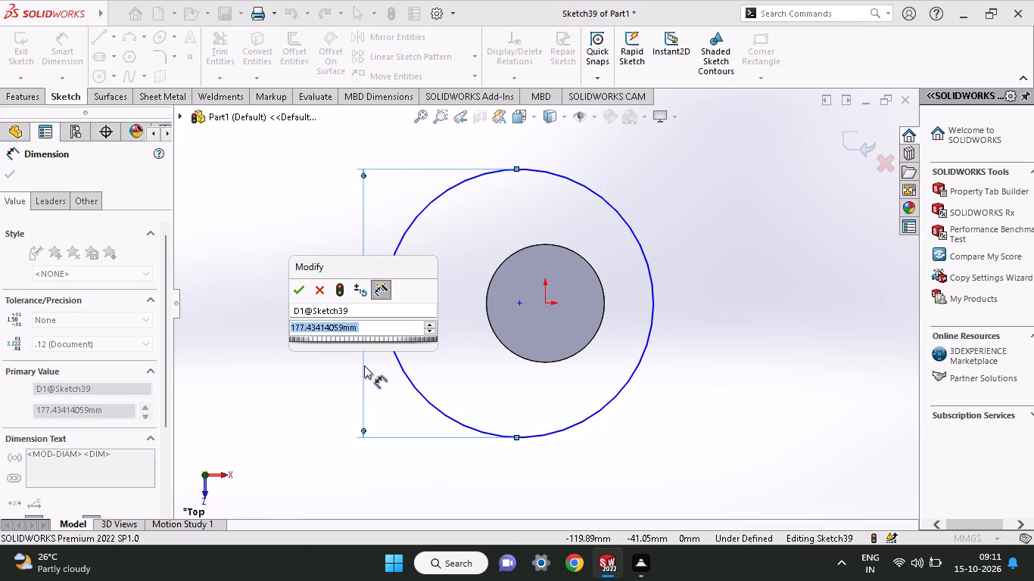
pyautogui.press('5')
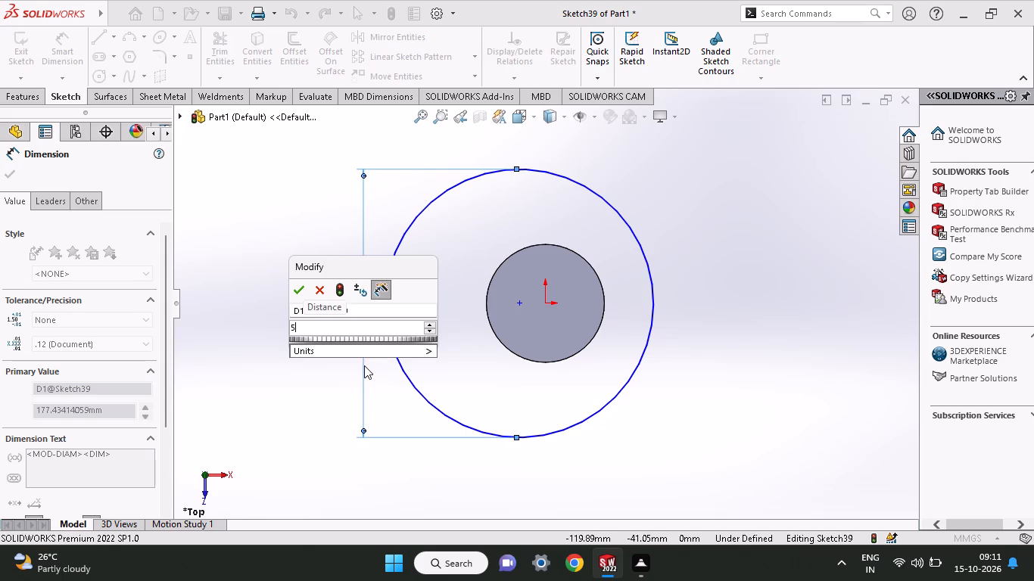
pyautogui.press('7')
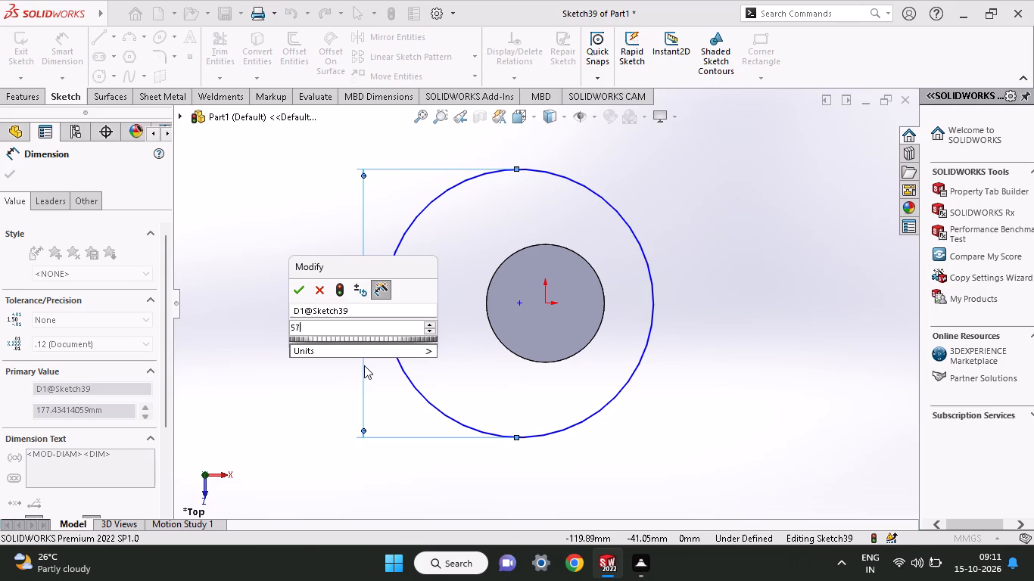
pyautogui.press('+')
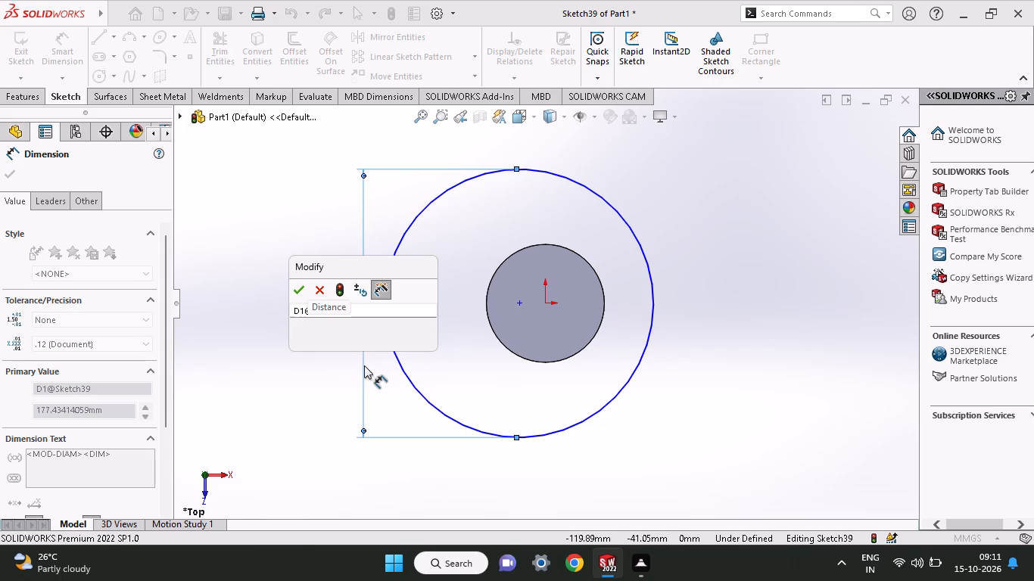
pyautogui.write('57')
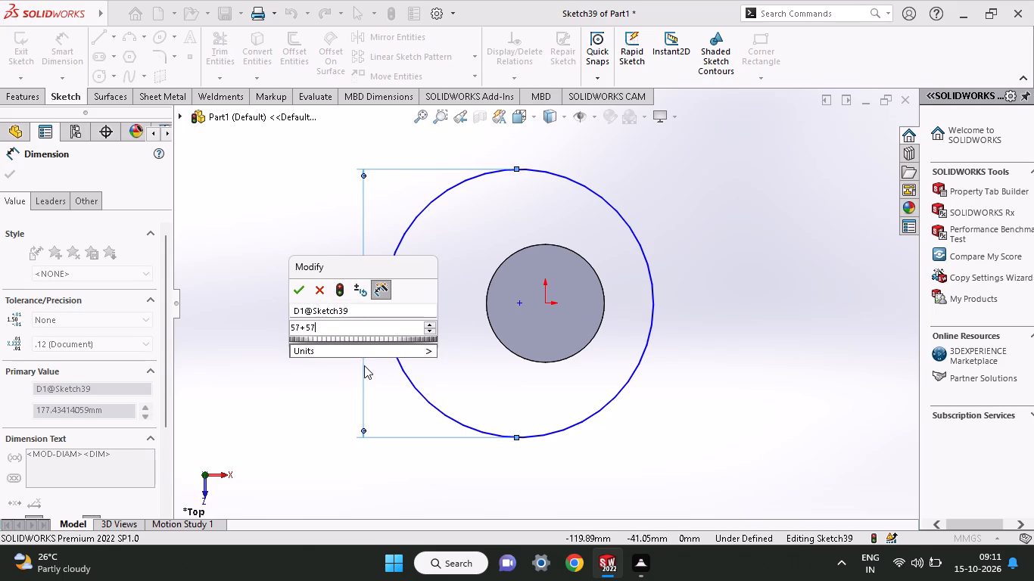
pyautogui.press('Return')
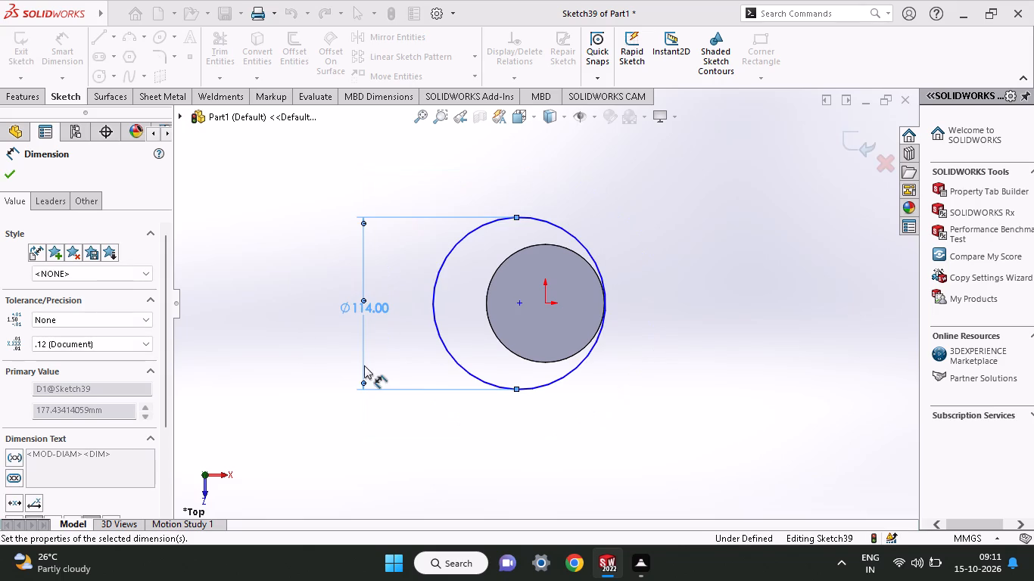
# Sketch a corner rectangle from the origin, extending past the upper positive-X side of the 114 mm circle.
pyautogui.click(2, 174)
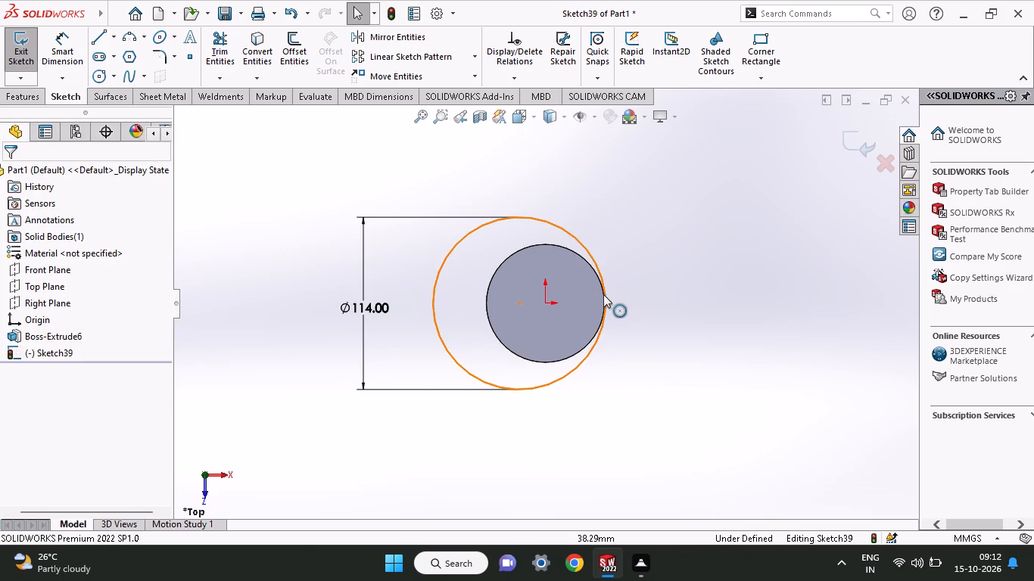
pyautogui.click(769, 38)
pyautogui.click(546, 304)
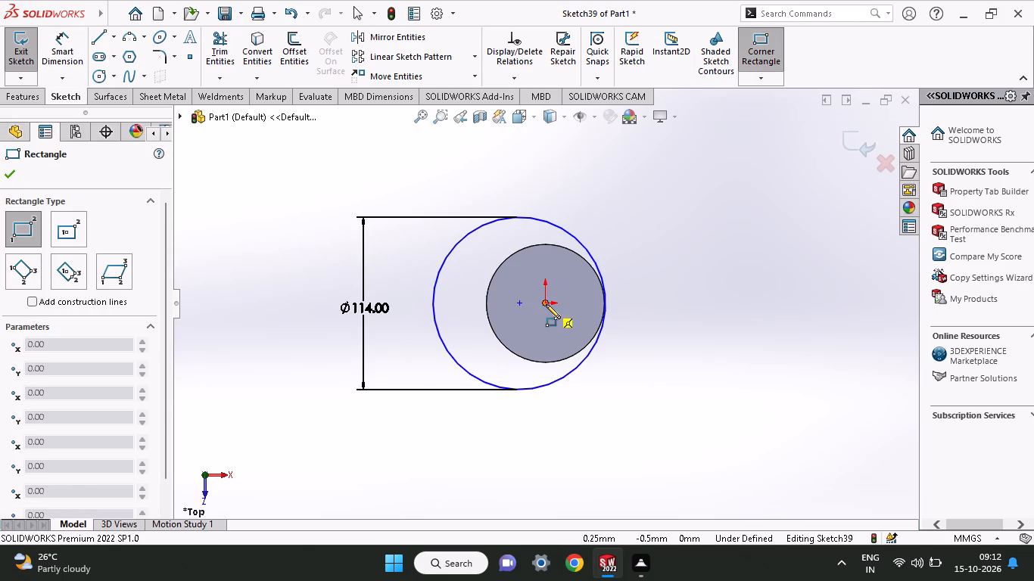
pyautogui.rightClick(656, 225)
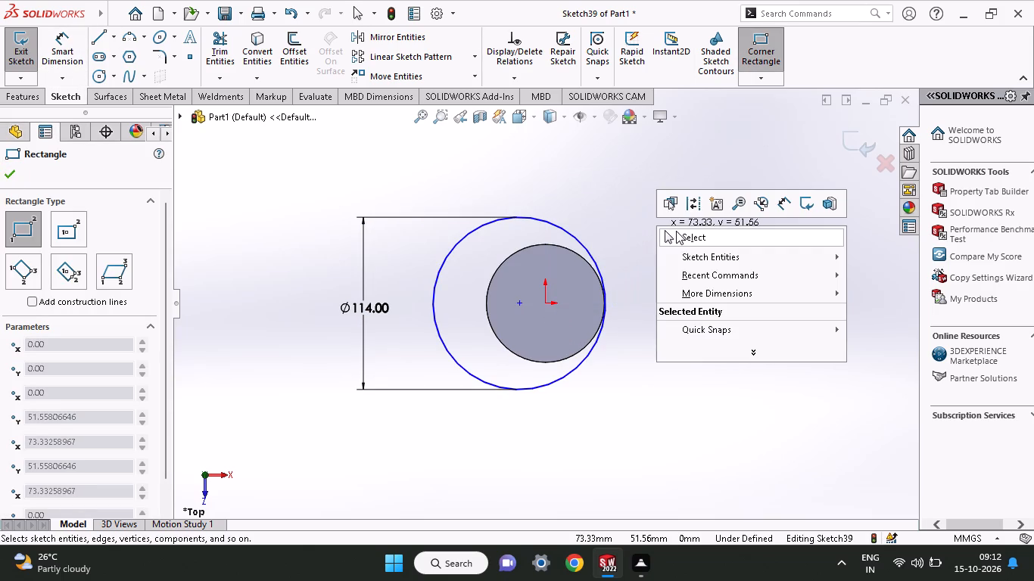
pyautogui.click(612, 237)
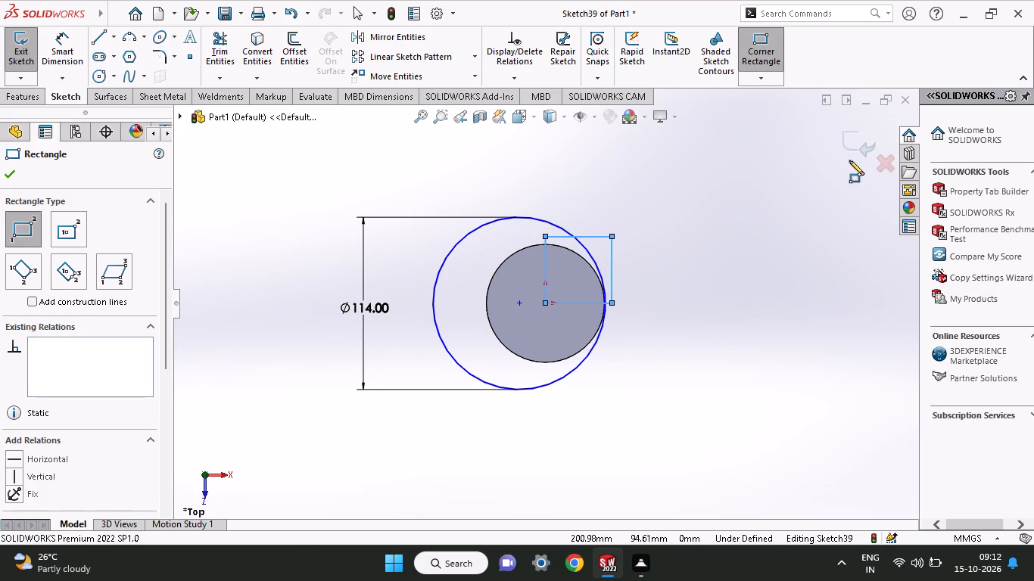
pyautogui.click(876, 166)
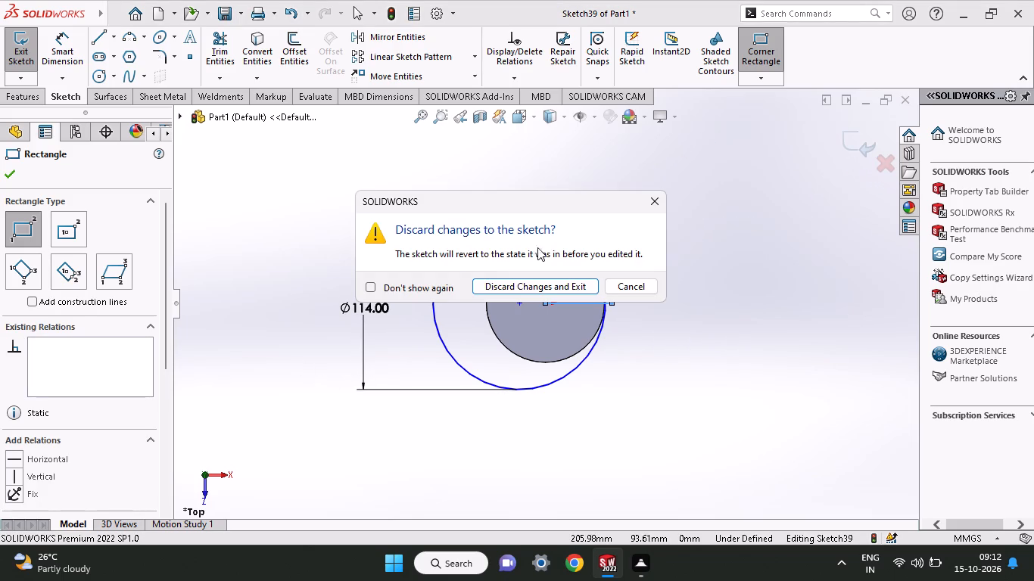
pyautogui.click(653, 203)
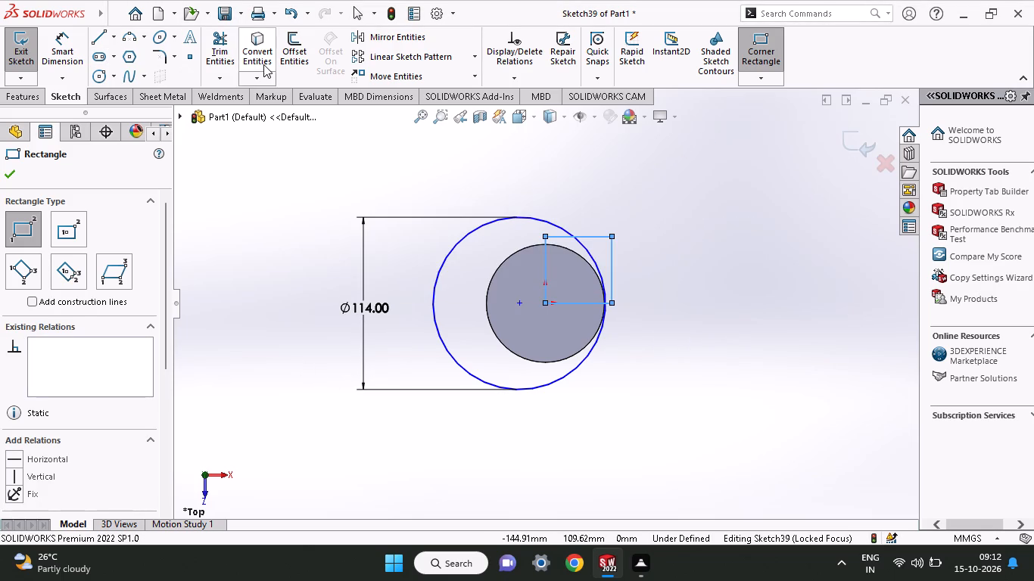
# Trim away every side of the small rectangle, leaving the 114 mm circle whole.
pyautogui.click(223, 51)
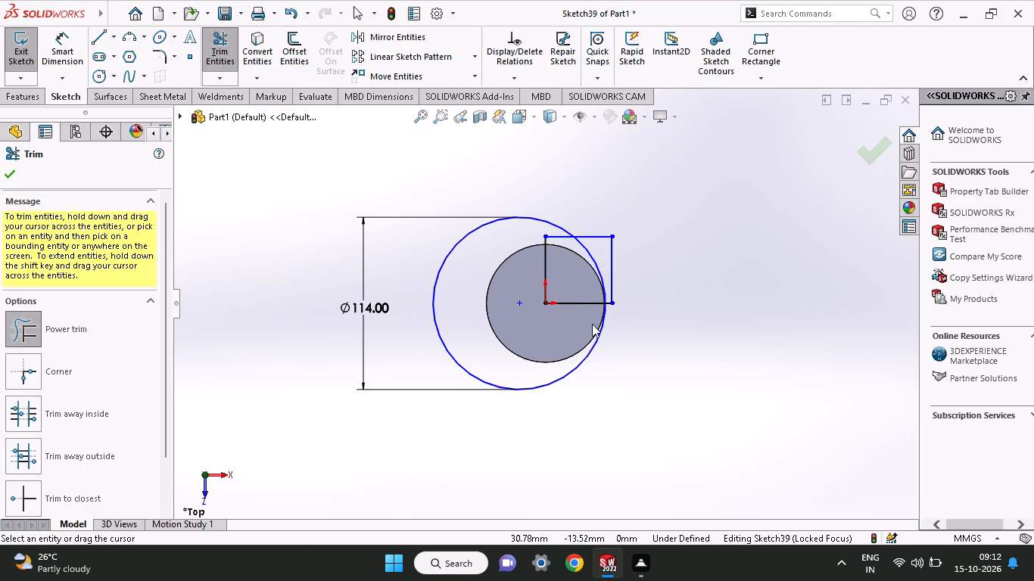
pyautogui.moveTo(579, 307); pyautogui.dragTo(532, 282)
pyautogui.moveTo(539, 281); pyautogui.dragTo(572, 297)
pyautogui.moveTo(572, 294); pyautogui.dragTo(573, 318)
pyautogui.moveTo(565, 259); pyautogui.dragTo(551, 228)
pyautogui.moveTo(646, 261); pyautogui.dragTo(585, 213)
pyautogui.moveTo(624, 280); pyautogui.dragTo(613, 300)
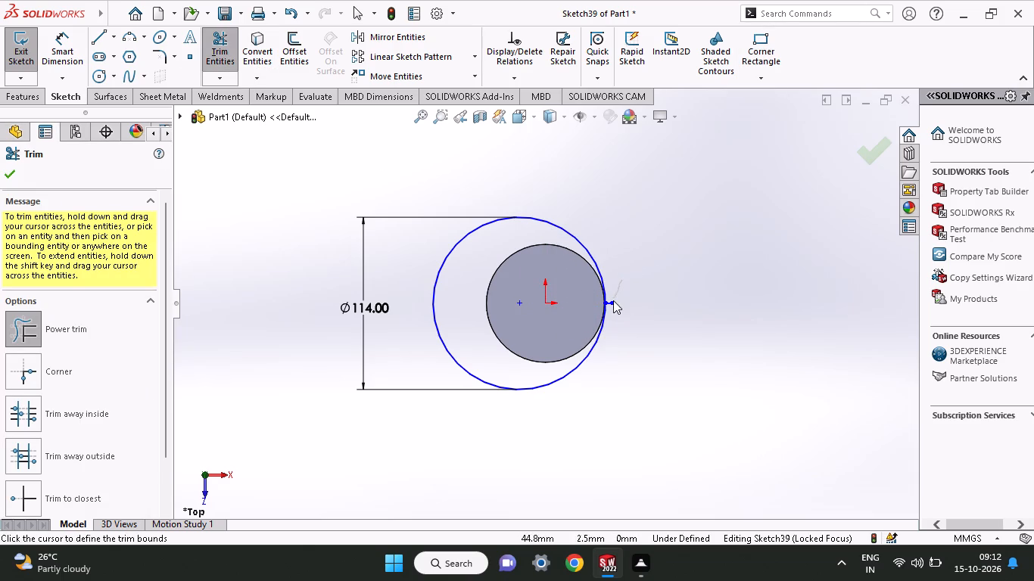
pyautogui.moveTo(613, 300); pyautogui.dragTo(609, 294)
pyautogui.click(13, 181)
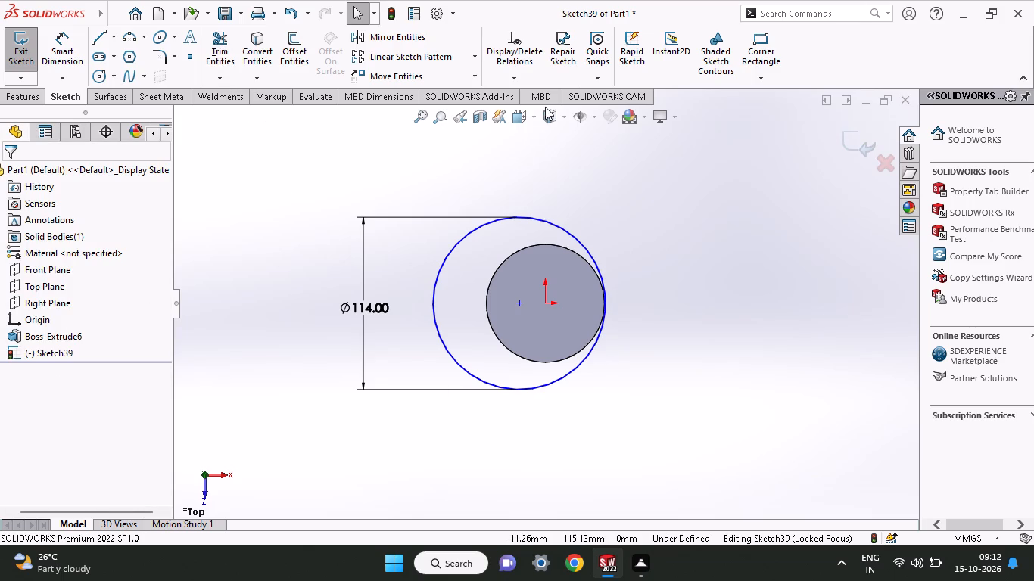
# Sketch a corner rectangle from the origin, about 48 mm wide along positive X and 79 mm high, past the circle's top.
pyautogui.click(745, 61)
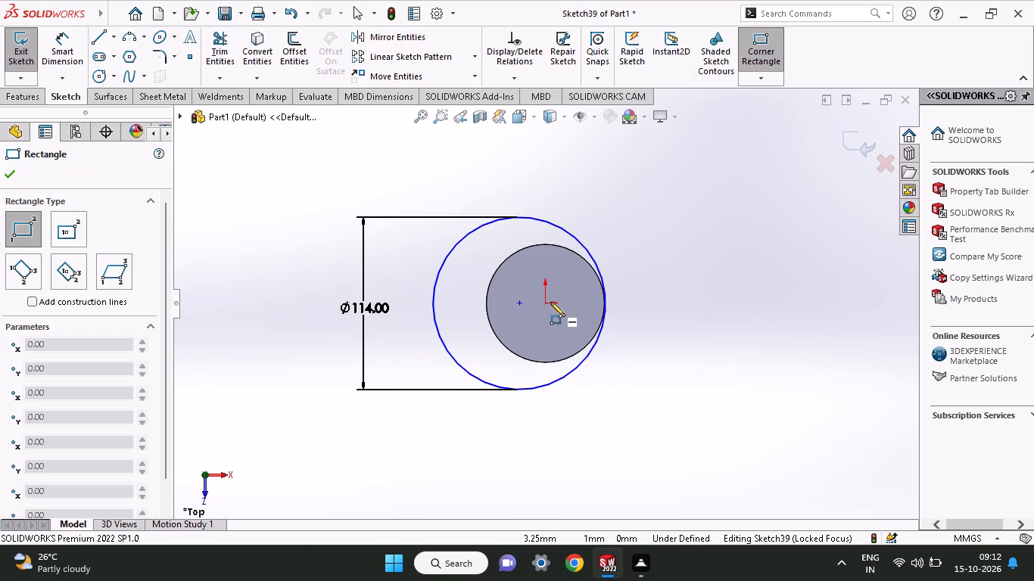
pyautogui.click(549, 303)
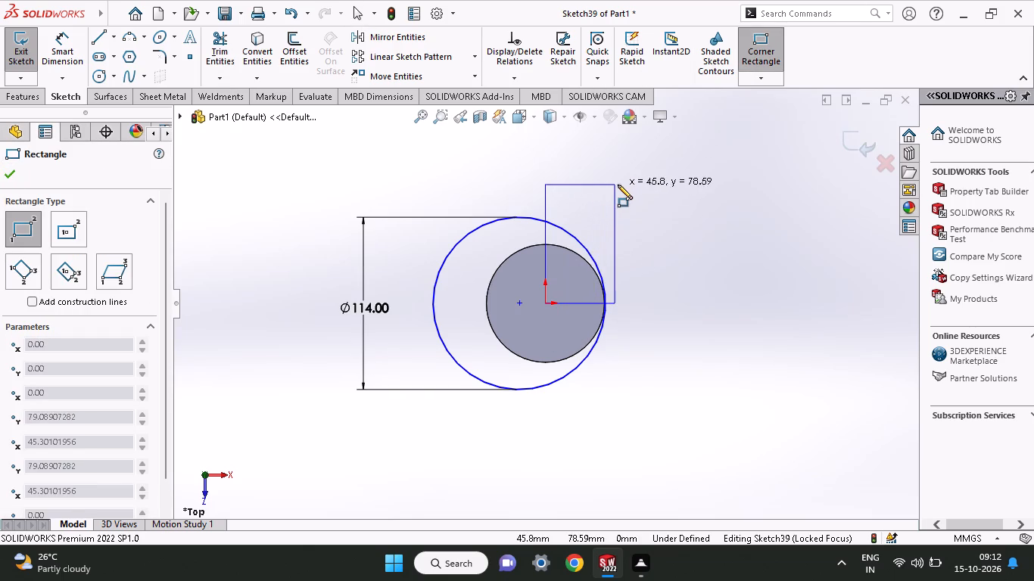
pyautogui.click(618, 185)
pyautogui.click(12, 178)
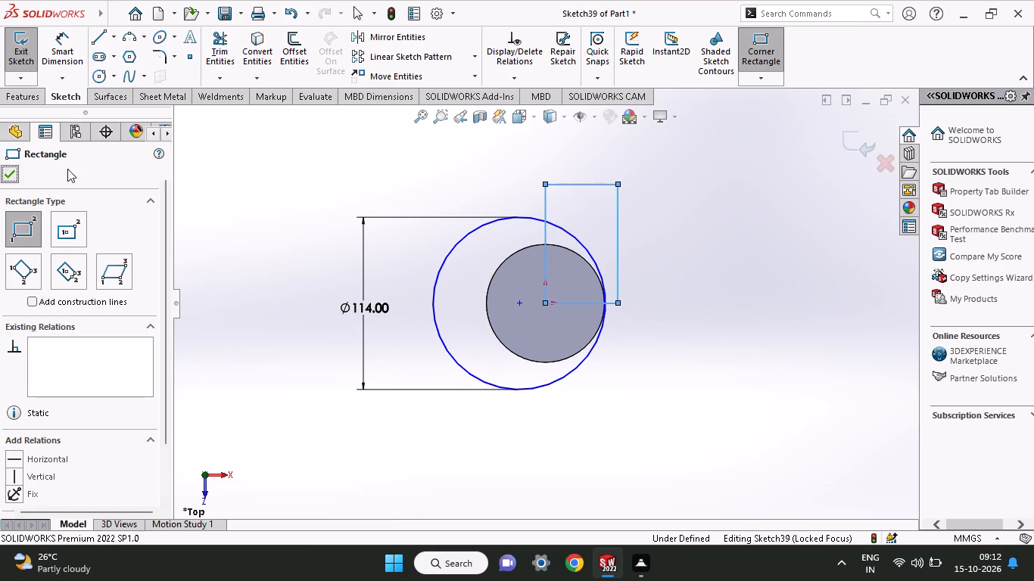
# Trim away the part of the 114 mm circle outside the rectangle, keeping only the arc inside it.
pyautogui.click(218, 57)
pyautogui.moveTo(481, 181); pyautogui.dragTo(469, 303)
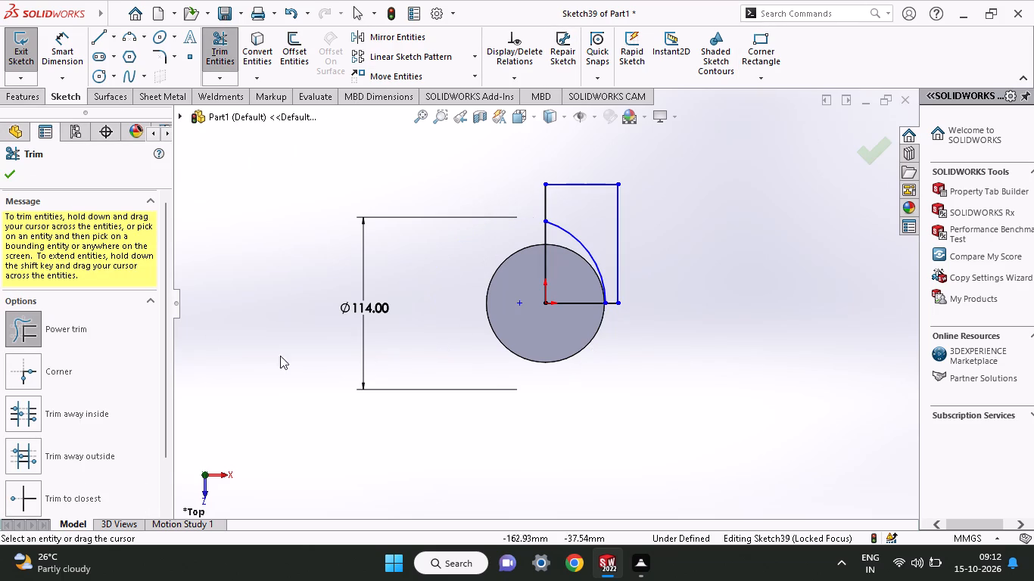
pyautogui.click(1, 177)
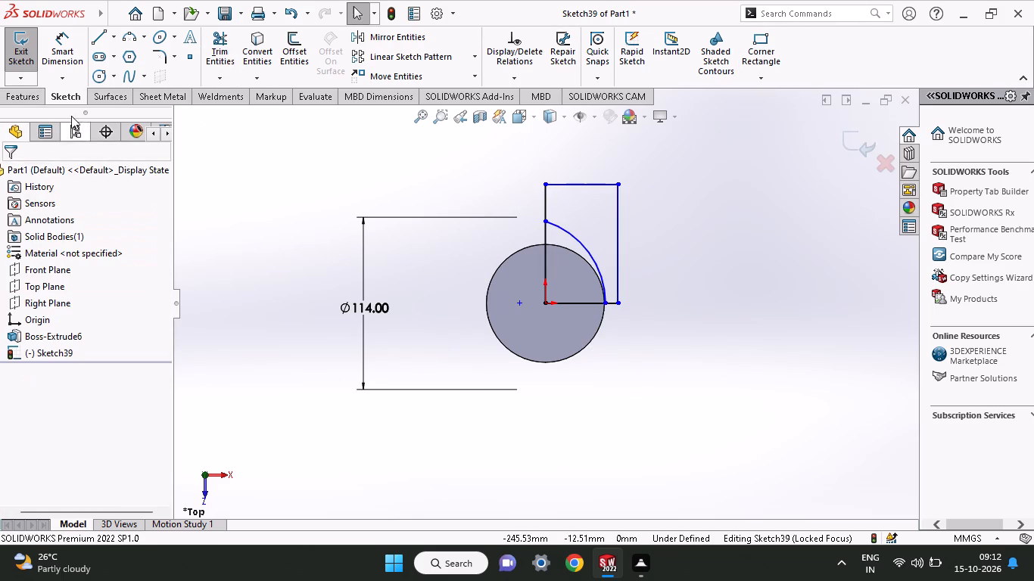
# Dimension the vertical distance from the origin to the arc's upper endpoint at 57 mm.
pyautogui.click(61, 54)
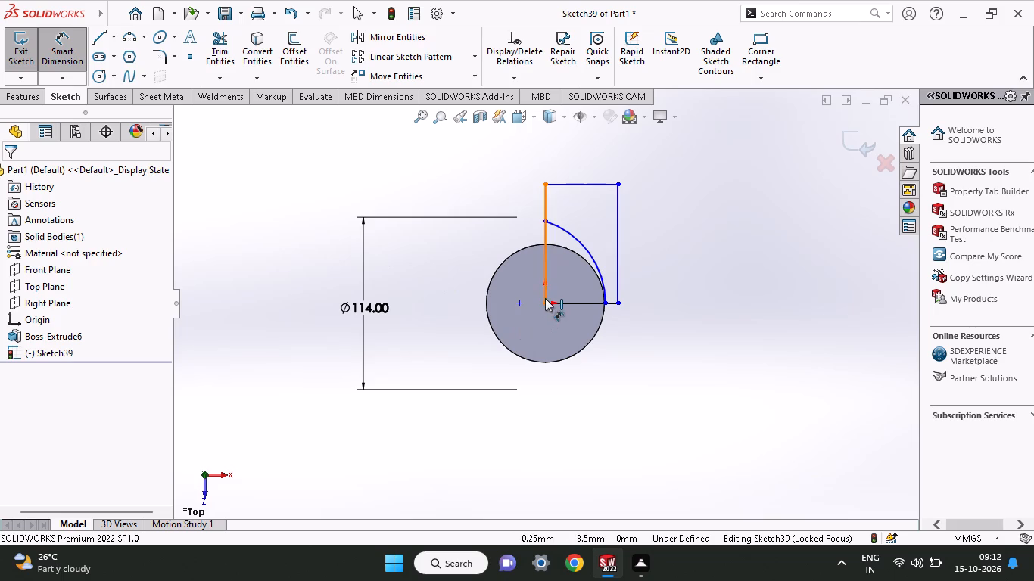
pyautogui.click(545, 305)
pyautogui.click(547, 223)
pyautogui.click(692, 257)
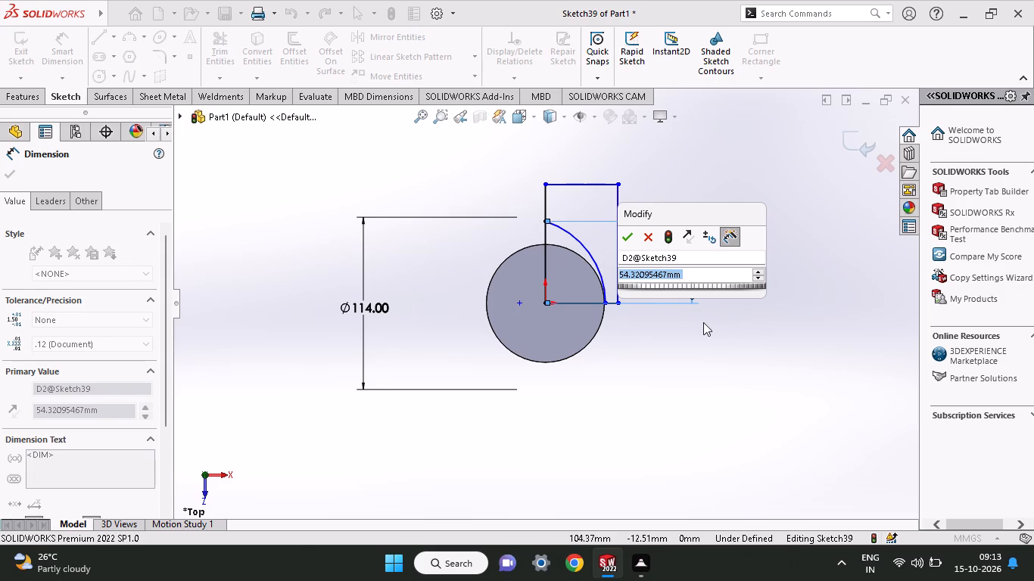
pyautogui.press('5')
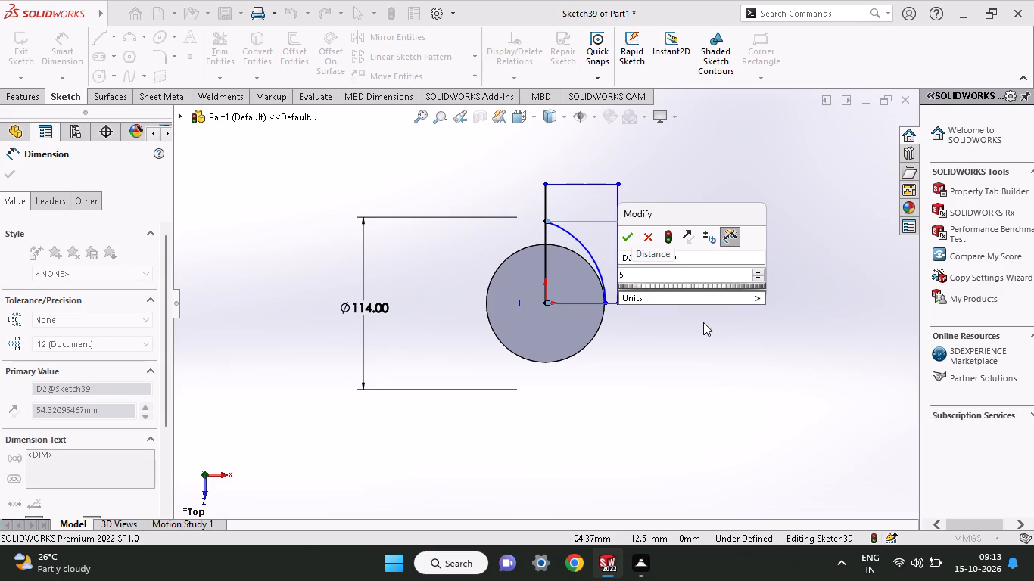
pyautogui.press('7')
pyautogui.press('Return')
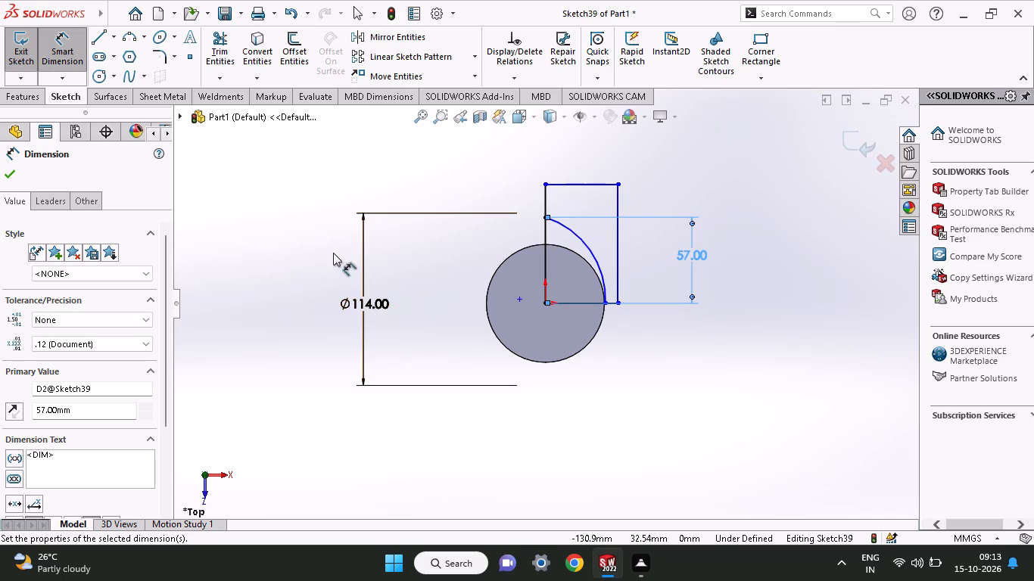
# Draw two connected horizontal line segments, each about 51 mm long, from the arc's upper endpoint along negative X.
pyautogui.click(98, 33)
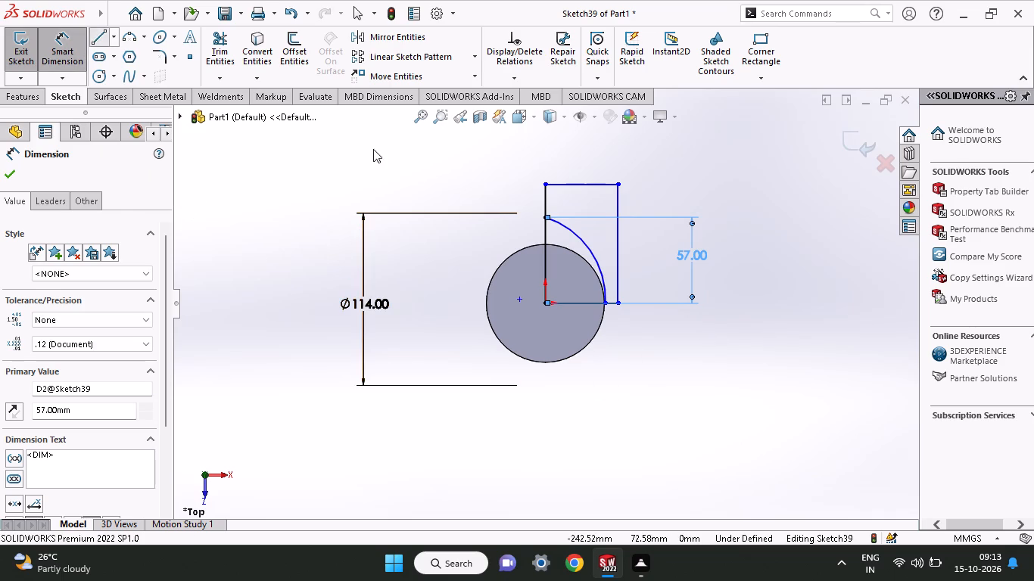
pyautogui.click(550, 219)
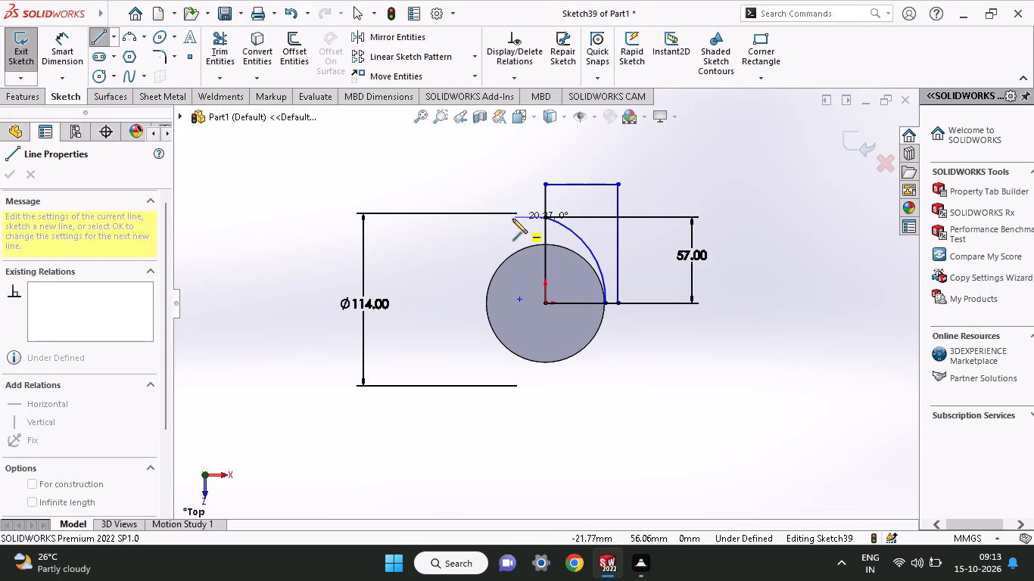
pyautogui.click(468, 222)
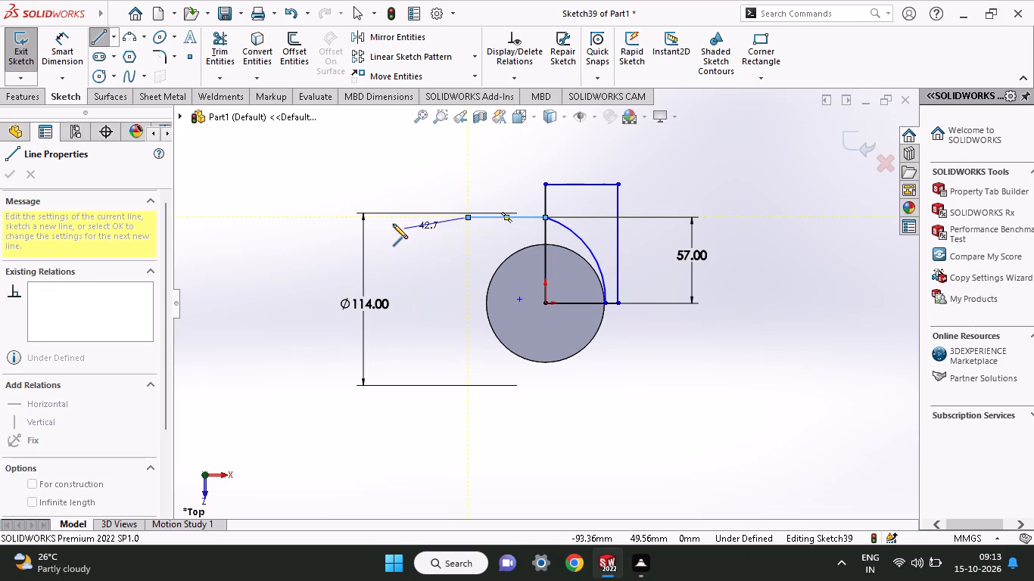
pyautogui.click(391, 216)
pyautogui.rightClick(392, 178)
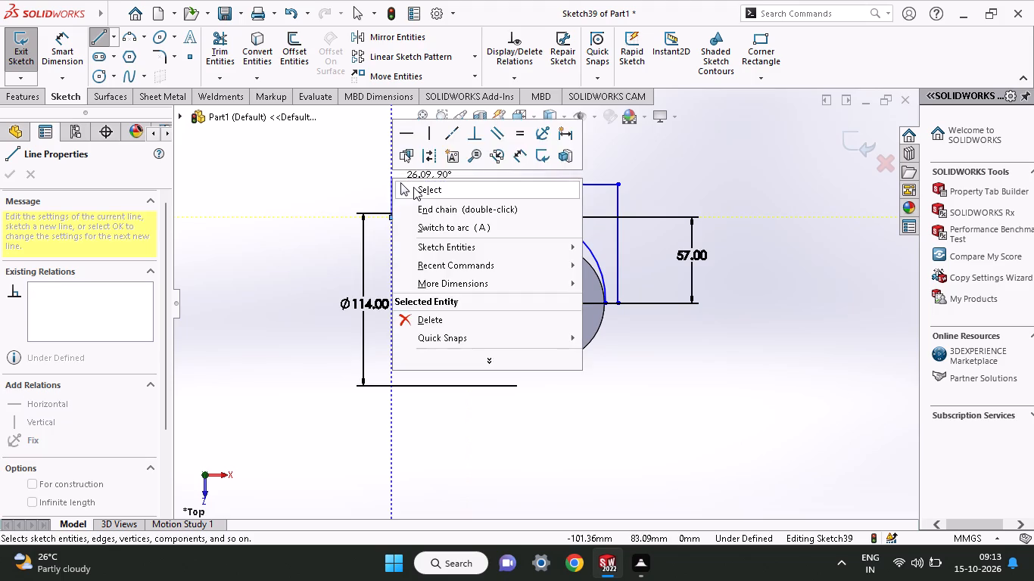
pyautogui.click(413, 187)
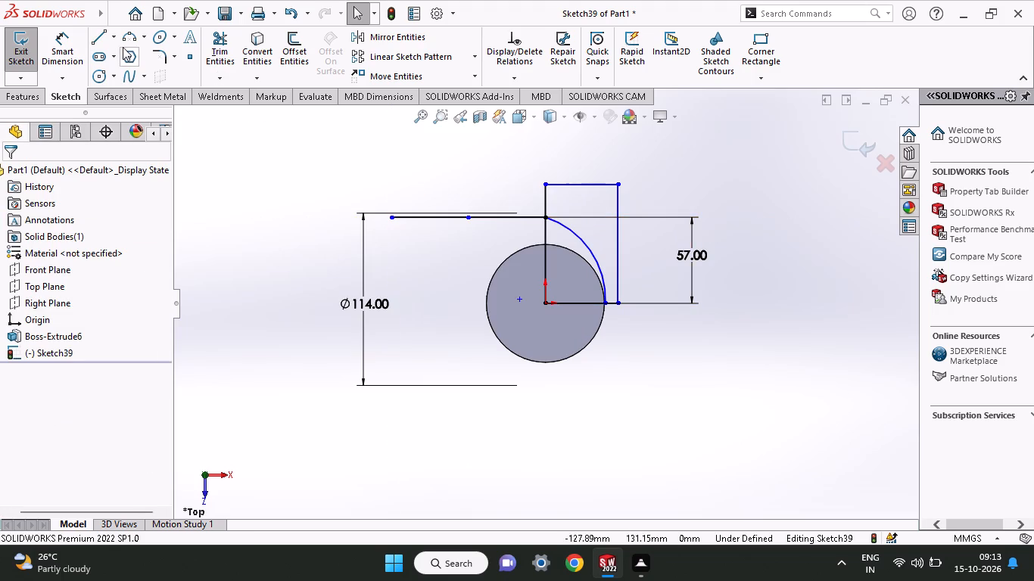
# Dimension the first line segment, from the arc's upper endpoint to the segments' shared point, at 25 mm.
pyautogui.click(76, 45)
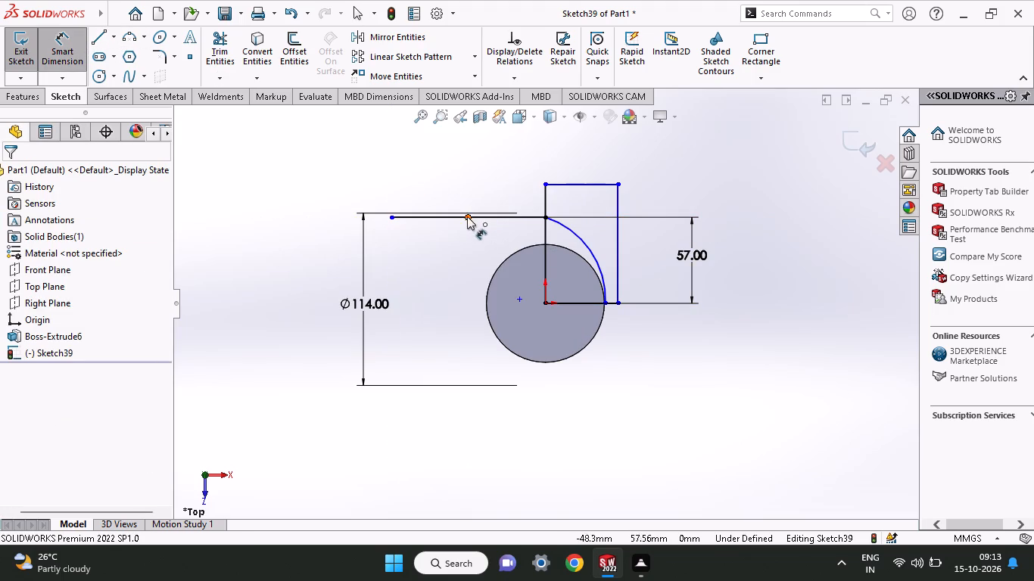
pyautogui.click(466, 219)
pyautogui.click(543, 220)
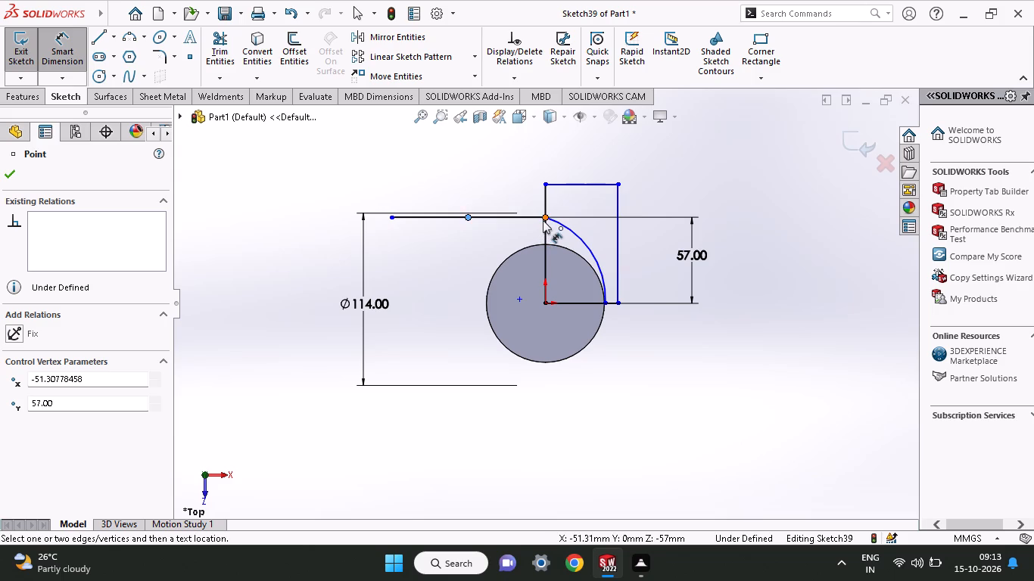
pyautogui.click(499, 176)
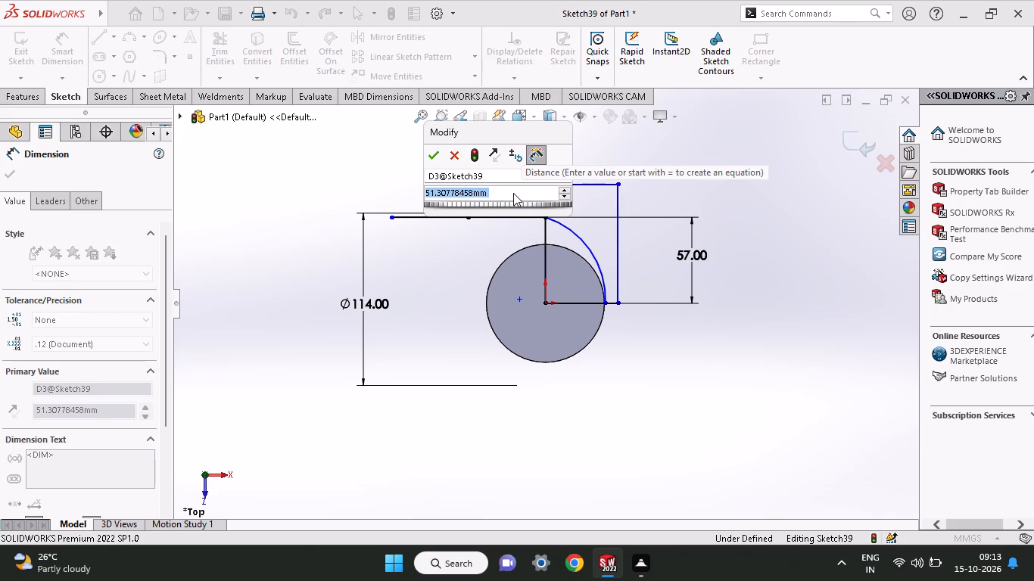
pyautogui.write('25')
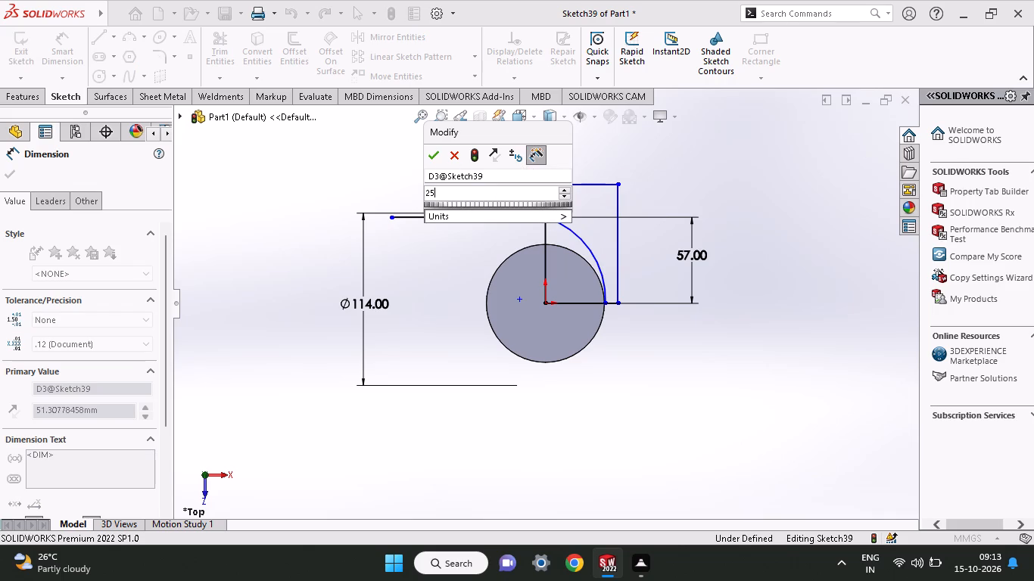
pyautogui.press('Return')
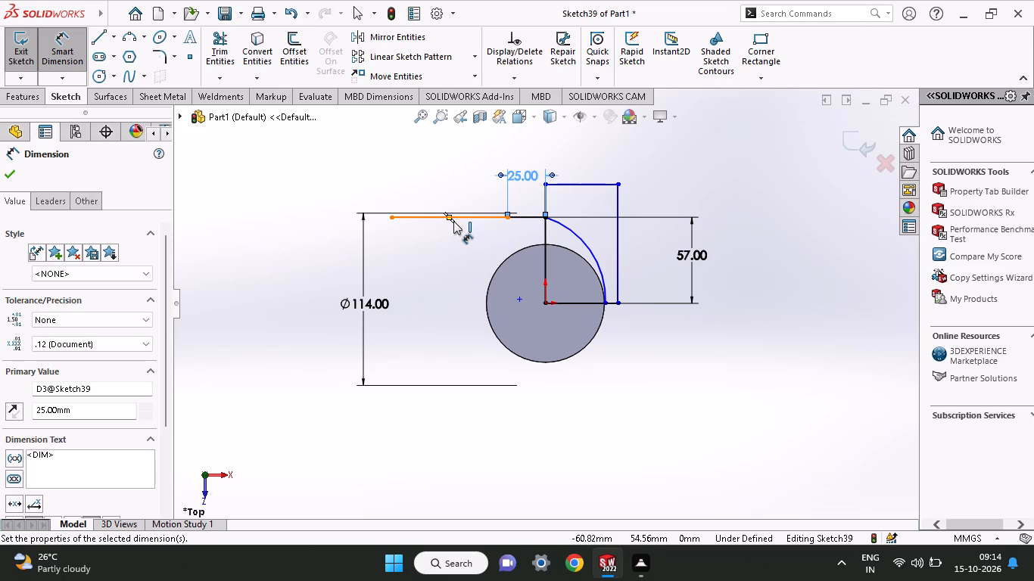
# Dimension the overall distance from the arc's upper endpoint to the far end of the second line segment at 67 mm.
pyautogui.click(393, 217)
pyautogui.click(546, 216)
pyautogui.click(427, 171)
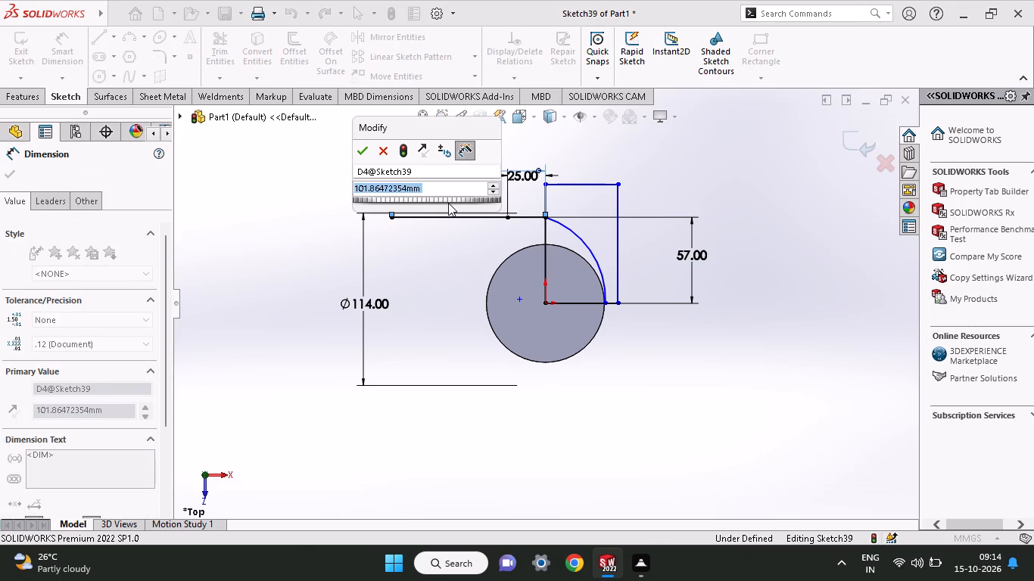
pyautogui.write('67')
pyautogui.press('Return')
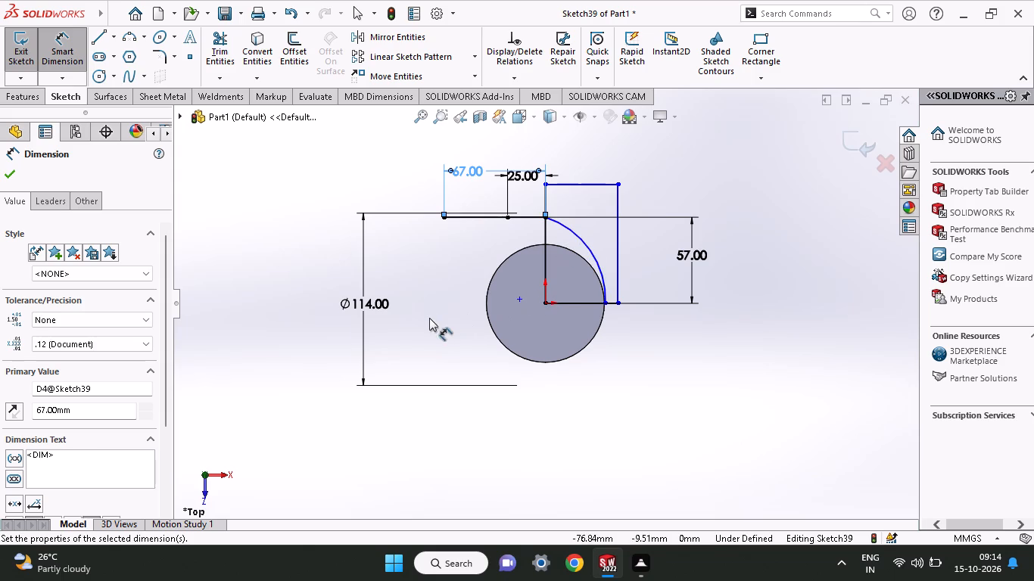
pyautogui.click(12, 178)
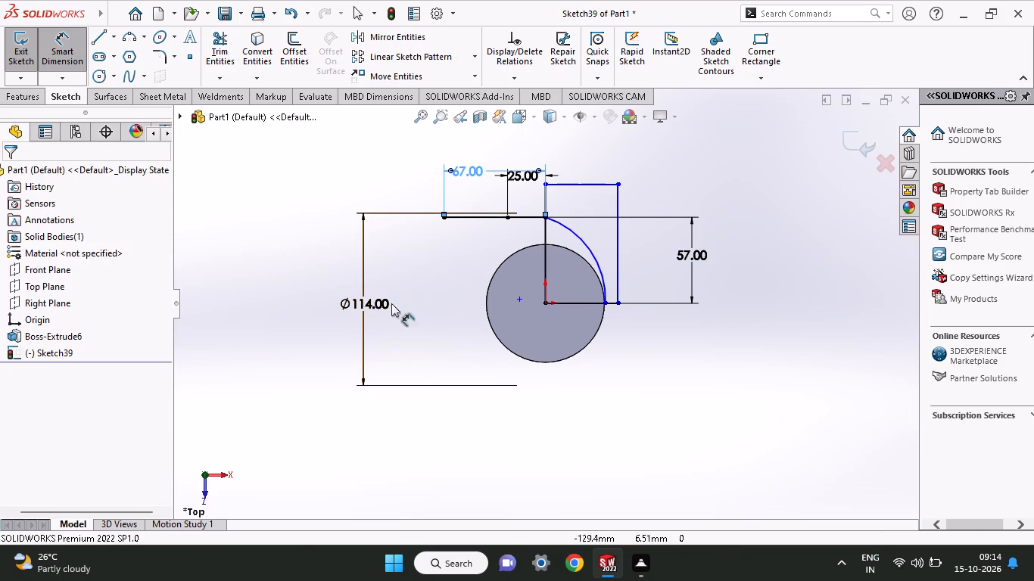
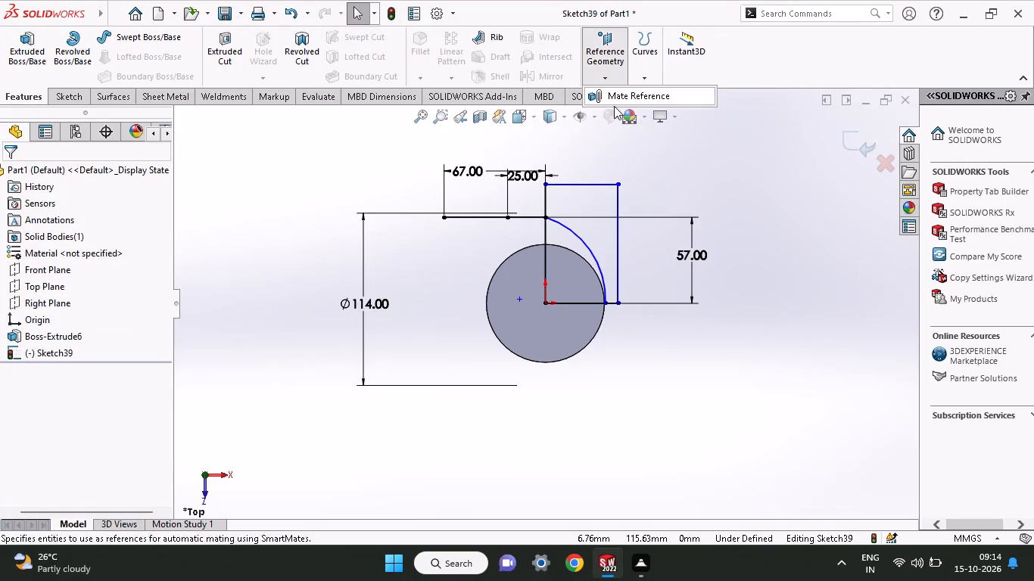
# Exit the path sketch.
pyautogui.click(612, 155)
pyautogui.rightClick(718, 201)
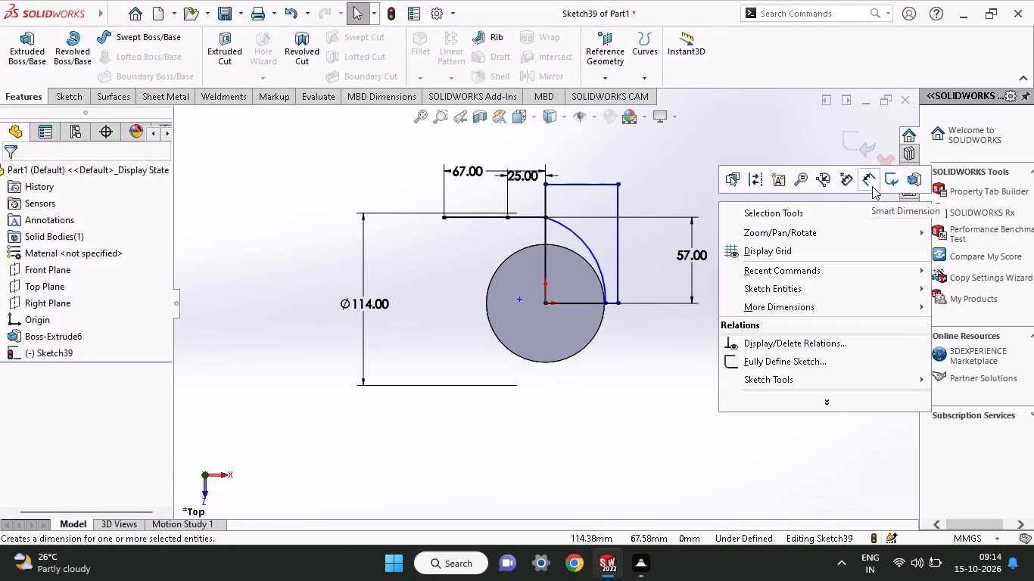
pyautogui.click(889, 179)
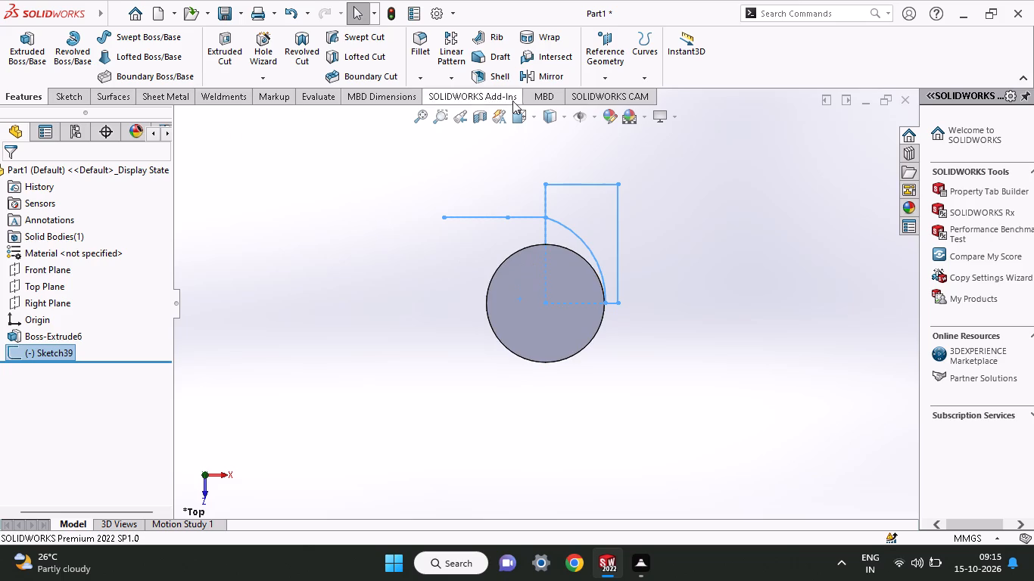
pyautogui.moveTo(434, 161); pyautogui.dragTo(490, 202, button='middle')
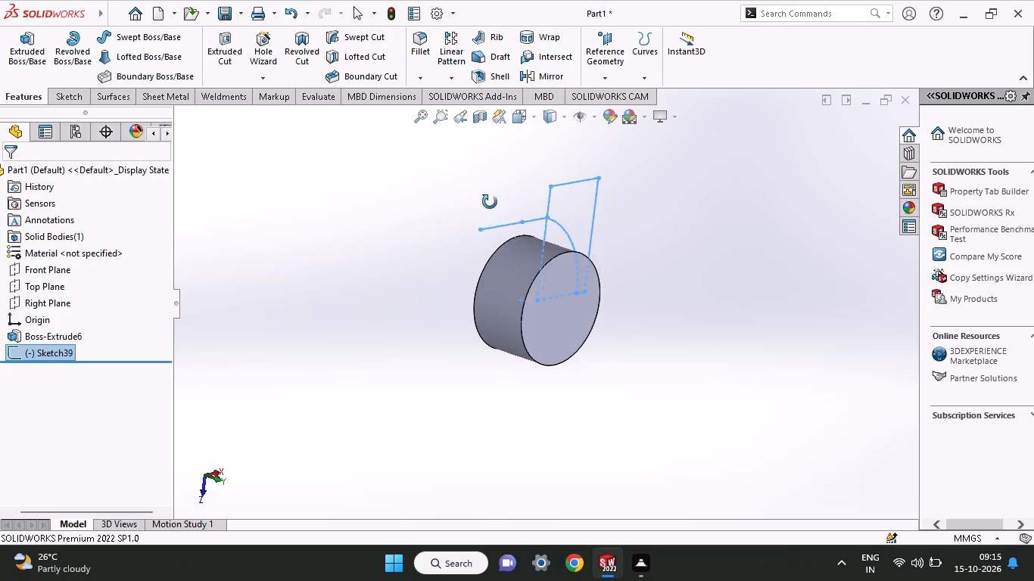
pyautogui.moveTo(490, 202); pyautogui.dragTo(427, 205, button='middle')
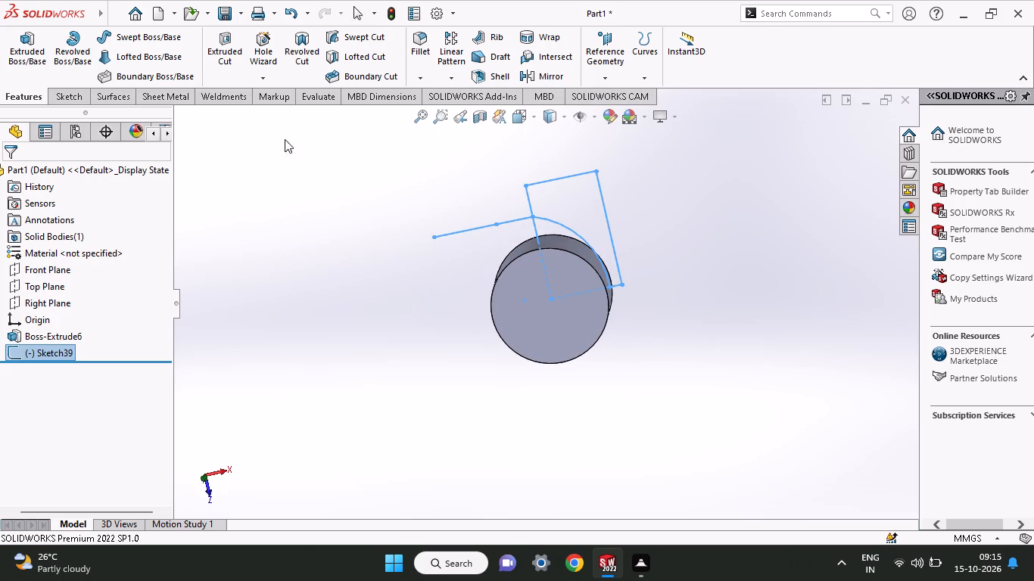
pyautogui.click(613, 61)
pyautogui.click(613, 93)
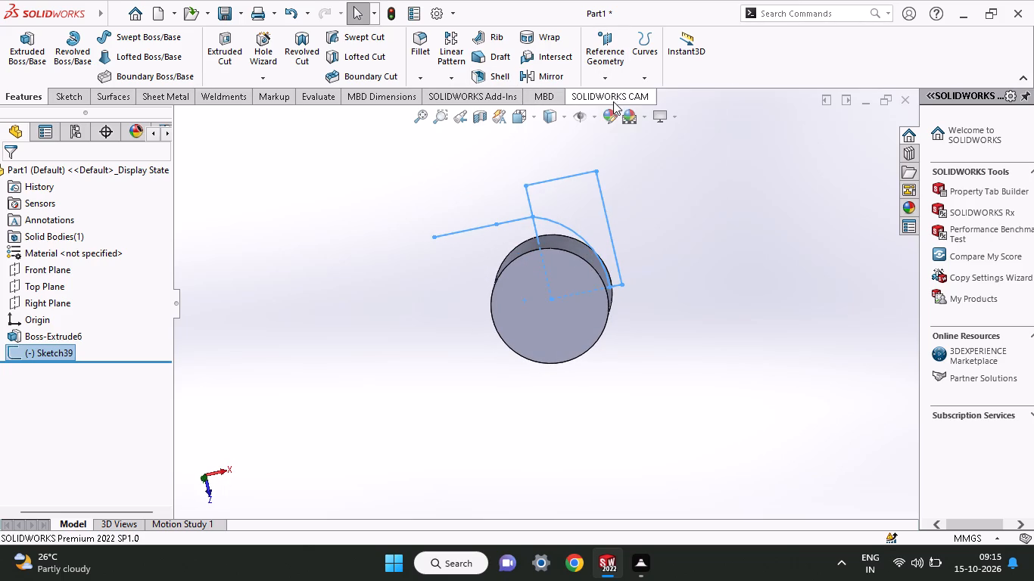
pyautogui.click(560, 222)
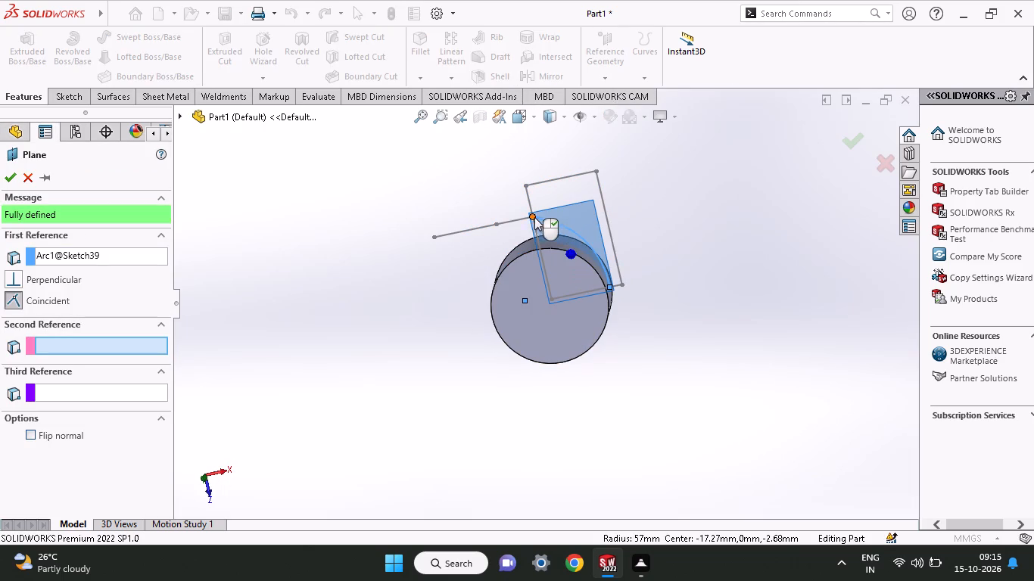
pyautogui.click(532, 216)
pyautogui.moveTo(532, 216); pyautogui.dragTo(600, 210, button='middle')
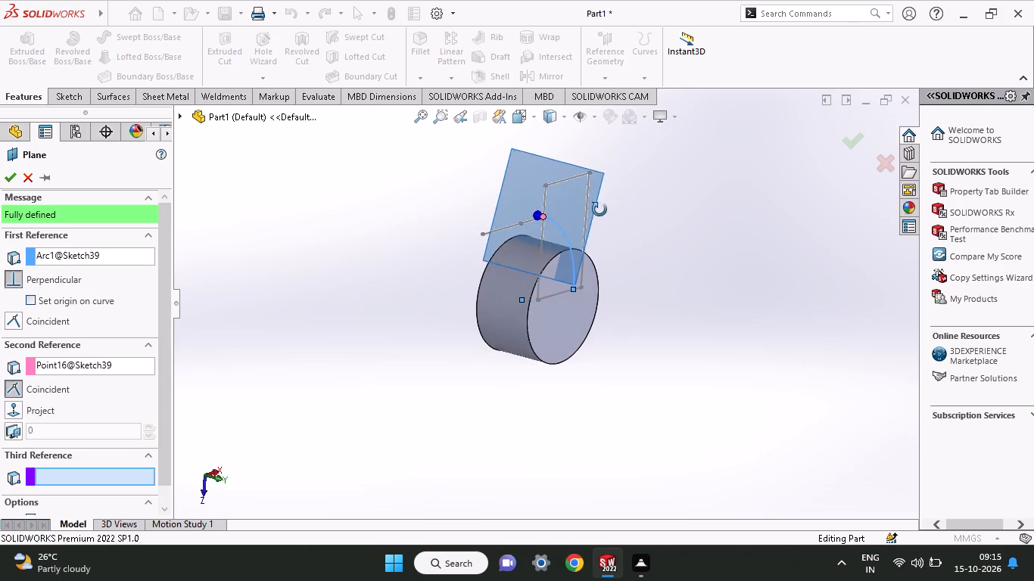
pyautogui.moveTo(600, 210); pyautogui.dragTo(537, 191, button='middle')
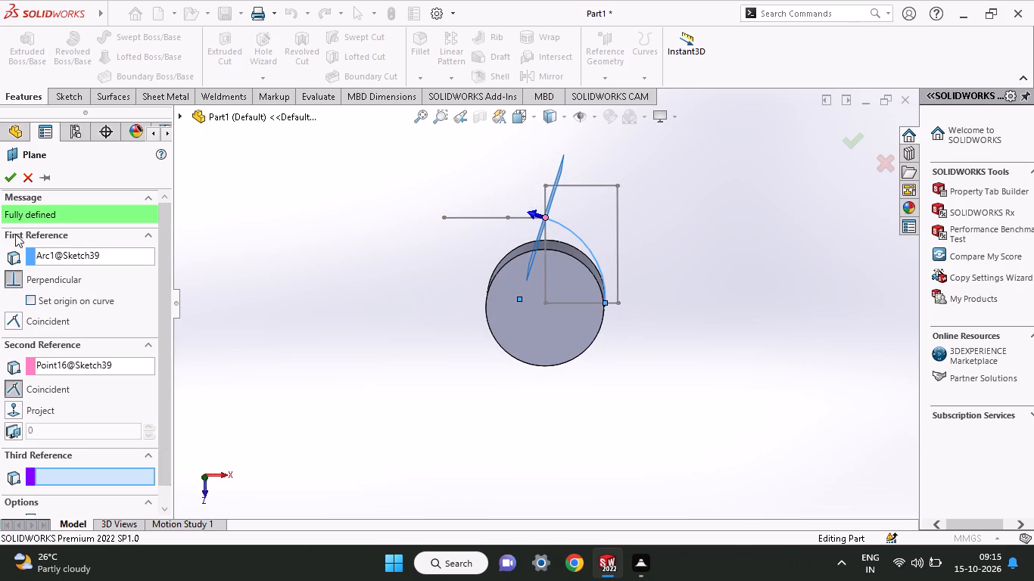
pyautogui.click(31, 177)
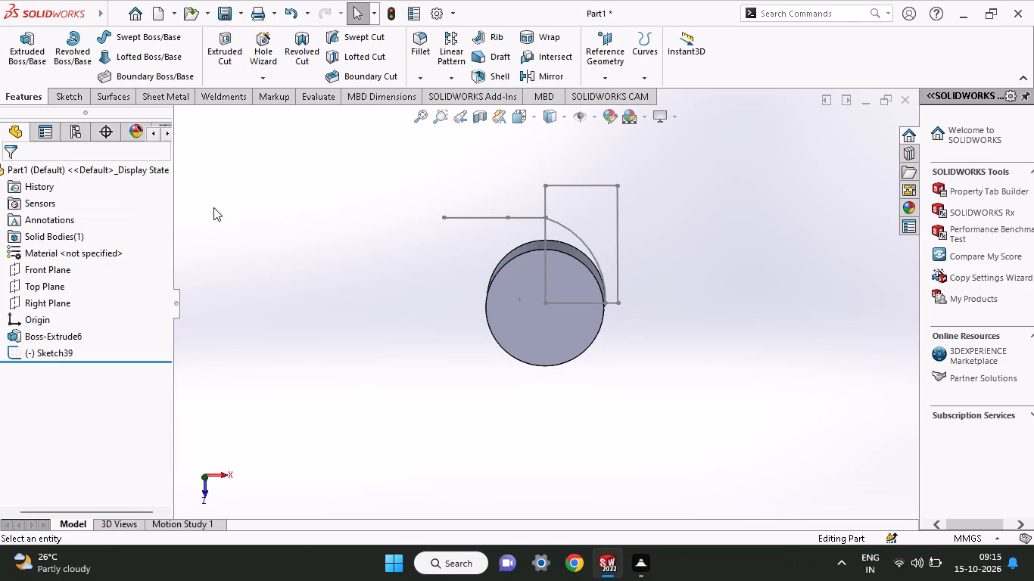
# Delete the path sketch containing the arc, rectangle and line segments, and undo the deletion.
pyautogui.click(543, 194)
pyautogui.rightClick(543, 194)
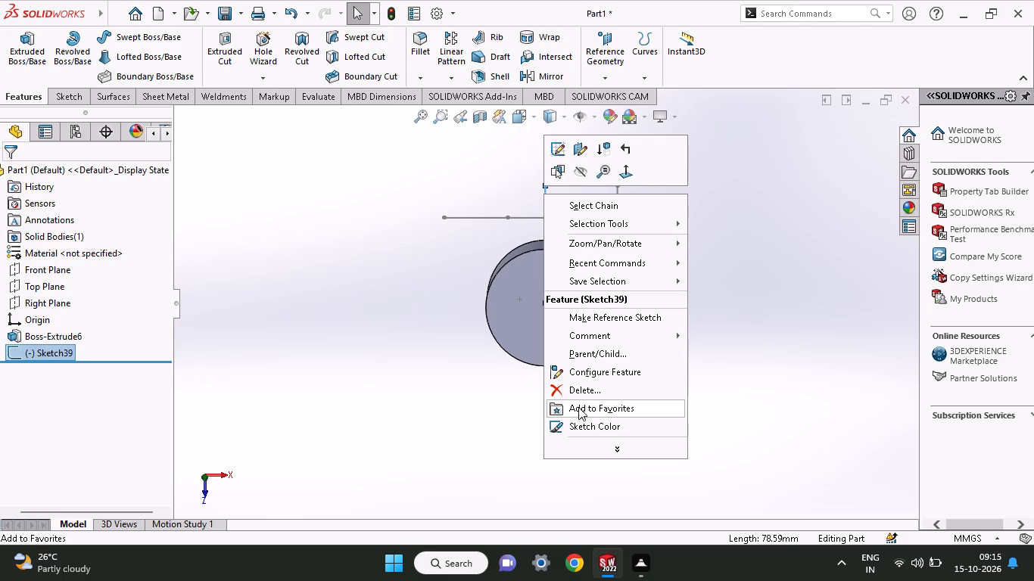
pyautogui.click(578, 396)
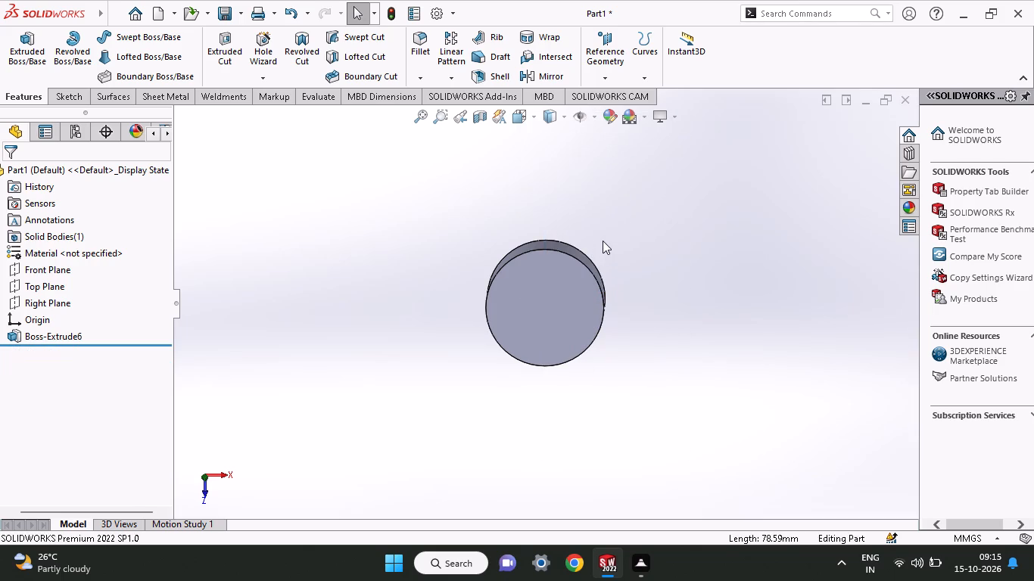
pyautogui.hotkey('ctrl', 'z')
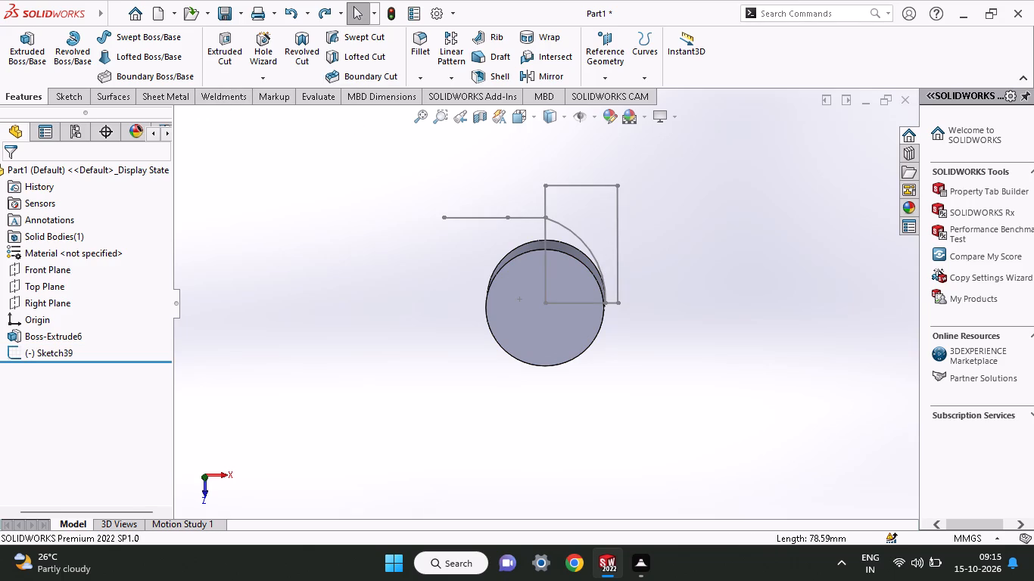
# Delete the whole path sketch containing the arc, rectangle and line segments, keeping the cylindrical body.
pyautogui.click(73, 101)
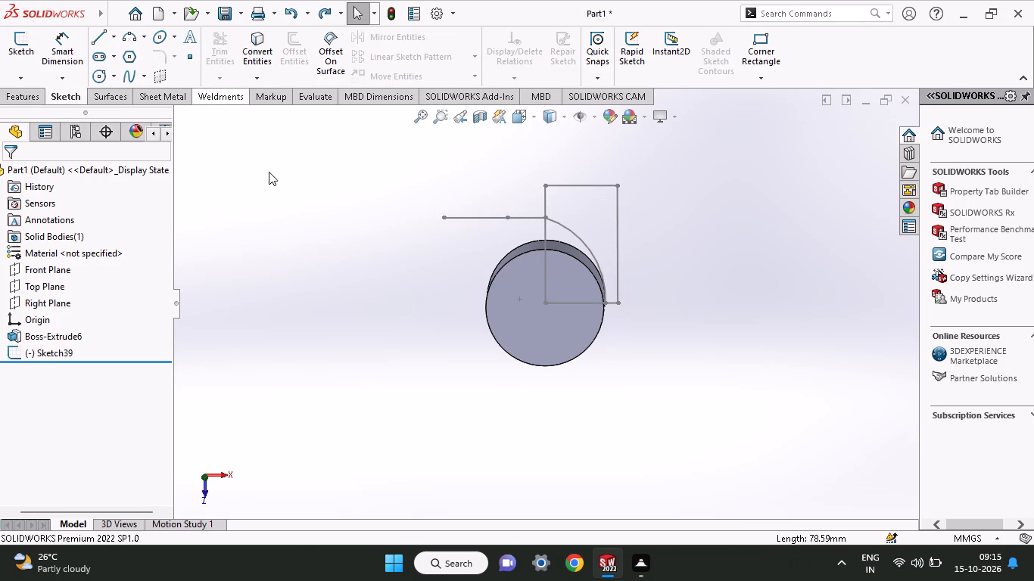
pyautogui.rightClick(269, 172)
pyautogui.click(484, 286)
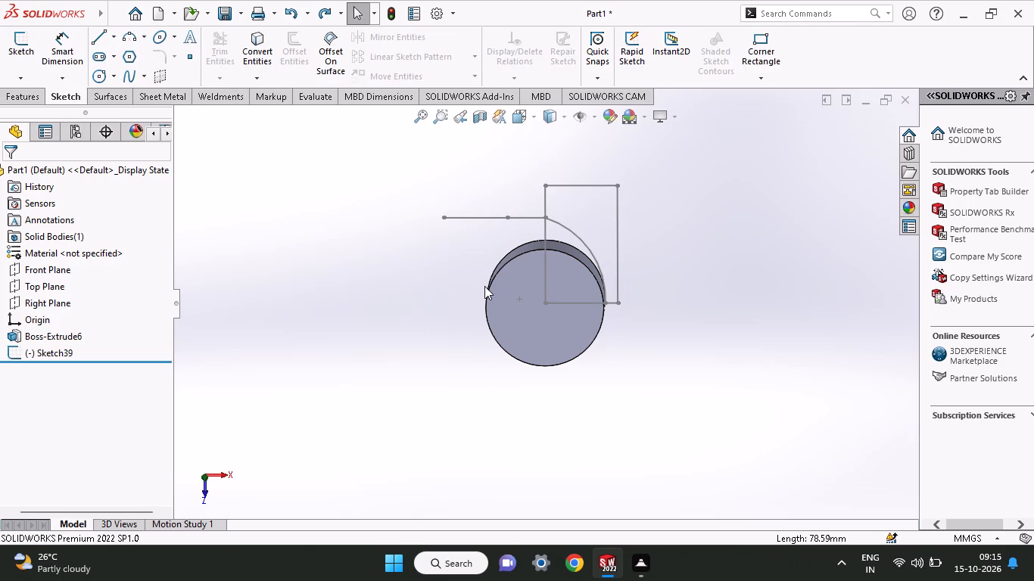
pyautogui.click(548, 226)
pyautogui.rightClick(548, 226)
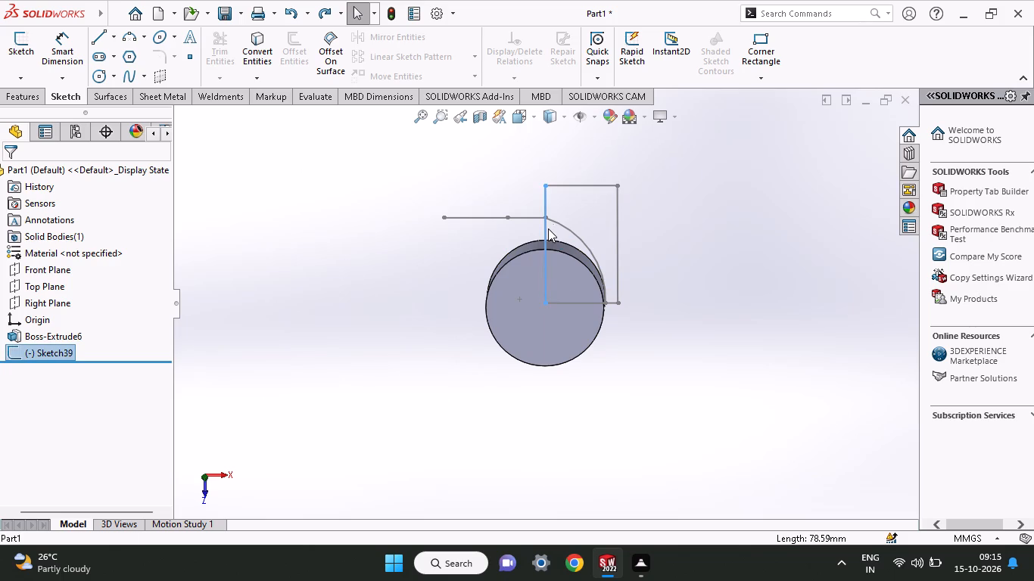
pyautogui.click(616, 424)
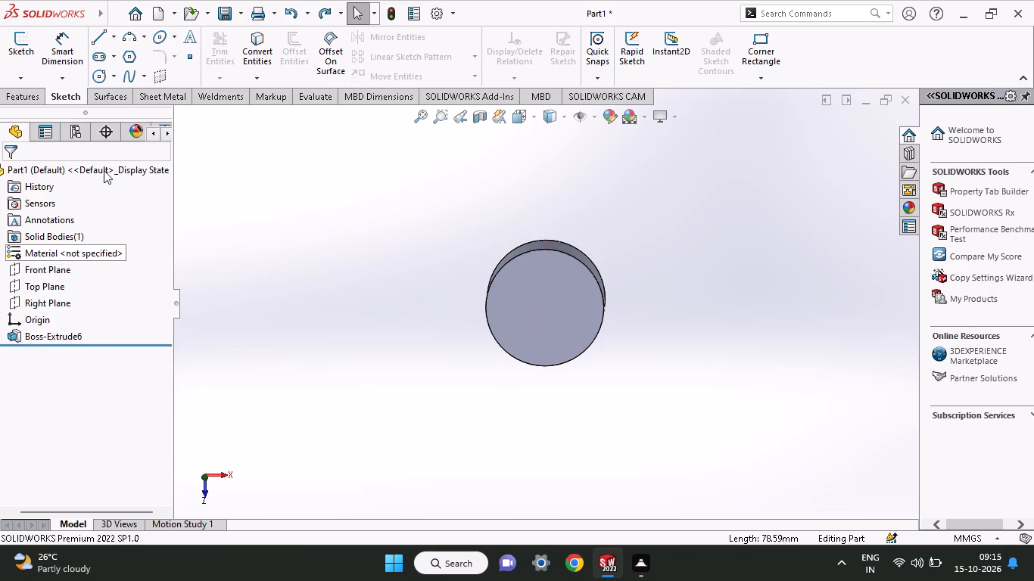
# On a new Top Plane sketch, draw a circle about 119 mm in diameter, centred about 27 mm from the origin along negative X.
pyautogui.click(67, 288)
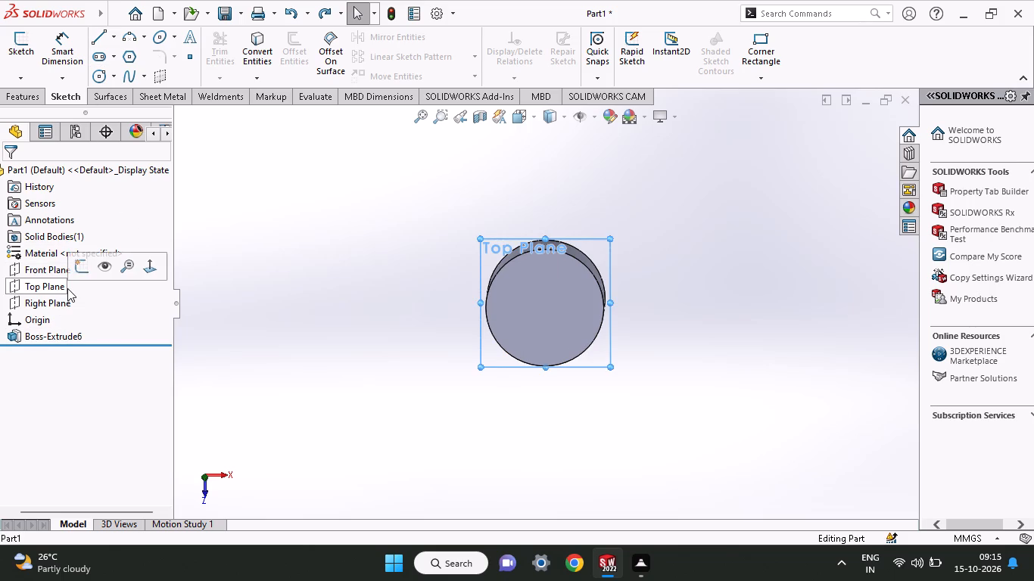
pyautogui.click(84, 258)
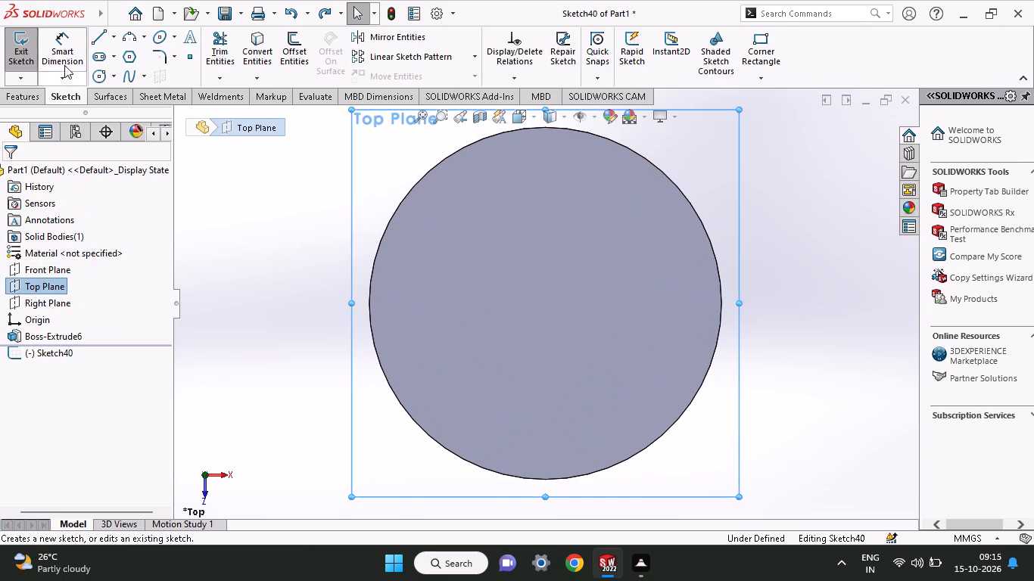
pyautogui.click(129, 43)
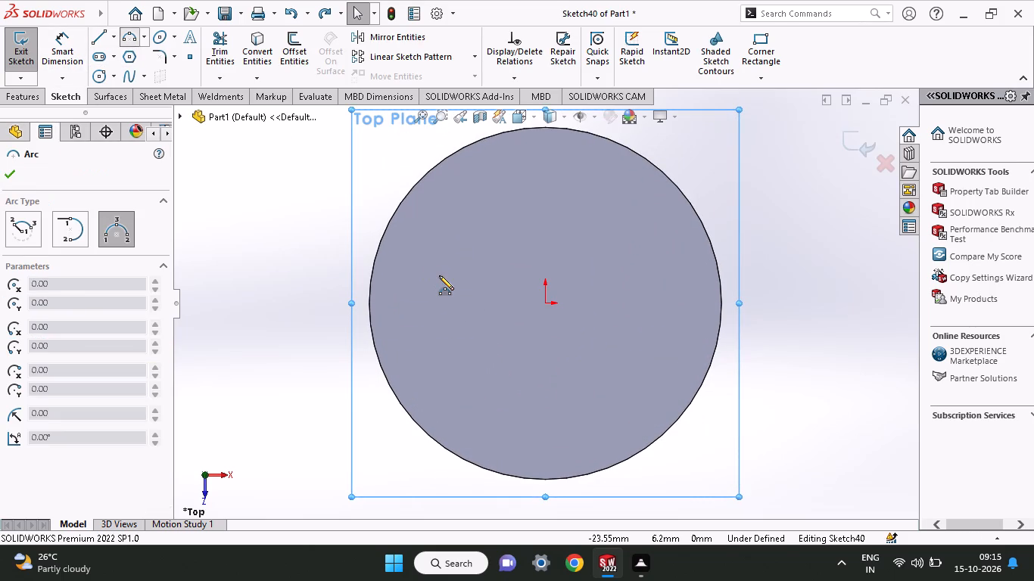
pyautogui.keyDown('ctrl'); pyautogui.scroll(2, 439, 275); pyautogui.keyUp('ctrl')
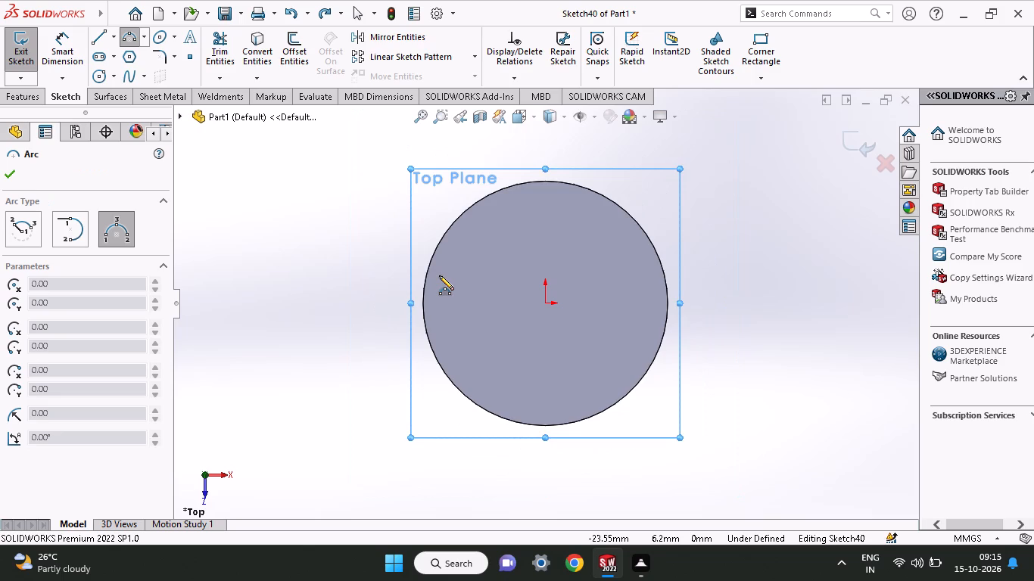
pyautogui.keyDown('ctrl'); pyautogui.scroll(2, 439, 275); pyautogui.keyUp('ctrl')
pyautogui.click(106, 73)
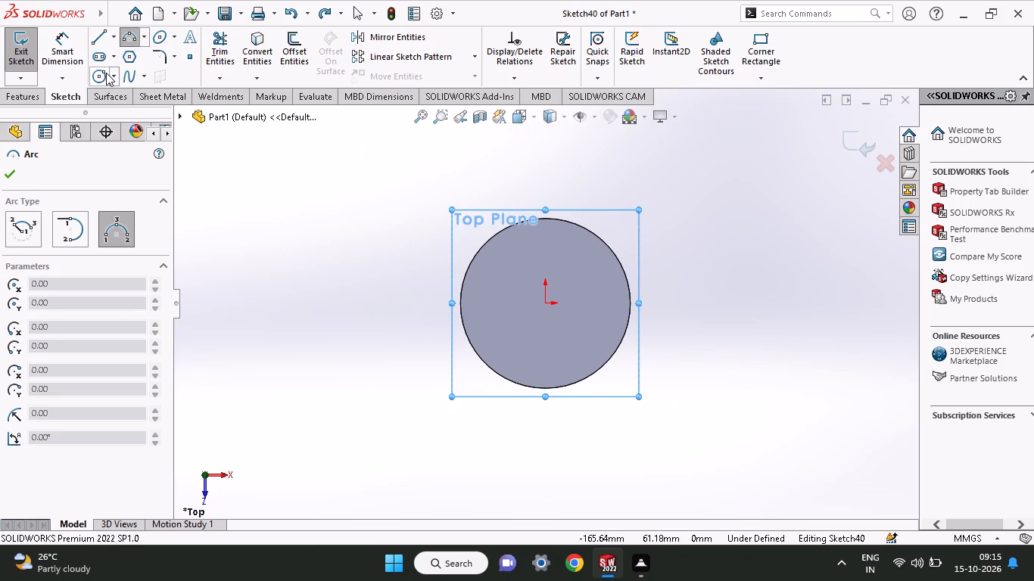
pyautogui.click(486, 302)
pyautogui.click(568, 404)
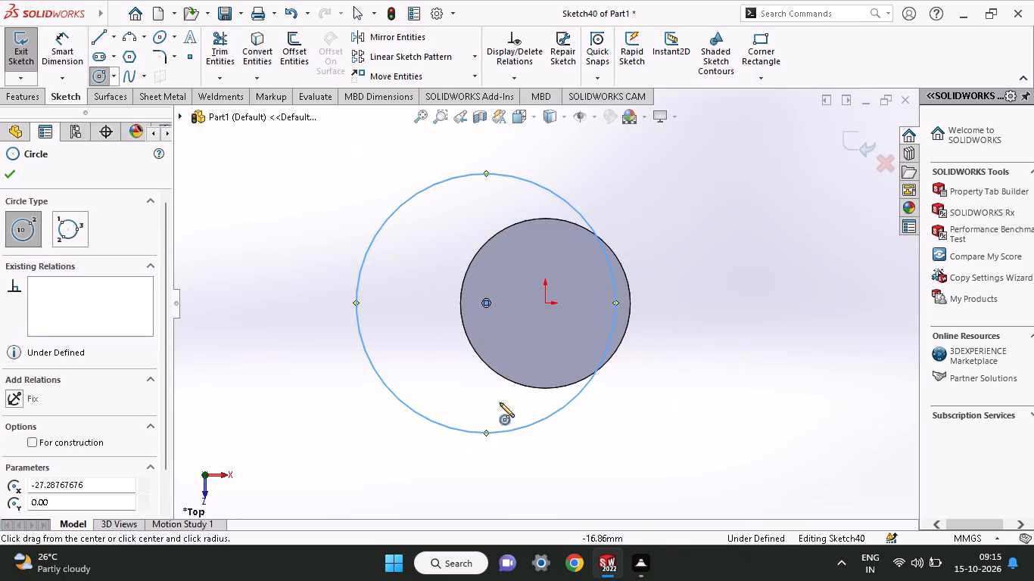
# Dimension the sketched circle's diameter at 57 mm.
pyautogui.click(55, 50)
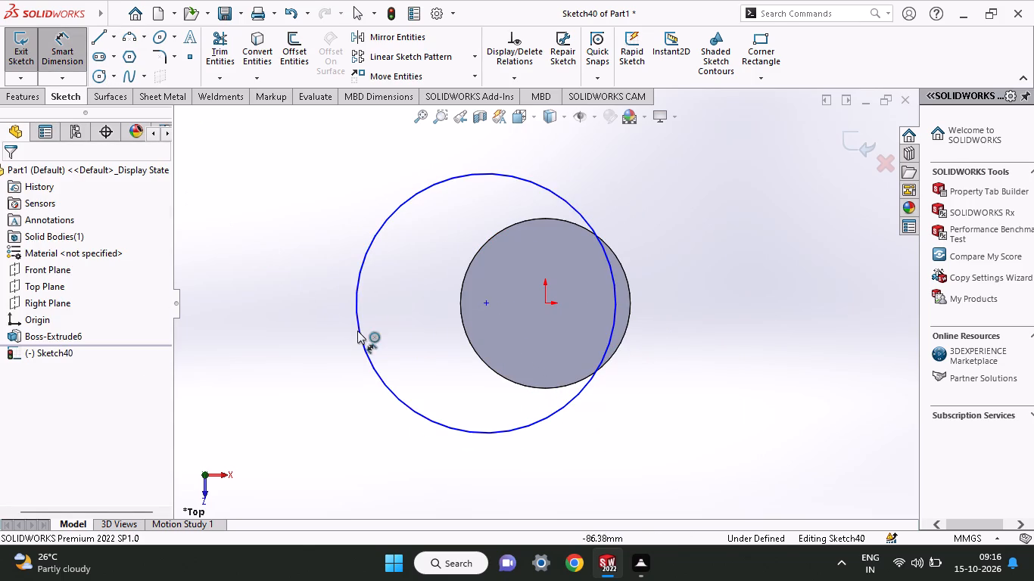
pyautogui.click(357, 331)
pyautogui.click(327, 350)
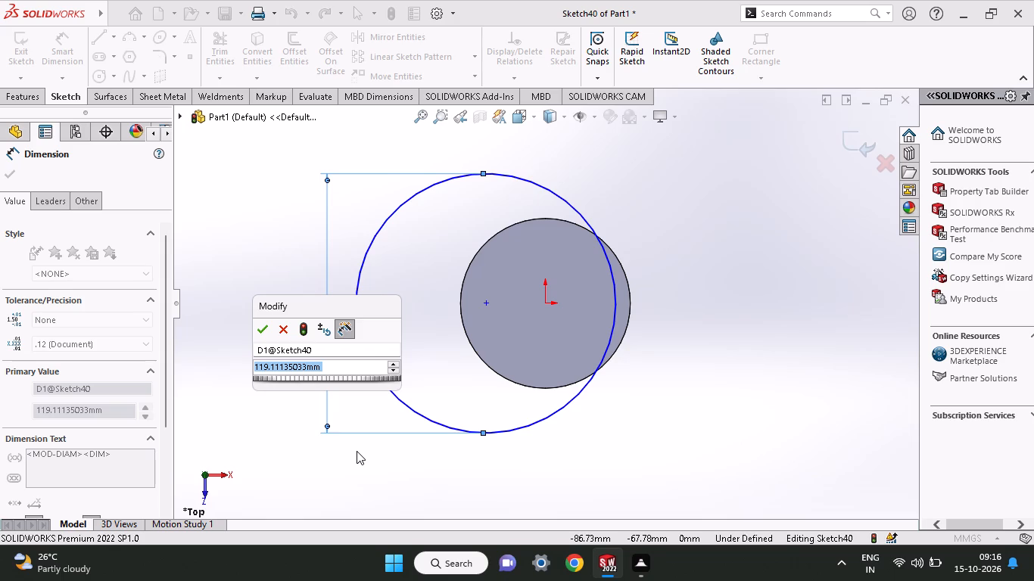
pyautogui.write('57')
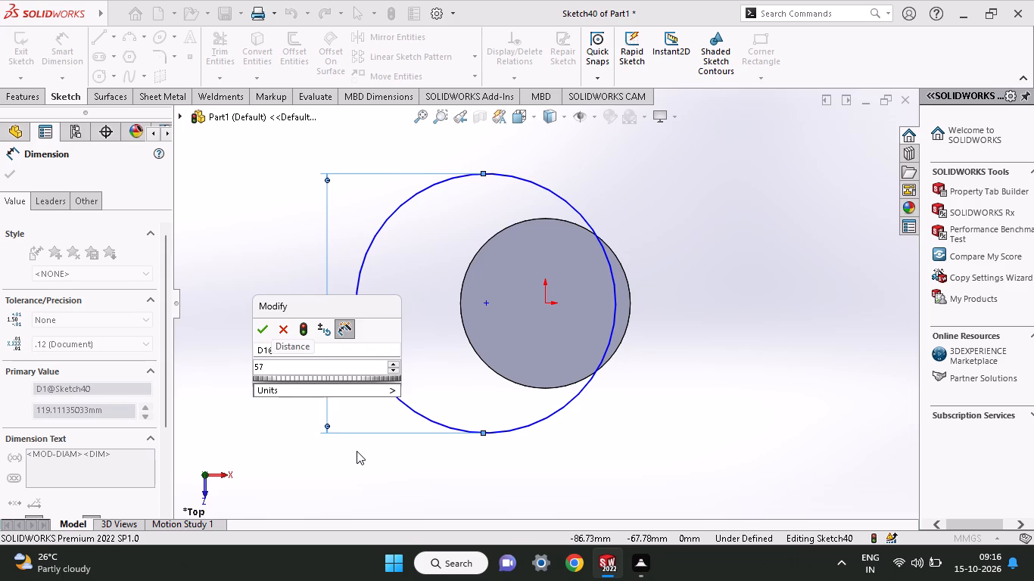
pyautogui.press('Return')
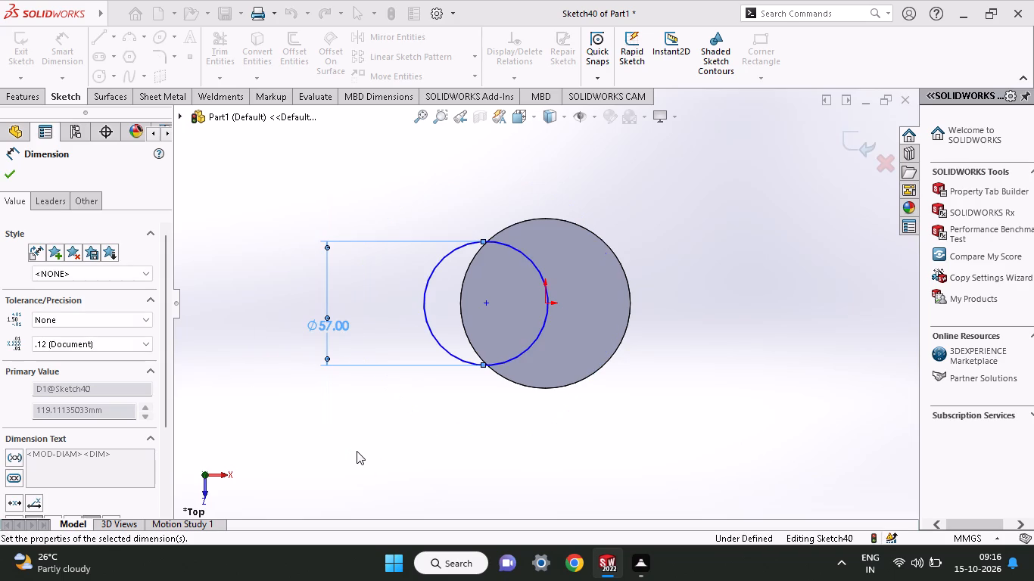
# Set the circle's diameter to 57+57, giving 114 mm.
pyautogui.doubleClick(335, 328)
pyautogui.write('57')
pyautogui.hotkey('shift', '+')
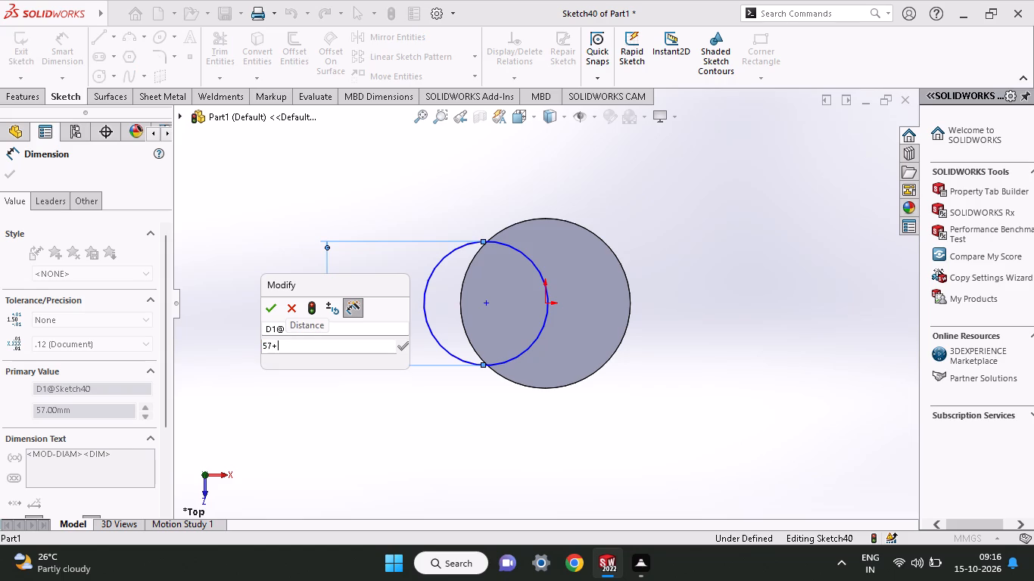
pyautogui.write('57')
pyautogui.press('Return')
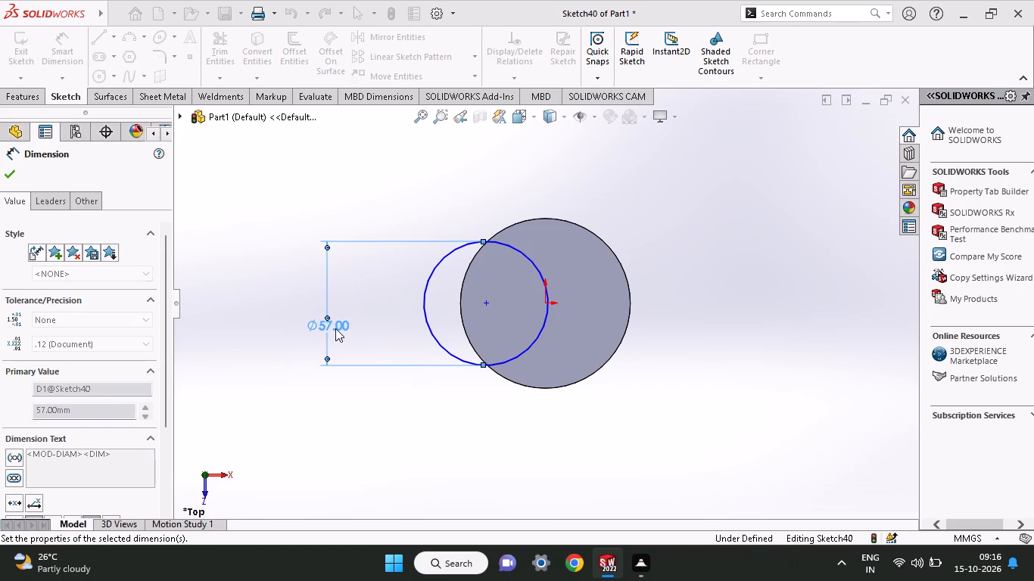
pyautogui.click(6, 177)
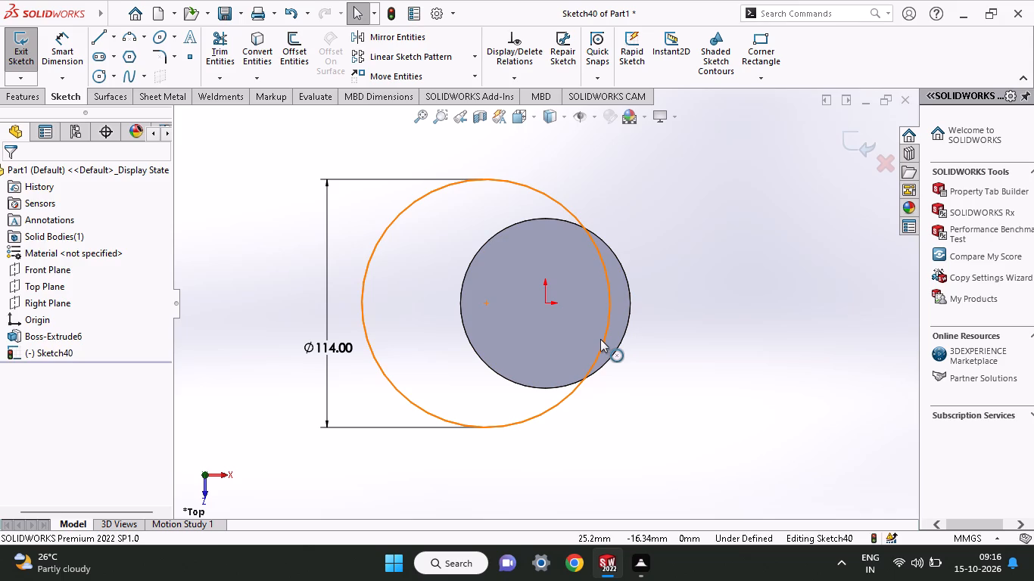
# Add a Tangent relation between the 114 mm circle and the cylinder's circular edge.
pyautogui.click(600, 339)
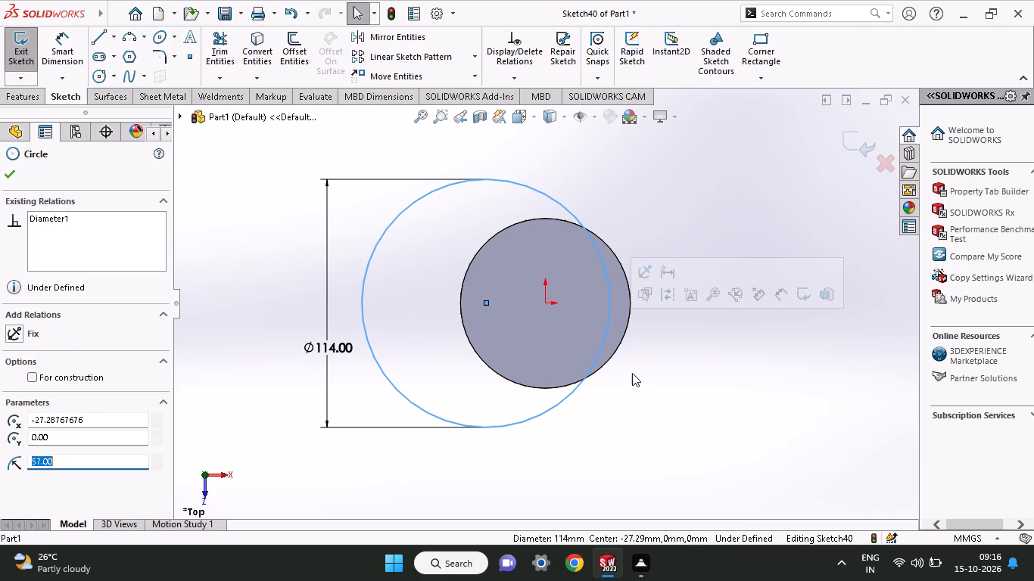
pyautogui.keyDown('shift'); pyautogui.click(628, 324); pyautogui.keyUp('shift')
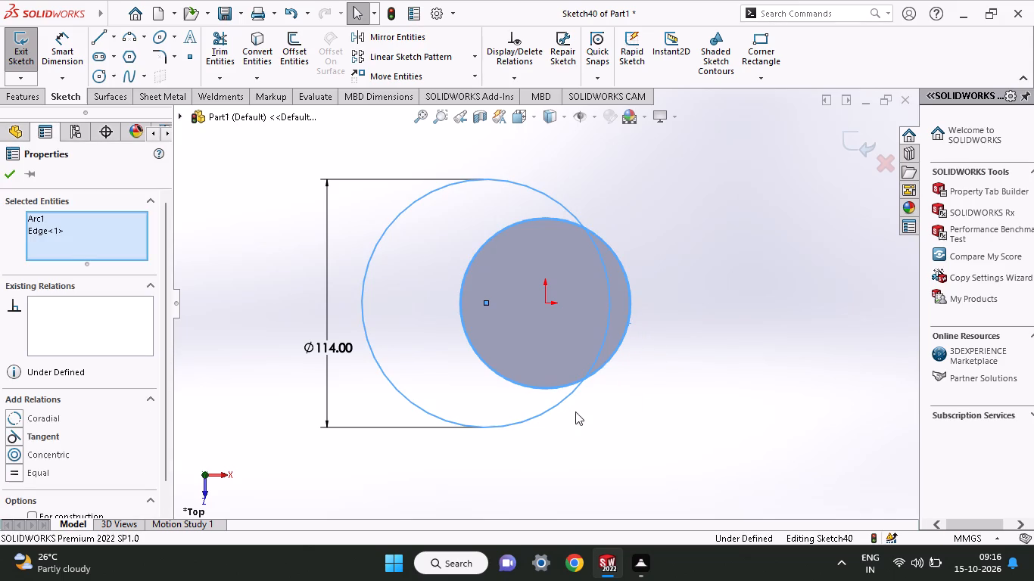
pyautogui.click(45, 440)
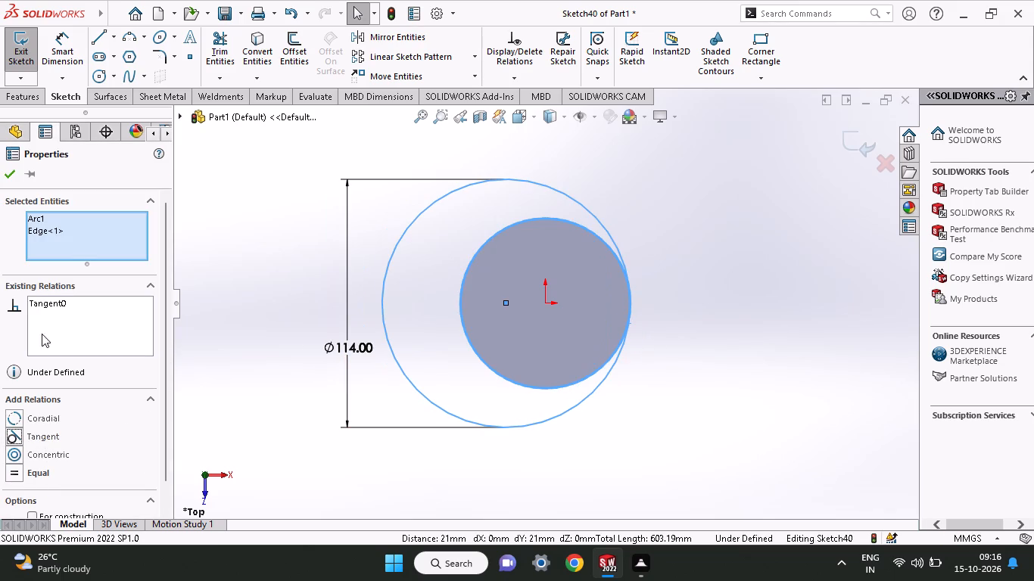
pyautogui.click(11, 175)
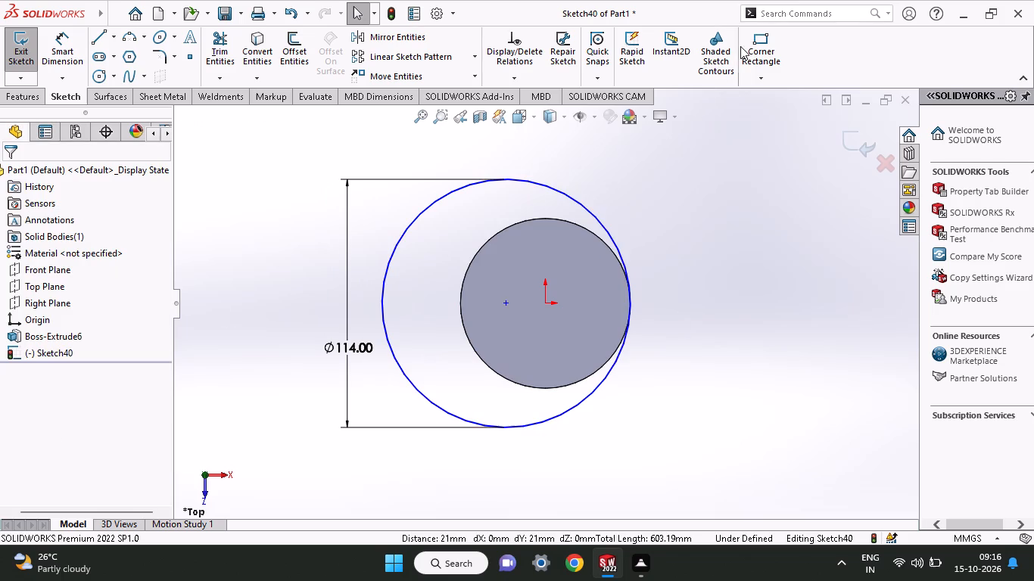
# Draw a corner rectangle from the origin toward positive X and negative Z, with its opposite corner outside the 114 mm circle.
pyautogui.click(747, 46)
pyautogui.click(546, 302)
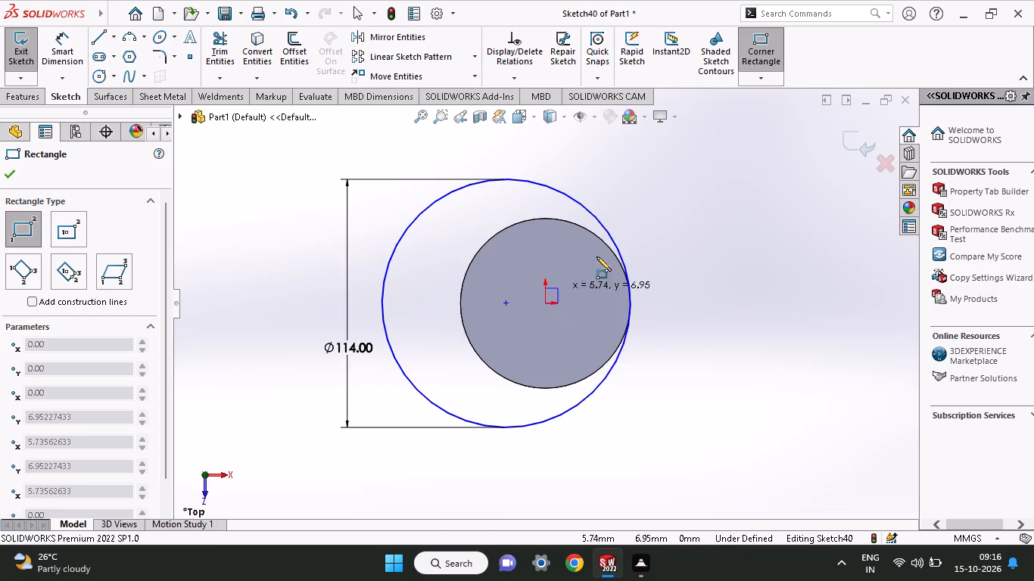
pyautogui.click(710, 160)
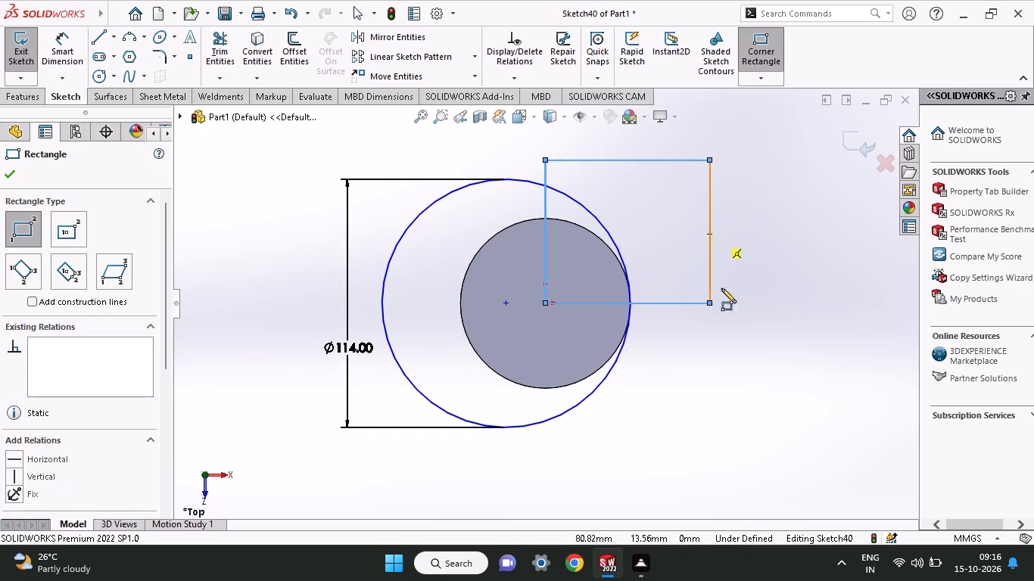
# Trim the rectangle's parts outside the circle and the rest of the circle, keeping only the arc between the two sides from the origin.
pyautogui.rightClick(737, 408)
pyautogui.click(768, 425)
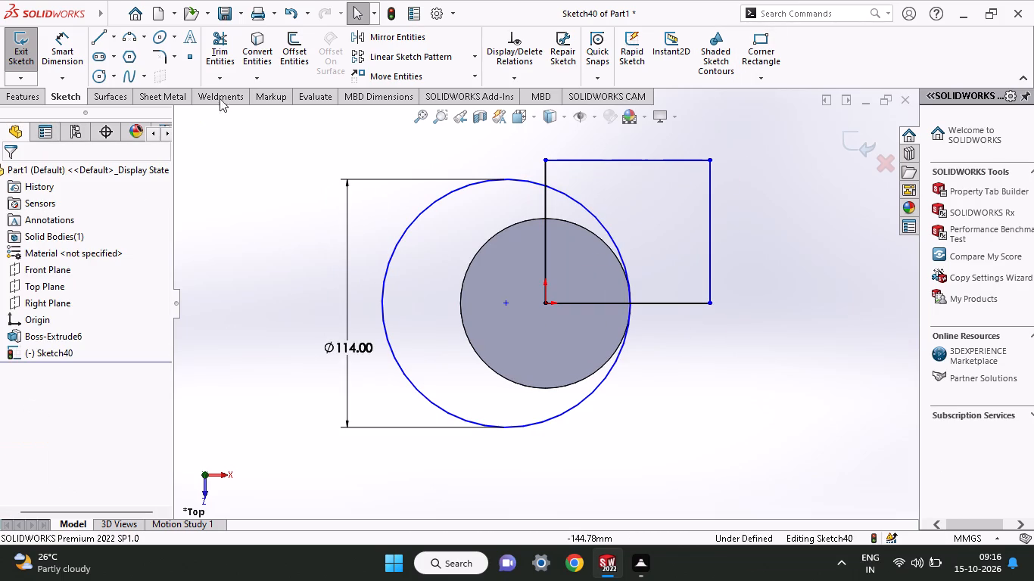
pyautogui.click(220, 58)
pyautogui.moveTo(527, 159); pyautogui.dragTo(548, 168)
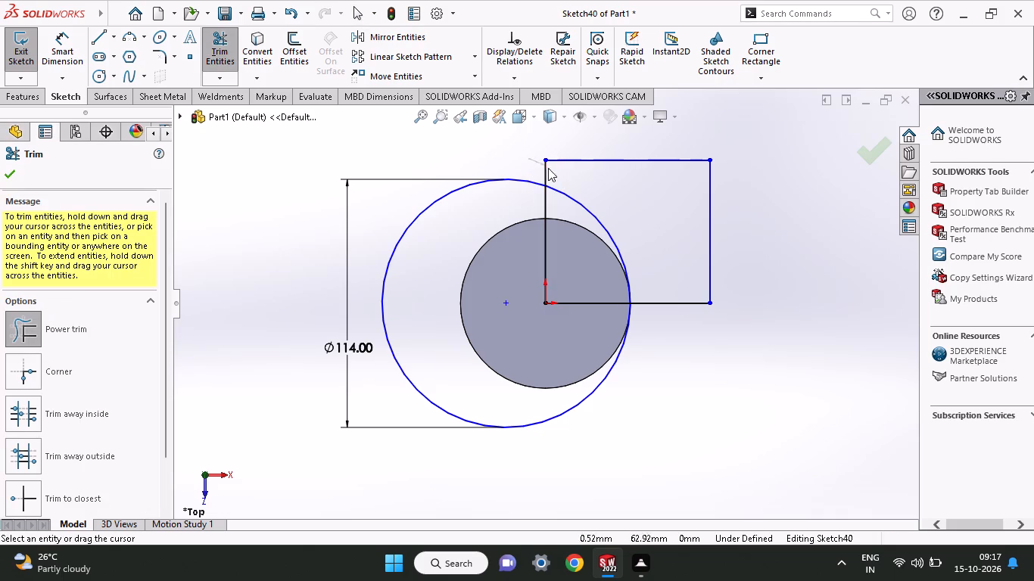
pyautogui.moveTo(548, 168); pyautogui.dragTo(739, 247)
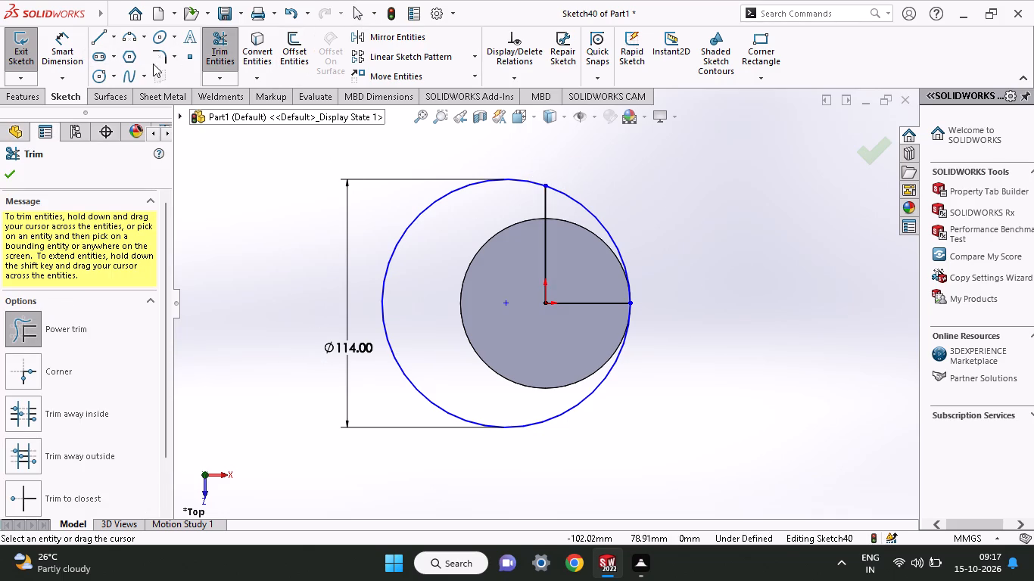
pyautogui.moveTo(379, 226); pyautogui.dragTo(406, 261)
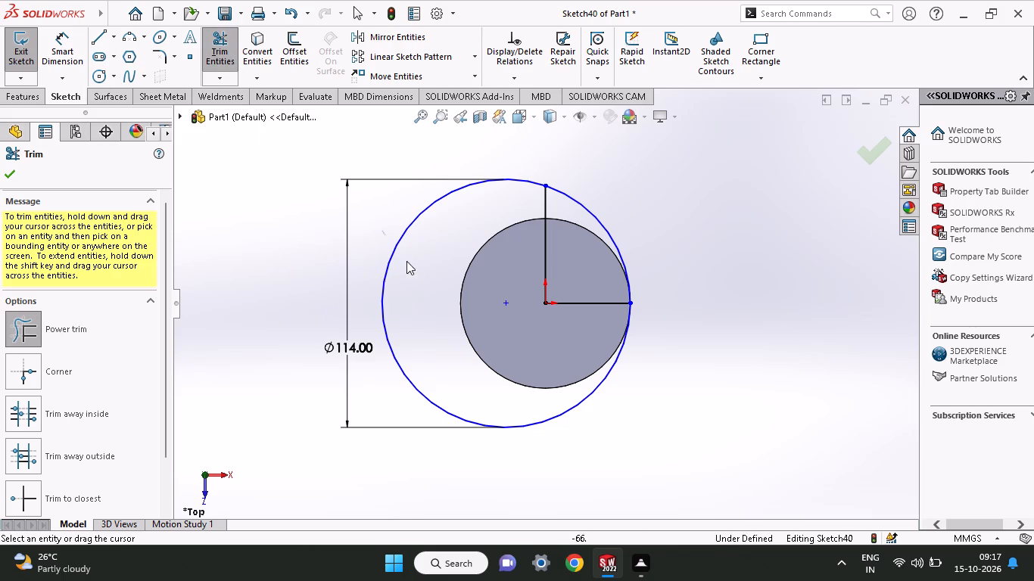
pyautogui.moveTo(406, 261); pyautogui.dragTo(416, 282)
pyautogui.click(10, 167)
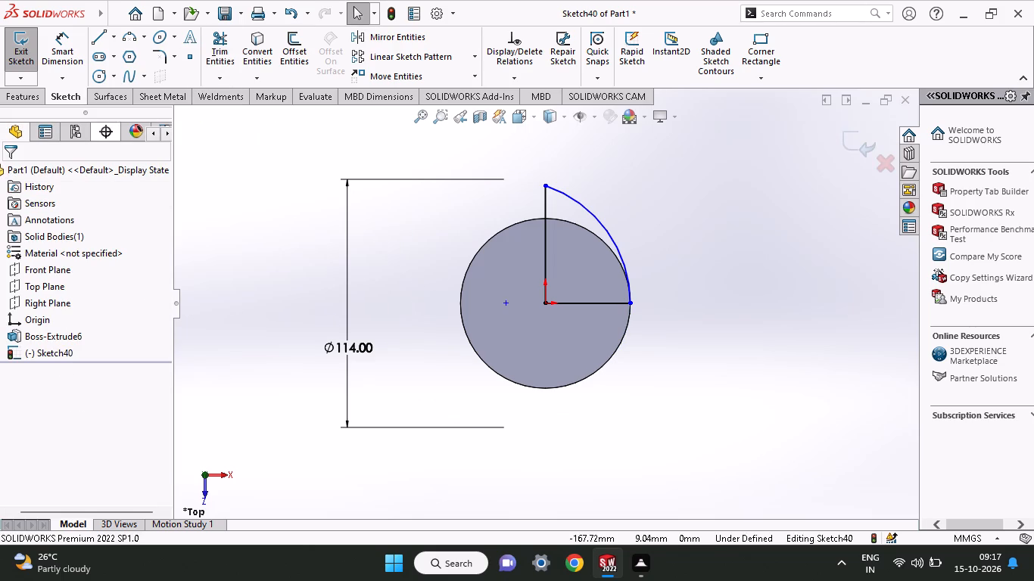
# Draw two connected horizontal lines, about 30 mm and 24 mm long, from the arc's upper end toward negative X.
pyautogui.click(89, 36)
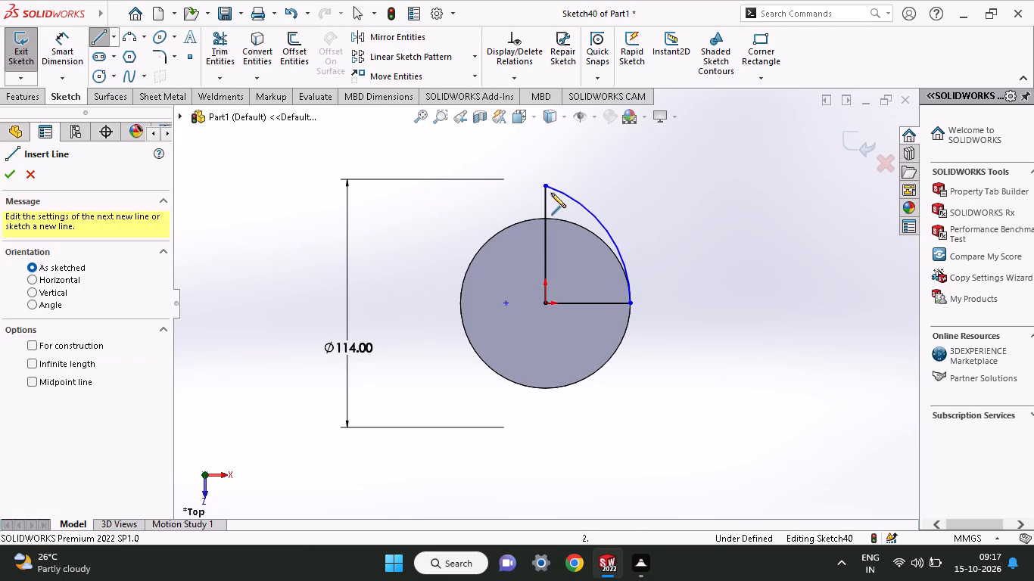
pyautogui.click(547, 183)
pyautogui.click(481, 190)
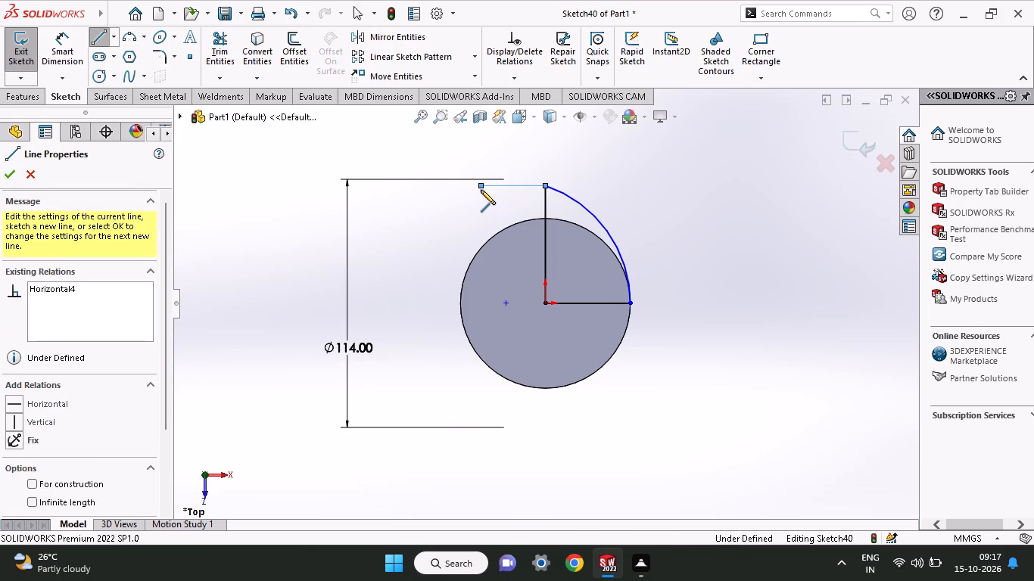
pyautogui.click(428, 185)
pyautogui.rightClick(392, 148)
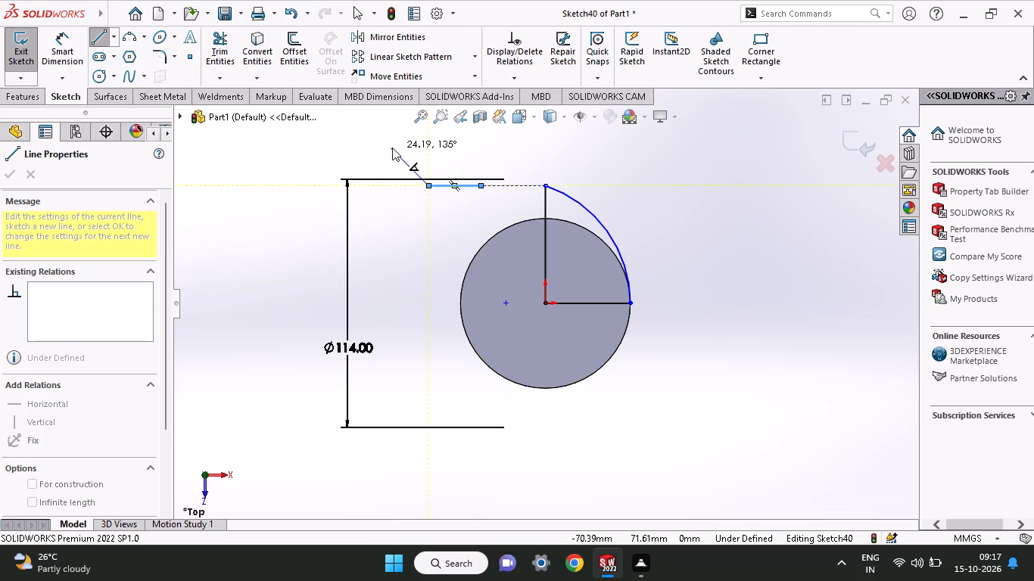
pyautogui.click(408, 163)
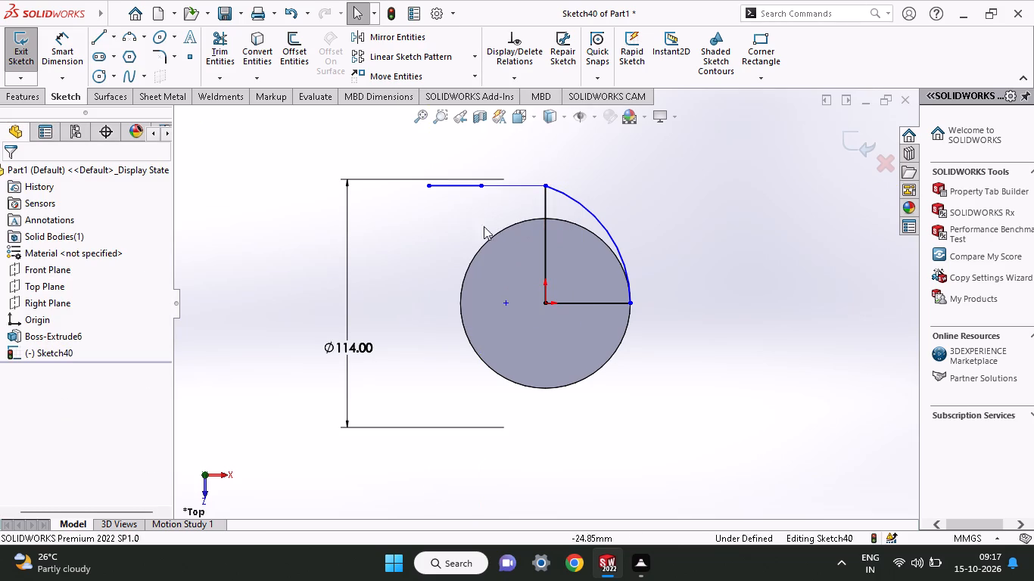
# Trim away the two remaining rectangle sides that meet at the origin.
pyautogui.click(216, 67)
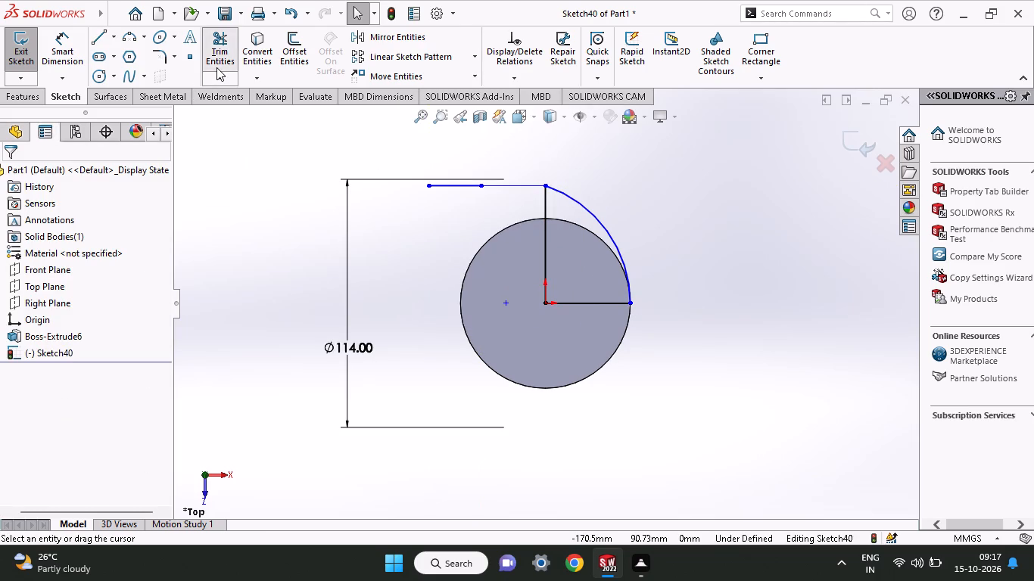
pyautogui.moveTo(562, 231); pyautogui.dragTo(503, 236)
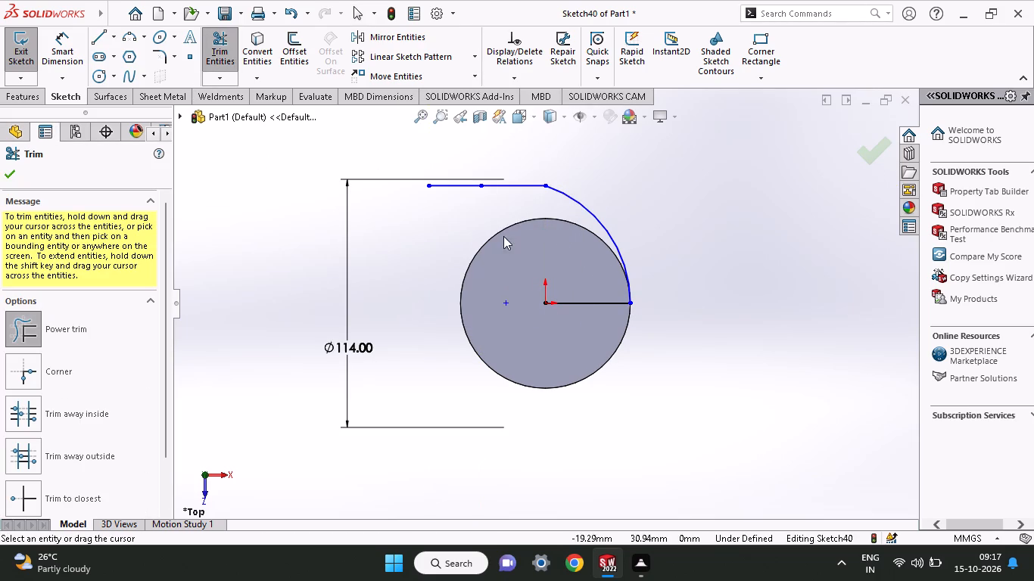
pyautogui.moveTo(568, 281); pyautogui.dragTo(572, 337)
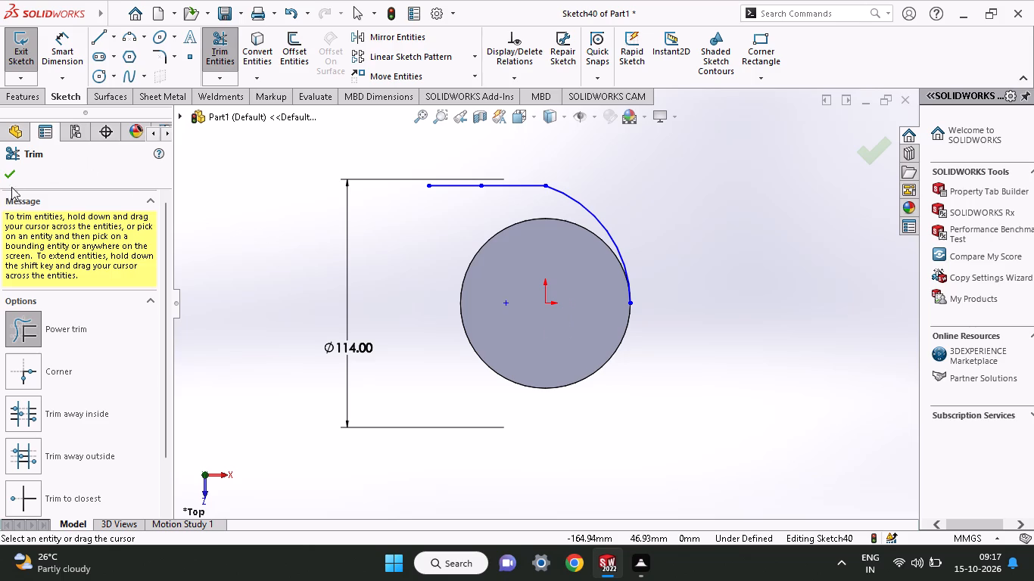
pyautogui.click(11, 180)
# Add a Tangent relation at the point where the arc meets the first horizontal line.
pyautogui.click(540, 185)
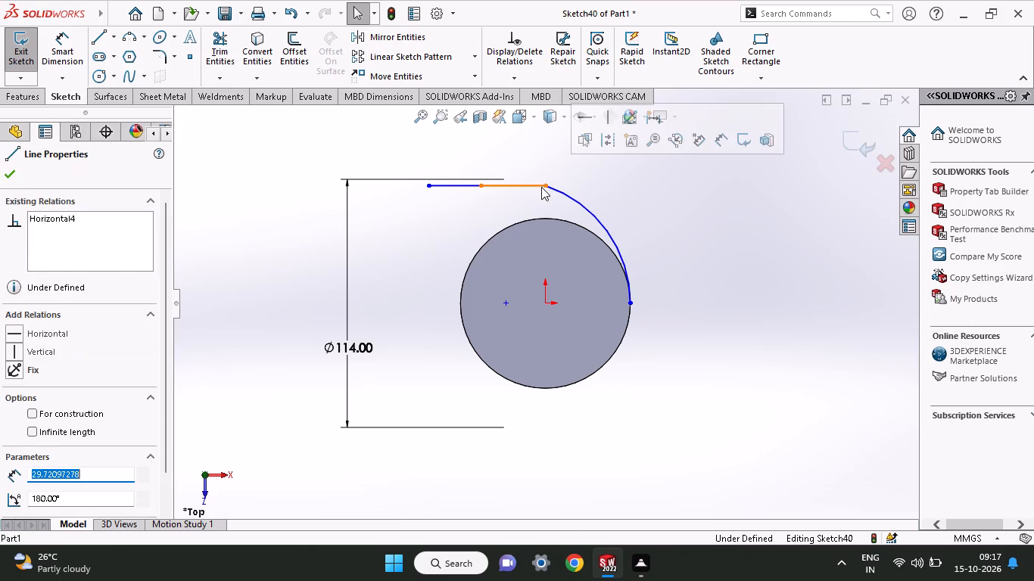
pyautogui.click(518, 200)
pyautogui.click(547, 188)
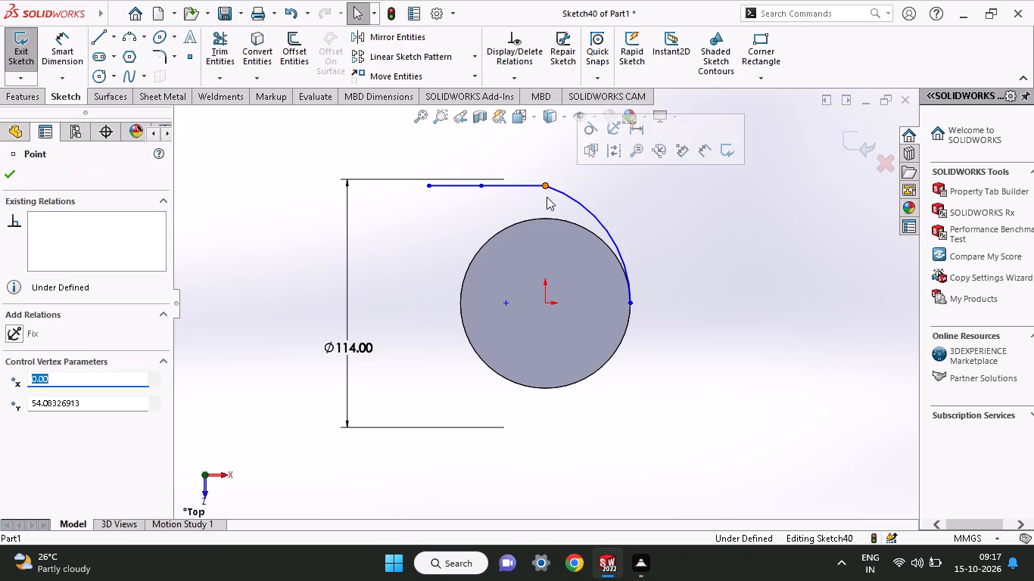
pyautogui.click(590, 131)
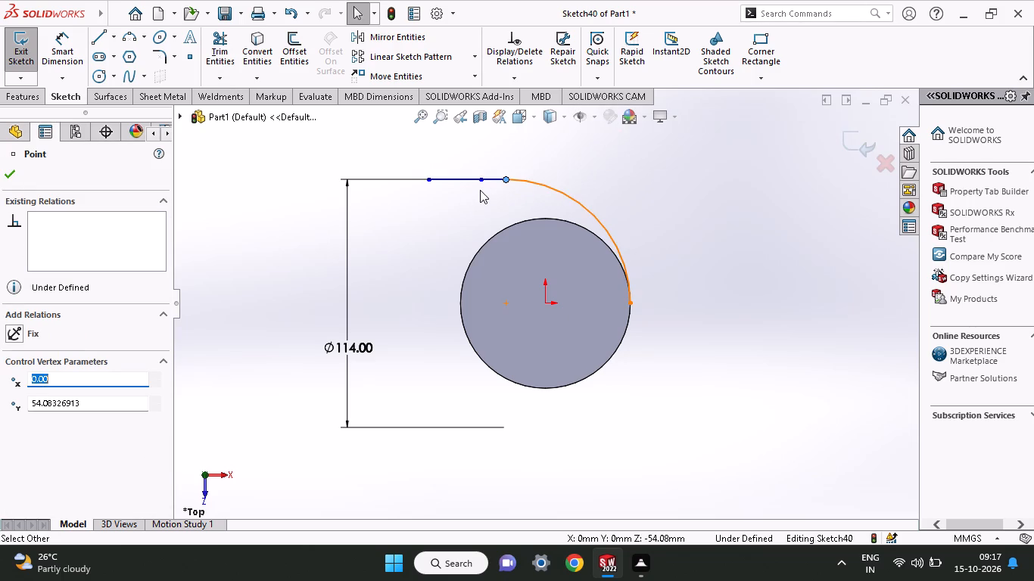
pyautogui.click(481, 183)
pyautogui.click(467, 220)
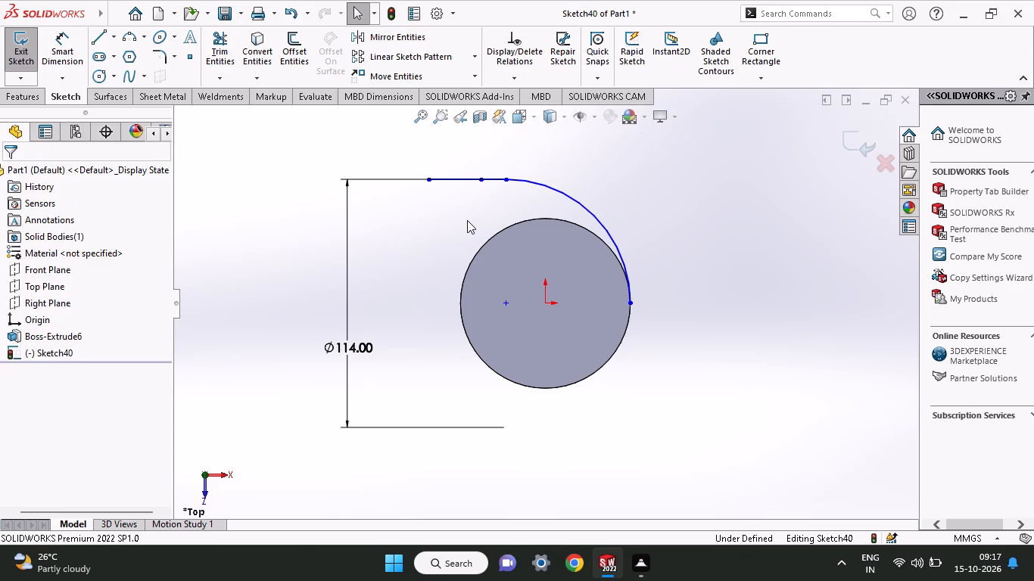
# Dimension the horizontal line adjoining the arc at 25 mm.
pyautogui.click(56, 35)
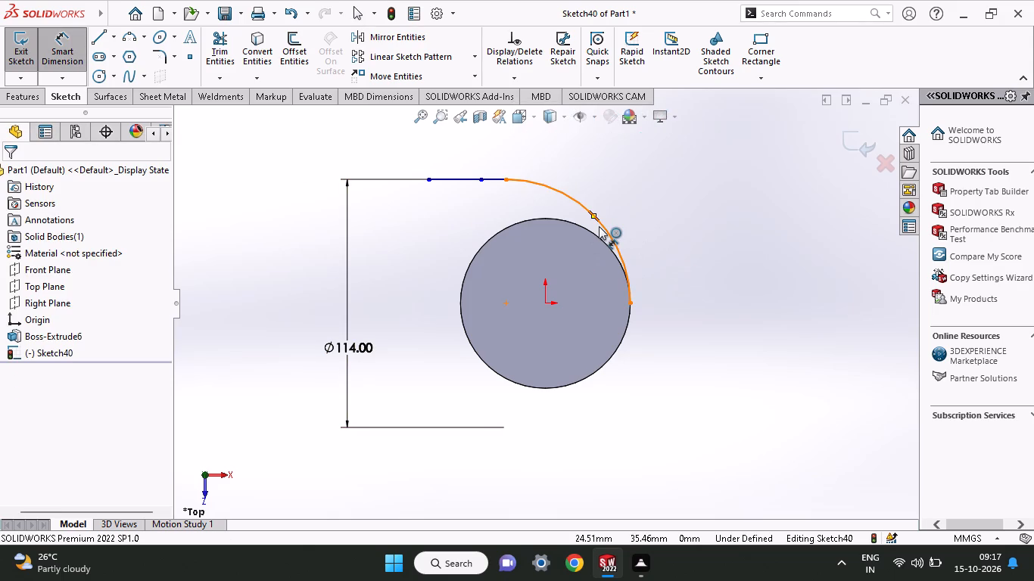
pyautogui.click(506, 182)
pyautogui.click(482, 183)
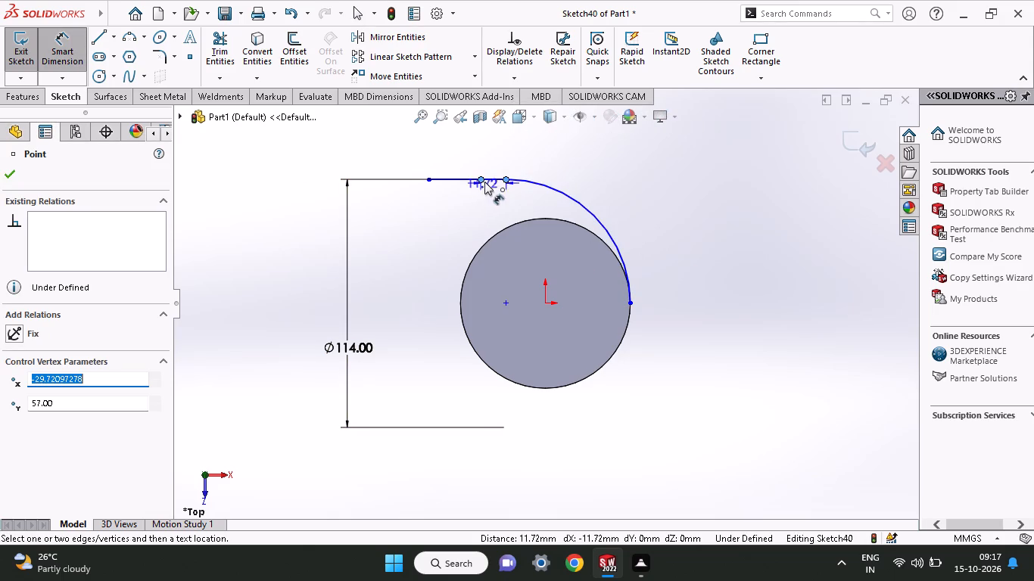
pyautogui.click(569, 154)
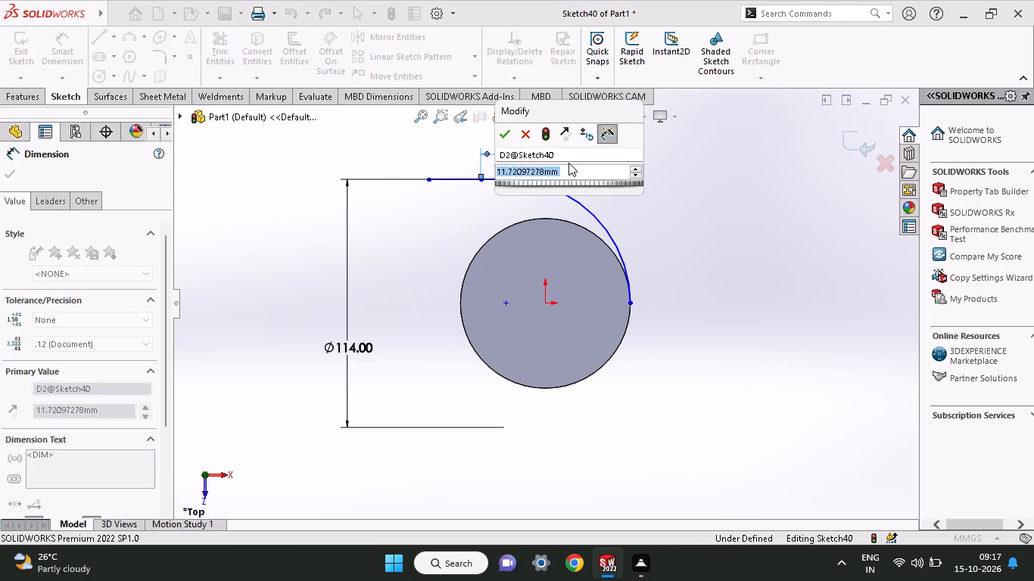
pyautogui.write('25')
pyautogui.press('Return')
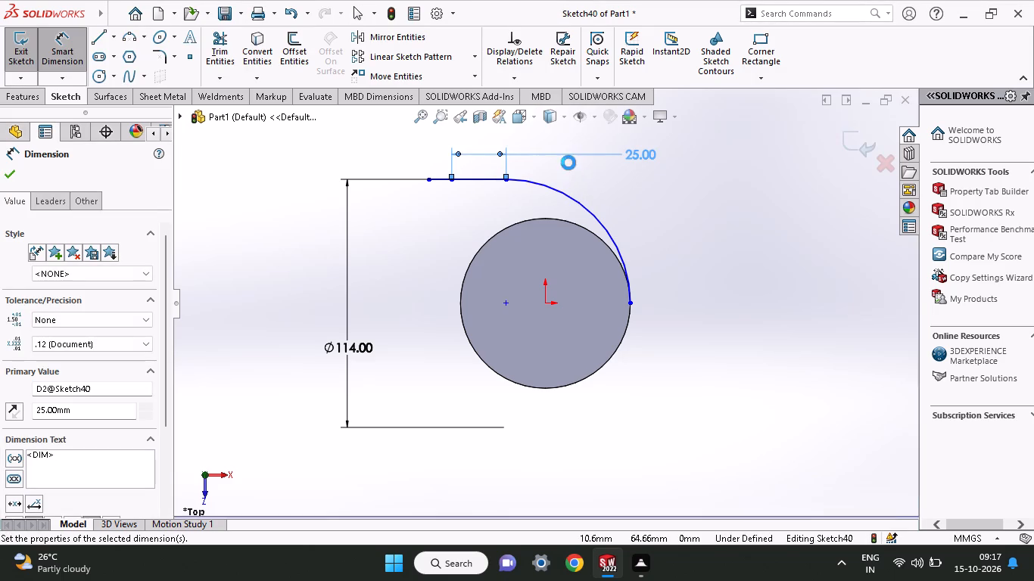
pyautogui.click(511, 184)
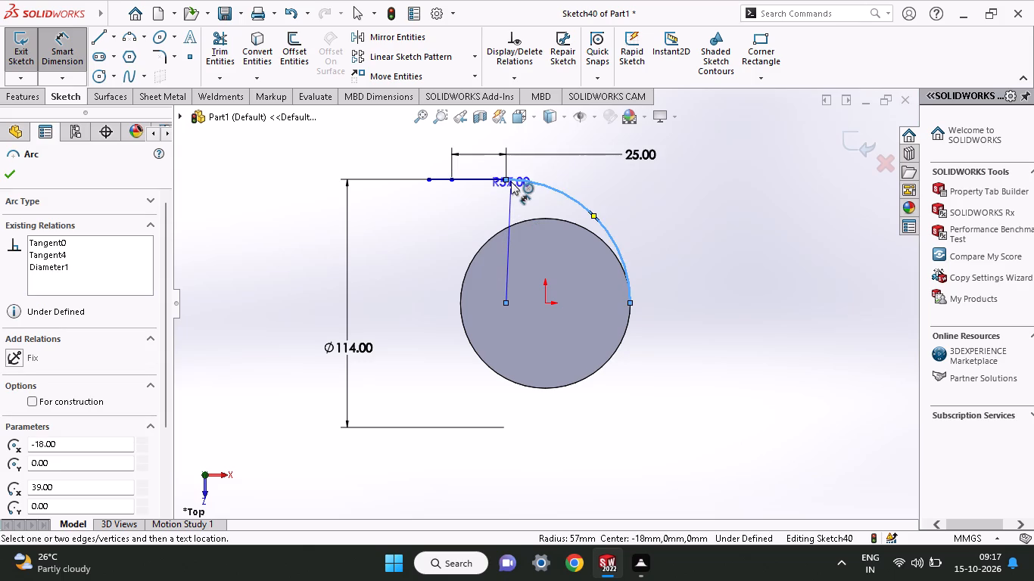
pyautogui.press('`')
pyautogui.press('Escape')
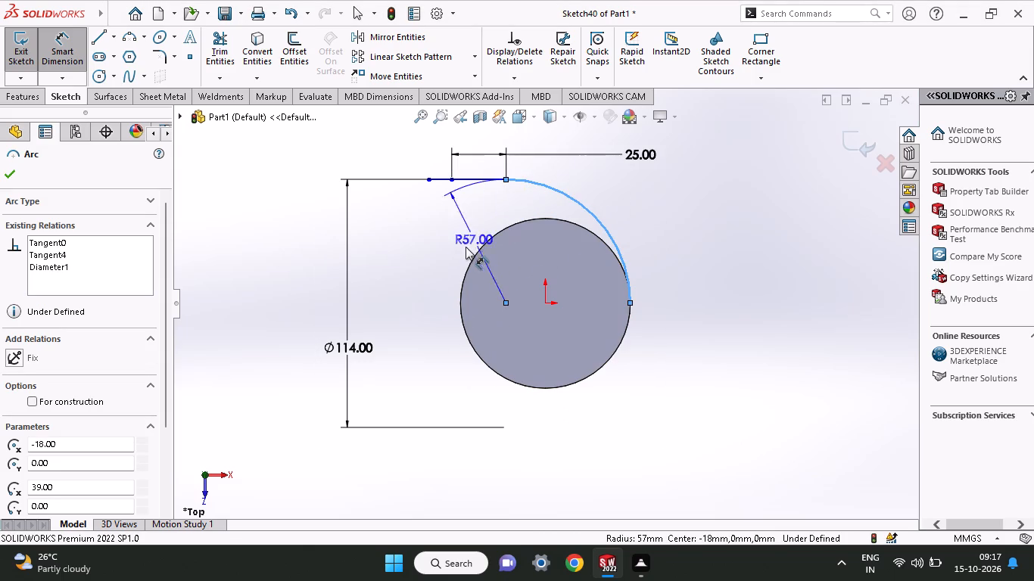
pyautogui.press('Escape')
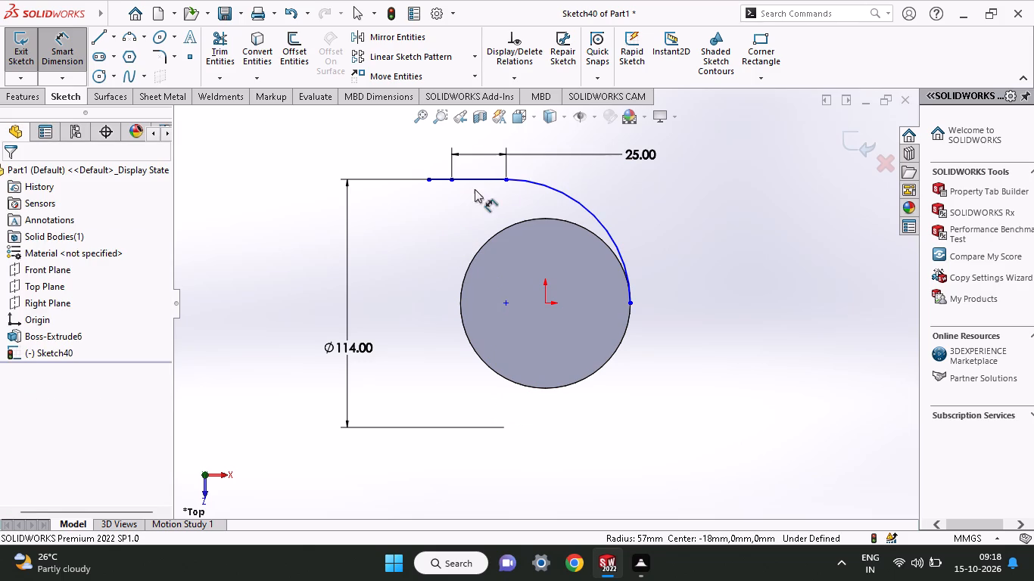
# Dimension the distance from the arc's tangent end to the far end of the second horizontal line at 67 mm.
pyautogui.click(509, 180)
pyautogui.click(431, 184)
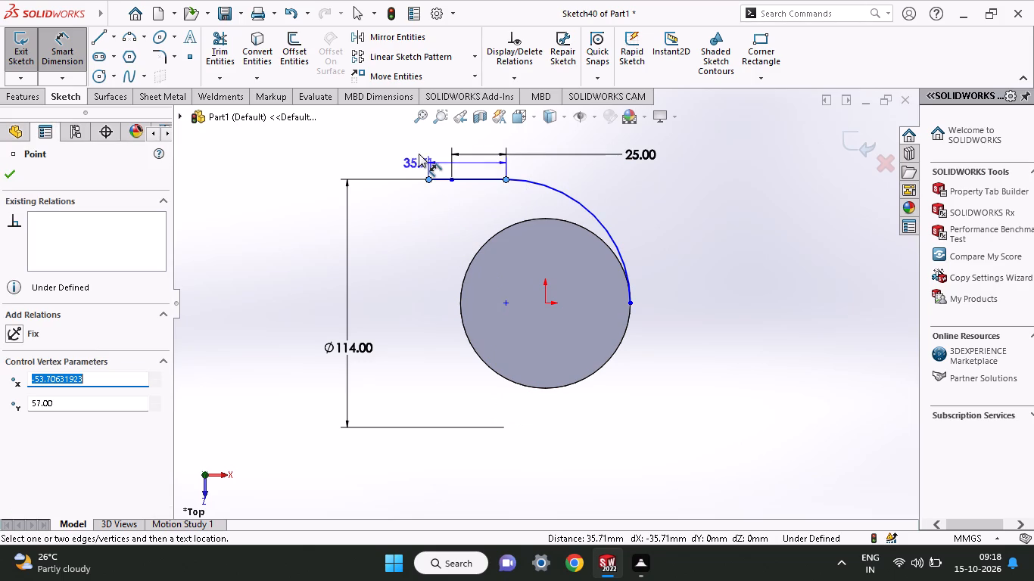
pyautogui.click(385, 135)
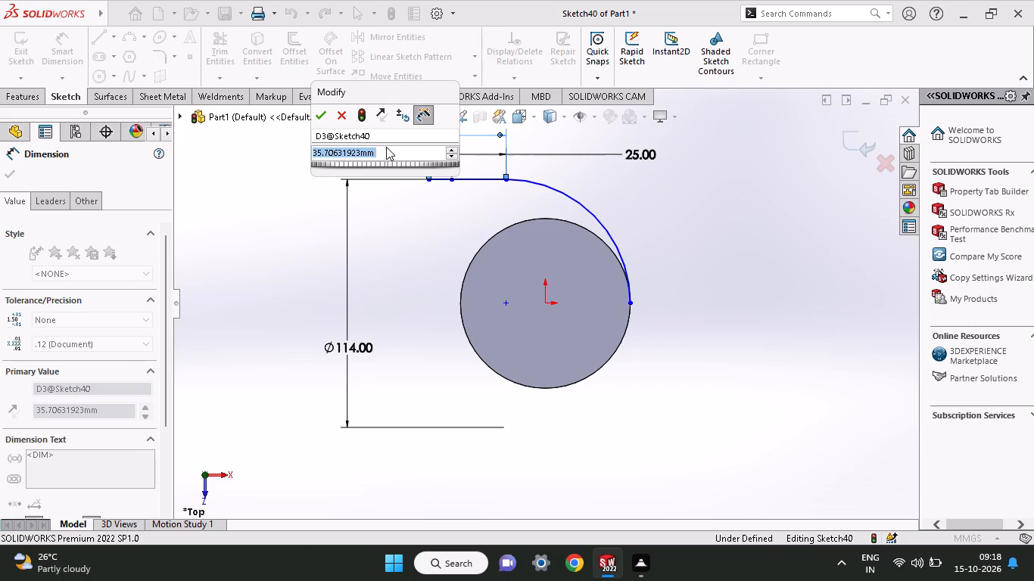
pyautogui.write('67')
pyautogui.press('Return')
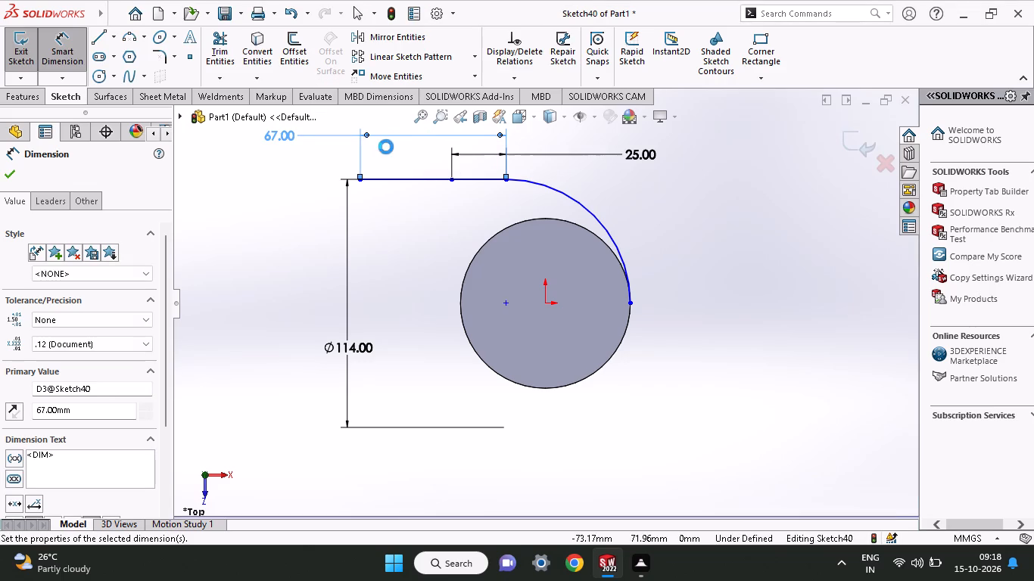
pyautogui.click(8, 178)
# Exit the finished arc-and-line path sketch, keeping its changes.
pyautogui.moveTo(276, 205); pyautogui.dragTo(332, 222, button='middle')
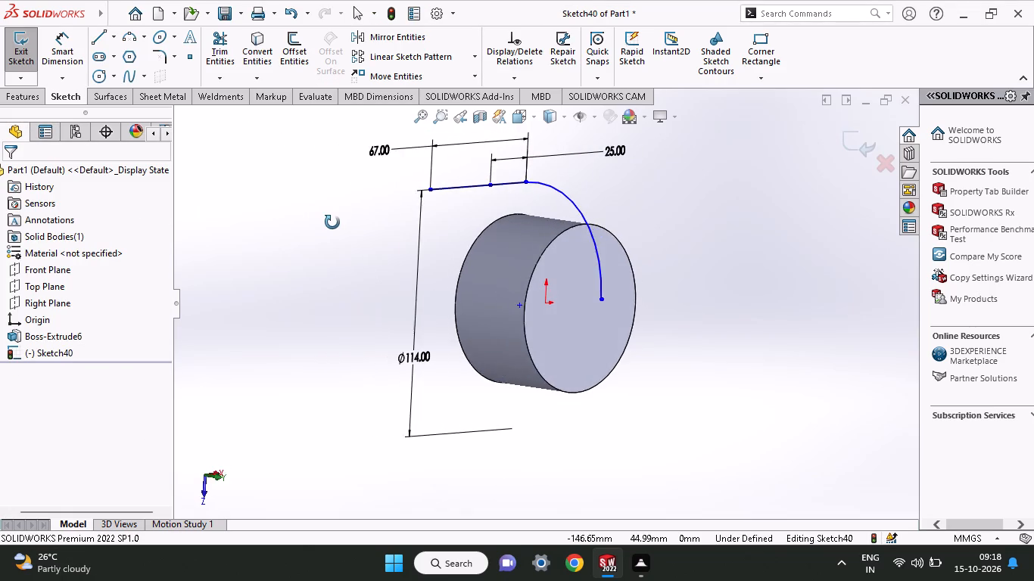
pyautogui.moveTo(332, 222); pyautogui.dragTo(293, 226, button='middle')
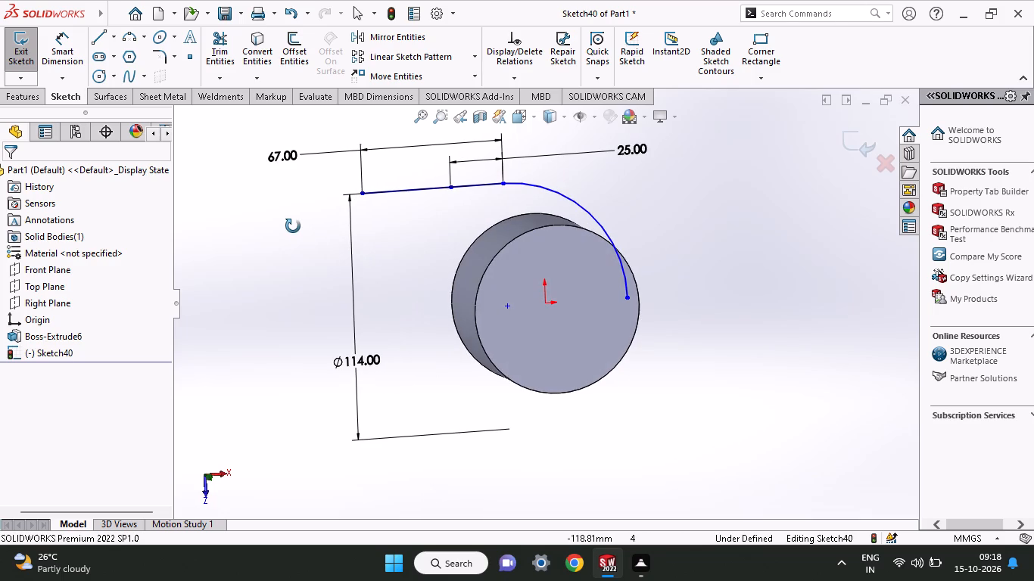
pyautogui.moveTo(293, 226); pyautogui.dragTo(313, 210, button='middle')
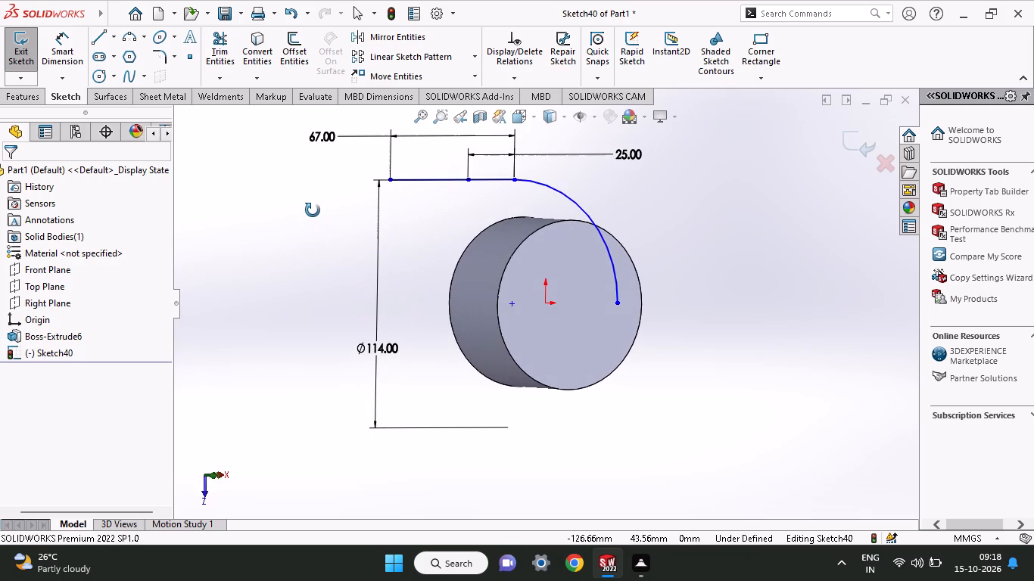
pyautogui.moveTo(313, 210); pyautogui.dragTo(309, 210, button='middle')
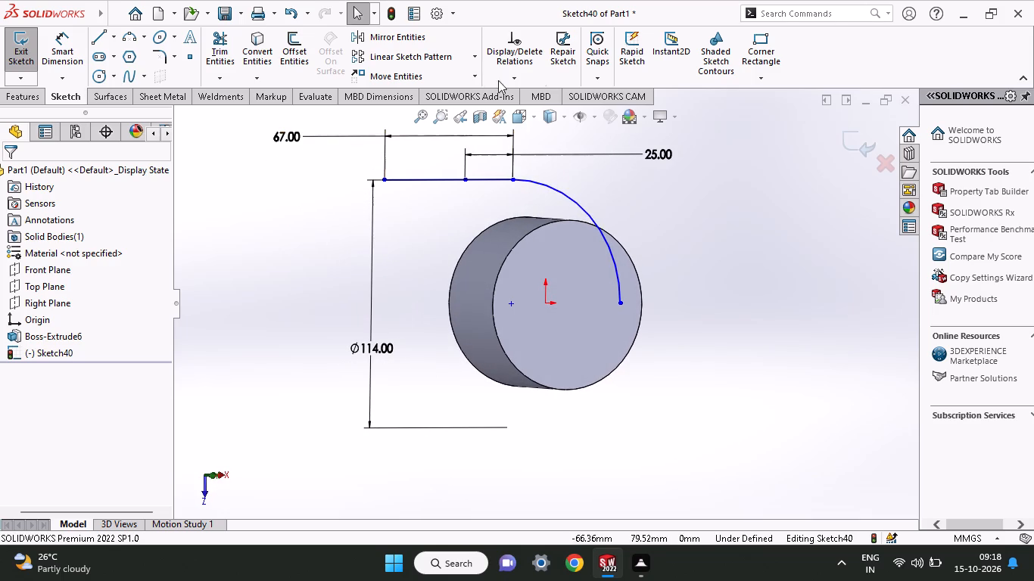
pyautogui.click(11, 84)
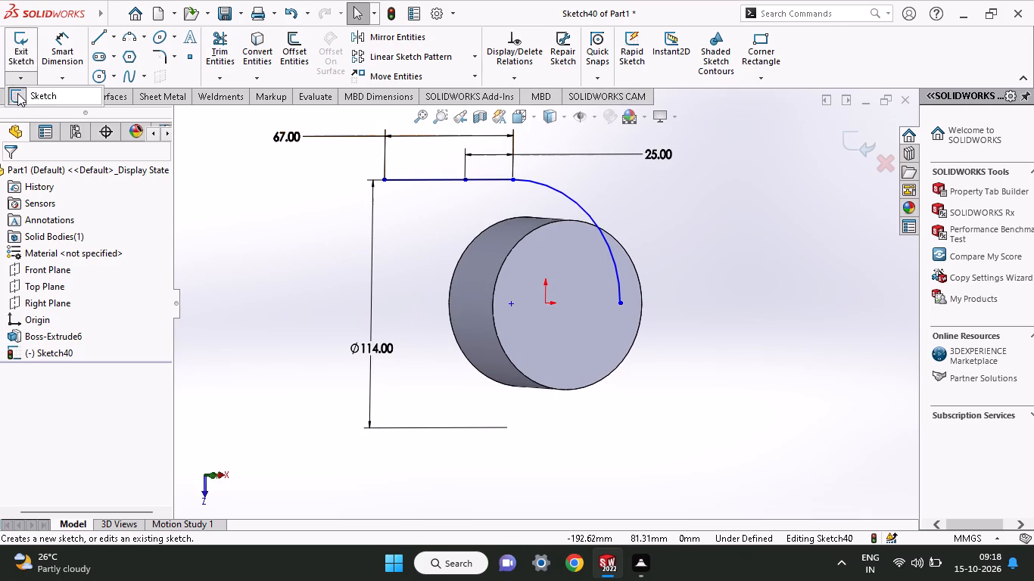
pyautogui.click(219, 216)
pyautogui.click(23, 96)
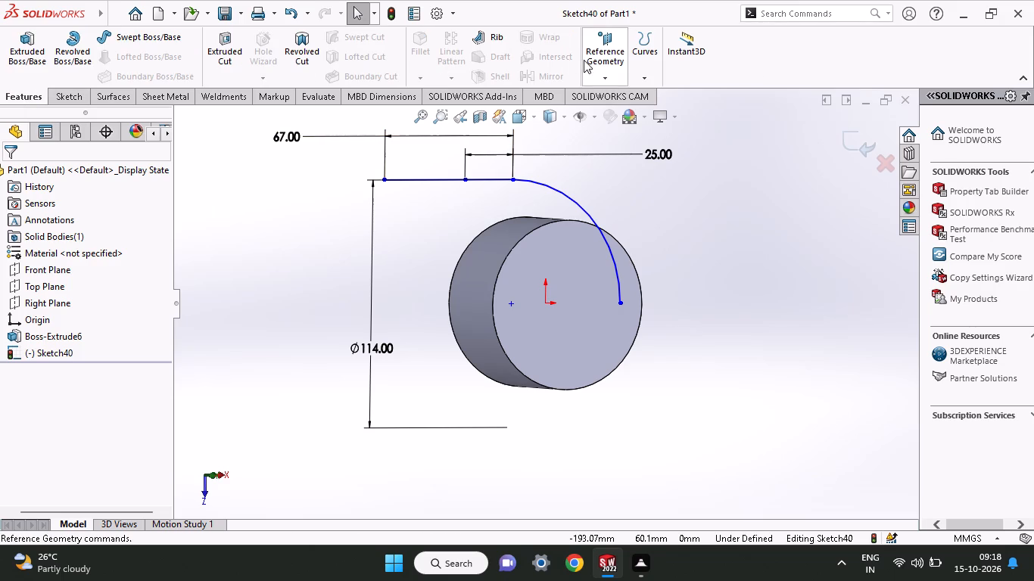
pyautogui.click(588, 79)
pyautogui.rightClick(688, 234)
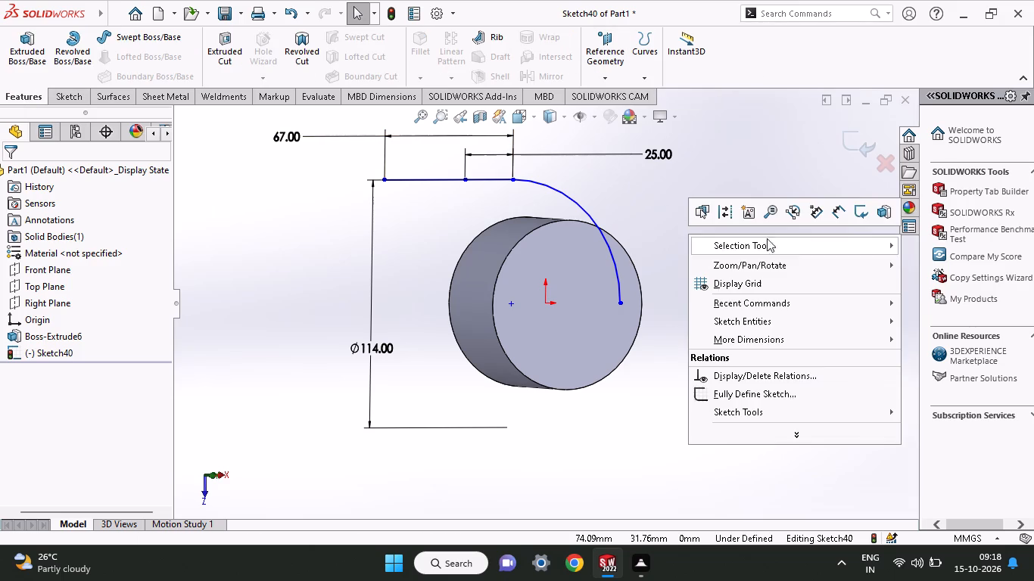
pyautogui.click(861, 141)
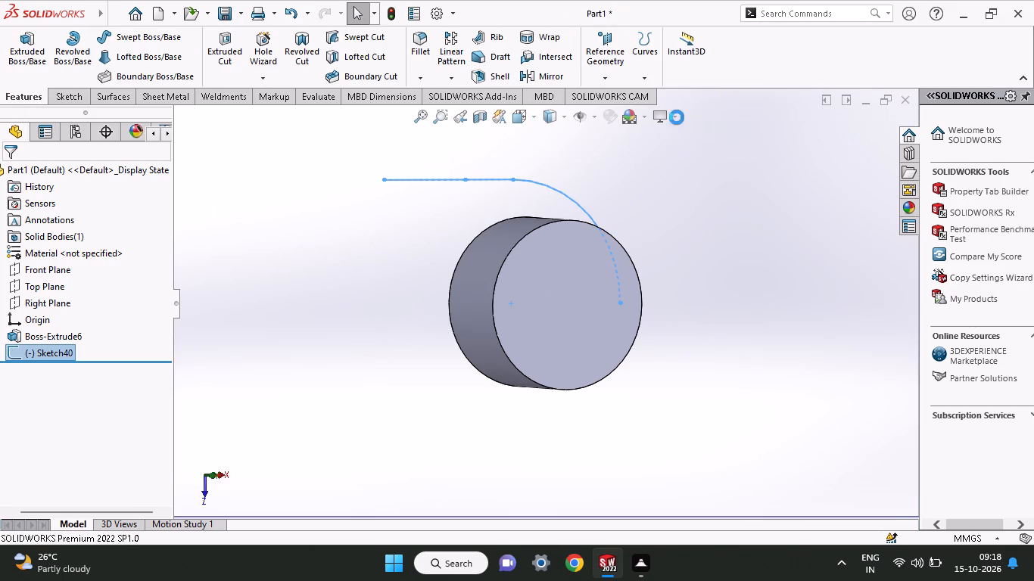
# Create a reference plane perpendicular to the path's arc at the point where it meets the first horizontal line.
pyautogui.click(615, 79)
pyautogui.click(622, 101)
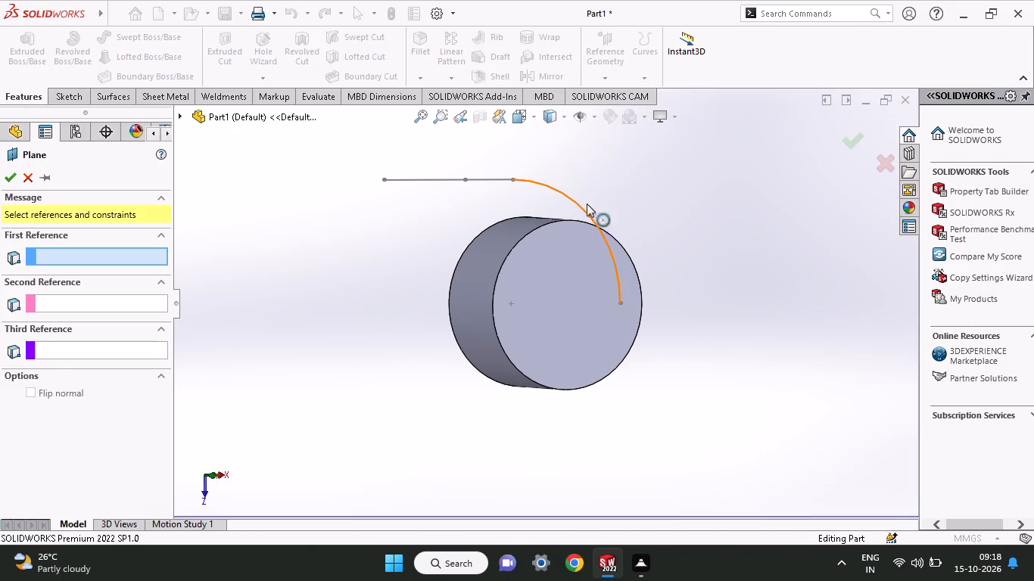
pyautogui.click(523, 182)
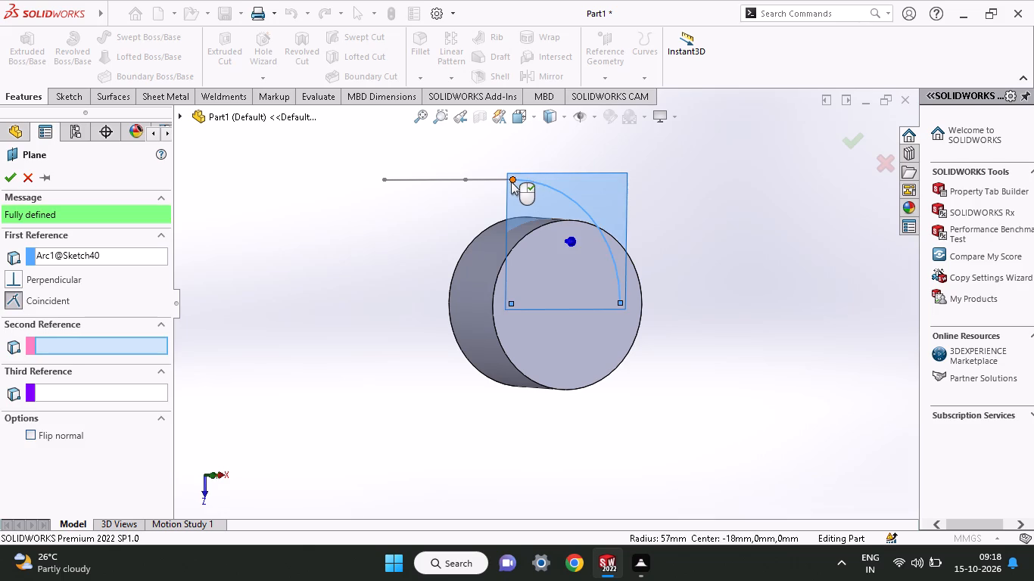
pyautogui.click(511, 182)
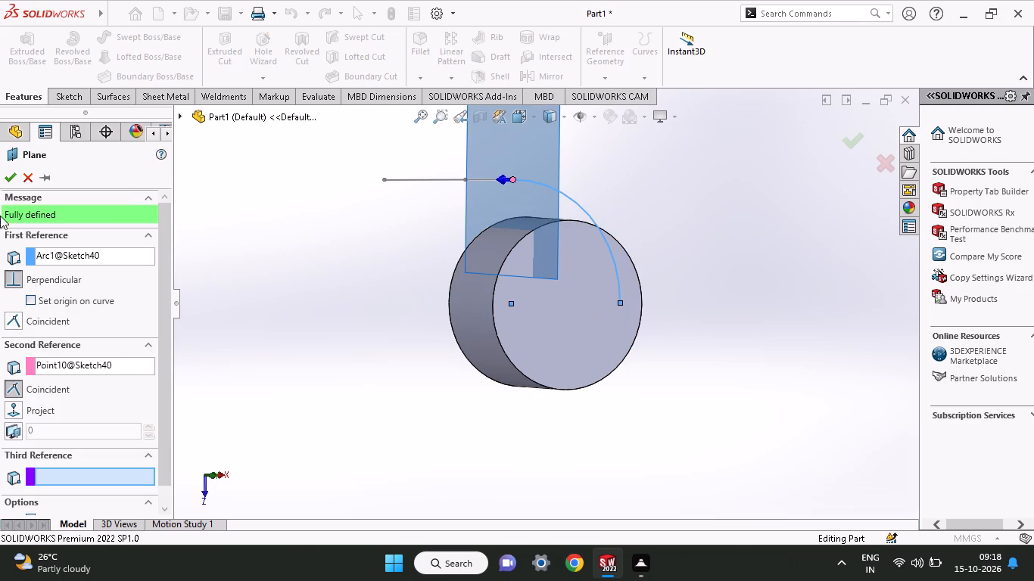
pyautogui.click(7, 182)
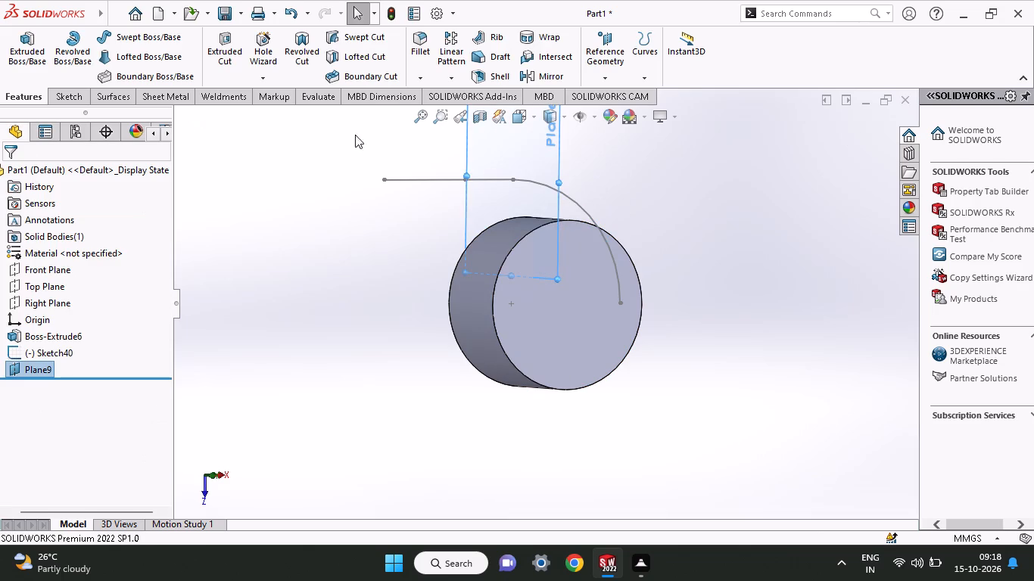
# Create a reference plane parallel to the arc-end plane through the point joining the two horizontal path lines.
pyautogui.click(619, 71)
pyautogui.click(612, 91)
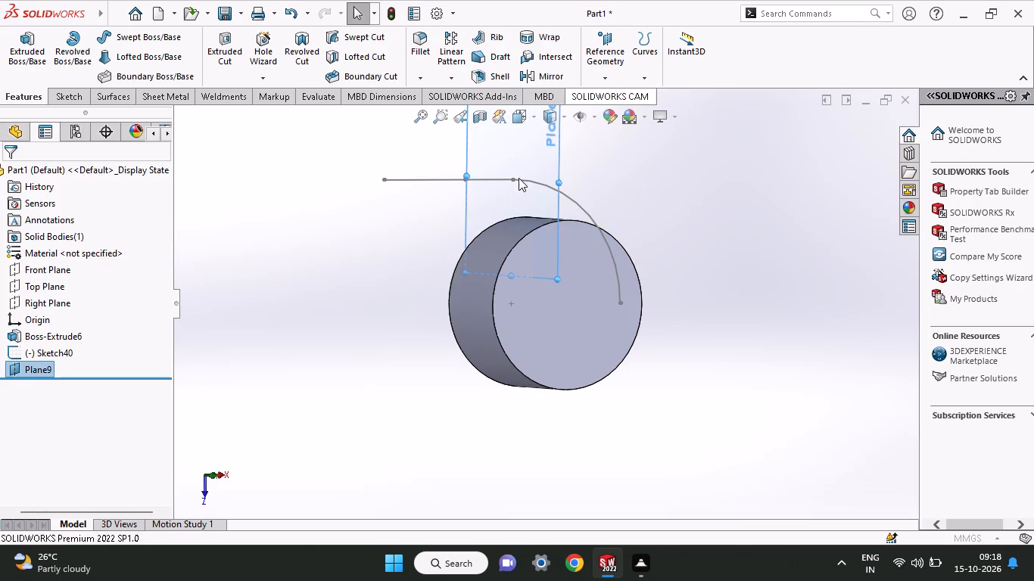
pyautogui.moveTo(495, 181); pyautogui.dragTo(472, 191, button='middle')
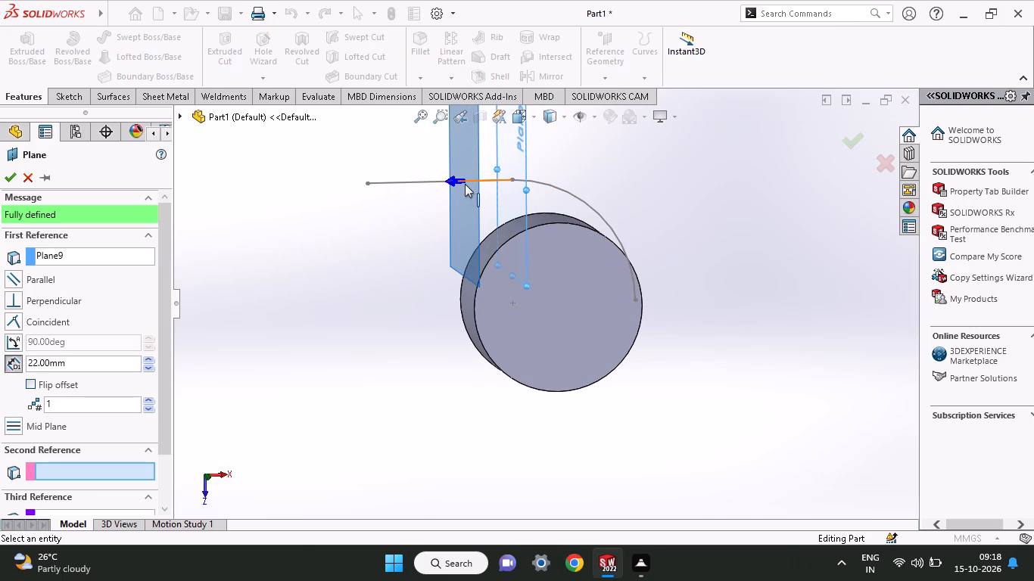
pyautogui.moveTo(456, 186); pyautogui.dragTo(426, 188, button='middle')
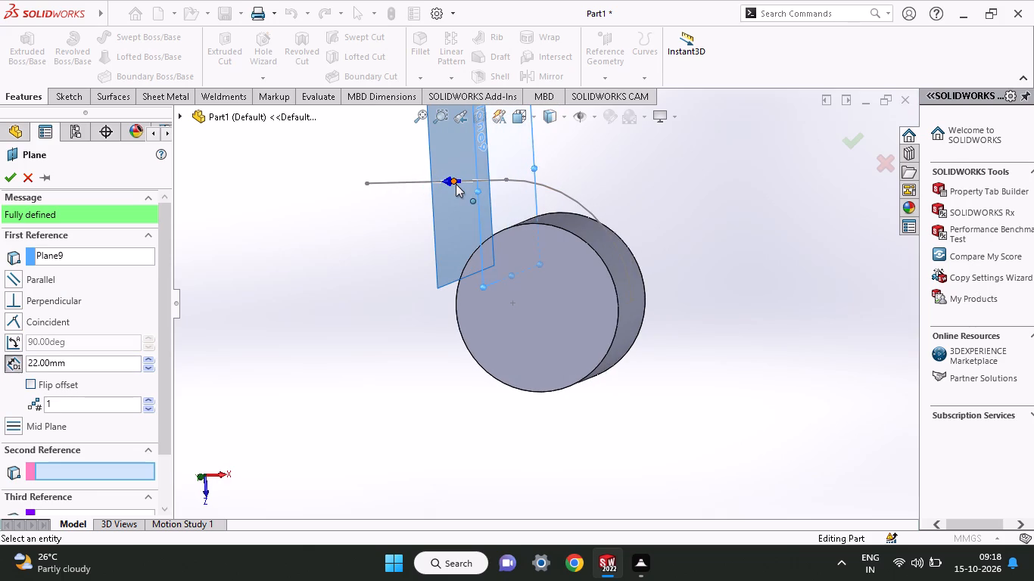
pyautogui.click(456, 184)
pyautogui.moveTo(456, 184); pyautogui.dragTo(488, 189, button='middle')
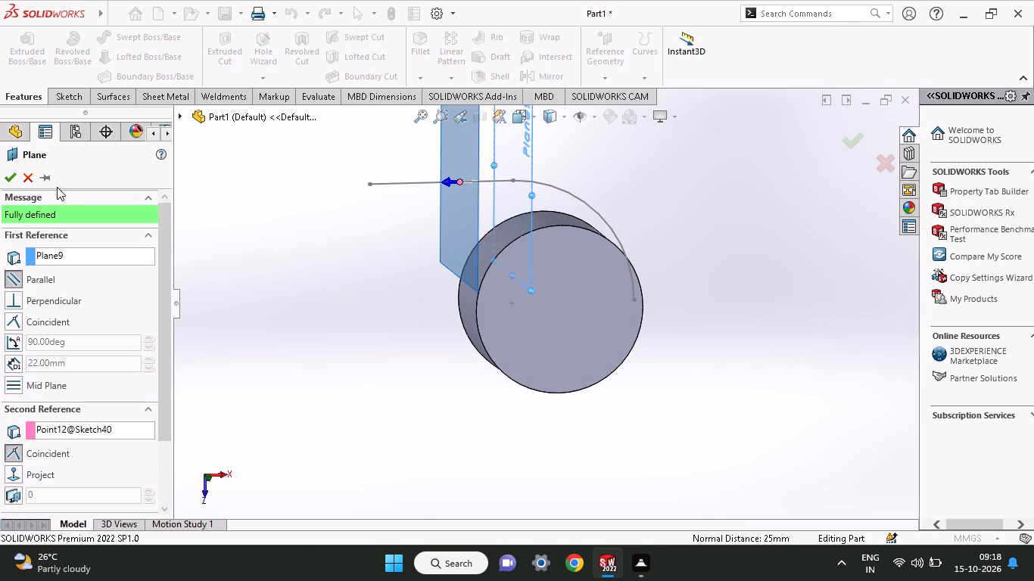
pyautogui.click(7, 179)
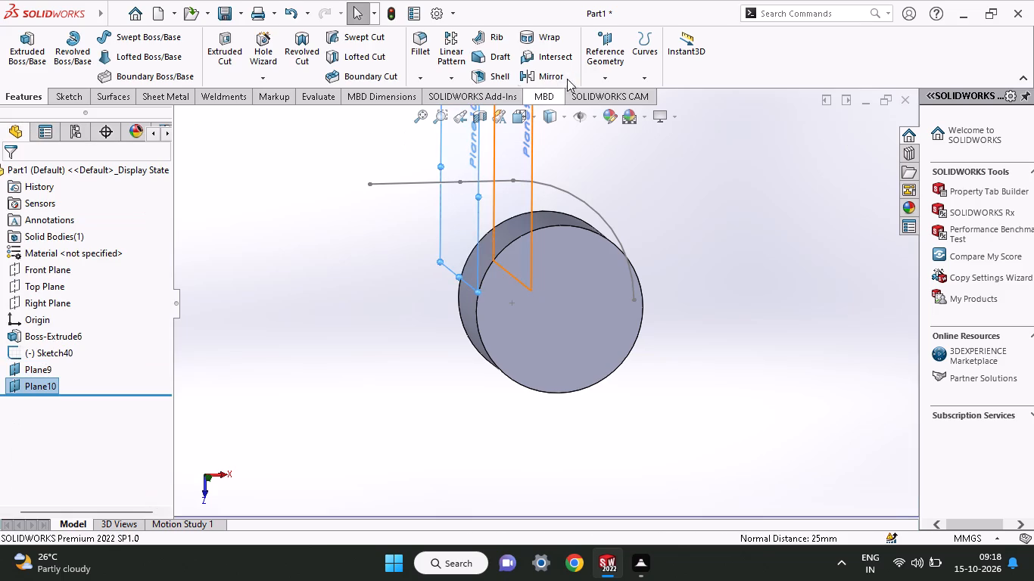
# Create a third reference plane parallel to the previous one through the far end of the second path line.
pyautogui.click(596, 79)
pyautogui.click(590, 101)
pyautogui.click(371, 185)
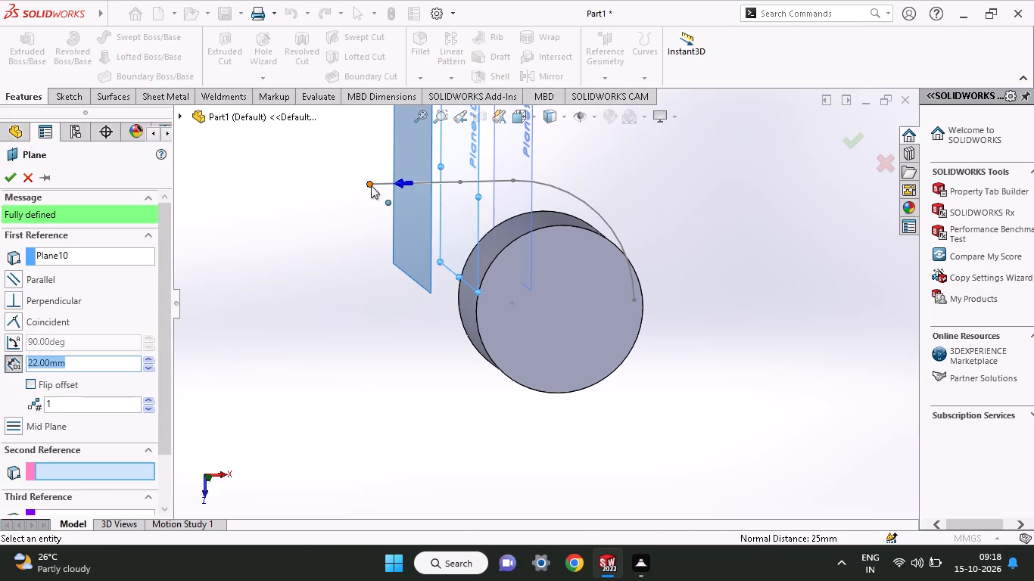
pyautogui.click(7, 174)
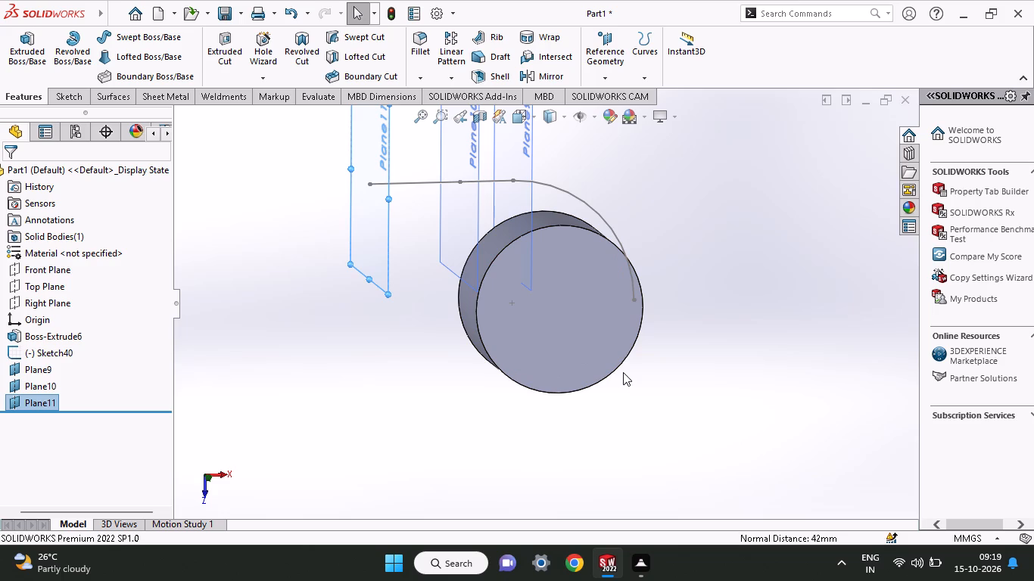
# Open a sketch on the plane at the arc's end and draw vertical lines through the origin, spanning about 31 mm overall.
pyautogui.click(519, 205)
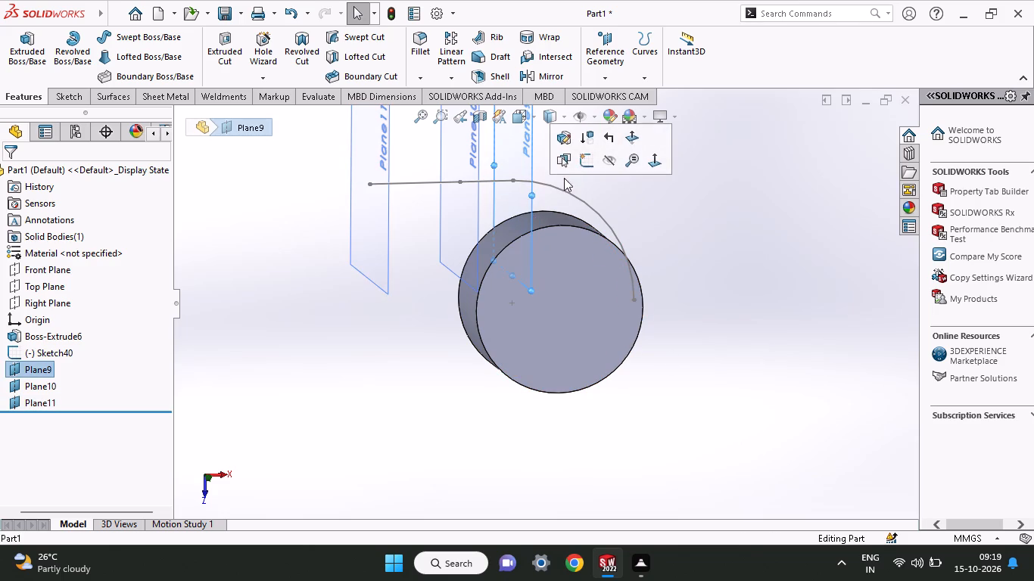
pyautogui.click(584, 158)
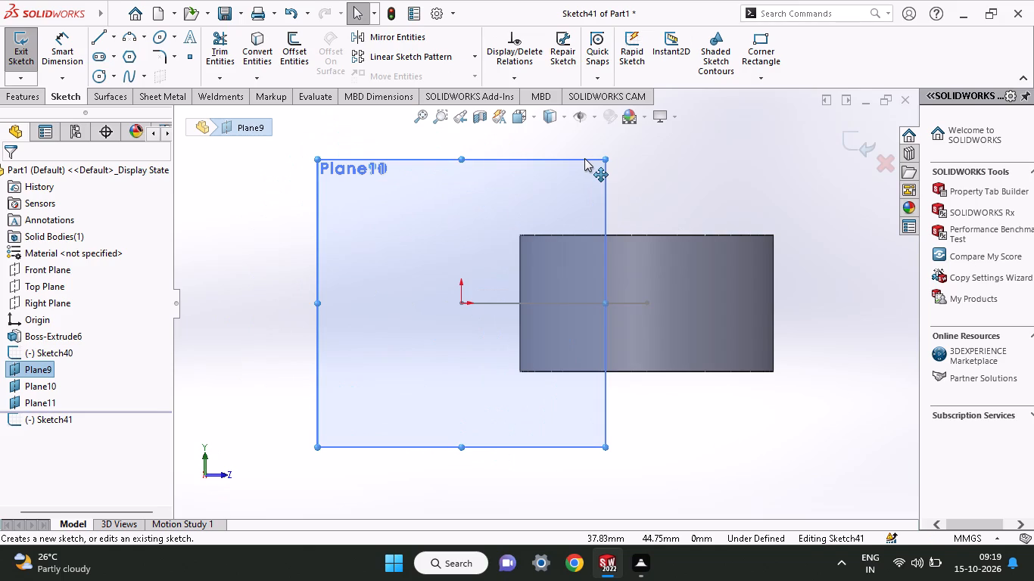
pyautogui.click(95, 32)
pyautogui.click(461, 301)
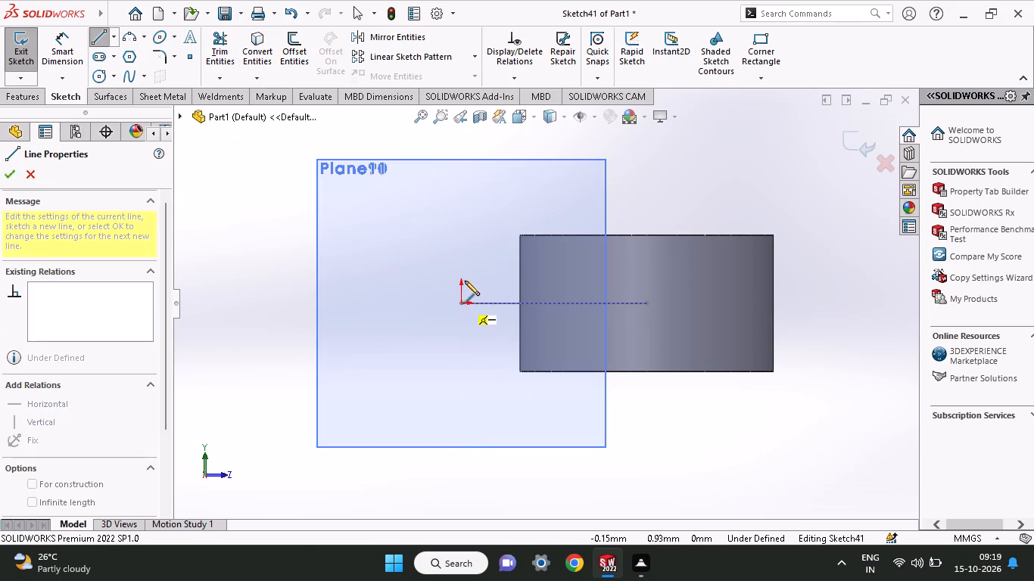
pyautogui.click(462, 244)
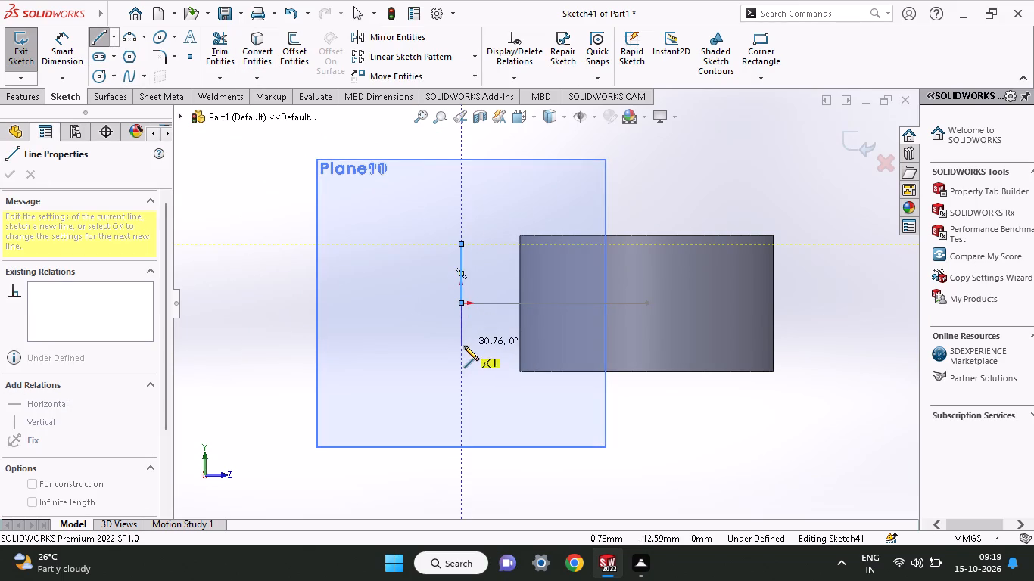
pyautogui.click(464, 346)
pyautogui.moveTo(464, 346); pyautogui.dragTo(519, 368, button='middle')
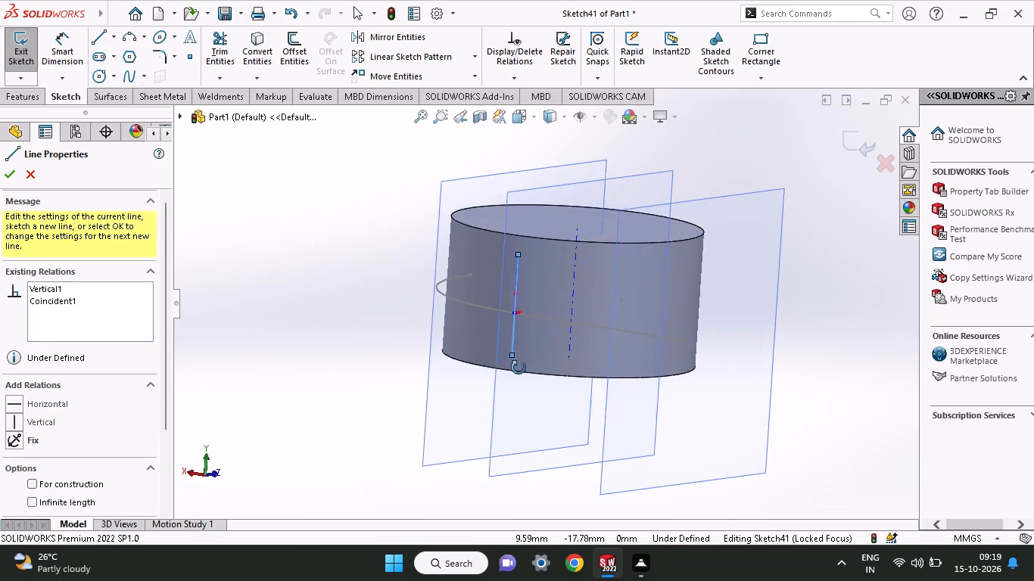
pyautogui.moveTo(519, 368); pyautogui.dragTo(464, 369, button='middle')
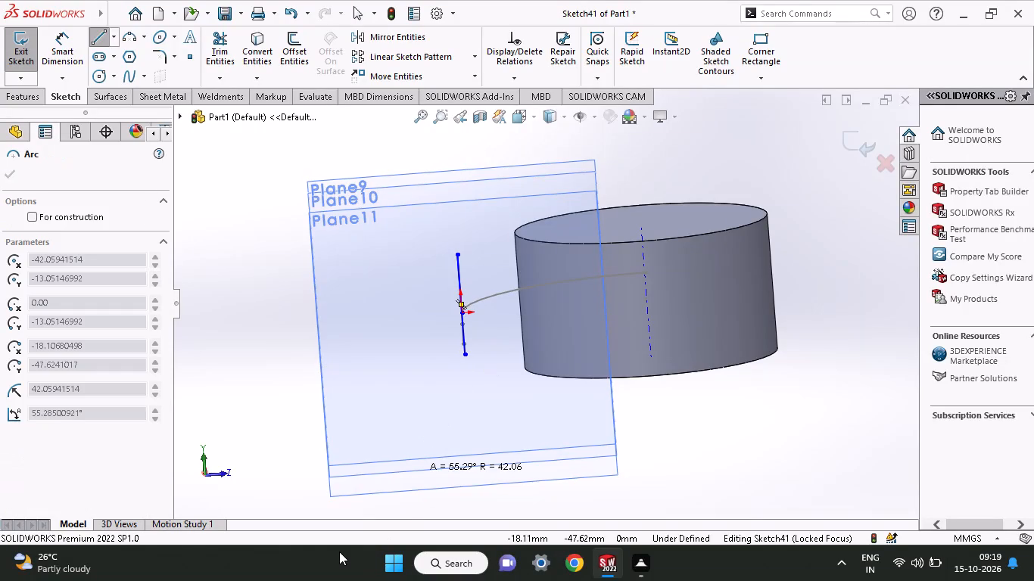
pyautogui.rightClick(422, 405)
pyautogui.click(439, 411)
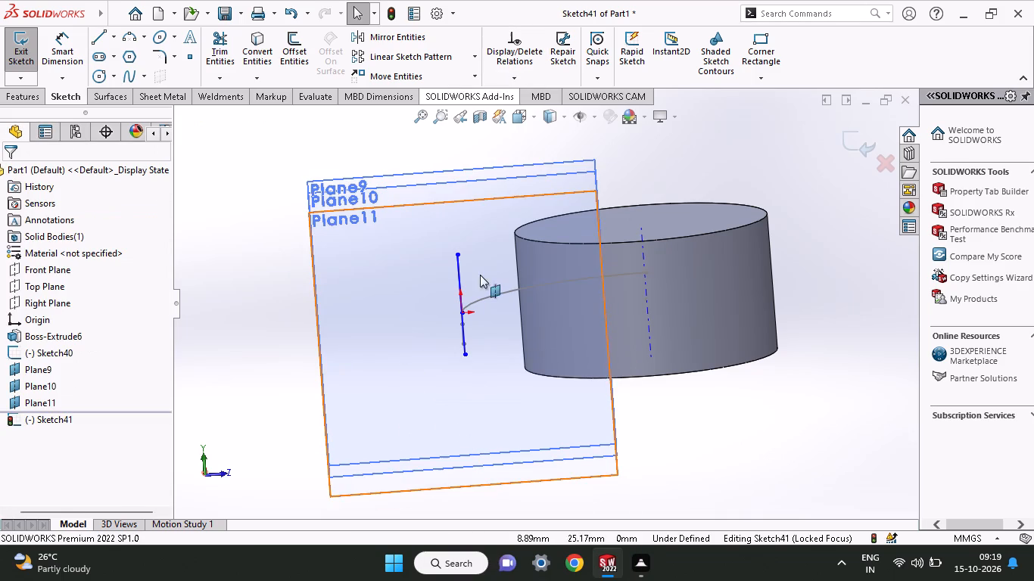
# Dimension the vertical line's full length between its two endpoints at 32 mm.
pyautogui.moveTo(456, 343); pyautogui.dragTo(461, 293, button='middle')
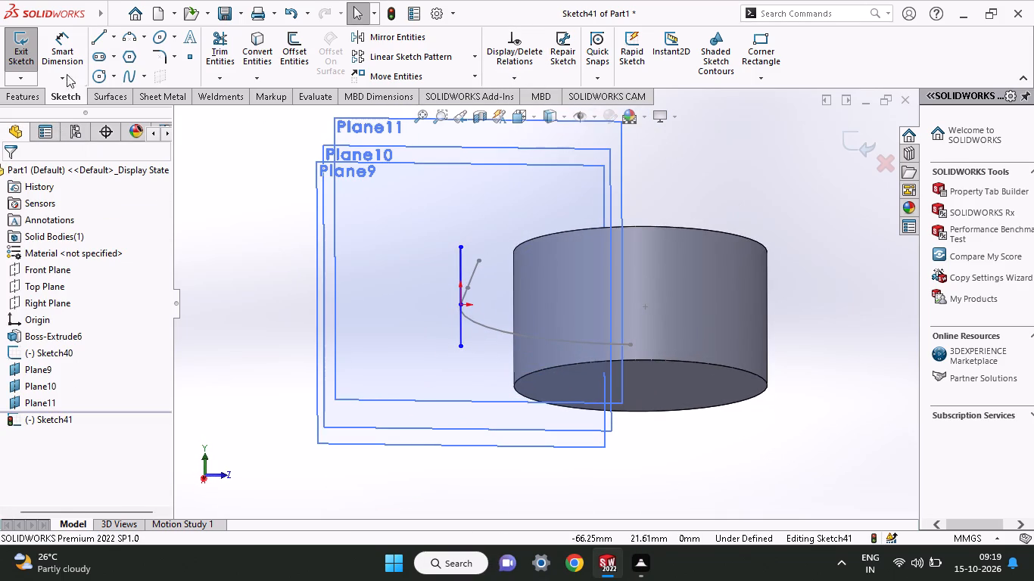
pyautogui.click(67, 51)
pyautogui.click(462, 343)
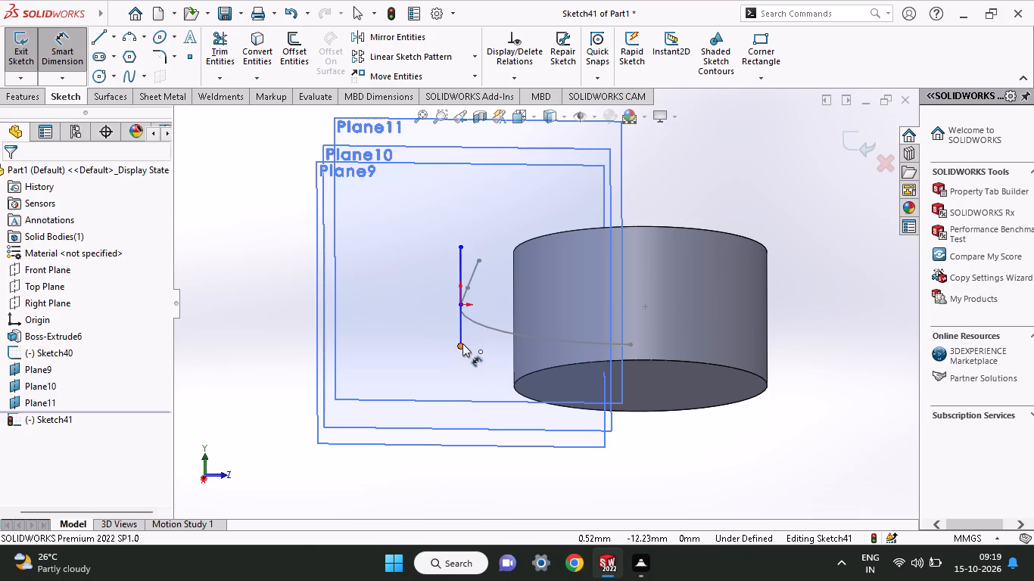
pyautogui.click(458, 247)
pyautogui.click(430, 287)
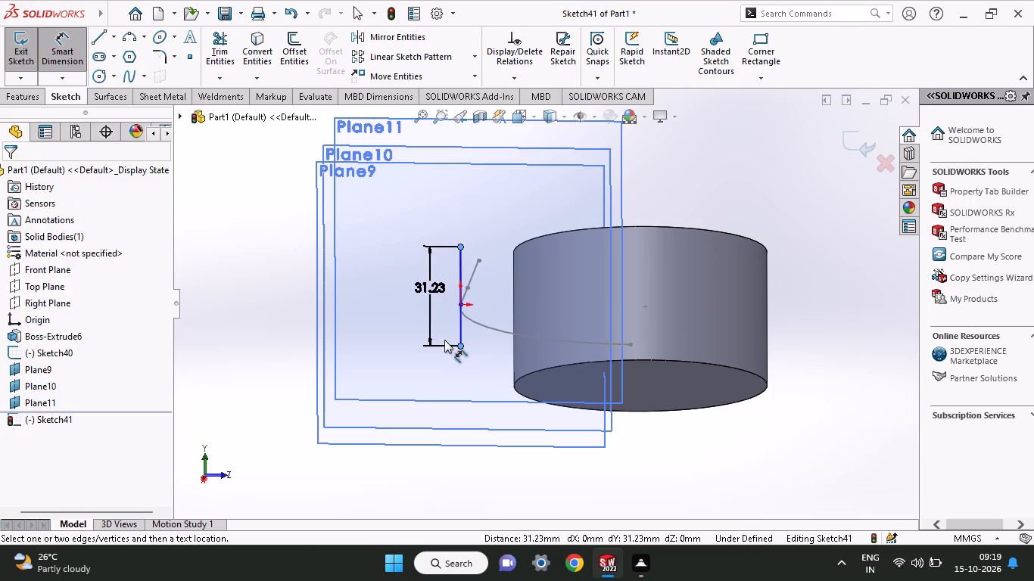
pyautogui.write('32')
pyautogui.press('Return')
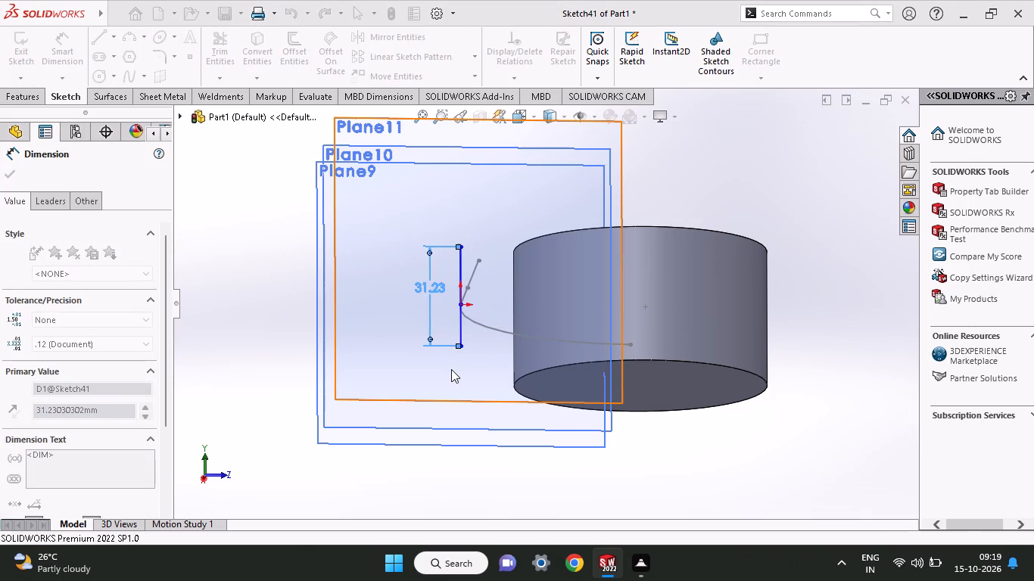
# Dimension the distance from the vertical line's lower endpoint to the origin at 16 mm.
pyautogui.click(459, 350)
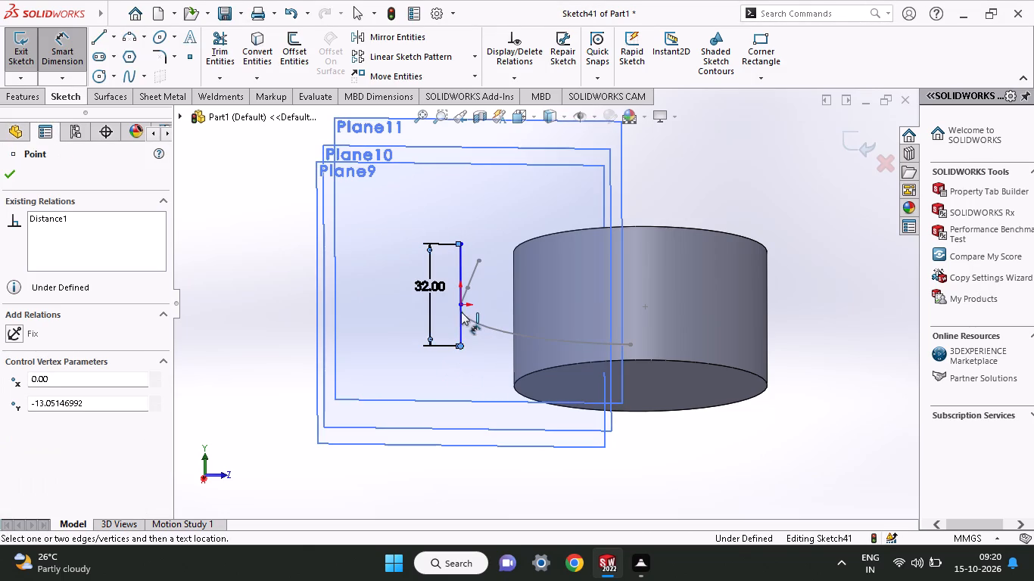
pyautogui.click(461, 309)
pyautogui.click(450, 320)
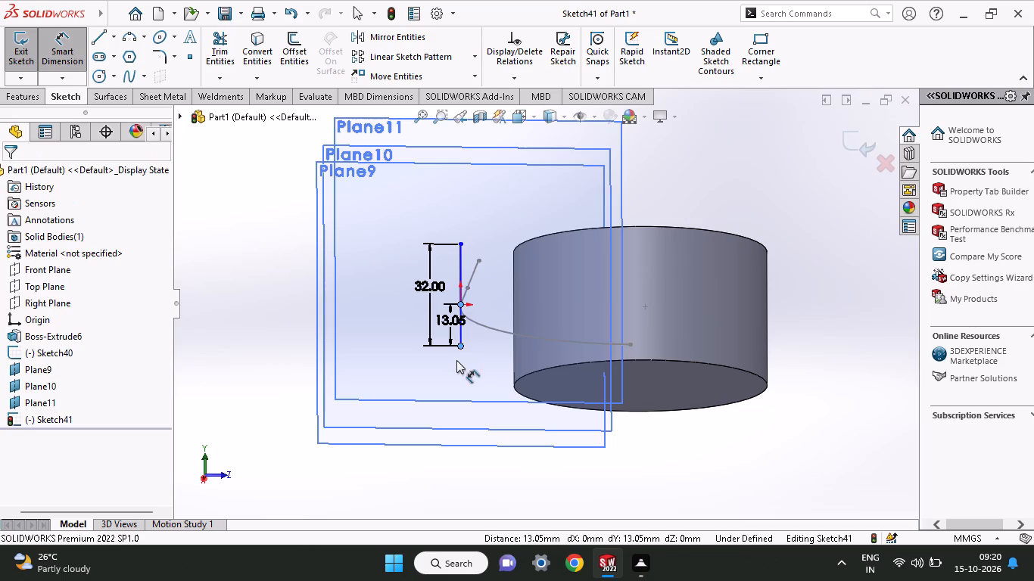
pyautogui.write('16')
pyautogui.press('Return')
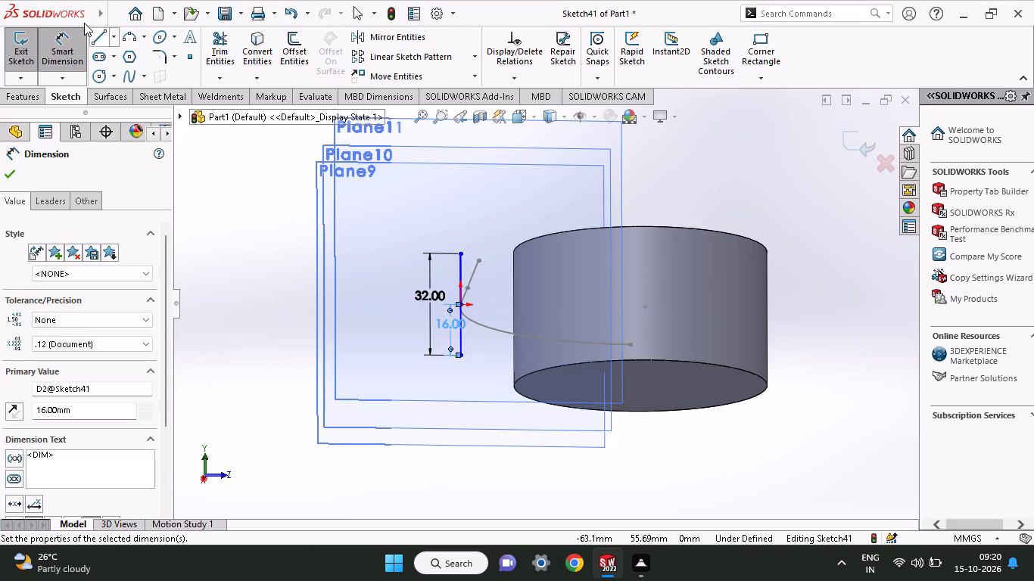
# Draw a horizontal line about 19 mm long from the vertical line's upper endpoint towards the cylinder.
pyautogui.click(95, 39)
pyautogui.moveTo(410, 245); pyautogui.dragTo(396, 275, button='middle')
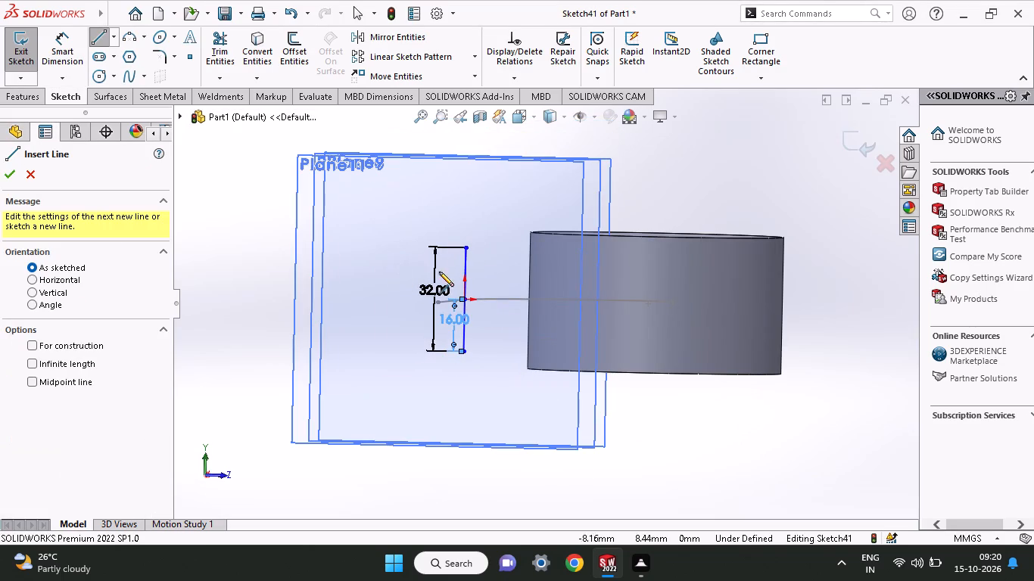
pyautogui.click(469, 249)
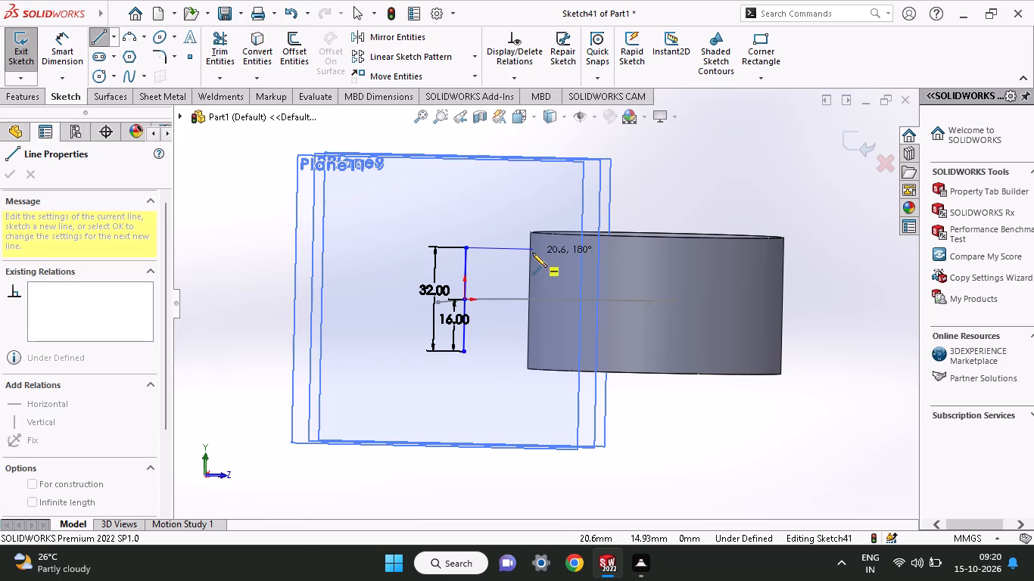
pyautogui.click(528, 249)
pyautogui.rightClick(517, 343)
pyautogui.click(525, 353)
# Dimension the upper horizontal line's length at 22.56 mm.
pyautogui.click(73, 51)
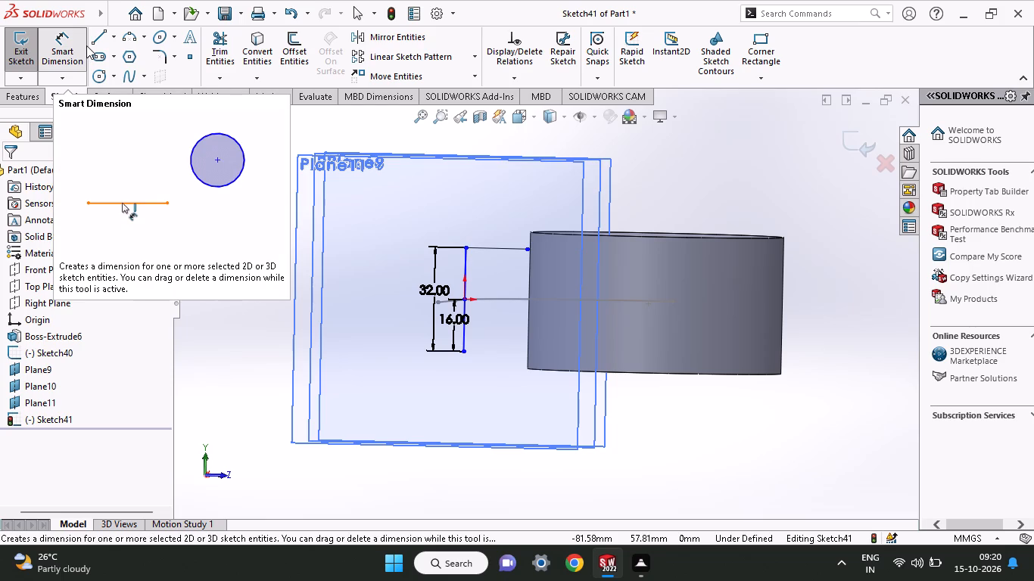
pyautogui.click(486, 250)
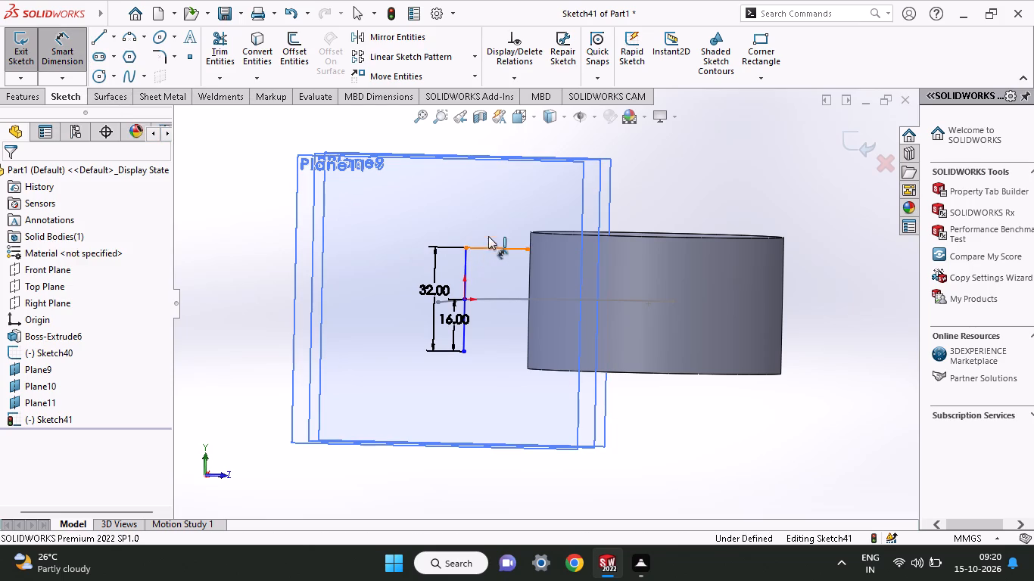
pyautogui.click(503, 198)
pyautogui.write('22.56')
pyautogui.press('Return')
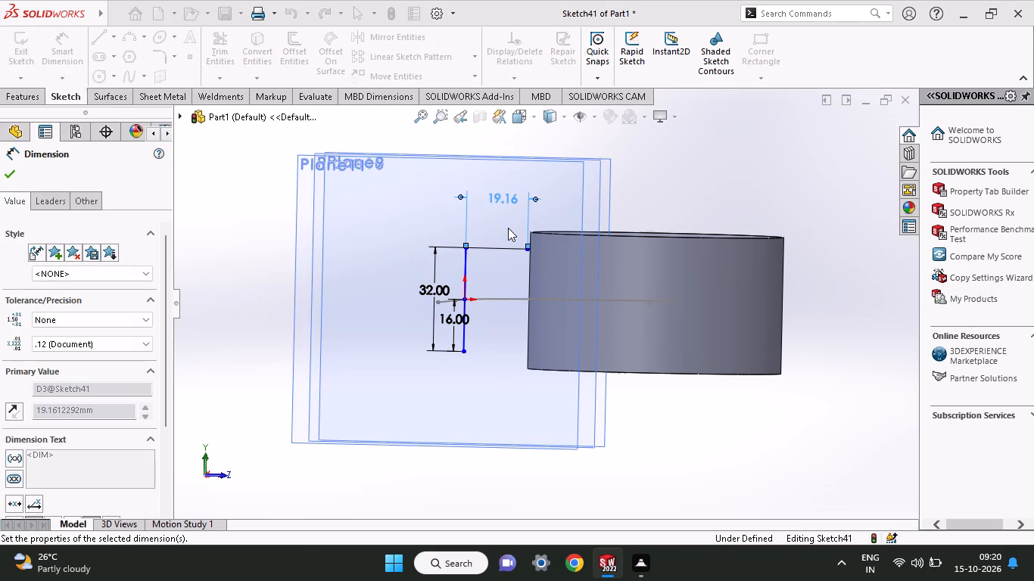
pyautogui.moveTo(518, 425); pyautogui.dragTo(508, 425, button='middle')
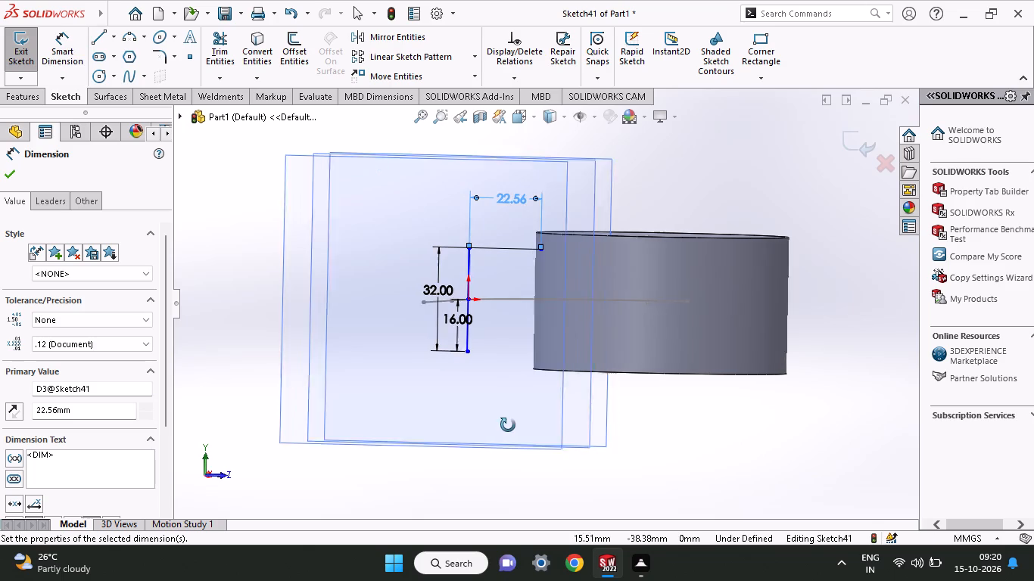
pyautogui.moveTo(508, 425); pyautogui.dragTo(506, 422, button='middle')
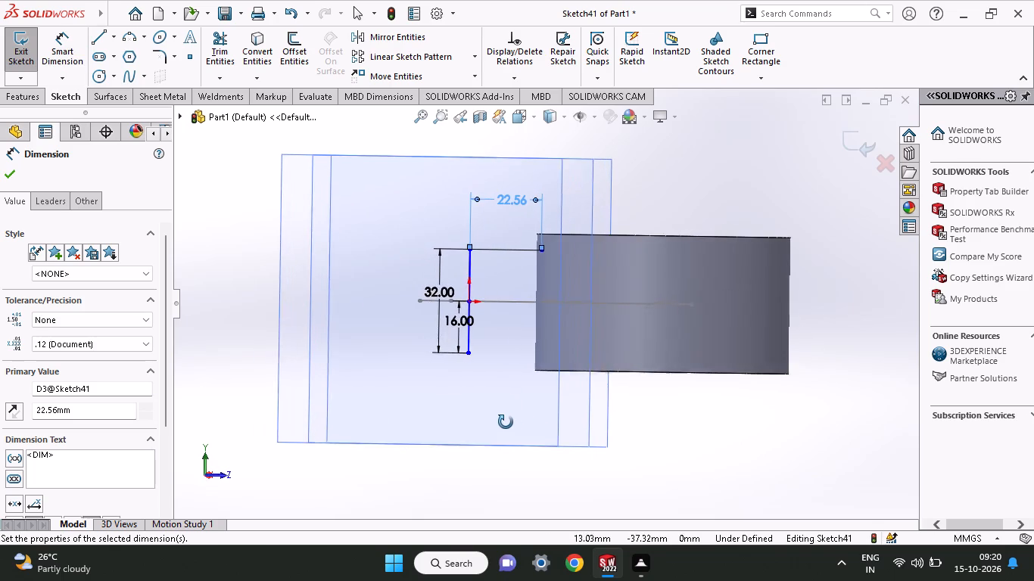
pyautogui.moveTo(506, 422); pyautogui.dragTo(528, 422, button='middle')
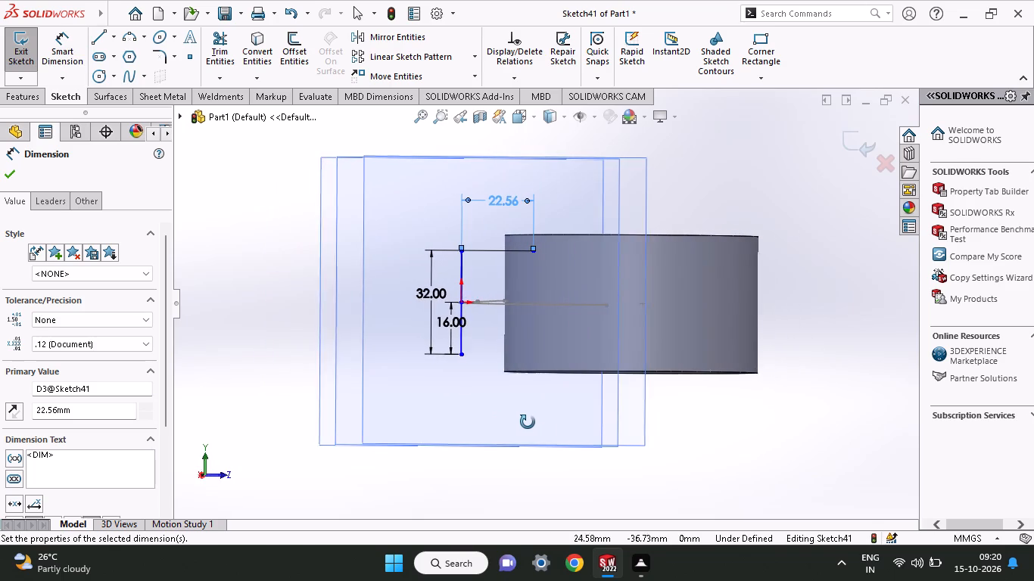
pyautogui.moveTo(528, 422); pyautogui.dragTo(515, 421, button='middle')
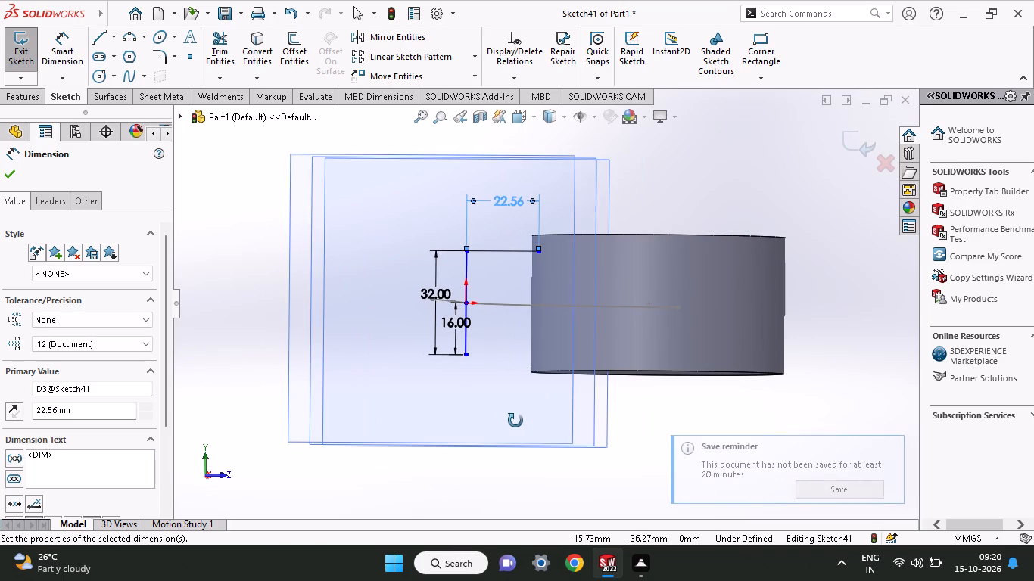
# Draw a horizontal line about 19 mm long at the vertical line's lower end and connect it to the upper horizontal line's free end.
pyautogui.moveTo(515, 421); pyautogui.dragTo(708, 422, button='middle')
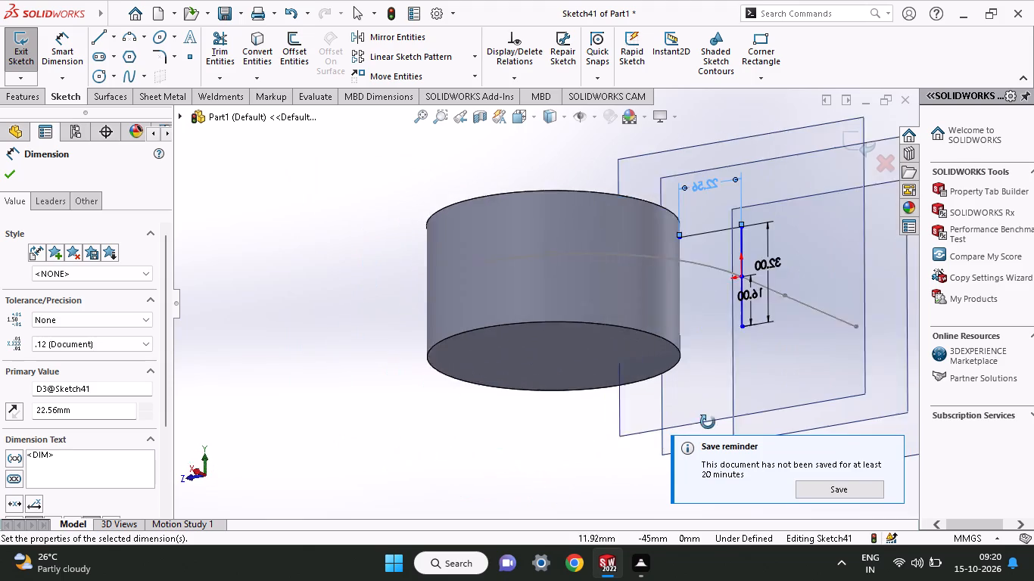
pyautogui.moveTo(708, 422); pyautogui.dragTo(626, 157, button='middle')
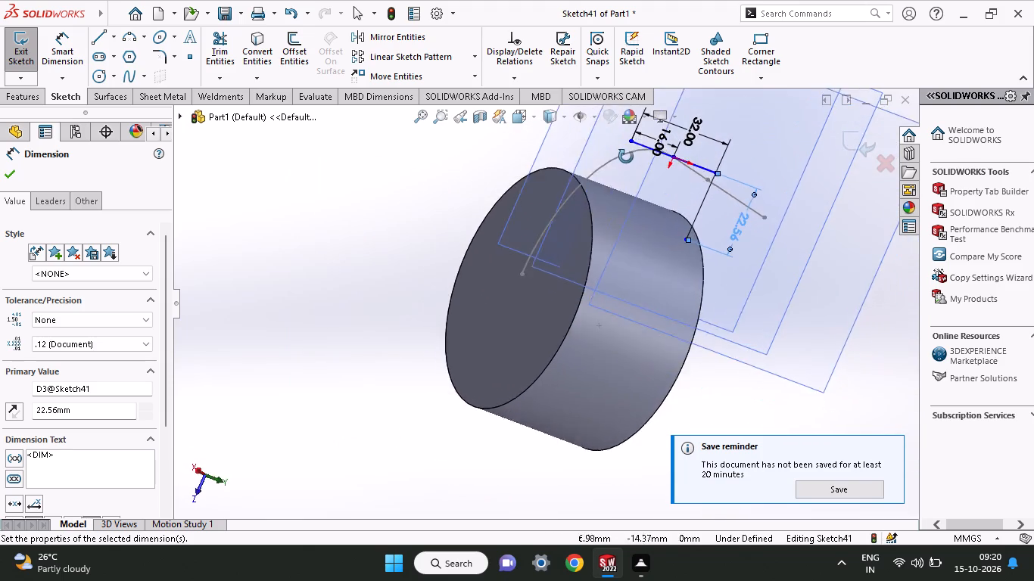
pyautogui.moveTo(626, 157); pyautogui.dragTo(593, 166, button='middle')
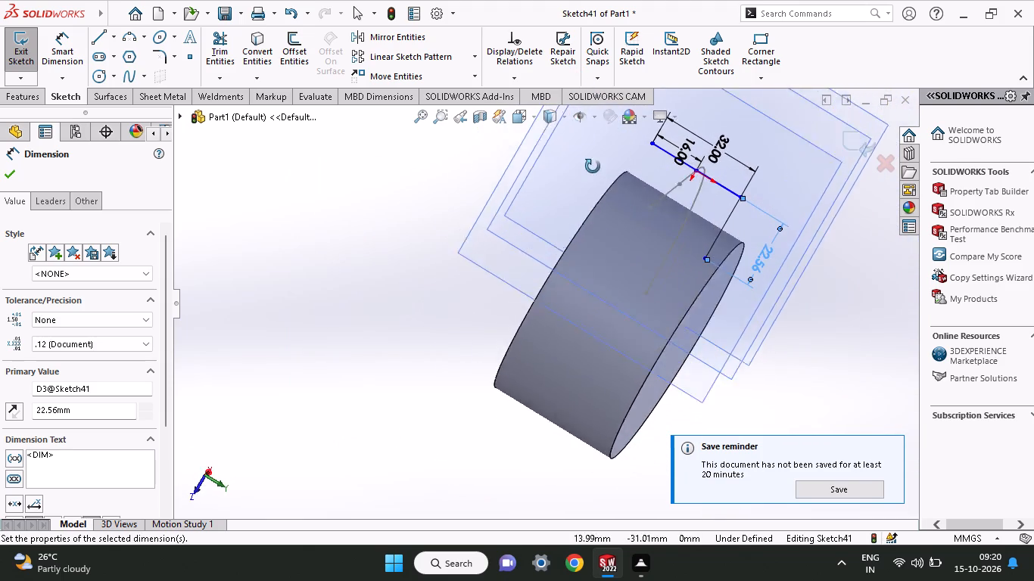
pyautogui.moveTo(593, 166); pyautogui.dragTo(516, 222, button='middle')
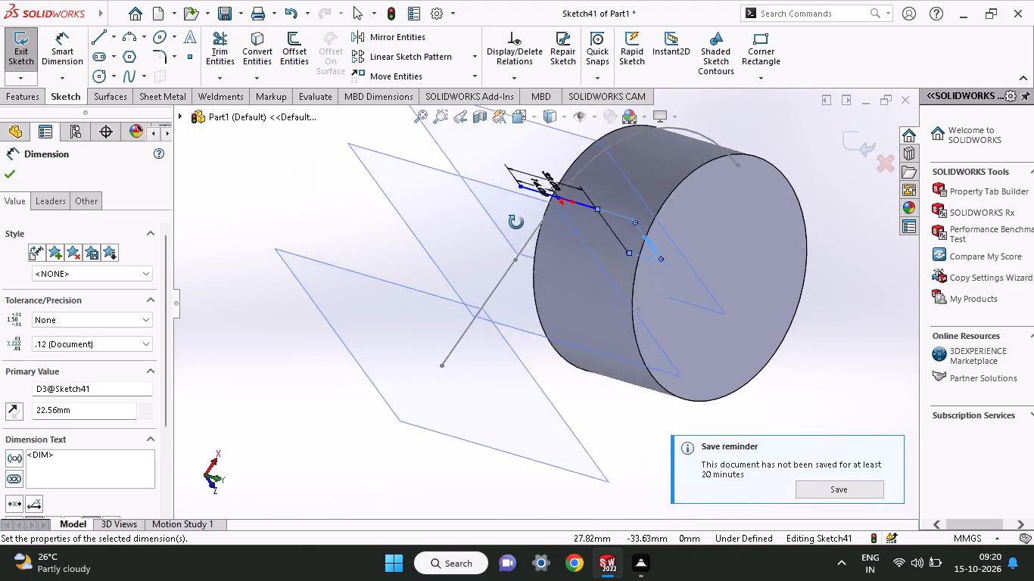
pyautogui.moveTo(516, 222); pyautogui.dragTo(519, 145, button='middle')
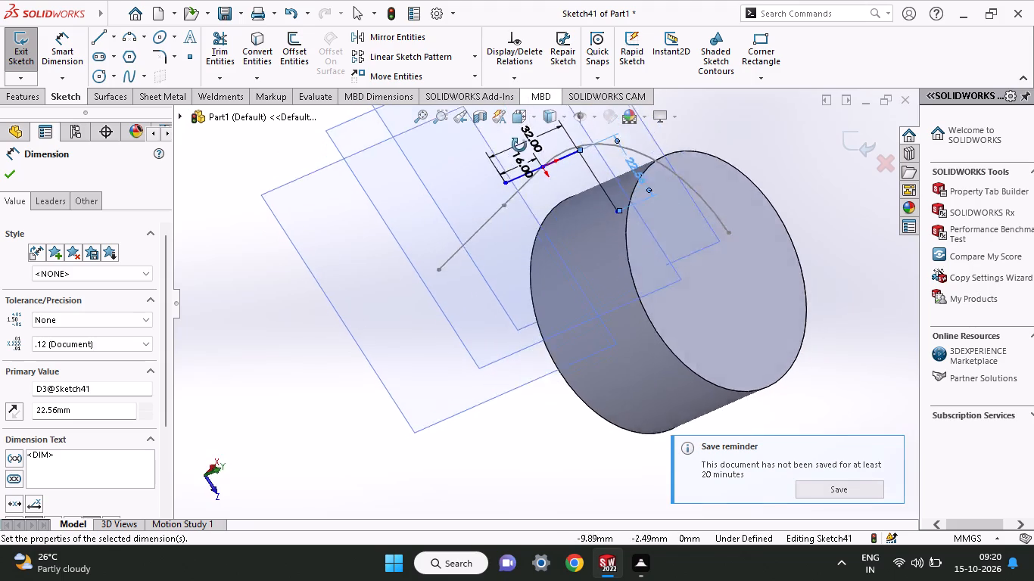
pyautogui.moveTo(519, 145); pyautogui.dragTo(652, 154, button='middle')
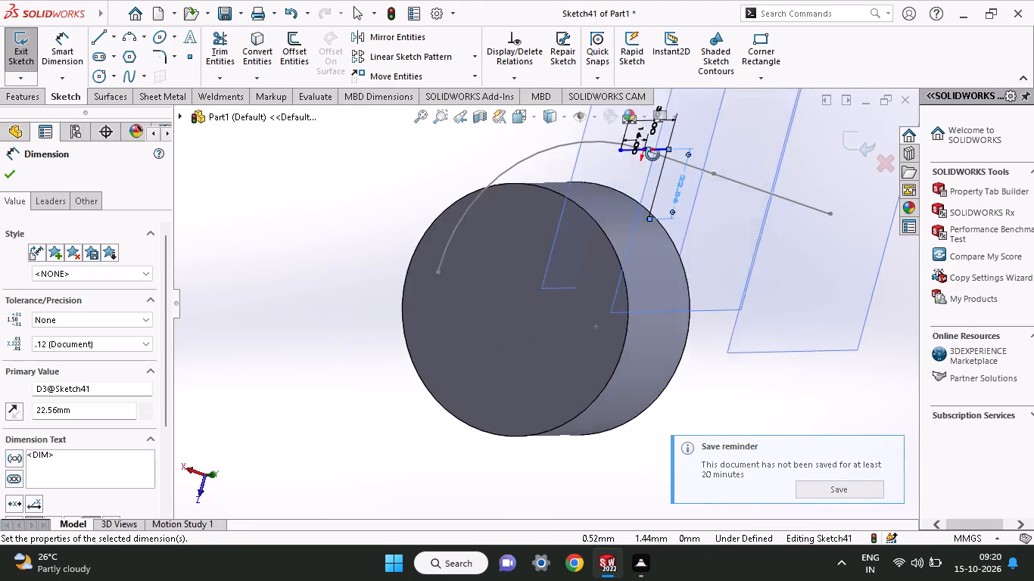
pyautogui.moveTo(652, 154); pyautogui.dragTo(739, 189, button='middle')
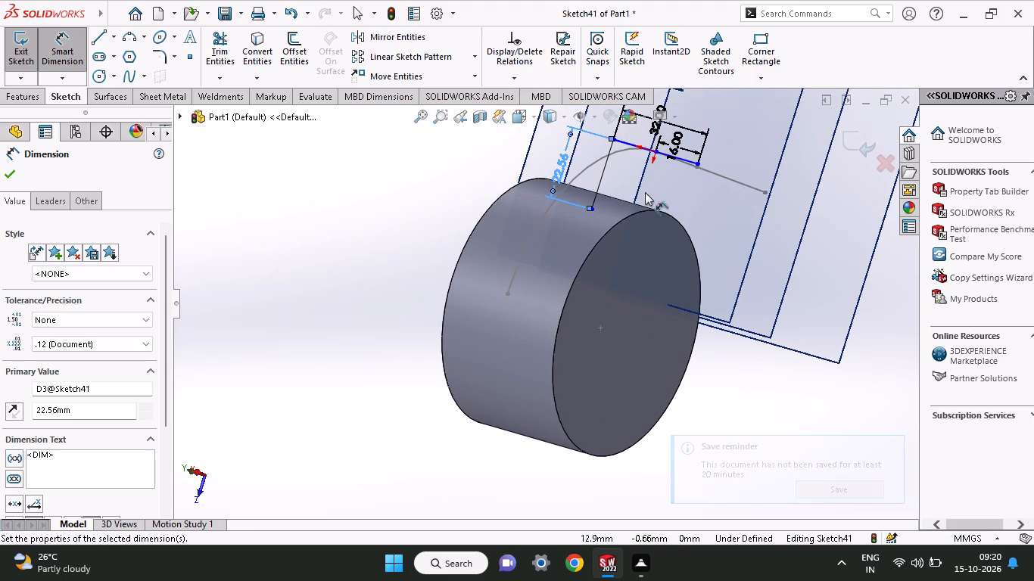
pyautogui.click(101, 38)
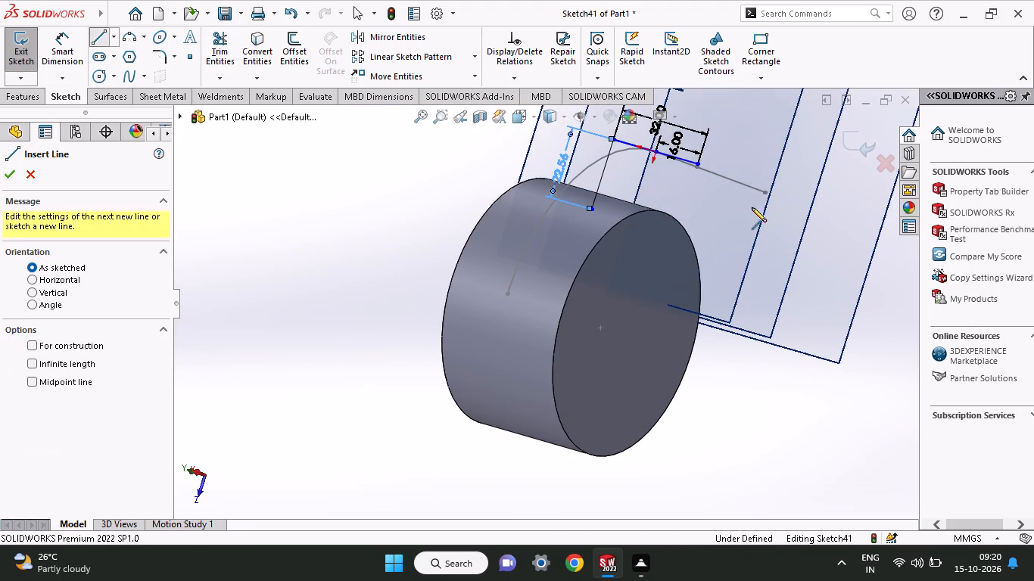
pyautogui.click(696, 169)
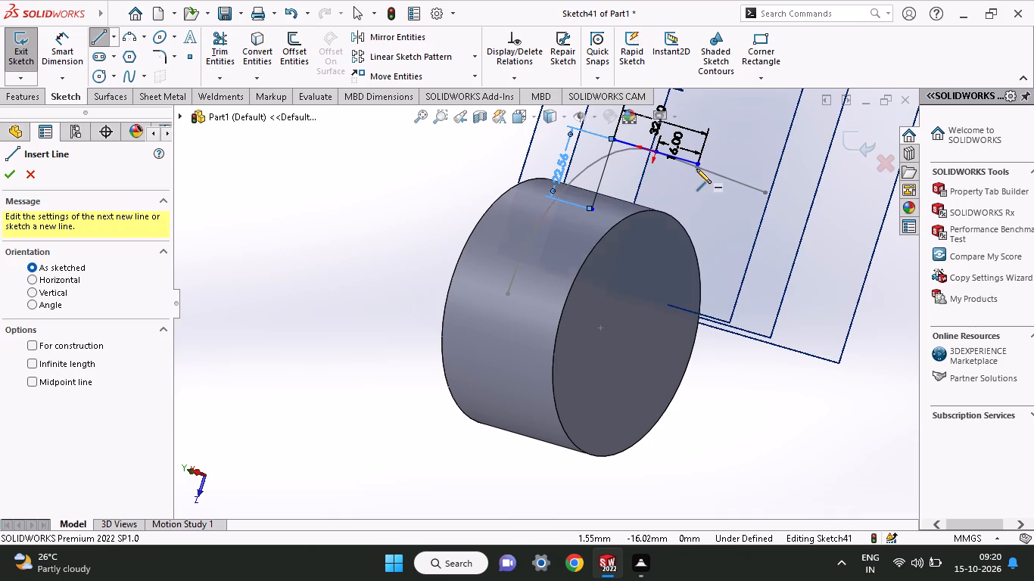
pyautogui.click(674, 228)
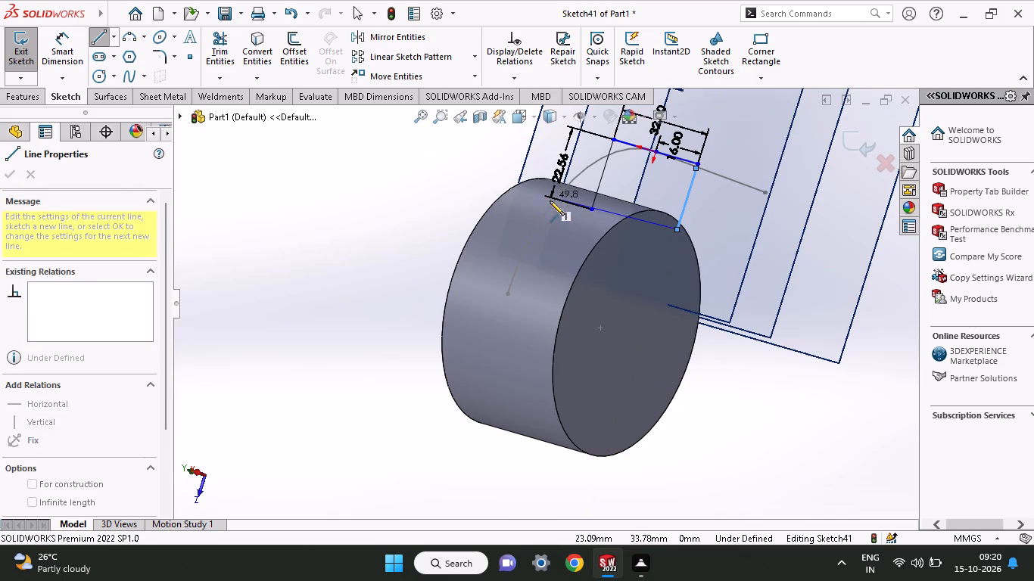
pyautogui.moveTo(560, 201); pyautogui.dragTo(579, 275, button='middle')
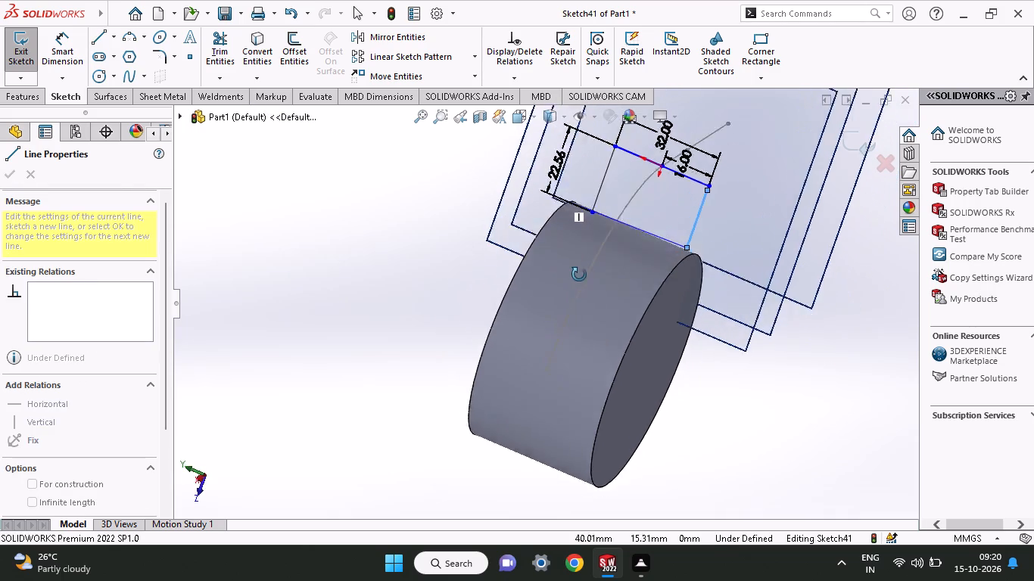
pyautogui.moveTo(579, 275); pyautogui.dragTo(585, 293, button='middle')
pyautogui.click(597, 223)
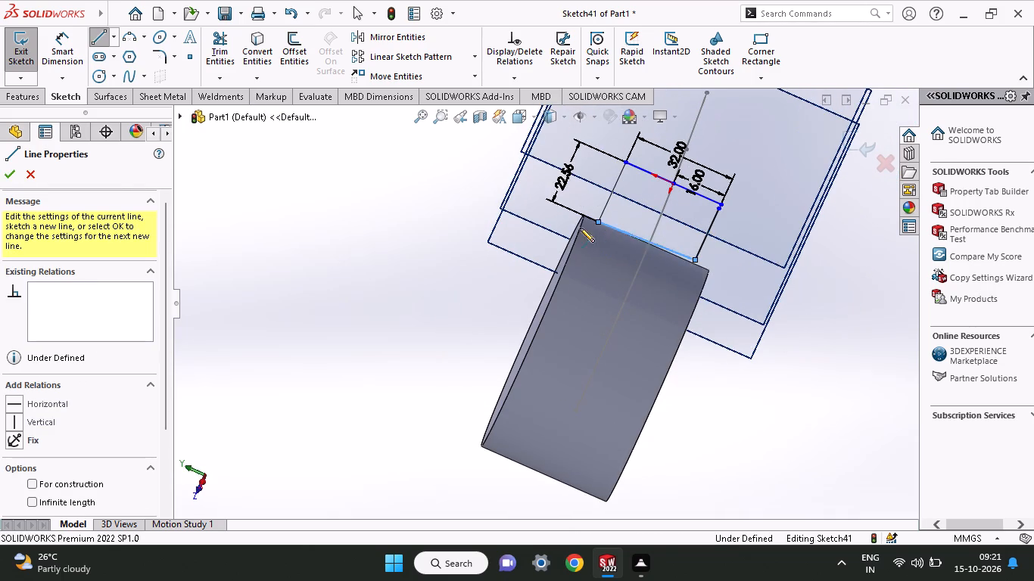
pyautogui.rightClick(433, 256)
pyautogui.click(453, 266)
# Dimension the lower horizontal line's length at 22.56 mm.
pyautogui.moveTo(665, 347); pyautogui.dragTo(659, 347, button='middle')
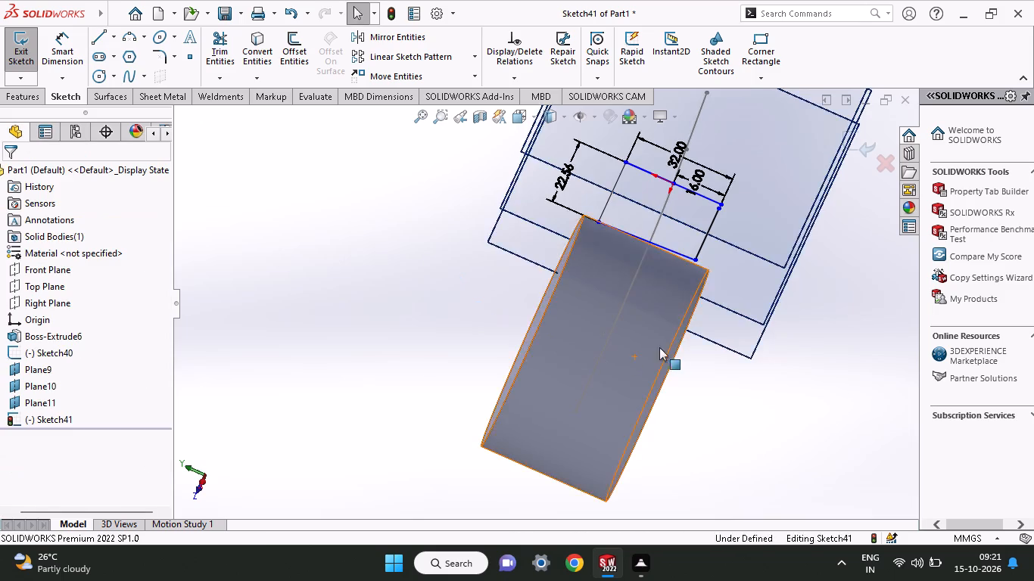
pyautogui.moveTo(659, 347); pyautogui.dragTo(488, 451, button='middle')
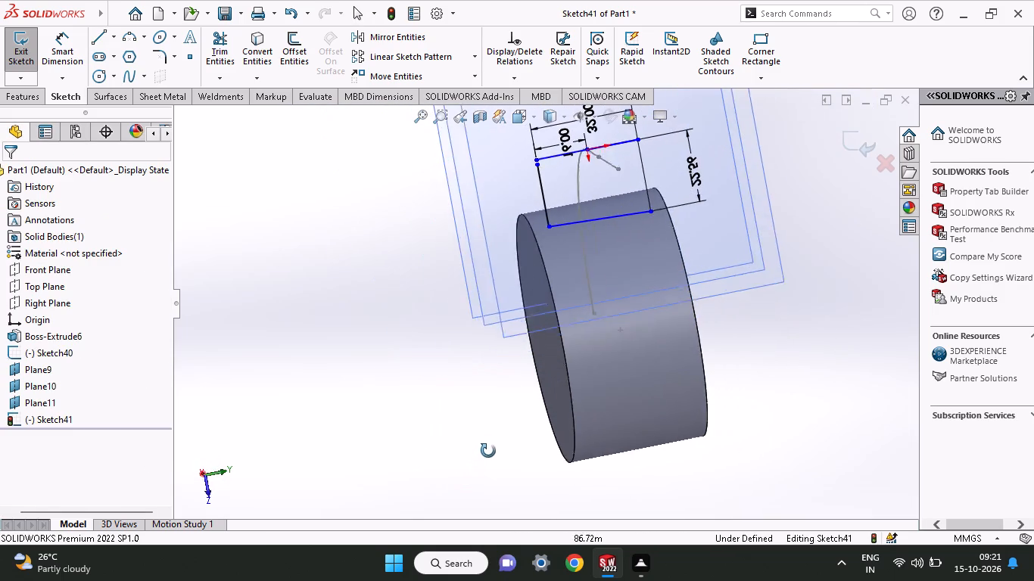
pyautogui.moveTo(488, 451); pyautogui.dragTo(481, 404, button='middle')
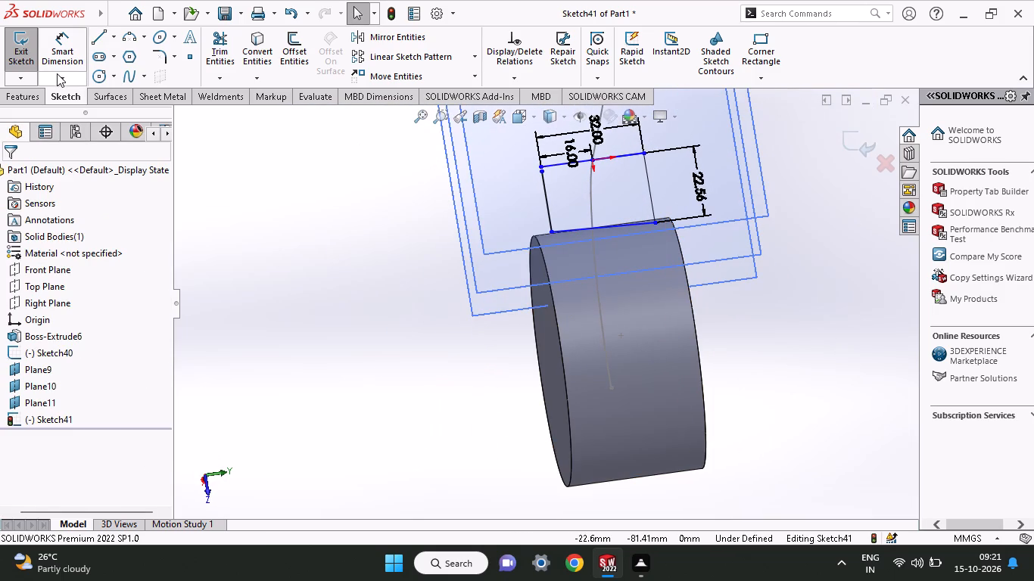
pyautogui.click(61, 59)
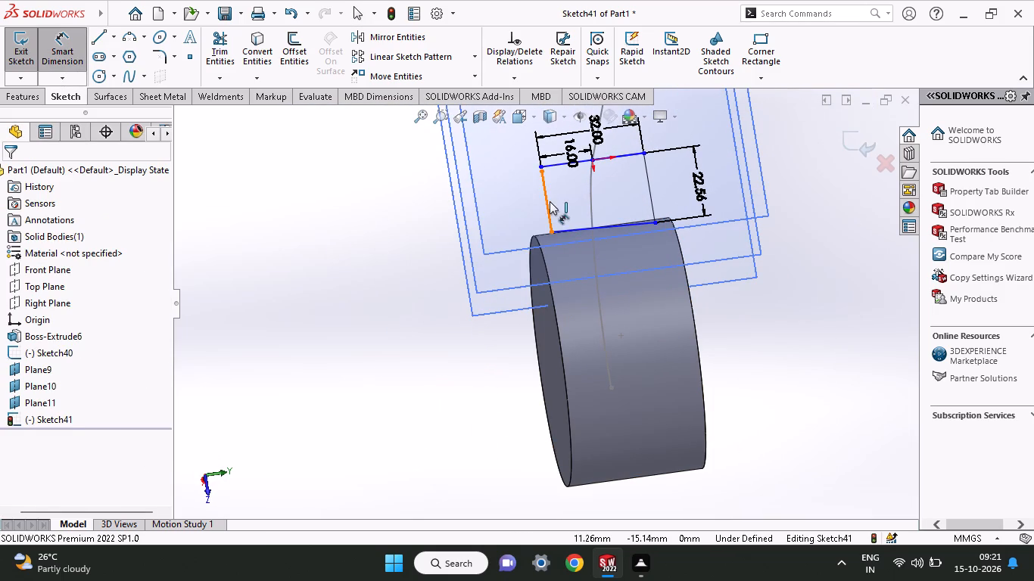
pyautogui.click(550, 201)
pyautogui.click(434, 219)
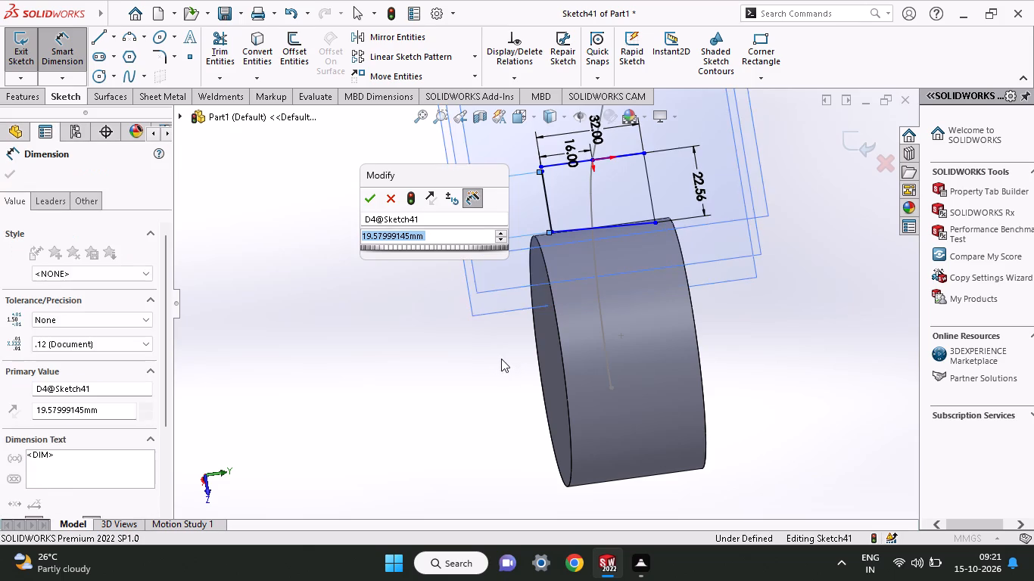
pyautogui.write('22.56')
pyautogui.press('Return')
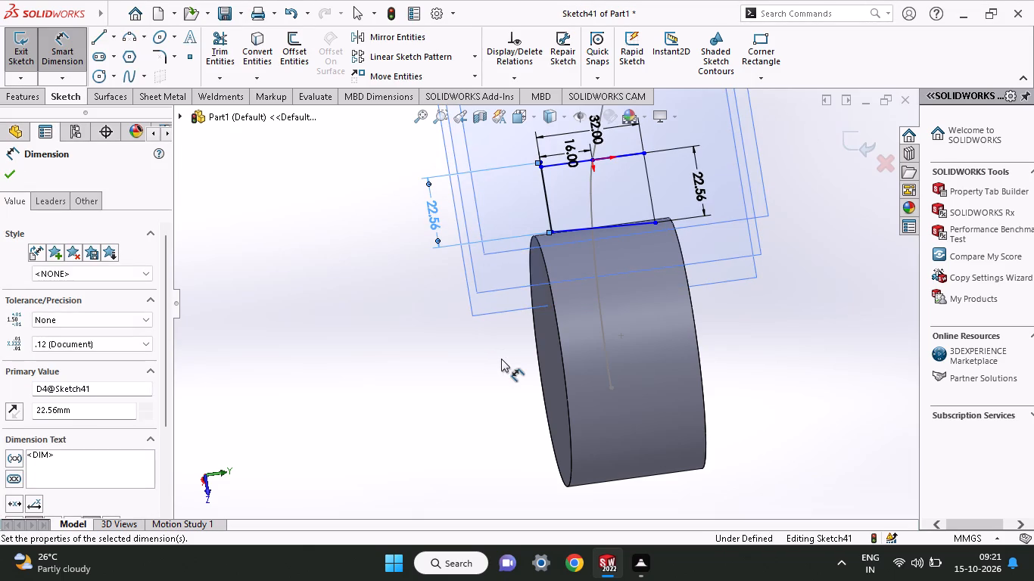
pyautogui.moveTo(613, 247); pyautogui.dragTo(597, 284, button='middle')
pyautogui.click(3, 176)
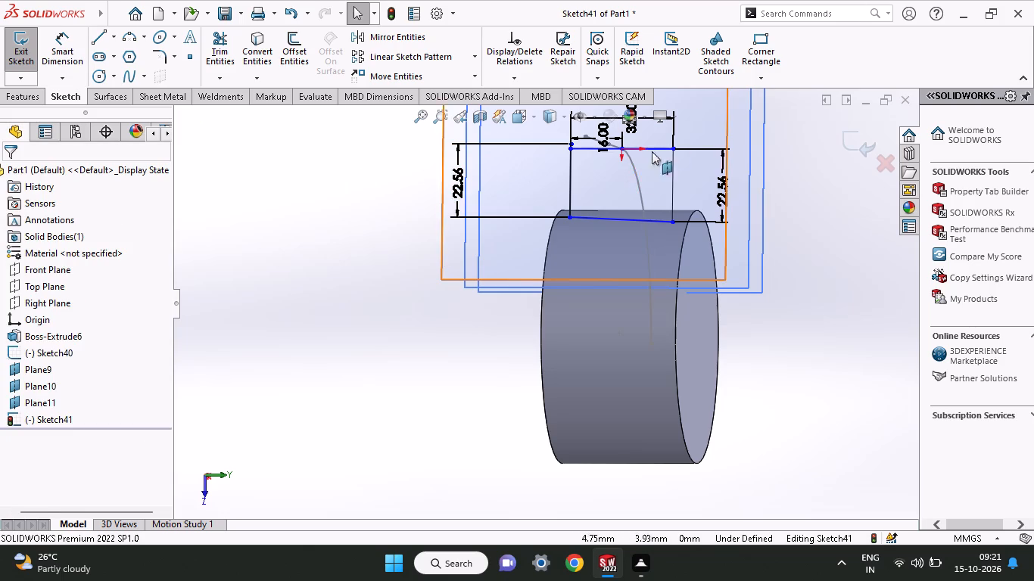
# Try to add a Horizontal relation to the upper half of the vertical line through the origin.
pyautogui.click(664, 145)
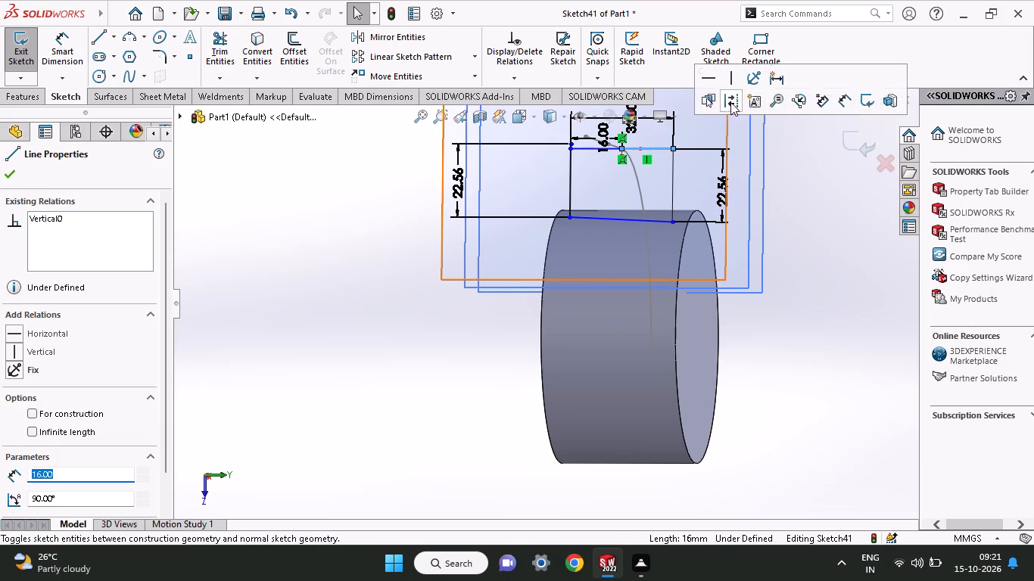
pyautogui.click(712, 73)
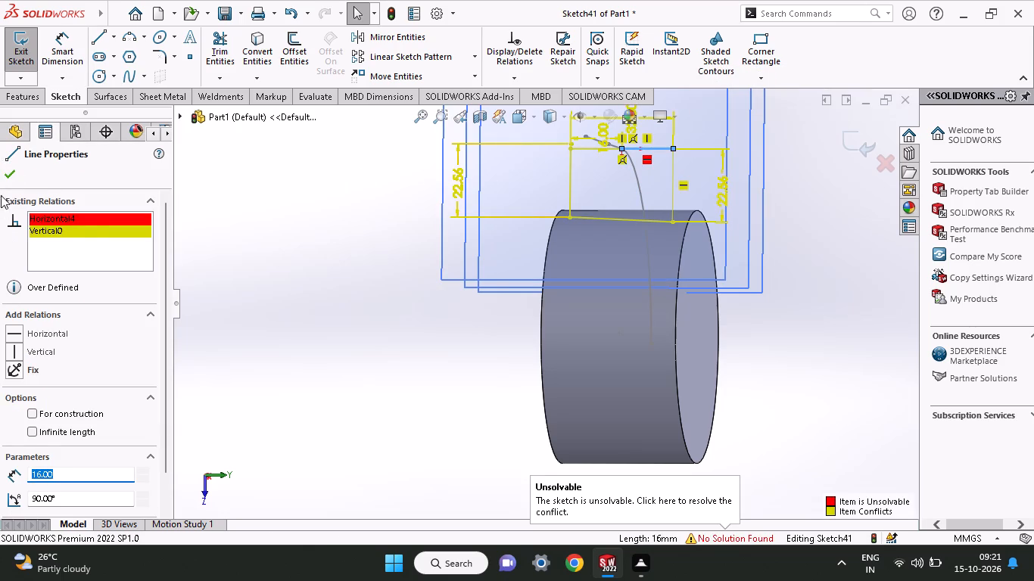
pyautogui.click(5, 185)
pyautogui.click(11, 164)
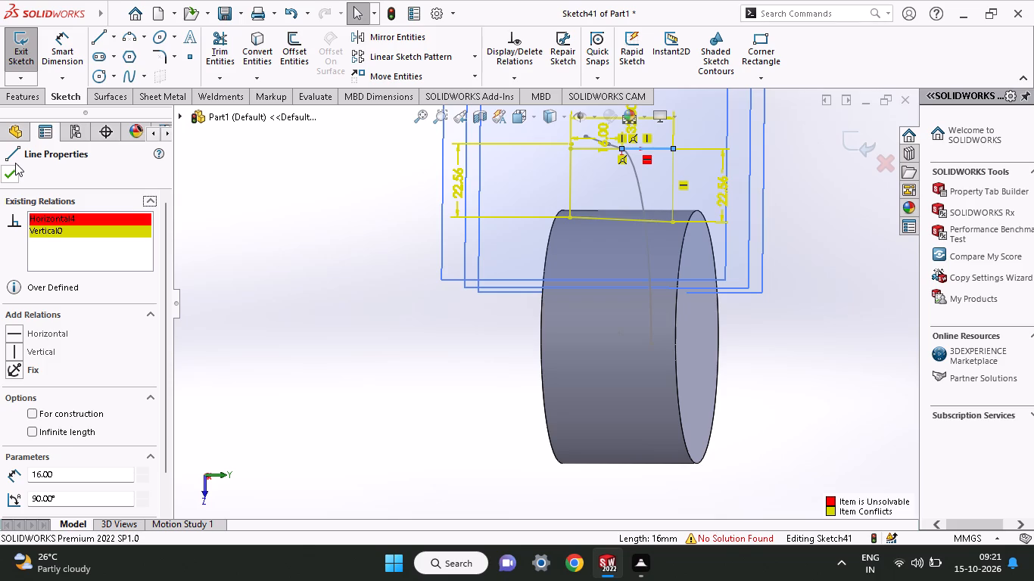
# Undo the sketch edits back to the single undimensioned vertical line running up from the origin.
pyautogui.hotkey('ctrl', 'z')
pyautogui.hotkey('ctrl', 'z')
pyautogui.hotkey('ctrl', 'z')
pyautogui.hotkey('ctrl', 'z')
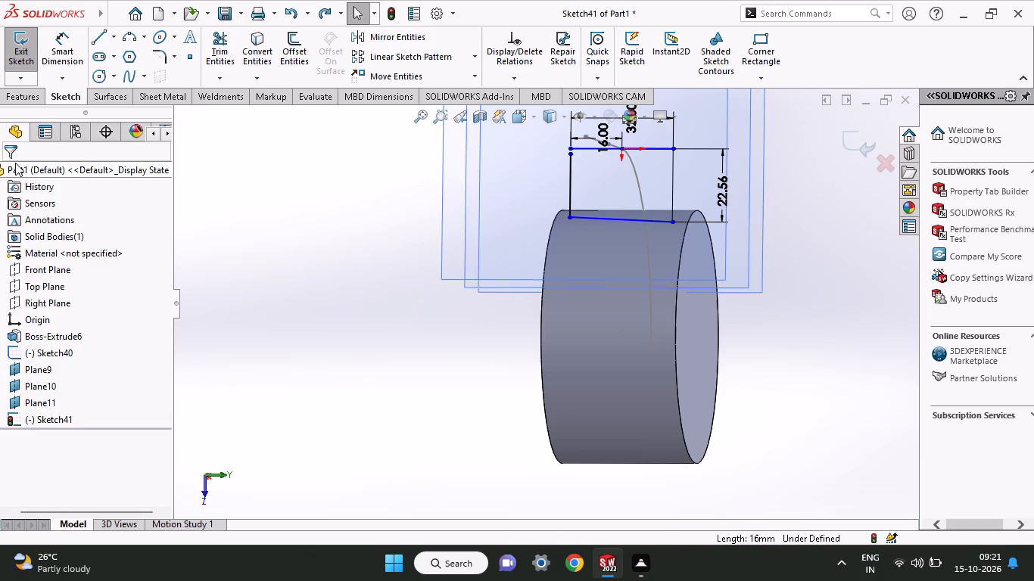
pyautogui.hotkey('ctrl', 'z')
pyautogui.hotkey('ctrl', 'z')
pyautogui.hotkey('ctrl', 'z')
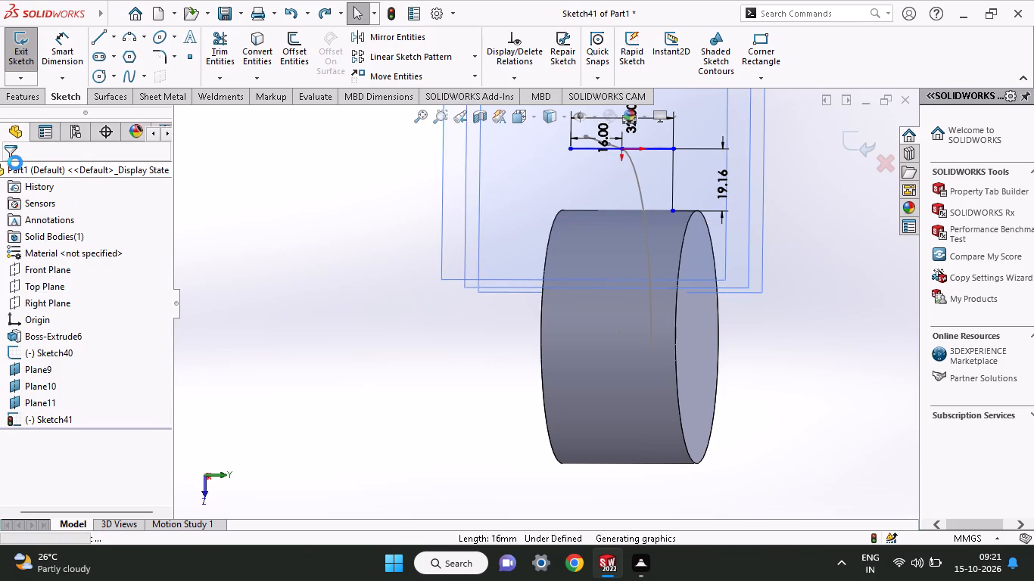
pyautogui.hotkey('ctrl', 'z')
pyautogui.hotkey('ctrl', 'z')
pyautogui.hotkey('ctrl', 'z')
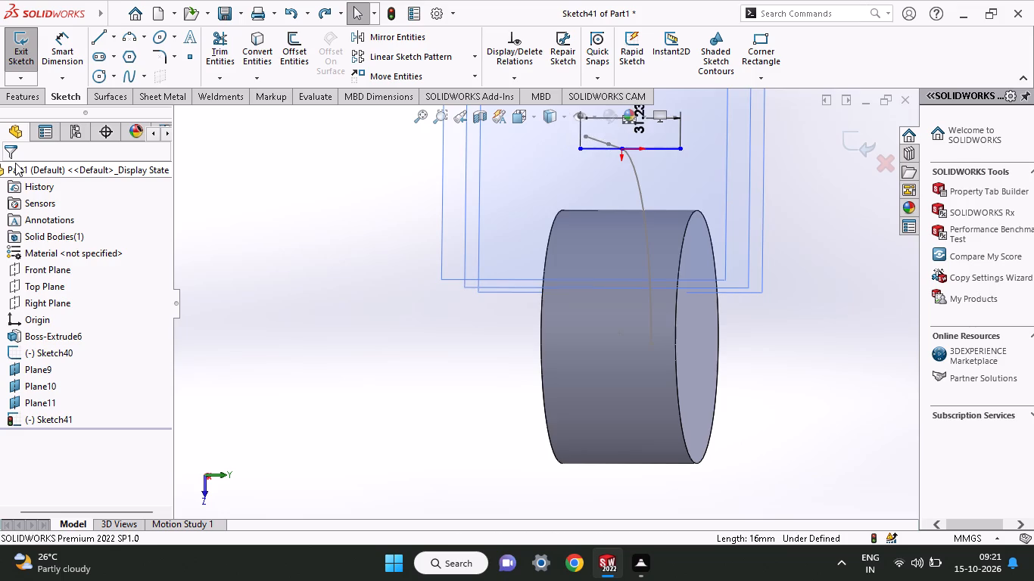
pyautogui.hotkey('ctrl', 'z')
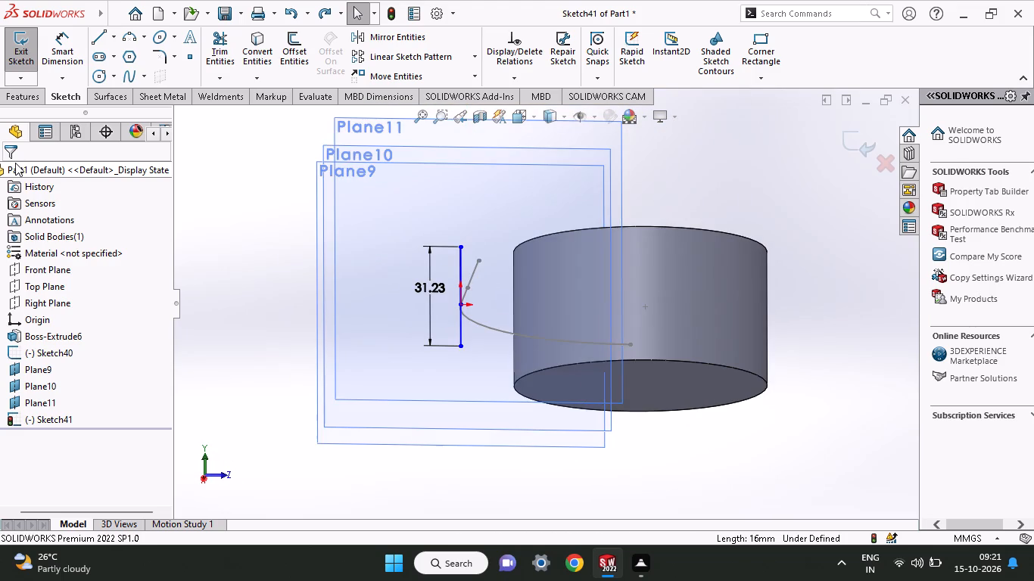
pyautogui.hotkey('ctrl', 'z')
pyautogui.hotkey('ctrl', 'z')
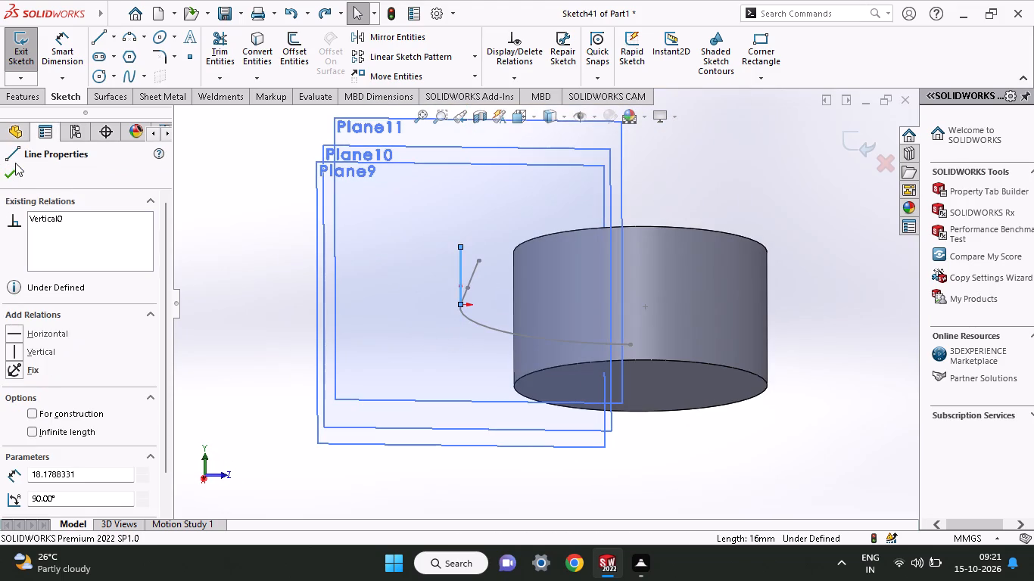
# Draw a vertical line downwards from the origin, roughly as long as the line above it.
pyautogui.moveTo(285, 272); pyautogui.dragTo(288, 298, button='middle')
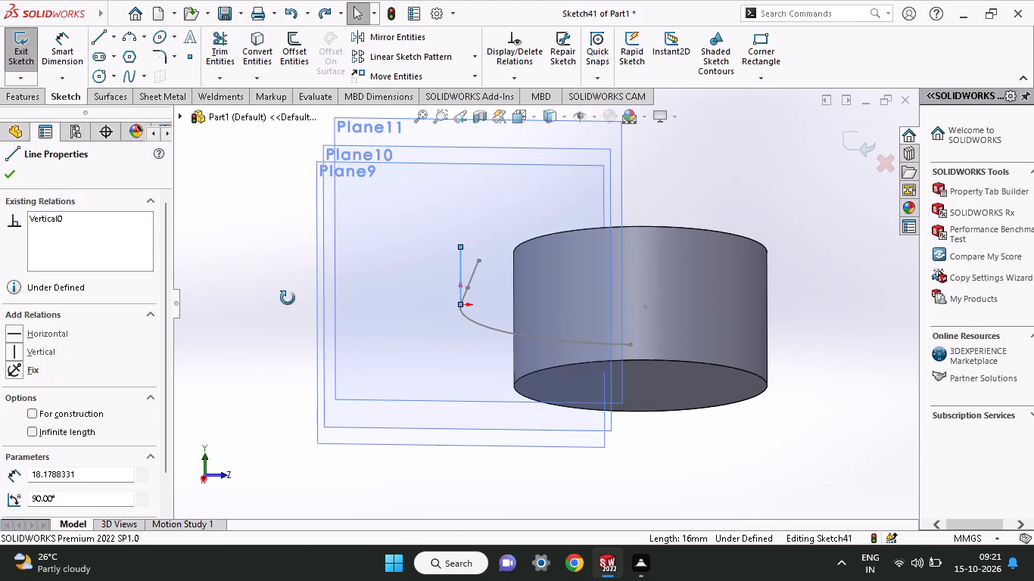
pyautogui.moveTo(288, 298); pyautogui.dragTo(288, 329, button='middle')
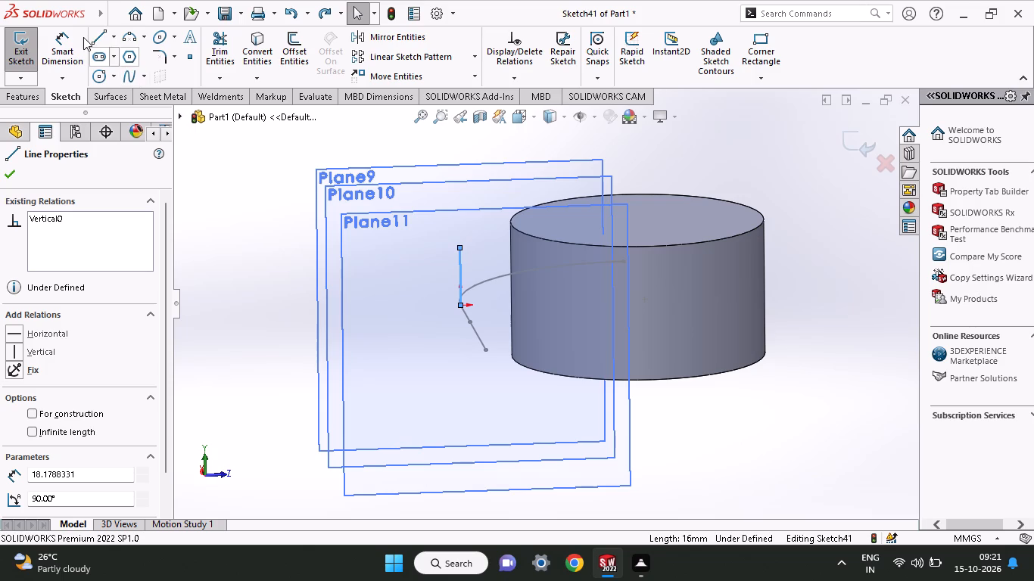
pyautogui.click(107, 42)
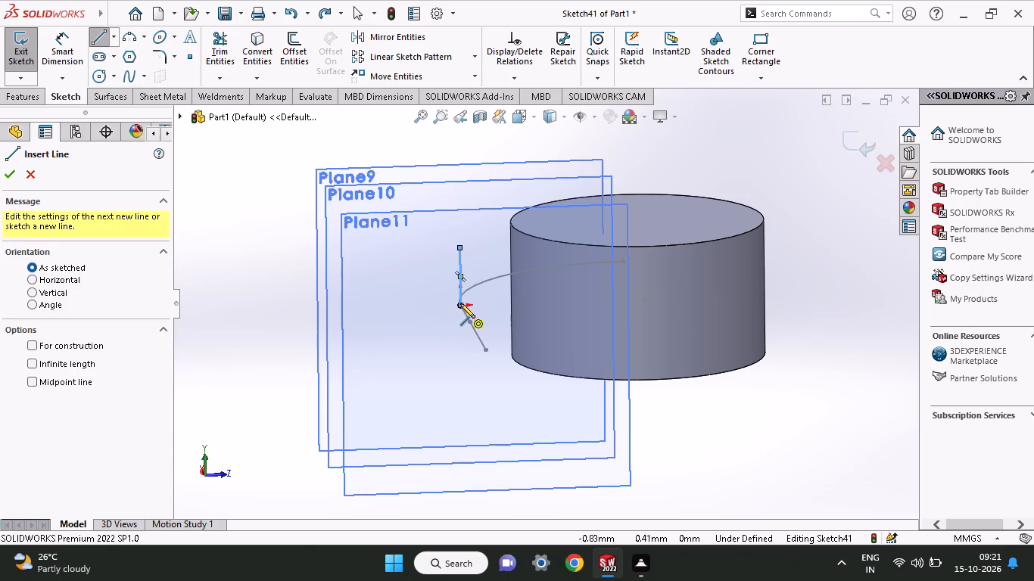
pyautogui.click(460, 303)
pyautogui.click(461, 365)
pyautogui.rightClick(397, 343)
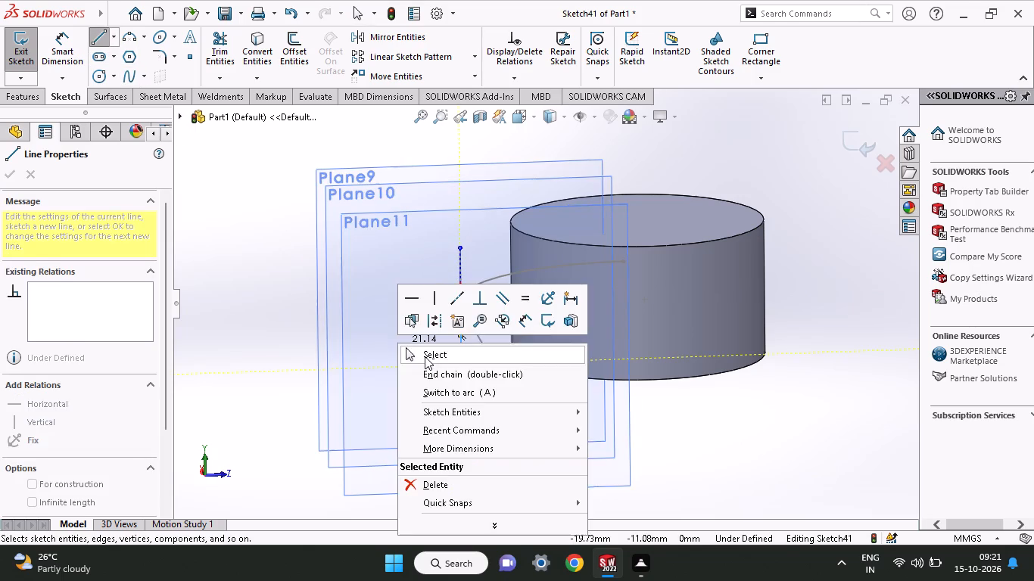
pyautogui.click(425, 356)
# Dimension the distance from the origin to the upper vertical line's top endpoint at 16 mm.
pyautogui.click(67, 53)
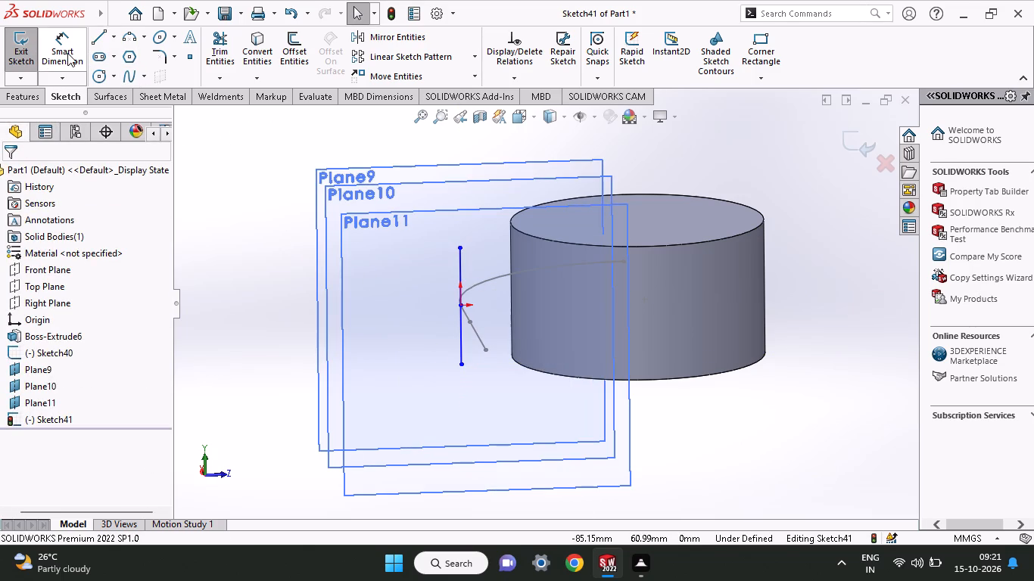
pyautogui.click(459, 303)
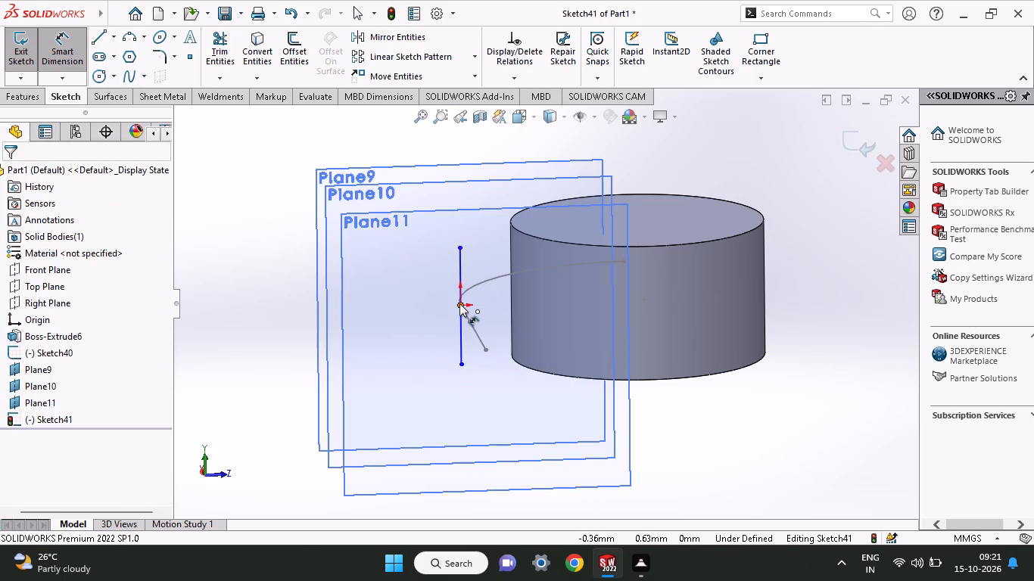
pyautogui.click(460, 250)
pyautogui.moveTo(410, 271); pyautogui.dragTo(434, 290)
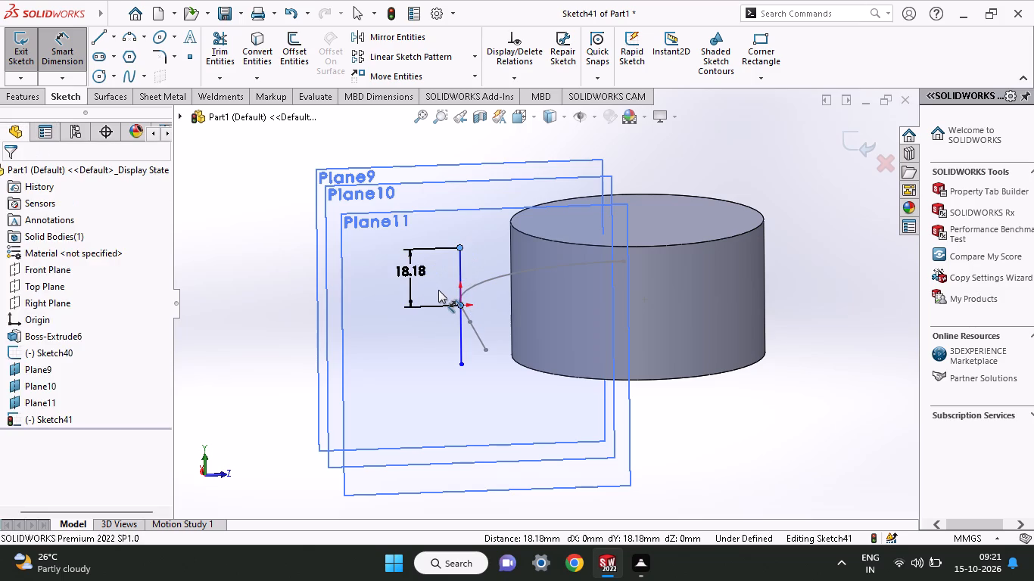
pyautogui.write('16')
pyautogui.press('Return')
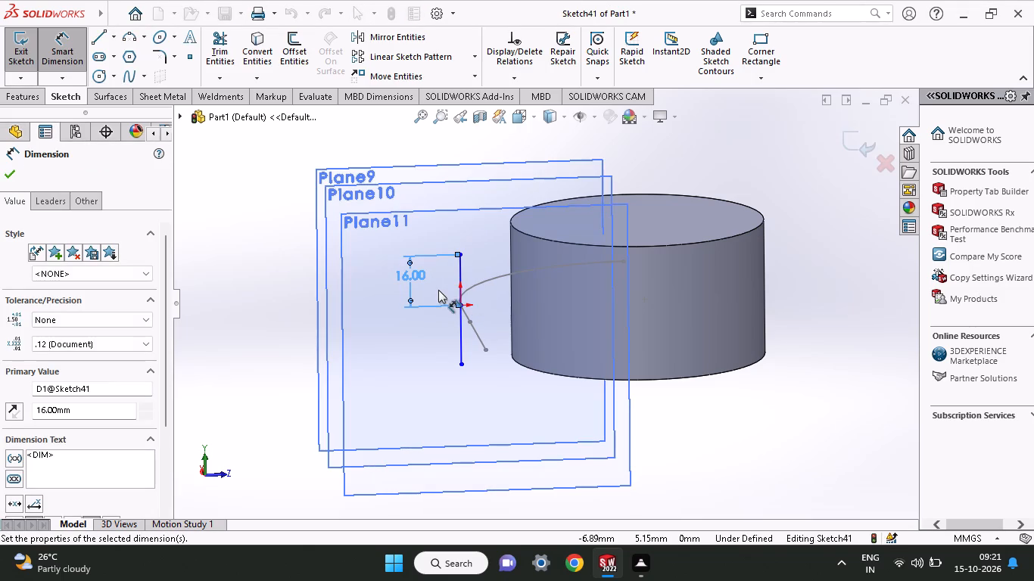
# Dimension the lower vertical line below the origin at 16 mm.
pyautogui.click(464, 359)
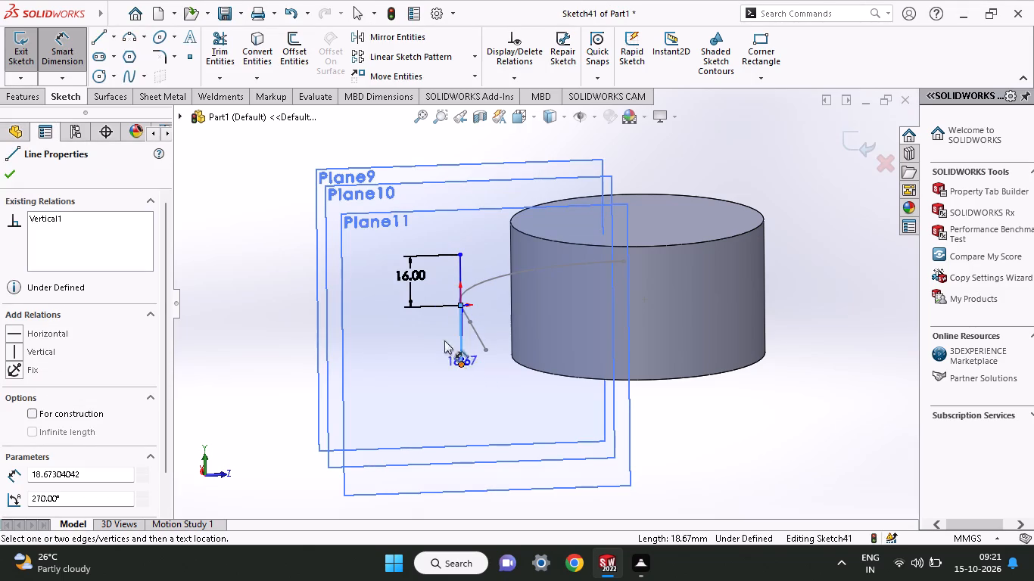
pyautogui.click(431, 338)
pyautogui.write('16')
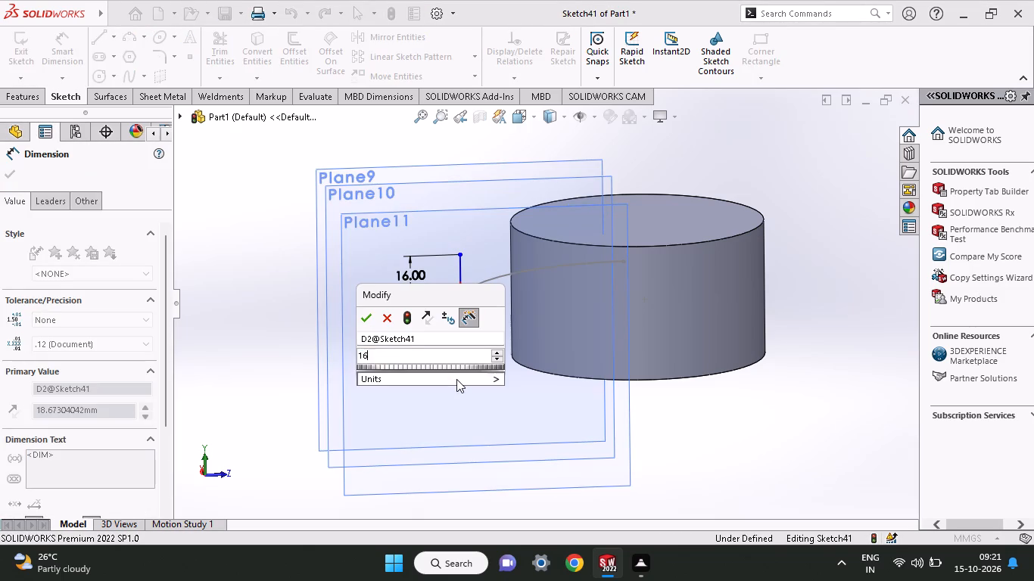
pyautogui.press('Return')
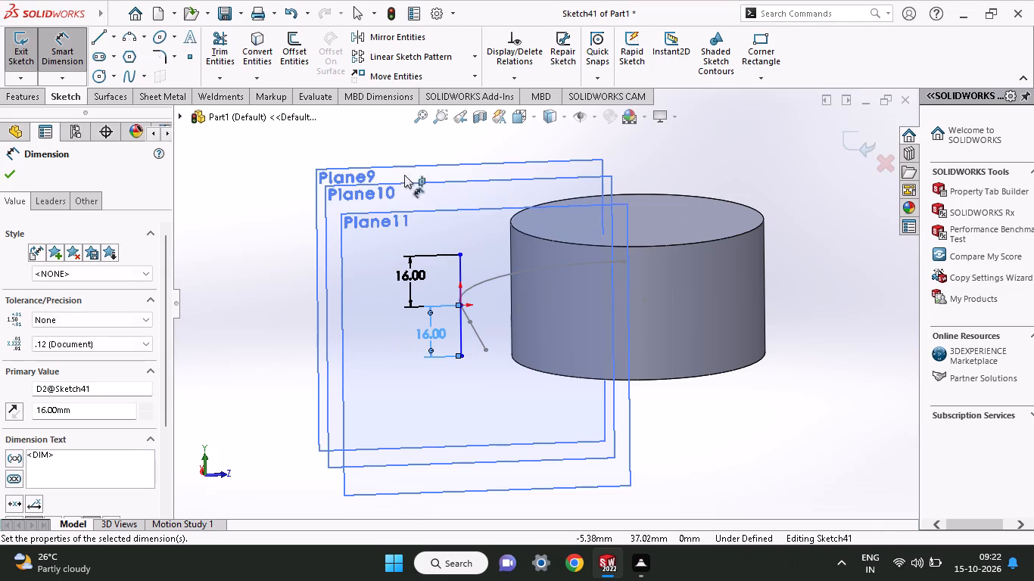
# Draw three lines from the upper line's top endpoint to the lower line's bottom endpoint, closing a rectangle about 19.5 mm wide.
pyautogui.click(101, 40)
pyautogui.moveTo(554, 303); pyautogui.dragTo(536, 303, button='middle')
pyautogui.click(459, 257)
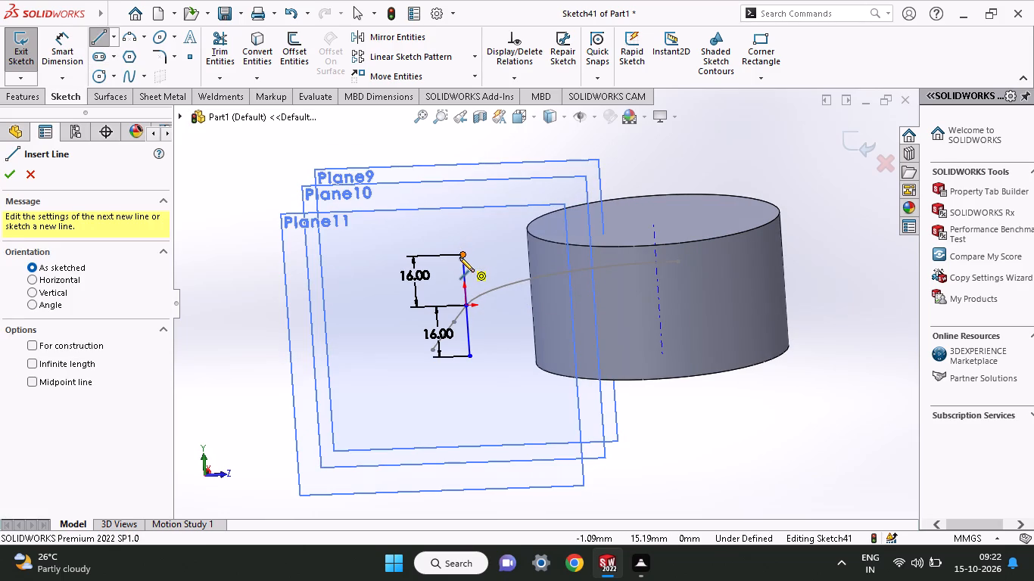
pyautogui.click(525, 253)
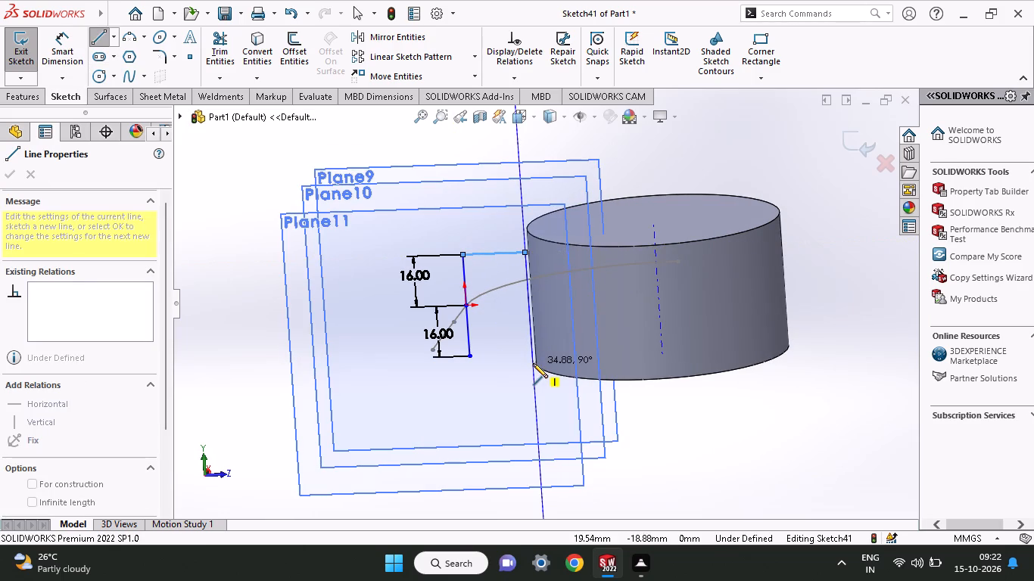
pyautogui.click(532, 357)
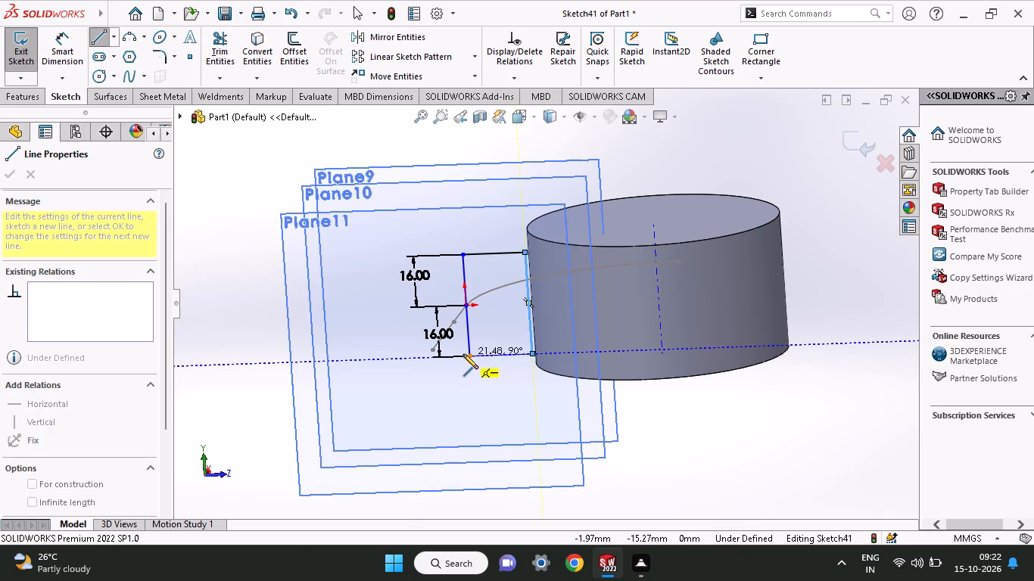
pyautogui.click(468, 355)
pyautogui.rightClick(477, 399)
pyautogui.click(495, 409)
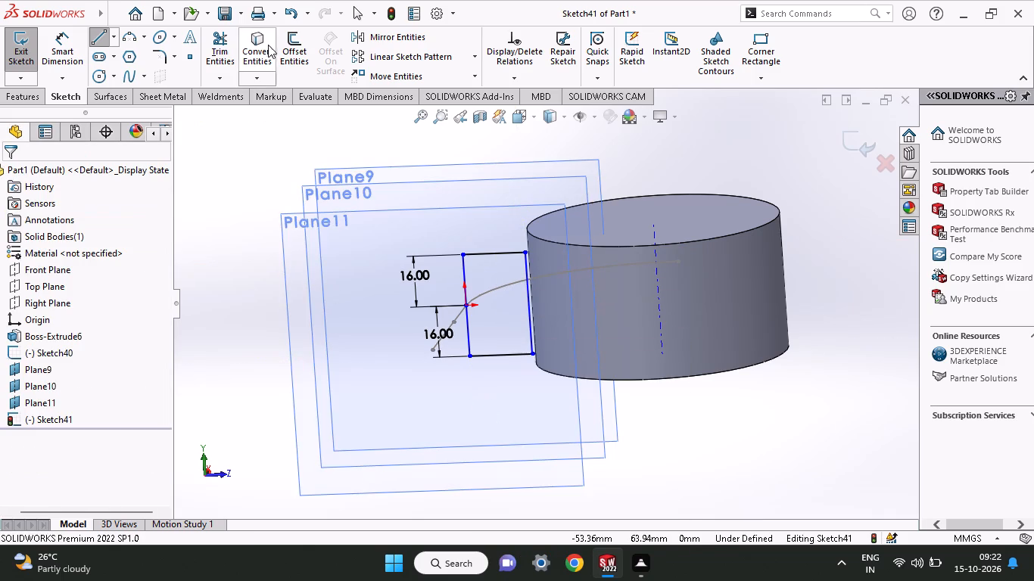
# Dimension the rectangle's top edge at 22.56 mm.
pyautogui.click(68, 45)
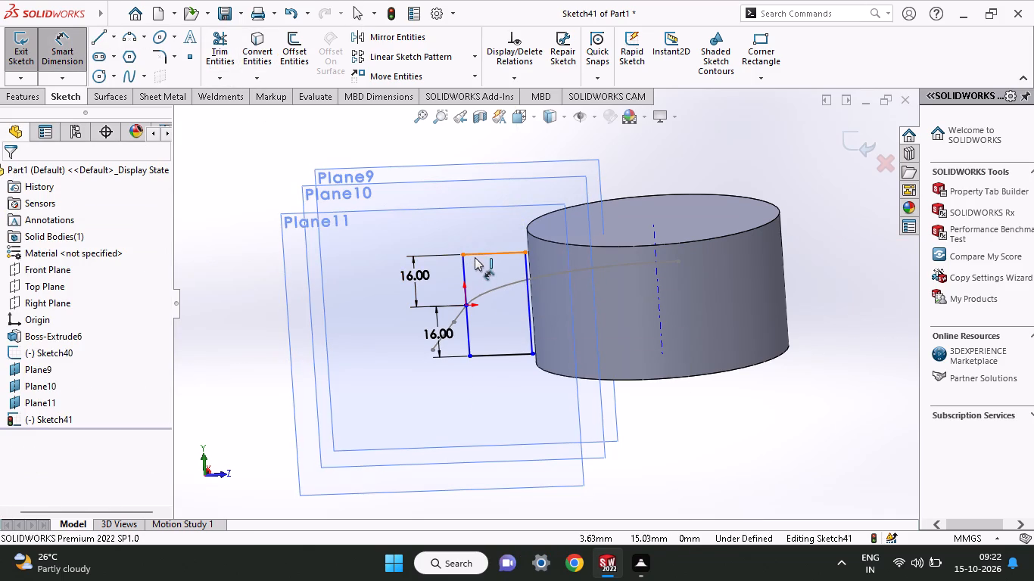
pyautogui.click(475, 257)
pyautogui.click(476, 226)
pyautogui.write('22.56')
pyautogui.press('Return')
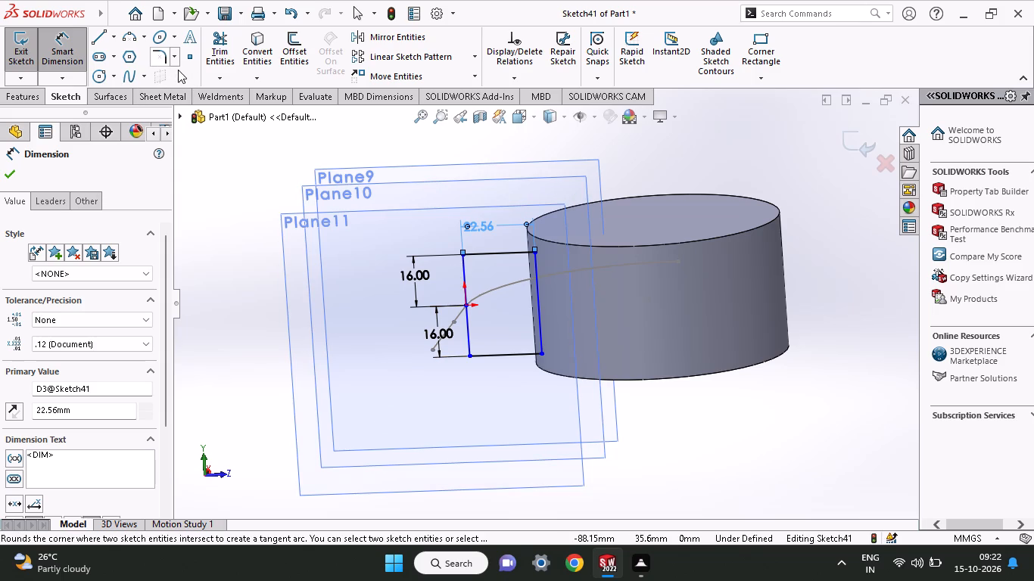
# Round all four corners of the rectangle with 7 mm sketch fillets.
pyautogui.click(163, 54)
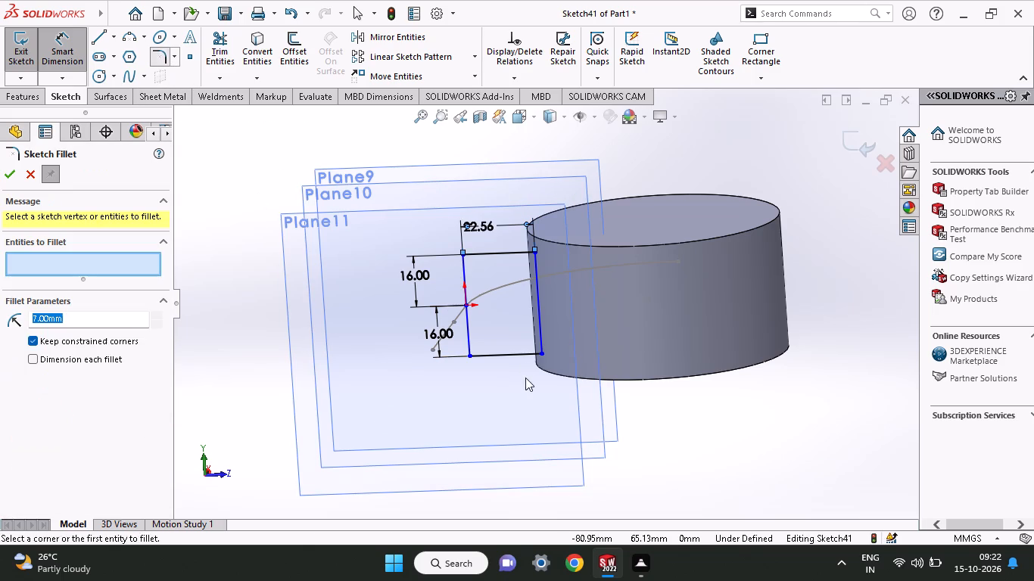
pyautogui.click(477, 254)
pyautogui.click(463, 267)
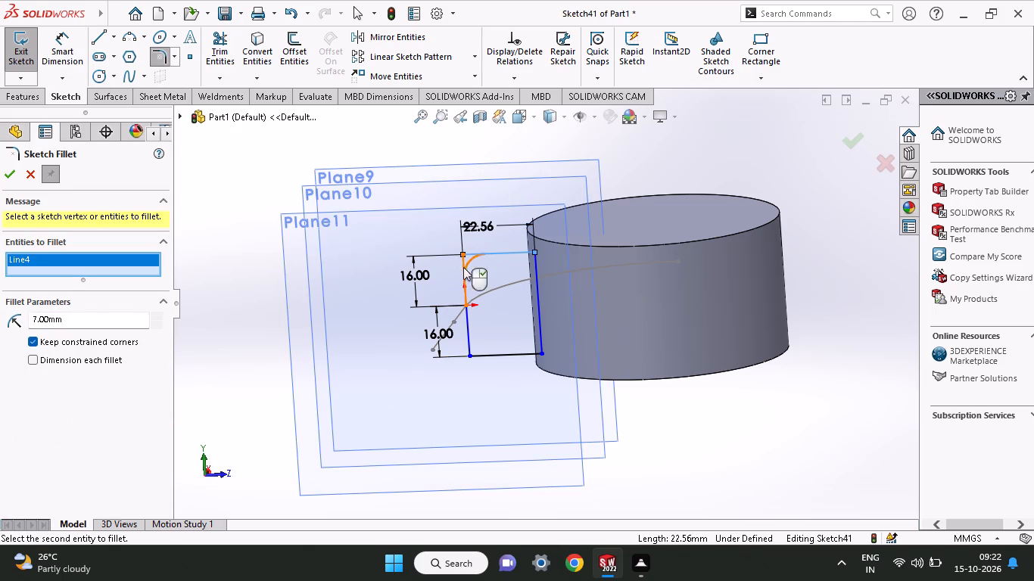
pyautogui.click(472, 351)
pyautogui.click(486, 357)
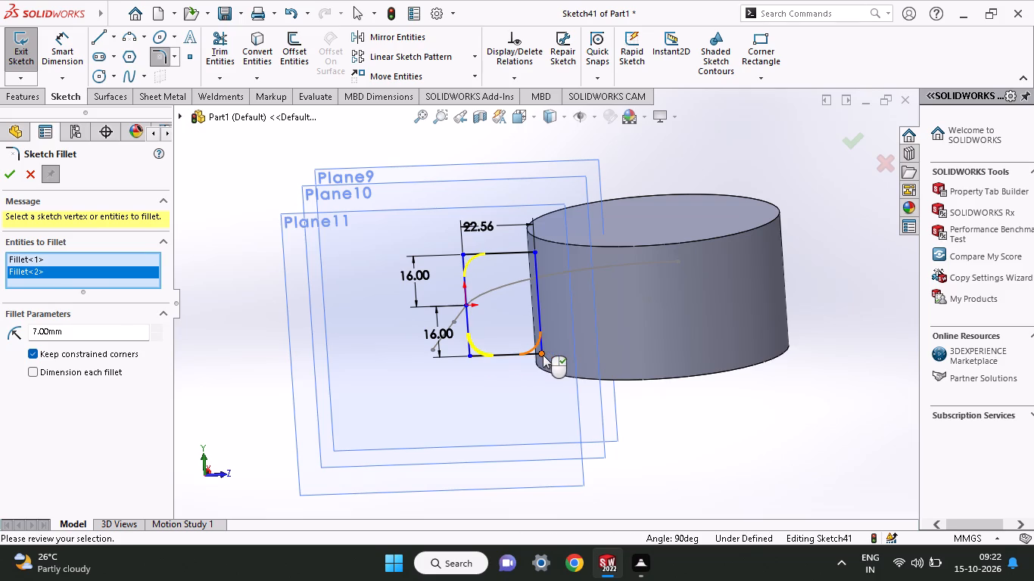
pyautogui.click(543, 355)
pyautogui.click(533, 248)
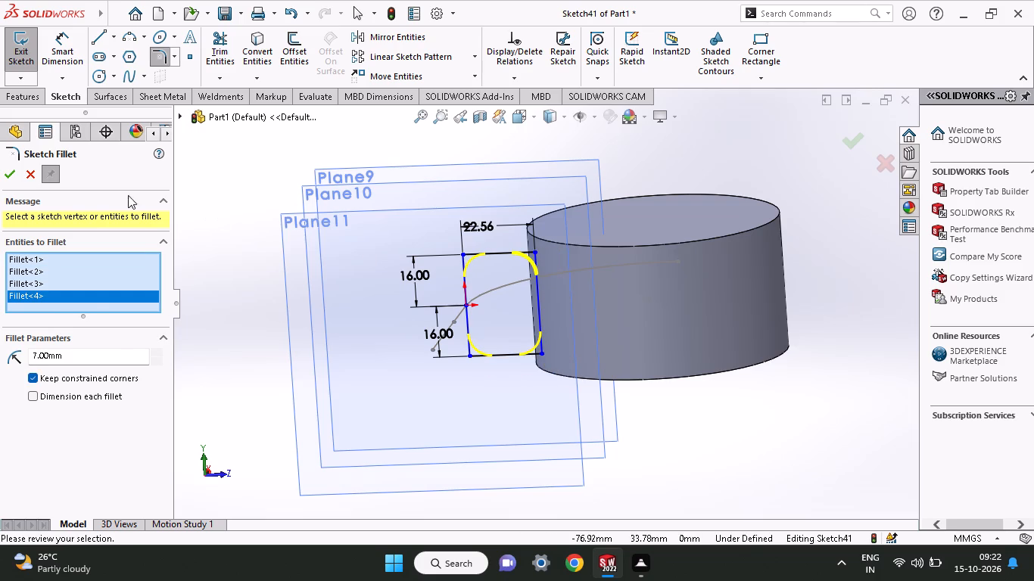
pyautogui.click(11, 174)
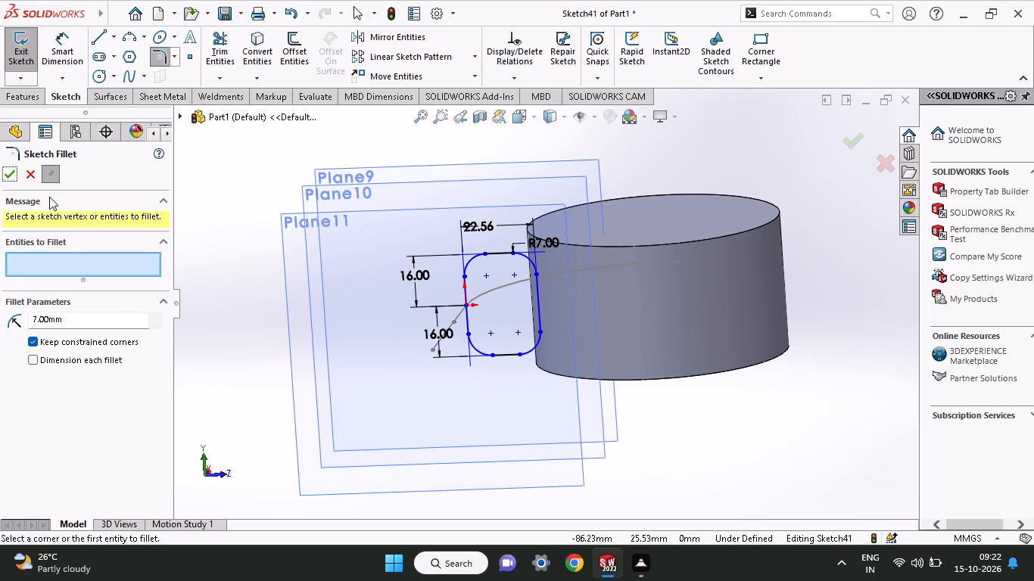
pyautogui.click(5, 181)
# Check the rounded profile against the cylinder and reference planes, and finish the sketch.
pyautogui.moveTo(487, 413); pyautogui.dragTo(593, 396, button='middle')
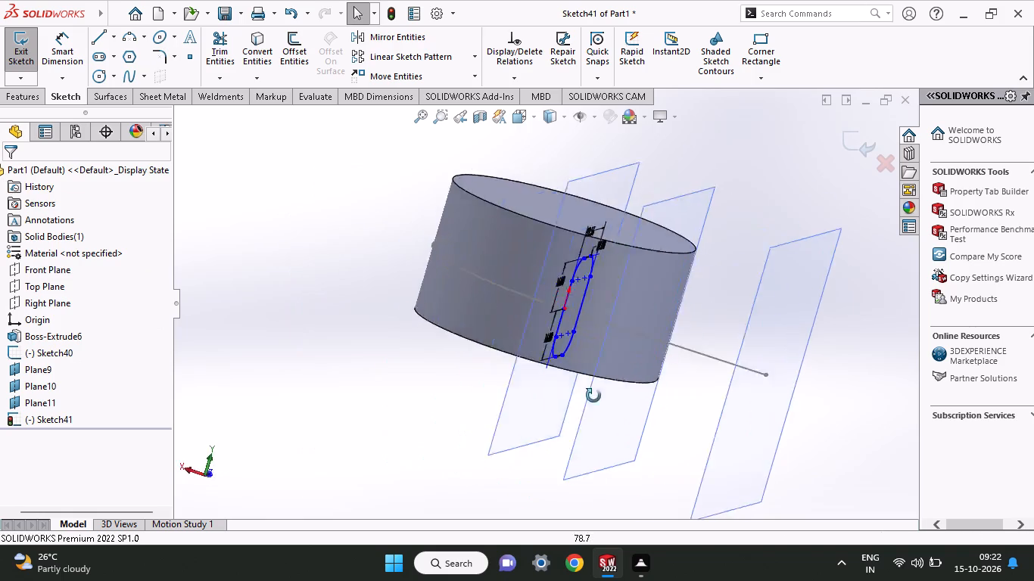
pyautogui.moveTo(593, 396); pyautogui.dragTo(548, 241, button='middle')
pyautogui.click(534, 313)
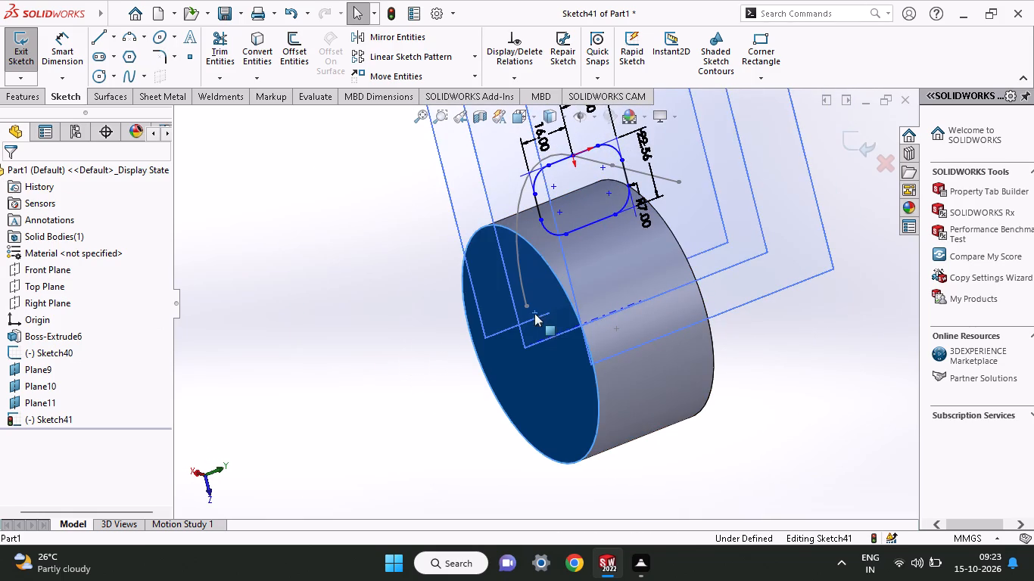
pyautogui.moveTo(384, 417); pyautogui.dragTo(360, 483, button='middle')
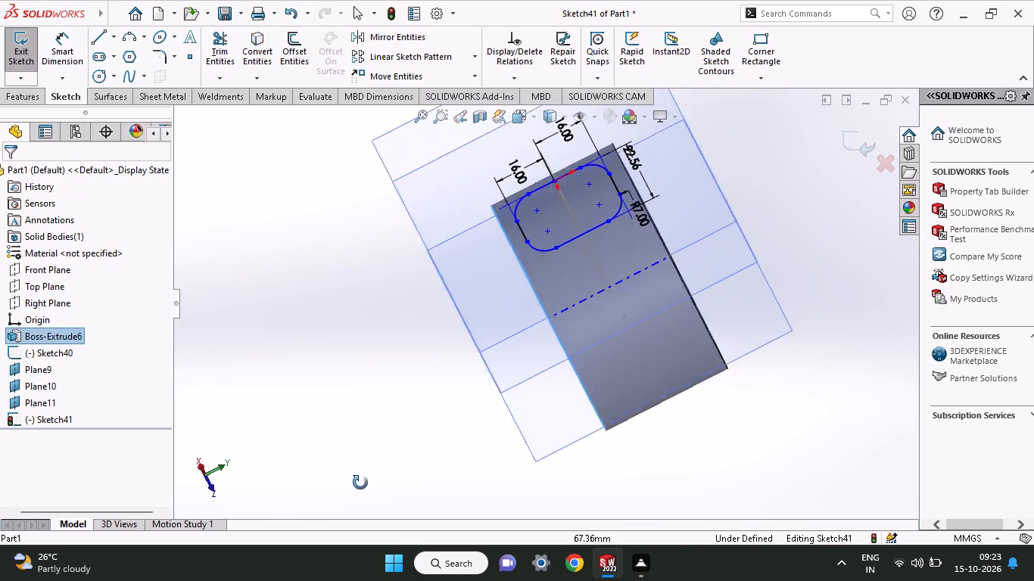
pyautogui.moveTo(360, 483); pyautogui.dragTo(333, 530, button='middle')
pyautogui.click(356, 234)
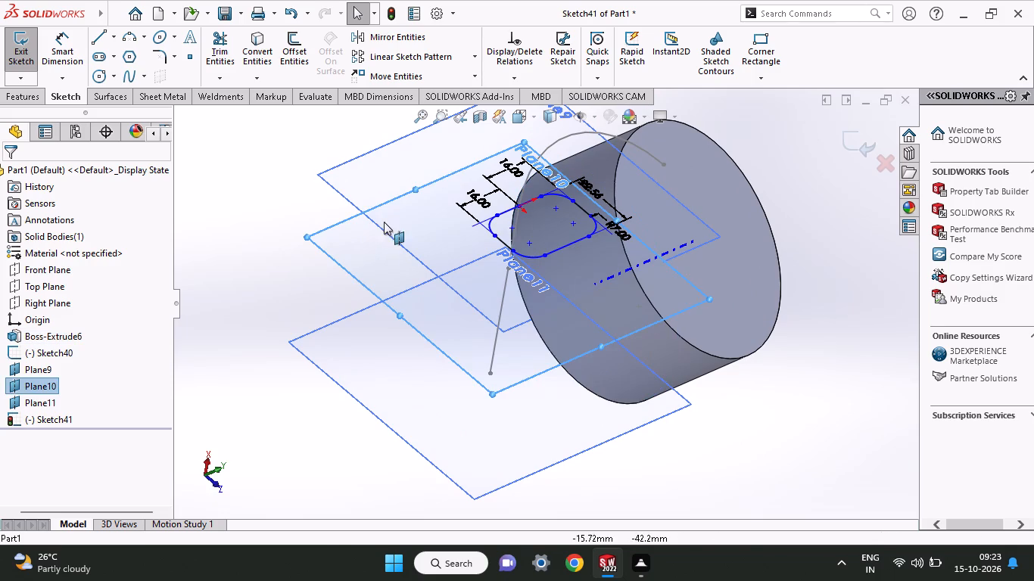
pyautogui.click(765, 373)
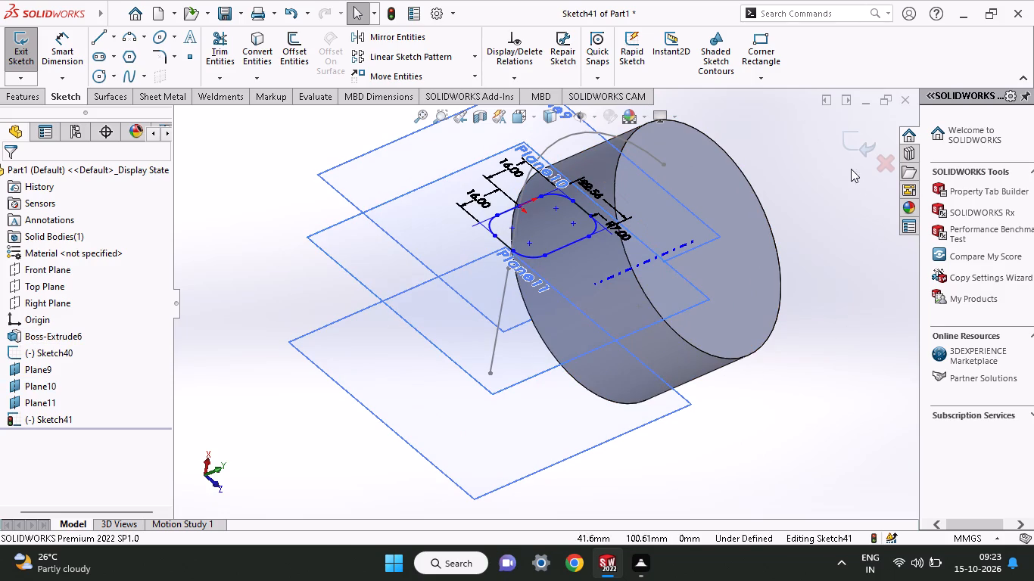
pyautogui.click(848, 149)
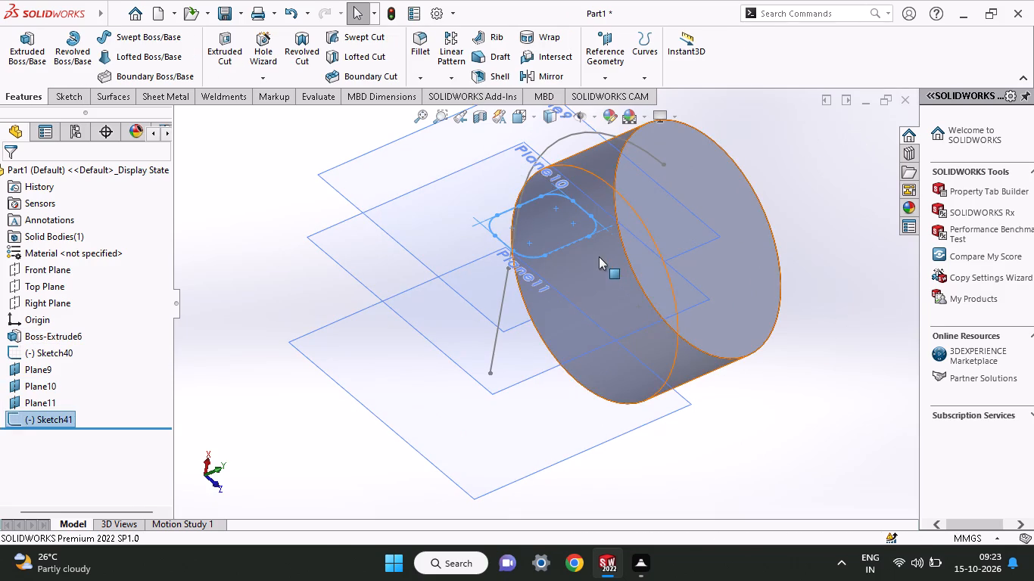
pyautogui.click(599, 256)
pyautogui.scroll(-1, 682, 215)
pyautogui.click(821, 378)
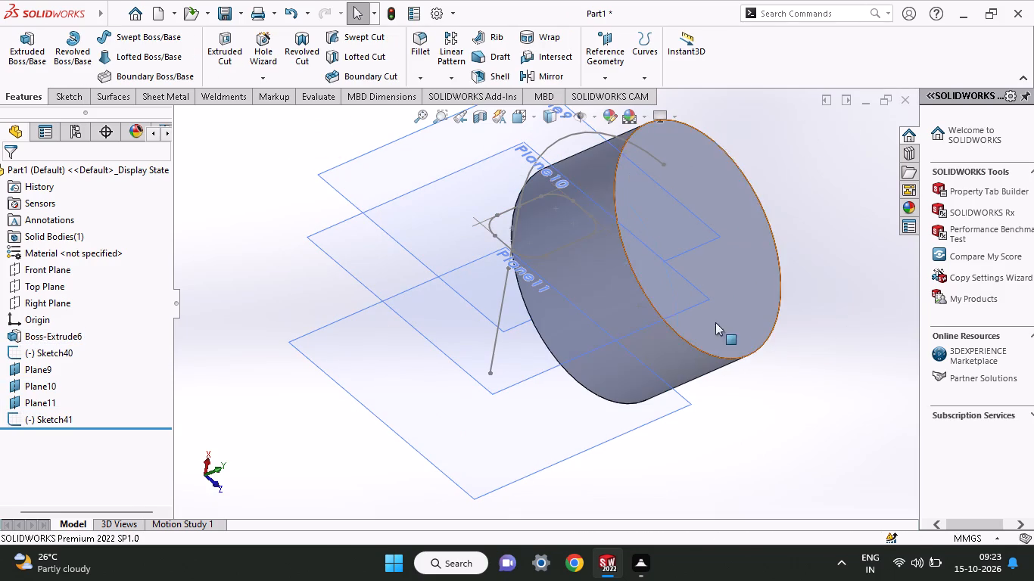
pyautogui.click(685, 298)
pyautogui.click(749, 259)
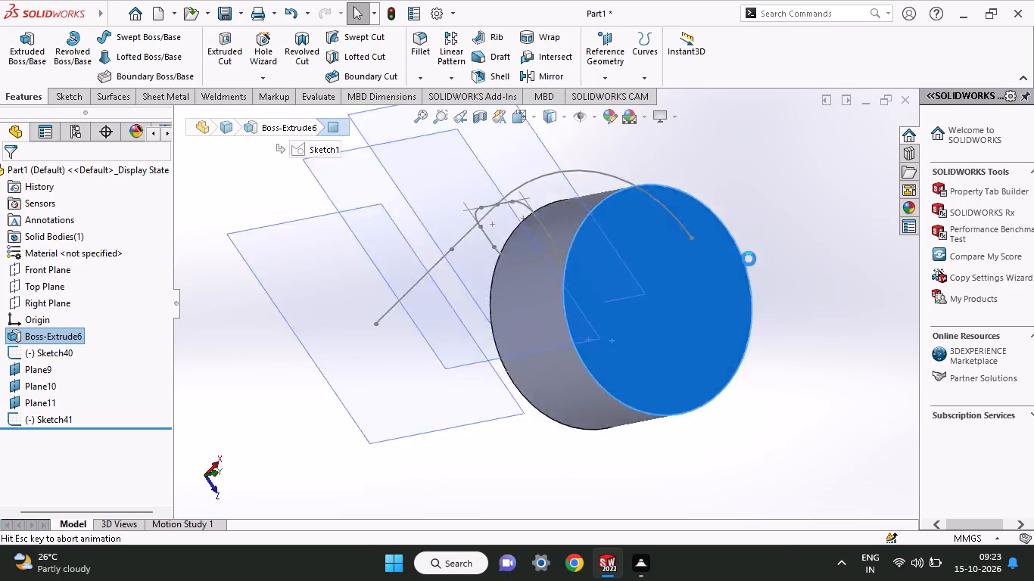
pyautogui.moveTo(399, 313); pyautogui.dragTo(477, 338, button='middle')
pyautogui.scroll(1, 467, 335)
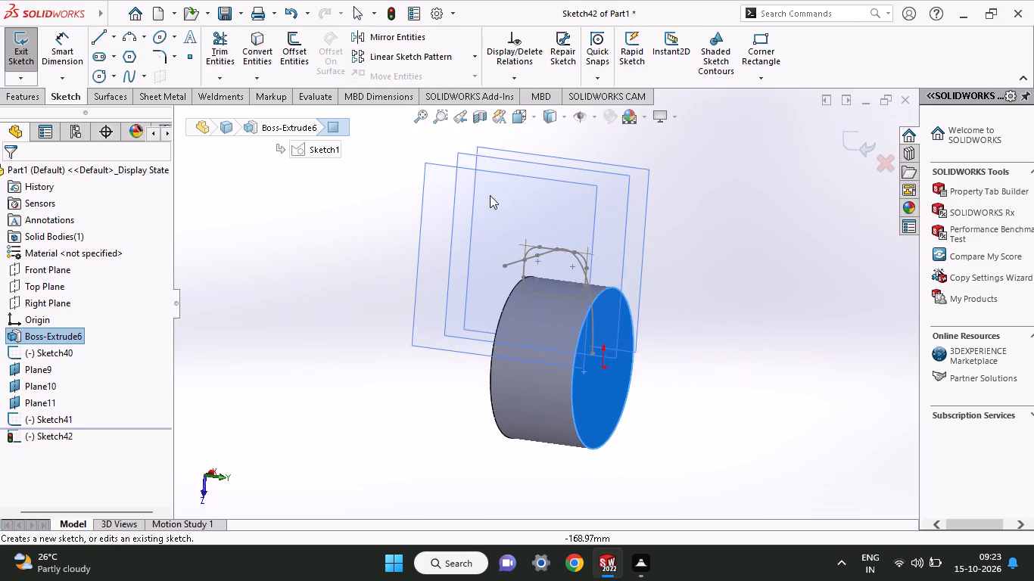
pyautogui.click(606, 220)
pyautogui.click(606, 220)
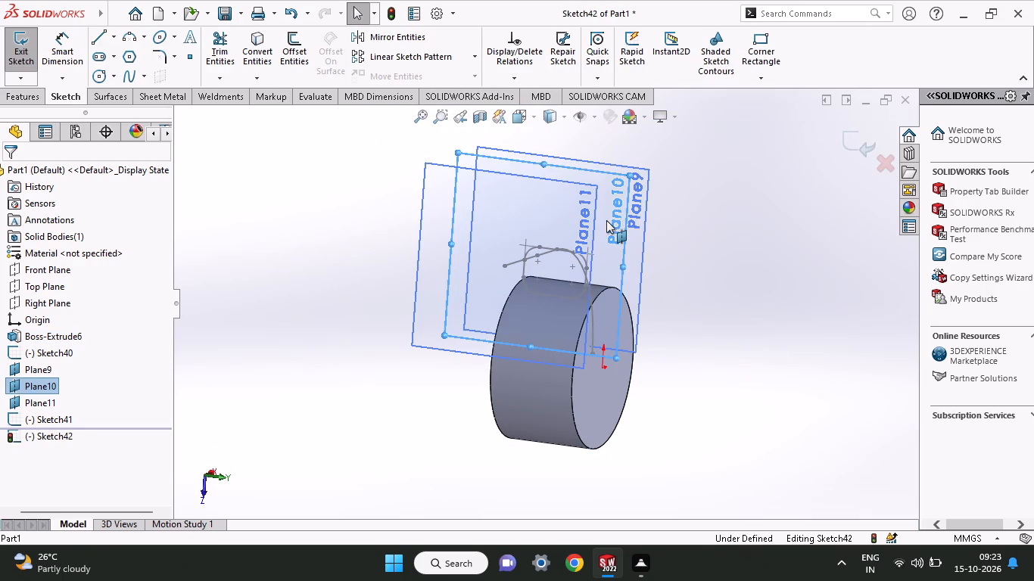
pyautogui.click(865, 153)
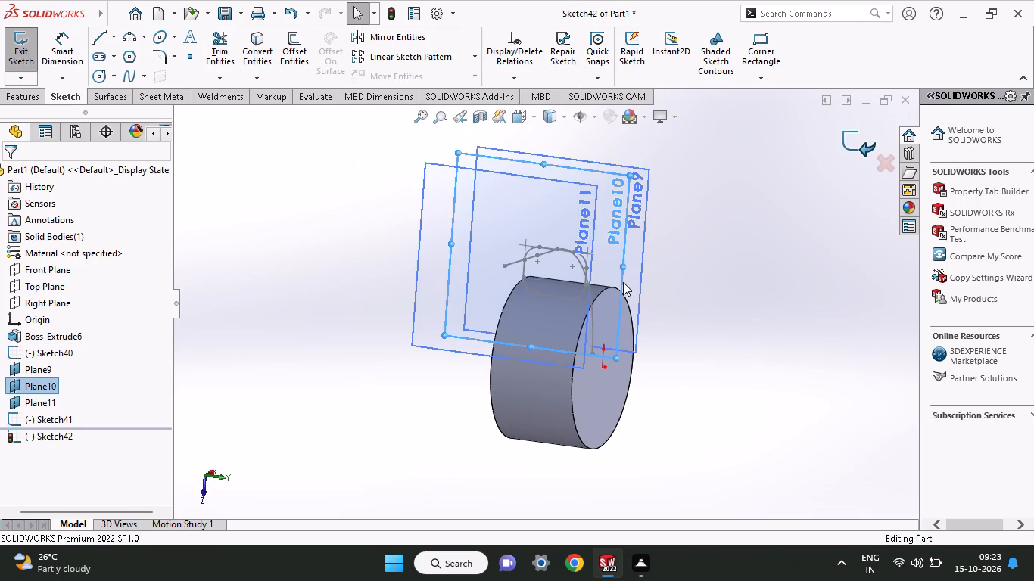
# Start a sketch on Plane10 and draw a line about 11.6 mm up from the path point, continuing down to the rounded profile's lower-left tangent point.
pyautogui.click(611, 256)
pyautogui.click(677, 216)
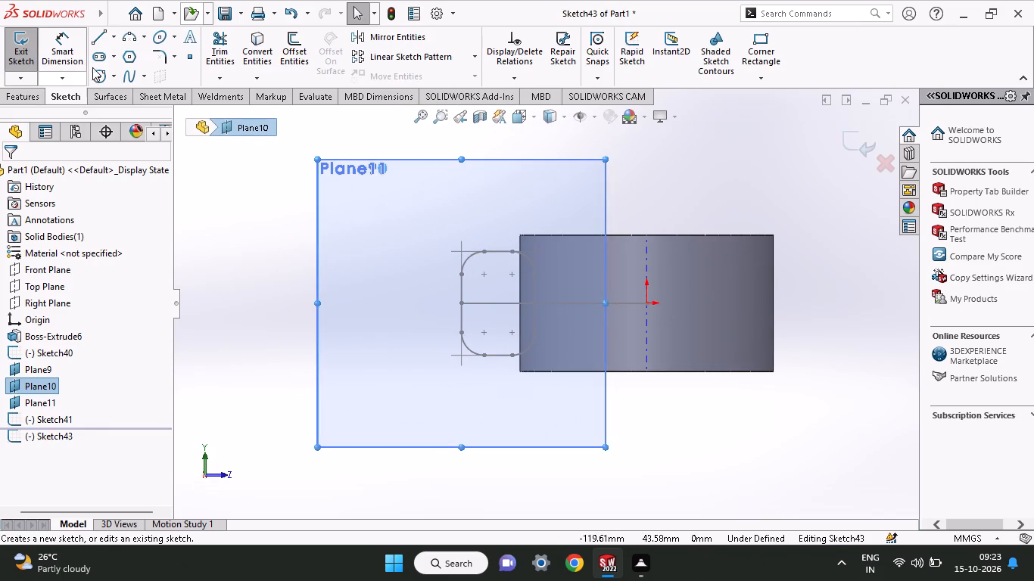
pyautogui.click(99, 37)
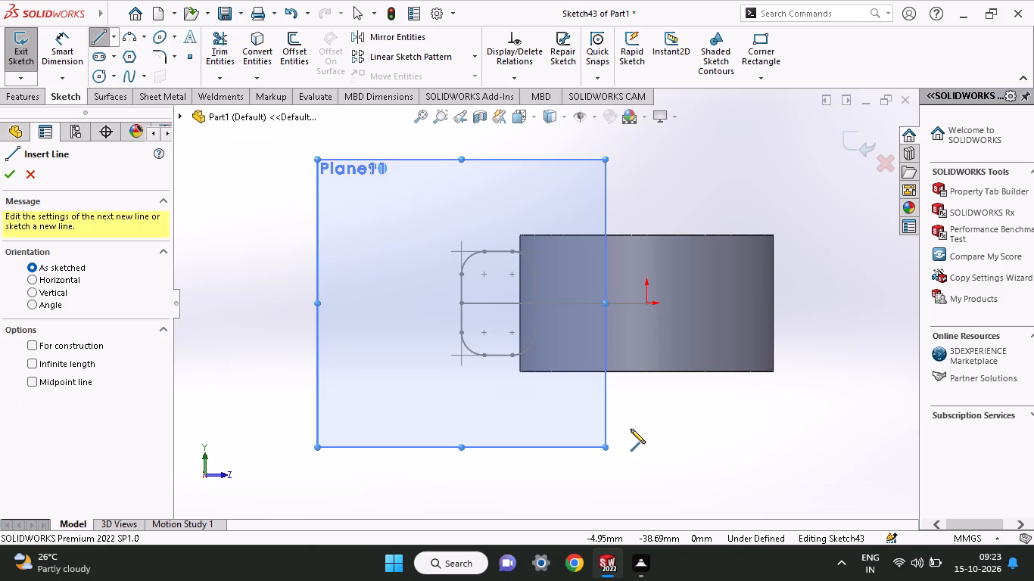
pyautogui.click(457, 302)
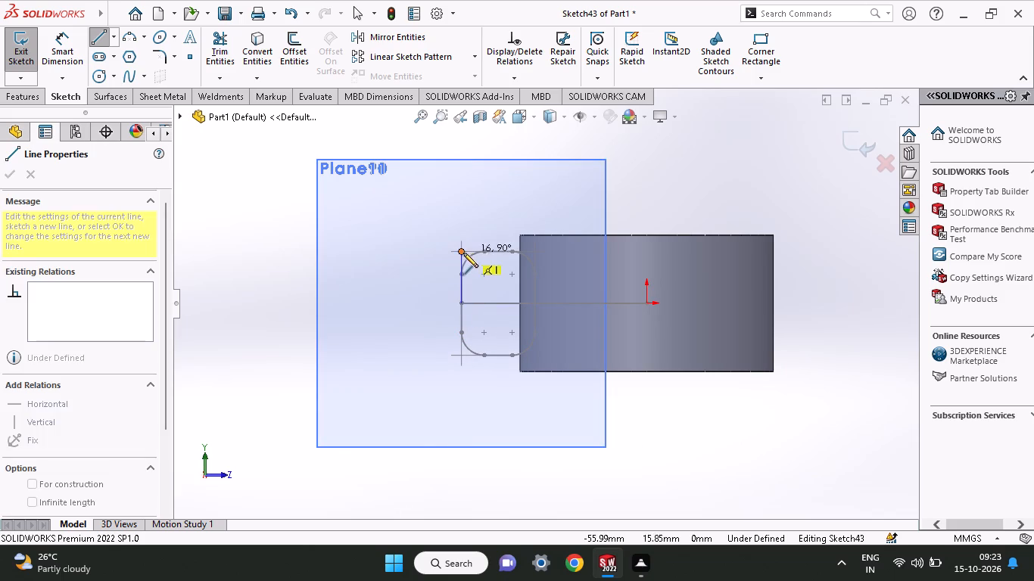
pyautogui.click(461, 265)
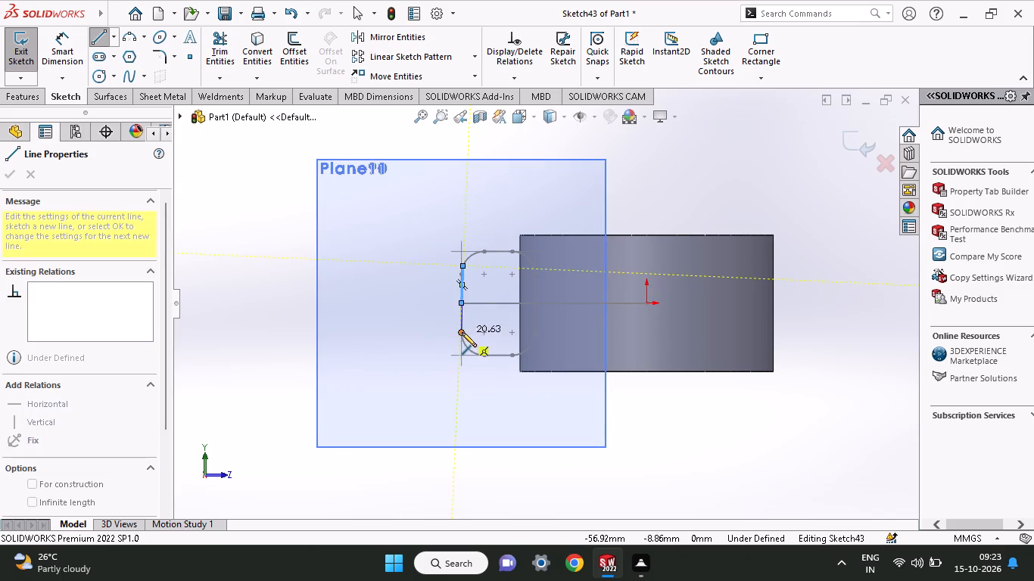
pyautogui.click(462, 332)
pyautogui.rightClick(423, 377)
pyautogui.click(439, 381)
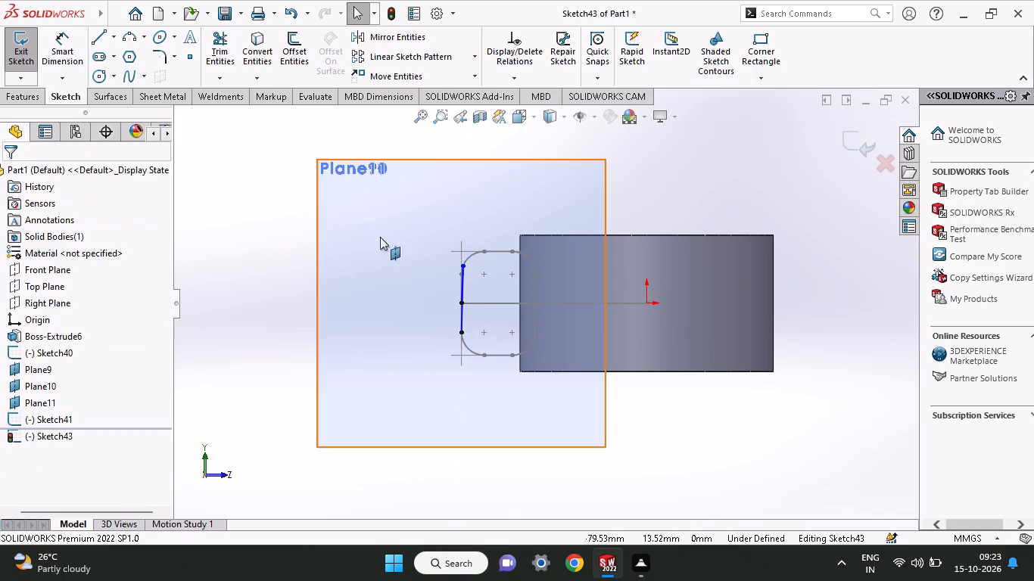
# Add a Vertical relation to the slightly slanted upper line on Plane10.
pyautogui.click(465, 283)
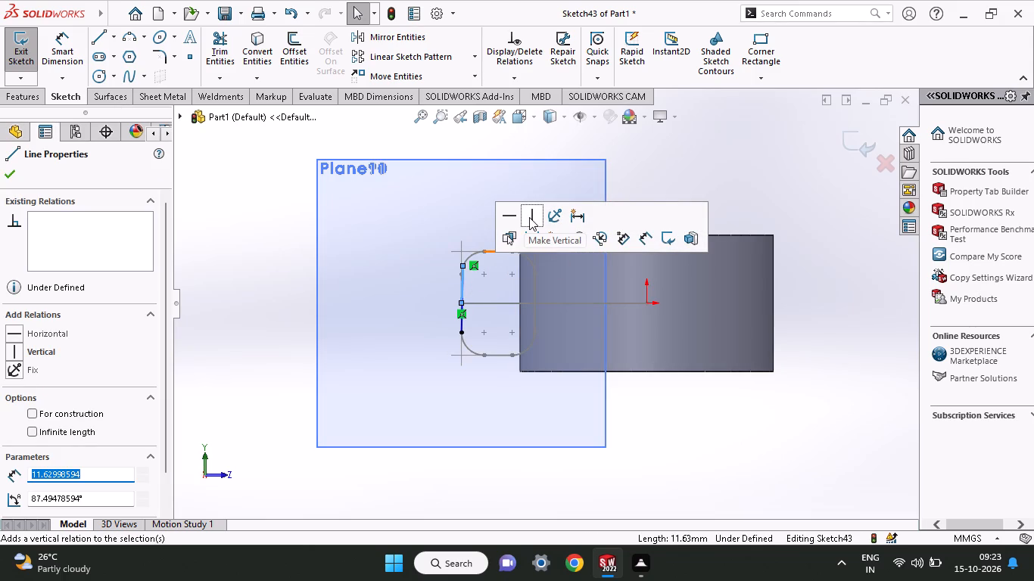
pyautogui.click(529, 217)
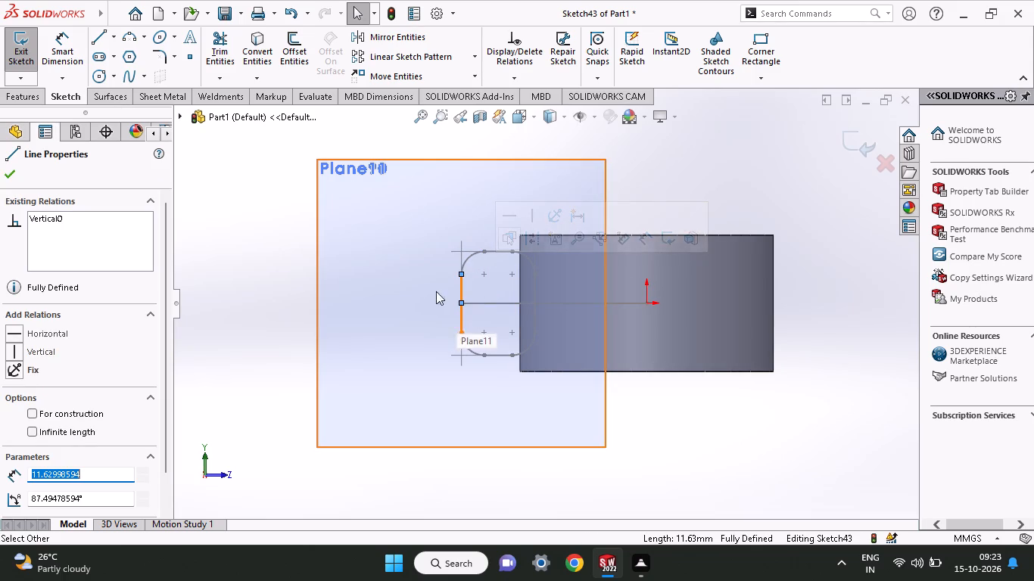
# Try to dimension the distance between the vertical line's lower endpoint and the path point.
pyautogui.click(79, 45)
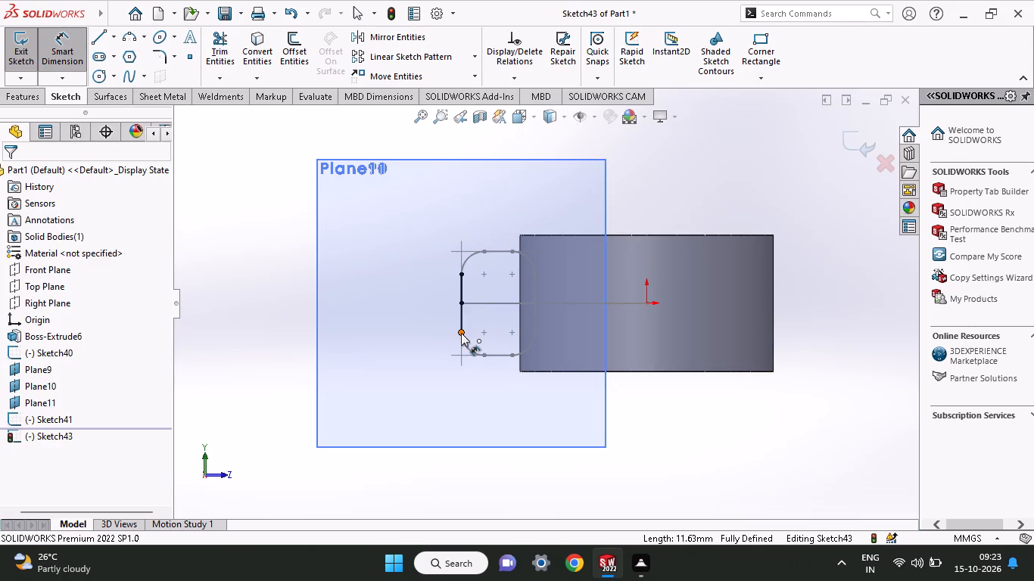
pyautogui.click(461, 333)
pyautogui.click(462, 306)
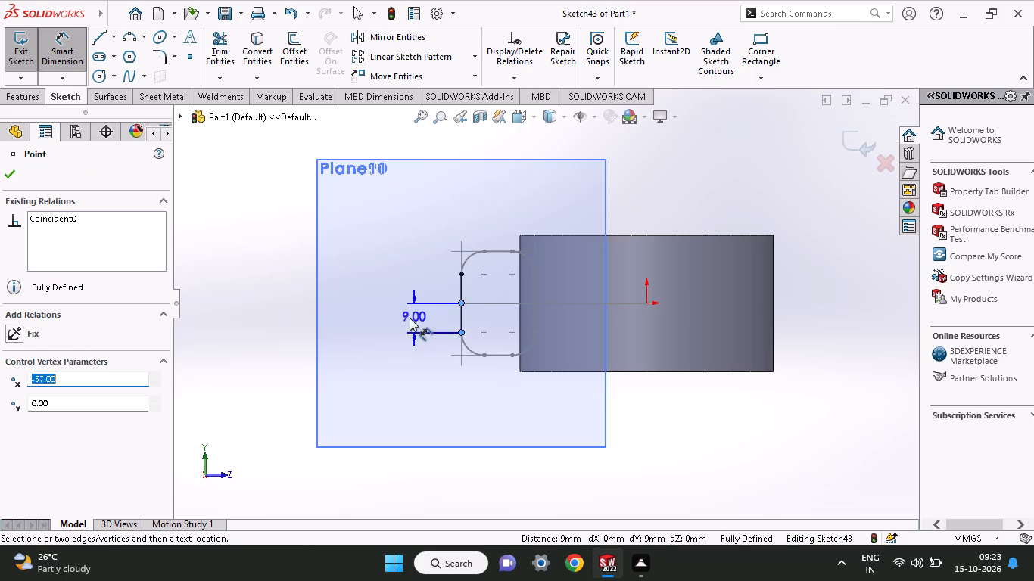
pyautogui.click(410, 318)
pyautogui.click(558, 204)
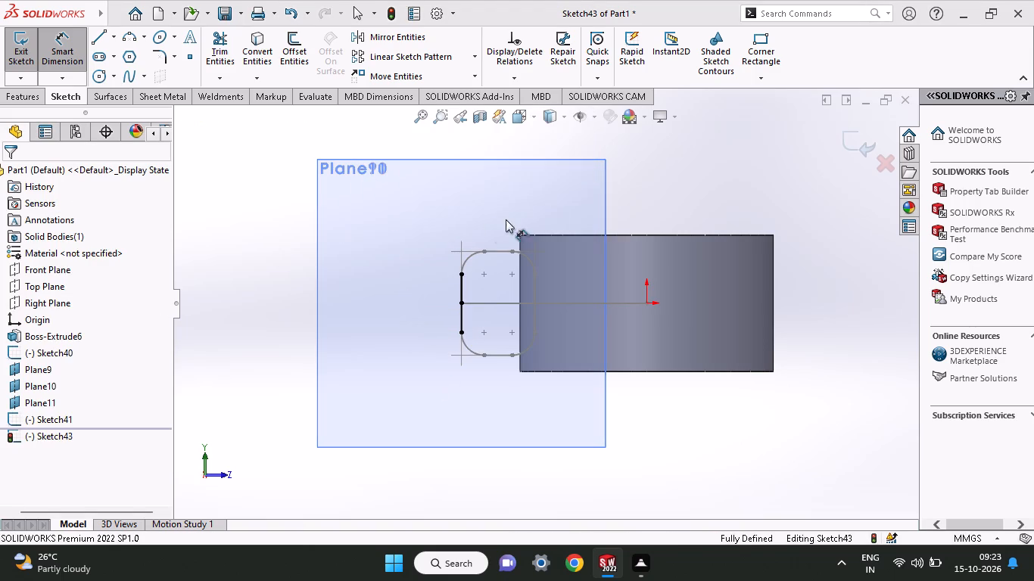
# Trim away the existing vertical line segments above and below the path point in the Plane10 sketch.
pyautogui.click(220, 54)
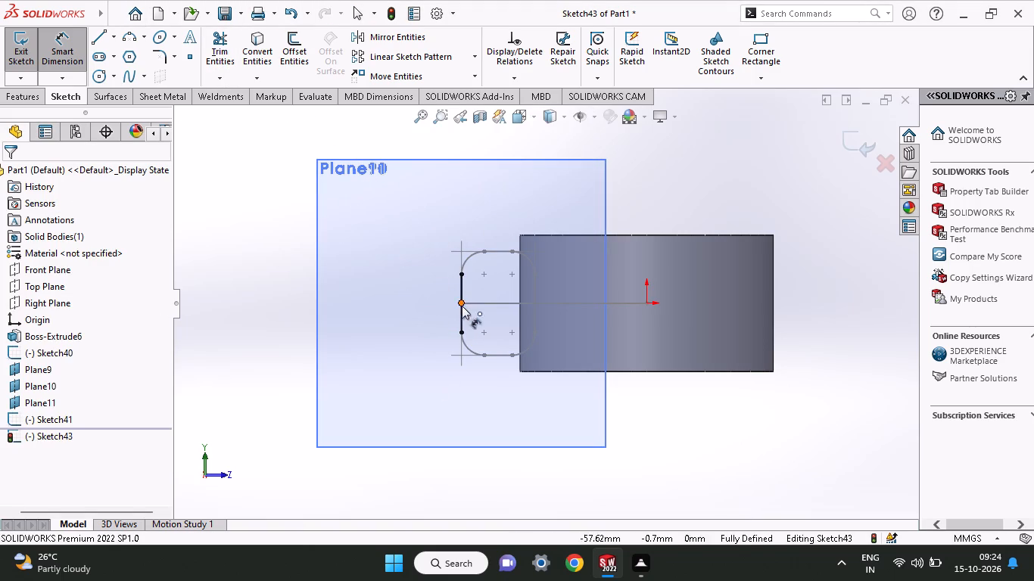
pyautogui.moveTo(479, 309); pyautogui.dragTo(439, 318)
pyautogui.click(226, 70)
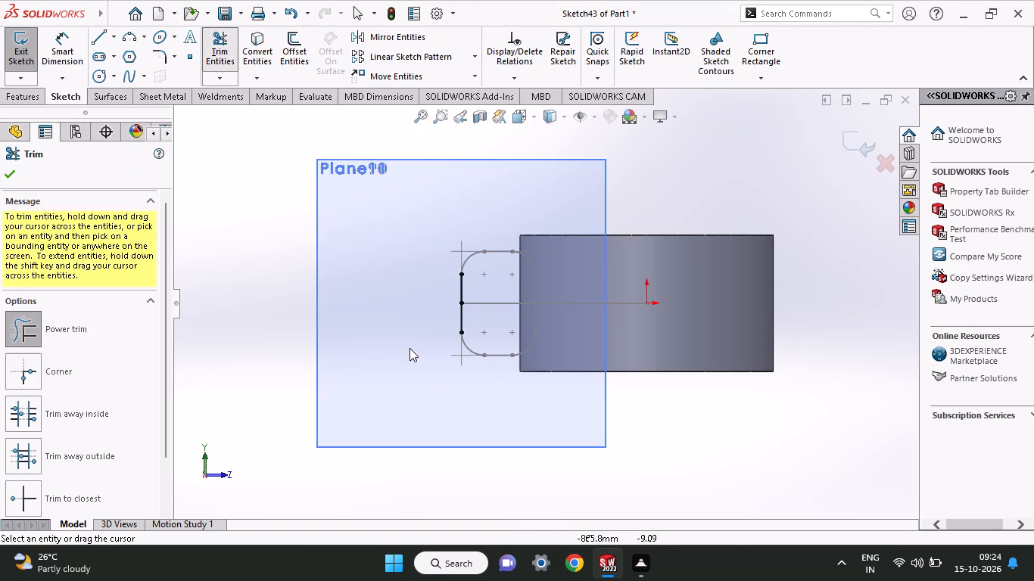
pyautogui.moveTo(475, 316); pyautogui.dragTo(418, 320)
pyautogui.moveTo(494, 276); pyautogui.dragTo(408, 306)
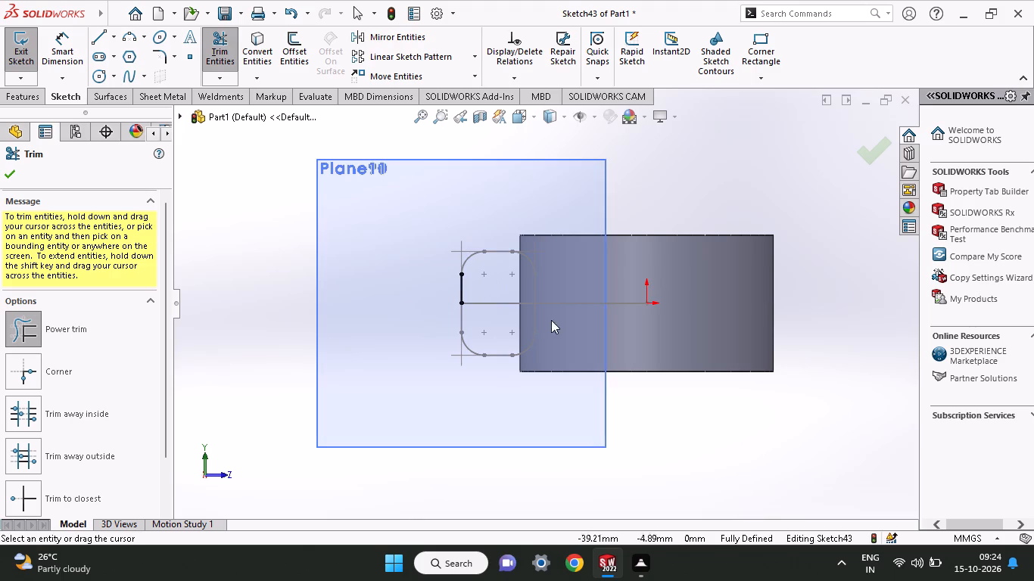
pyautogui.moveTo(491, 273); pyautogui.dragTo(453, 286)
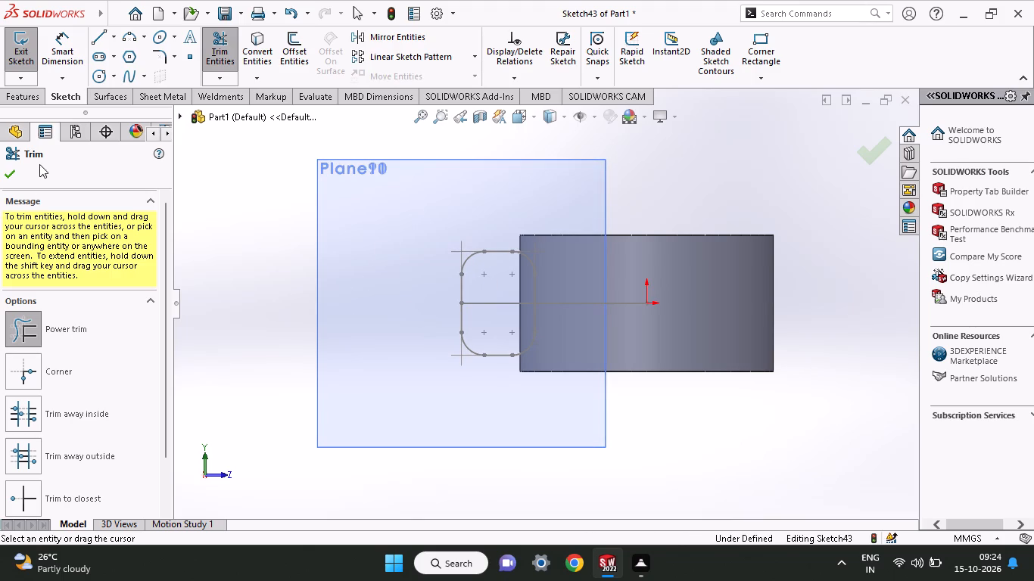
pyautogui.moveTo(466, 270); pyautogui.dragTo(425, 284)
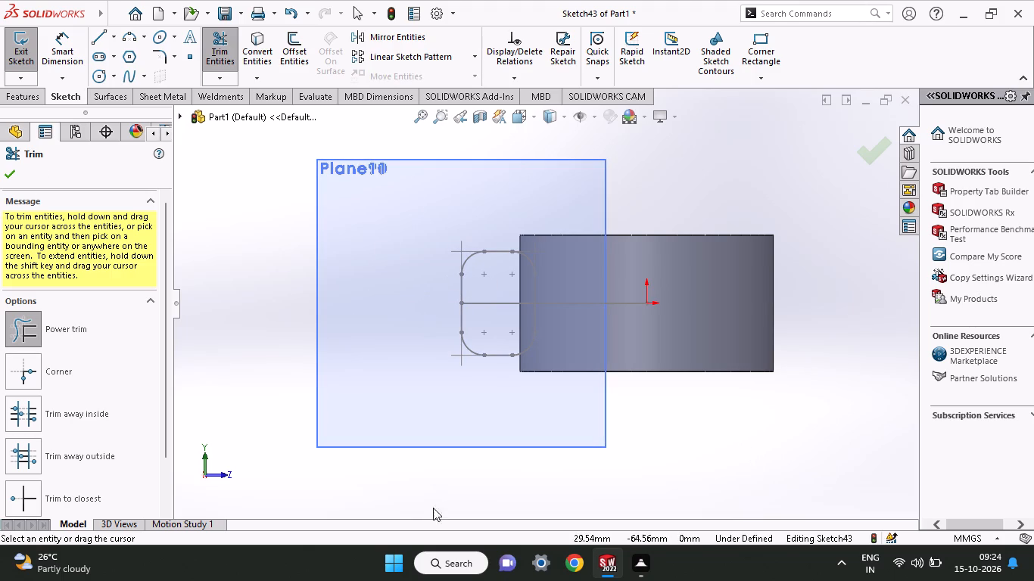
pyautogui.click(10, 172)
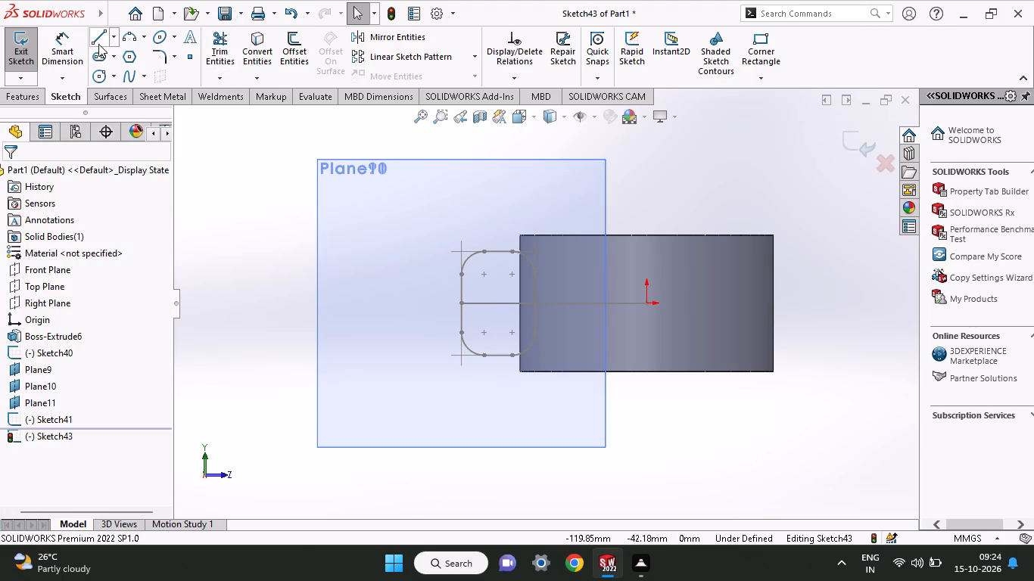
# Draw a vertical line about 22.4 mm up from the path point and another about 42.9 mm back down past it.
pyautogui.click(98, 44)
pyautogui.click(462, 303)
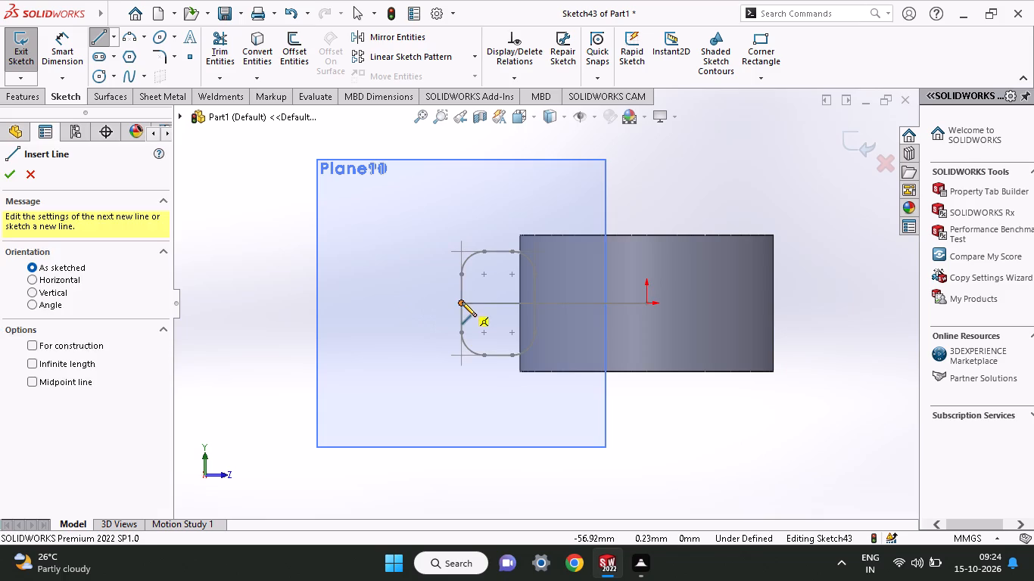
pyautogui.click(462, 231)
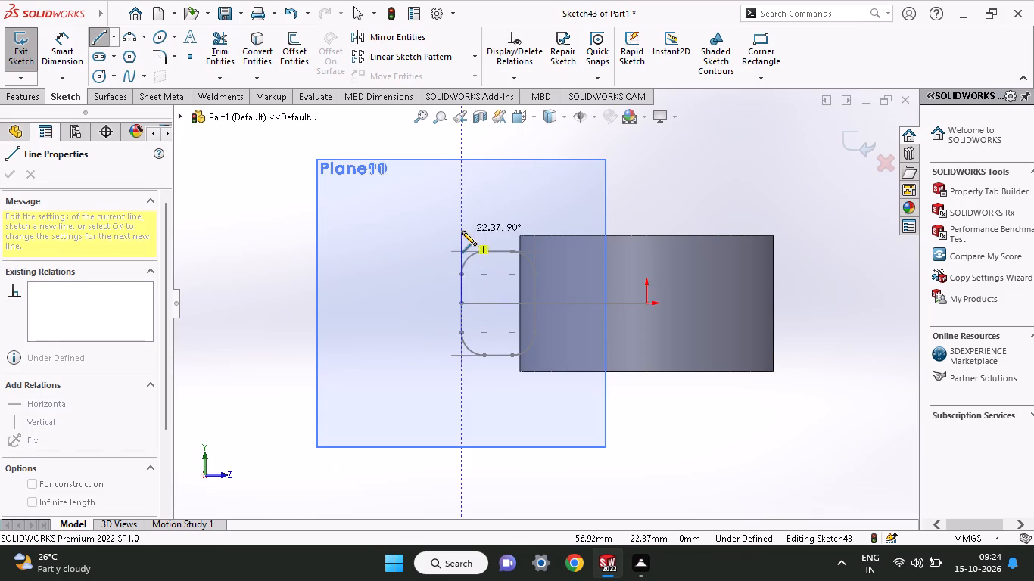
pyautogui.click(463, 370)
pyautogui.rightClick(399, 368)
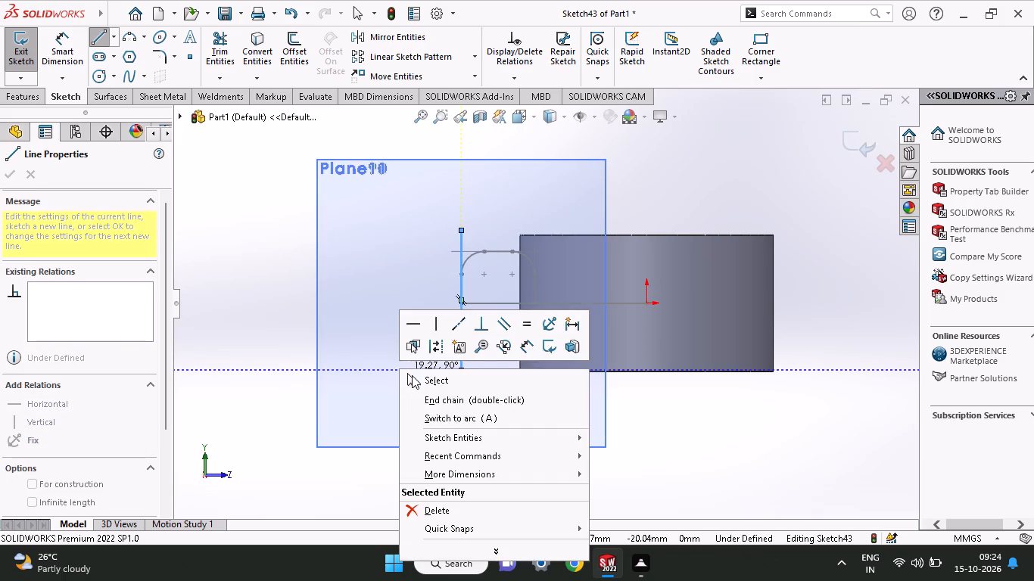
pyautogui.click(412, 375)
# Dimension the vertical line's full length between its upper and lower endpoints as 40 mm.
pyautogui.click(51, 51)
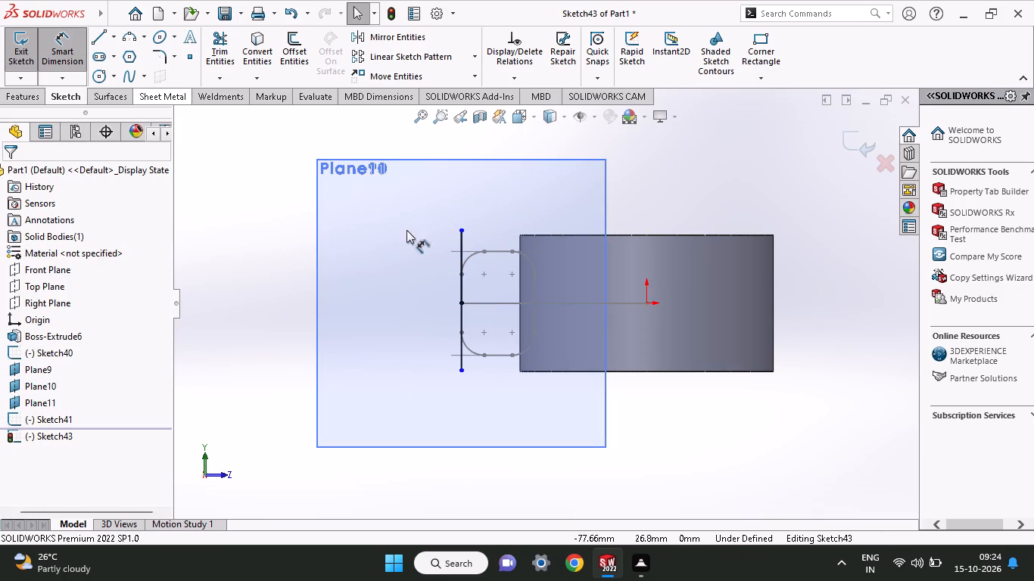
pyautogui.click(462, 232)
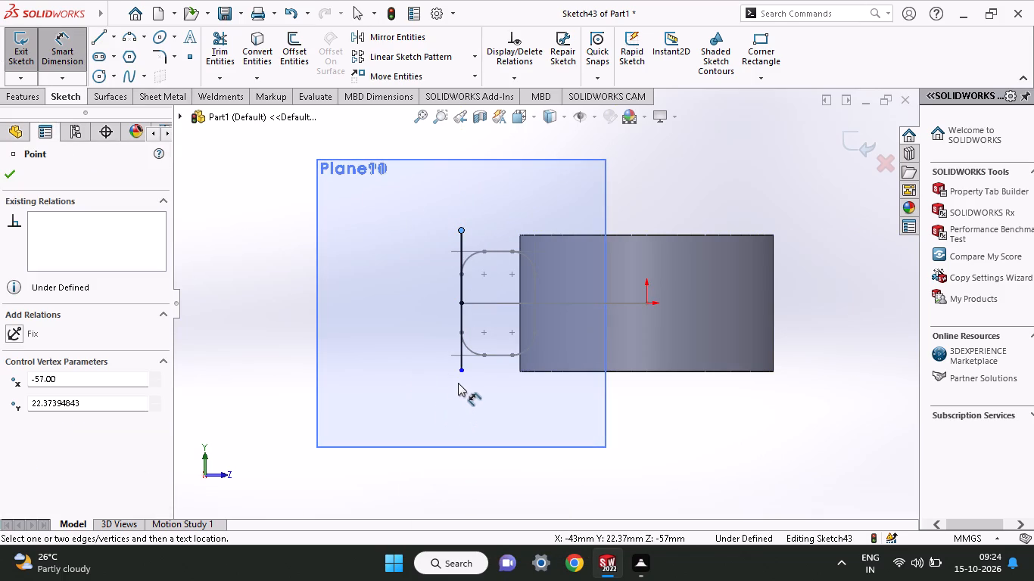
pyautogui.click(462, 372)
pyautogui.click(395, 295)
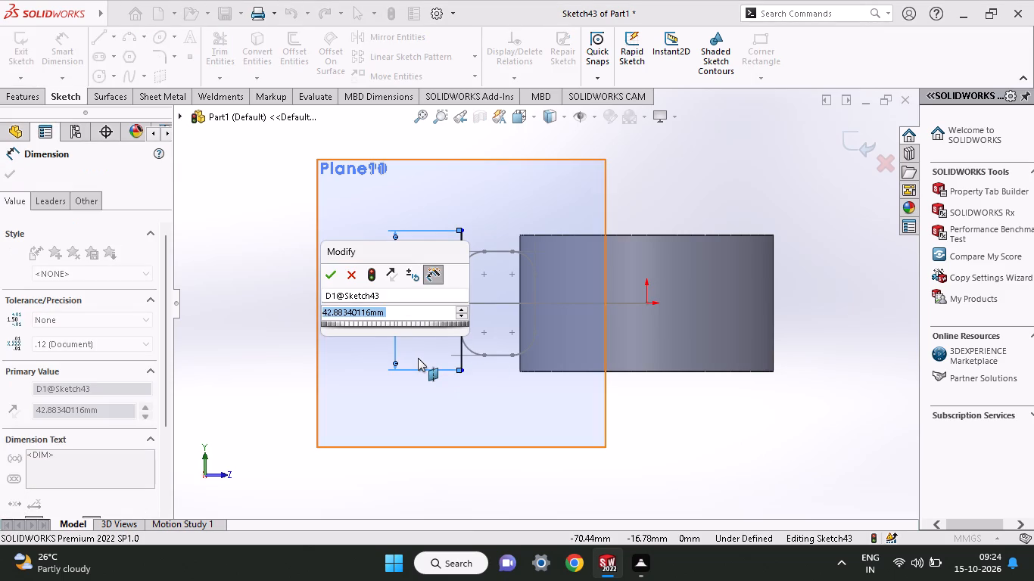
pyautogui.write('40')
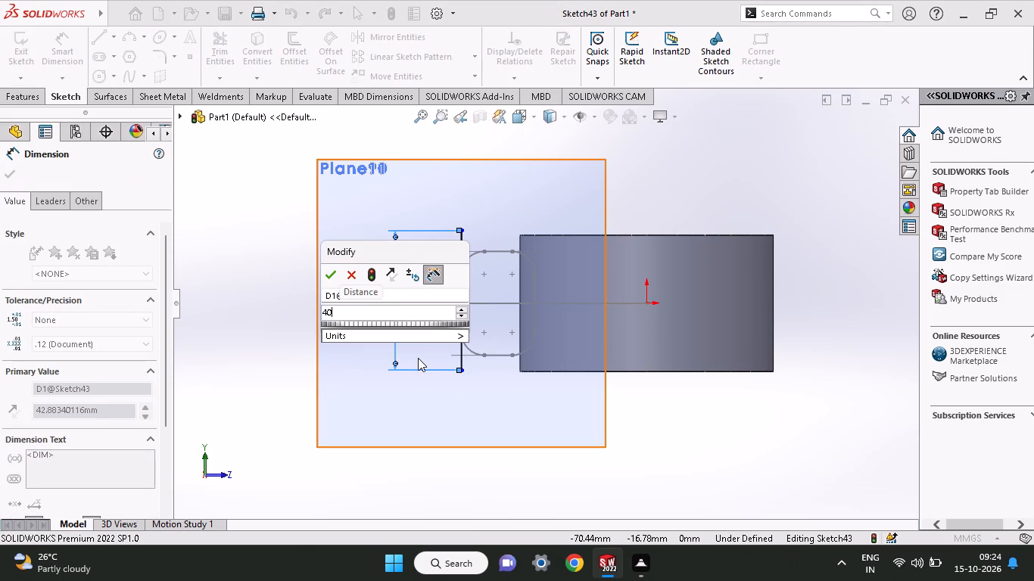
pyautogui.press('Return')
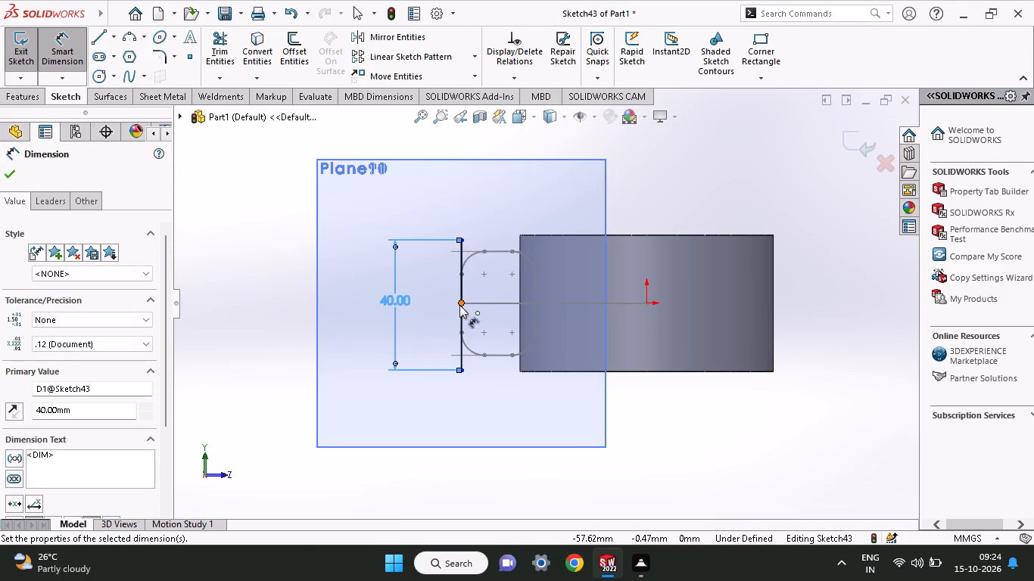
# Dimension the distance from the path point to the vertical line's upper endpoint as 20 mm.
pyautogui.click(459, 305)
pyautogui.click(462, 240)
pyautogui.click(438, 270)
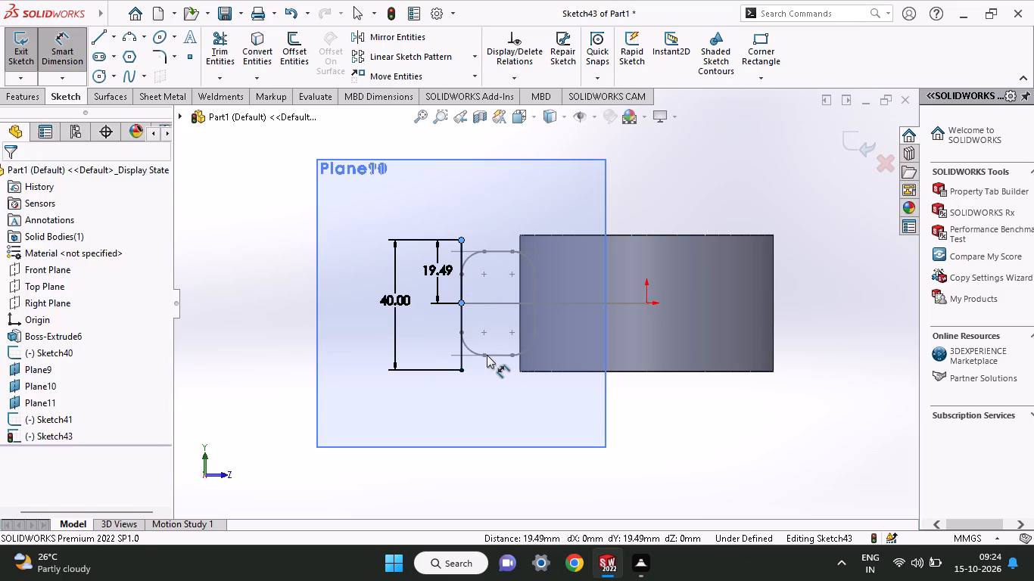
pyautogui.write('20')
pyautogui.press('Return')
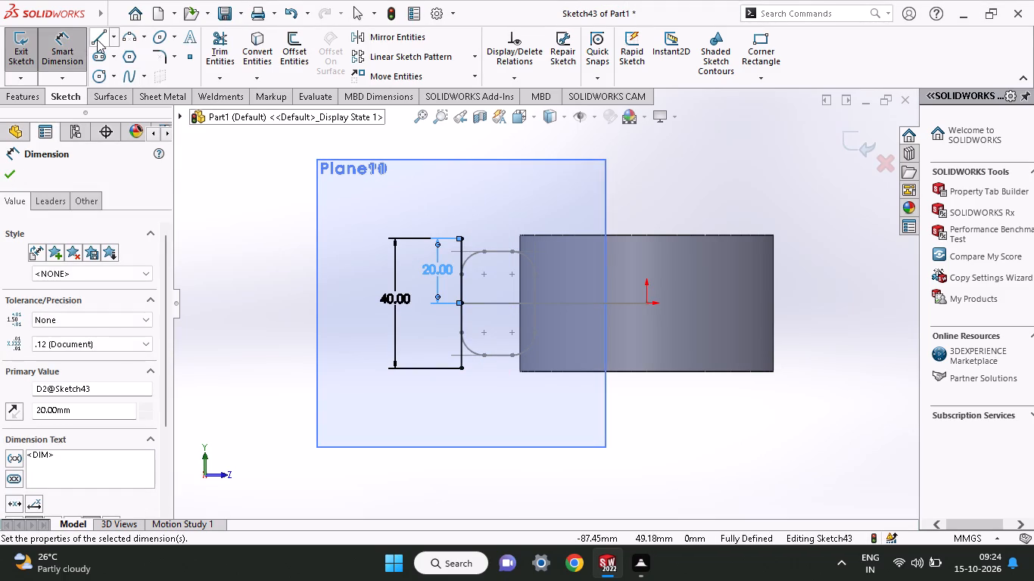
# Draw a horizontal line about 22 mm long from the vertical line's upper endpoint toward the cylinder.
pyautogui.click(97, 39)
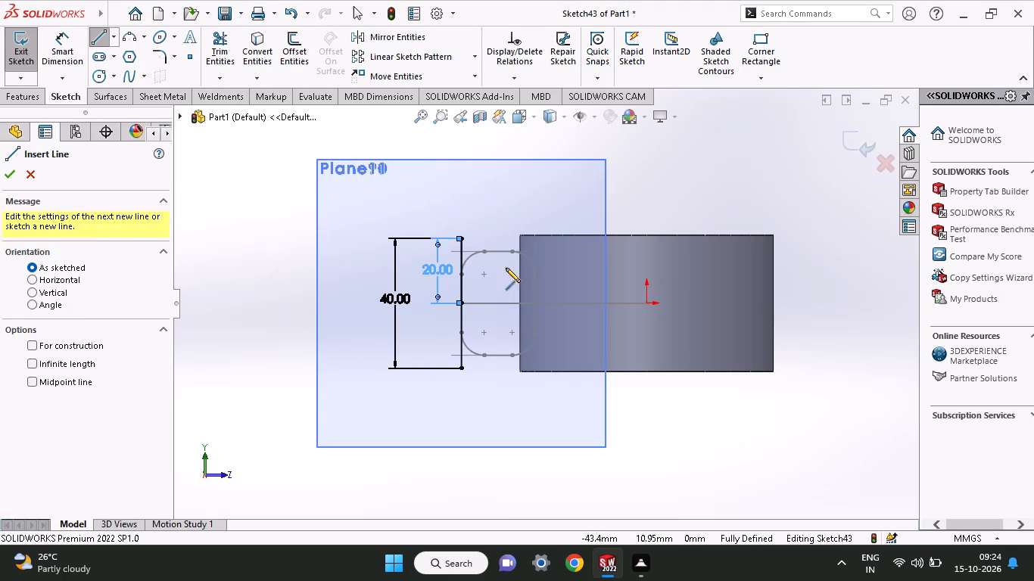
pyautogui.click(459, 241)
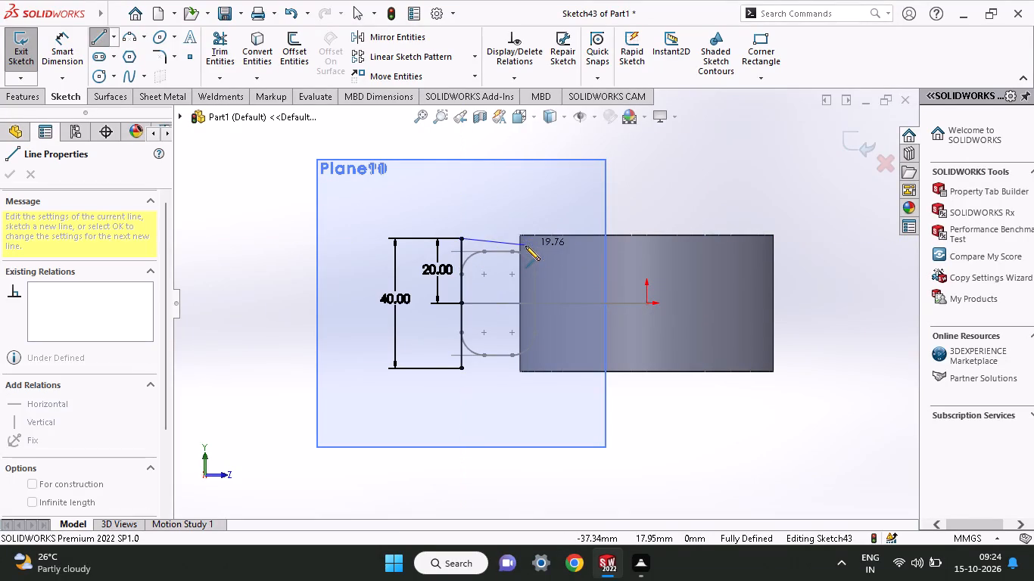
pyautogui.click(533, 241)
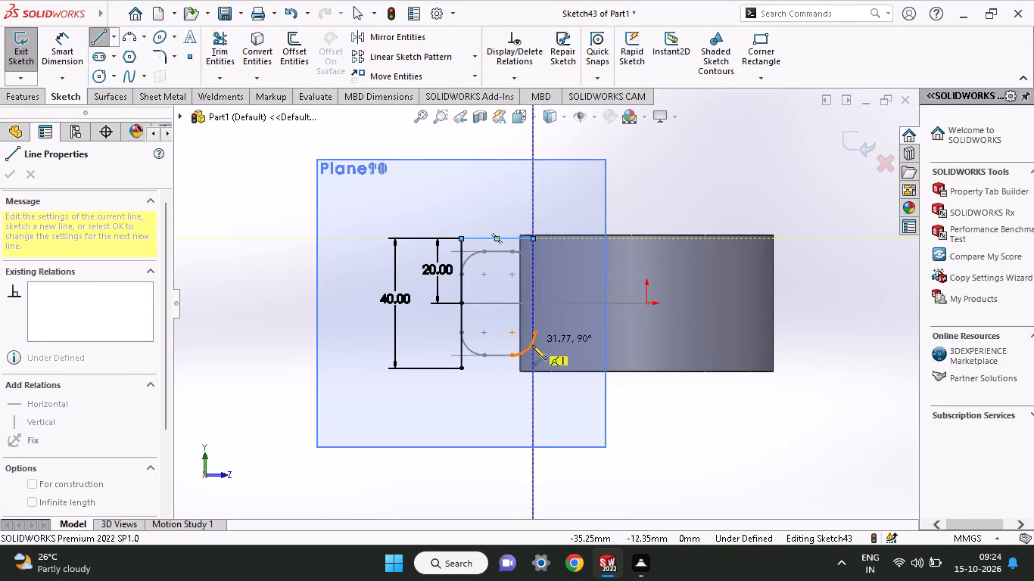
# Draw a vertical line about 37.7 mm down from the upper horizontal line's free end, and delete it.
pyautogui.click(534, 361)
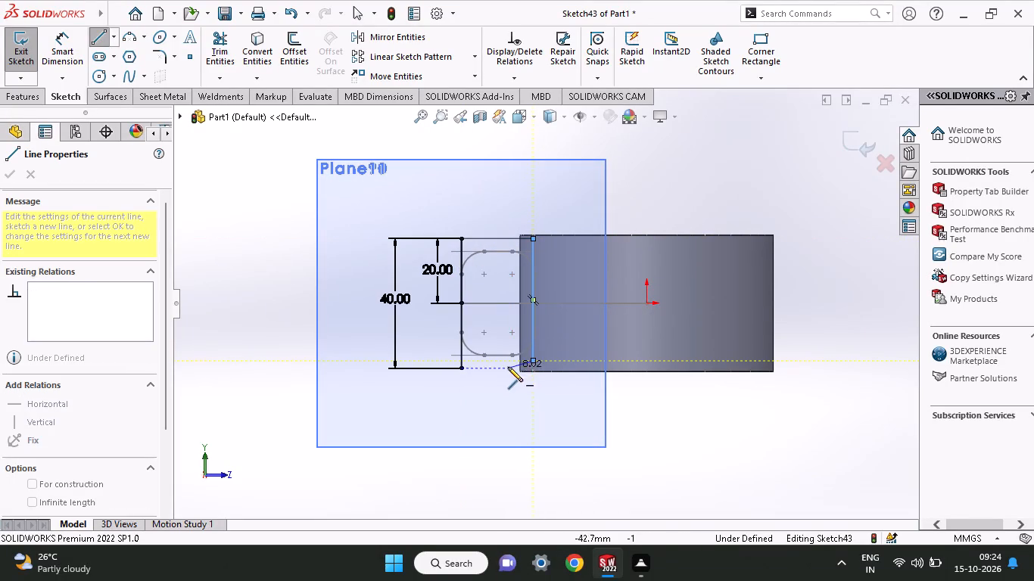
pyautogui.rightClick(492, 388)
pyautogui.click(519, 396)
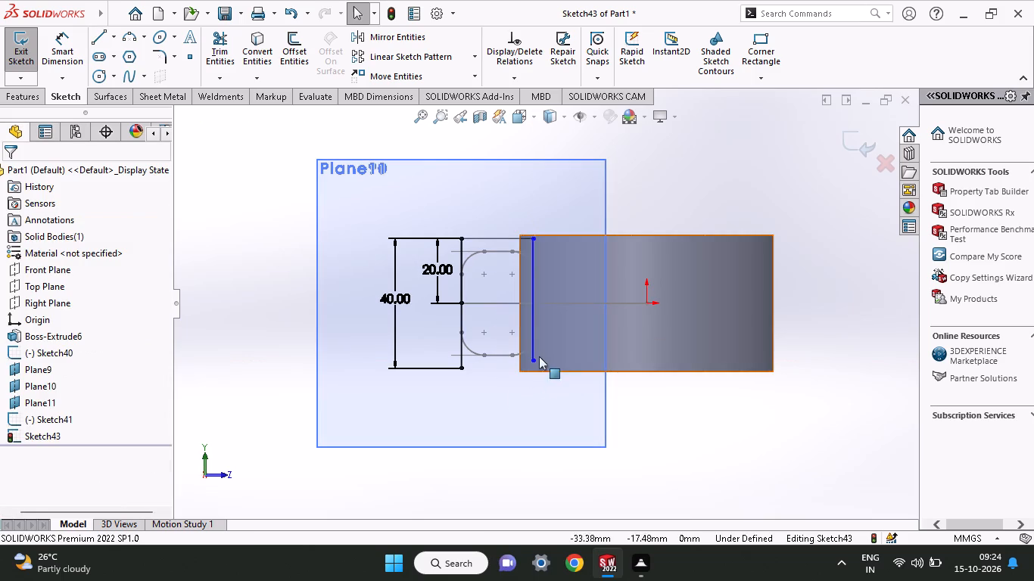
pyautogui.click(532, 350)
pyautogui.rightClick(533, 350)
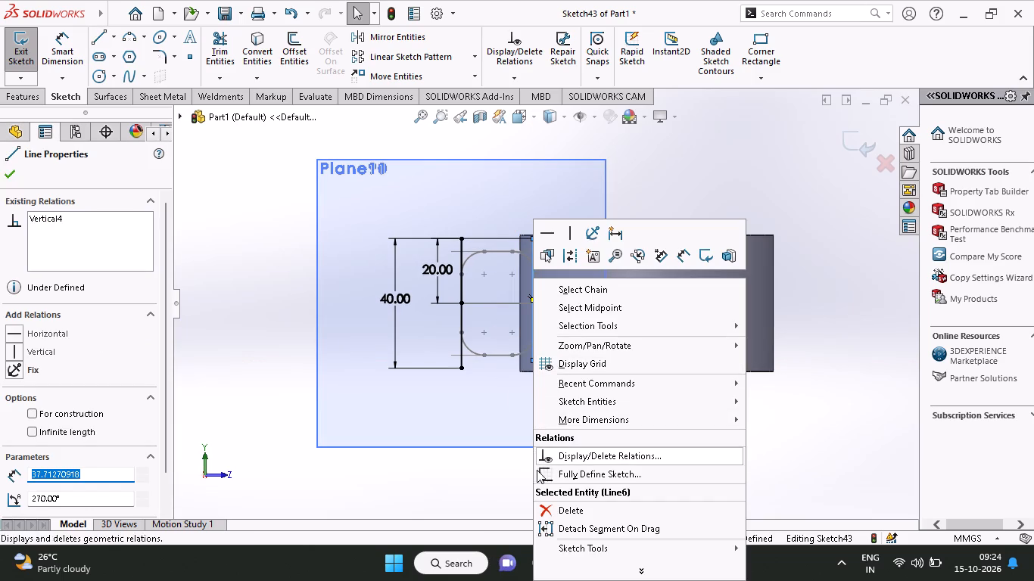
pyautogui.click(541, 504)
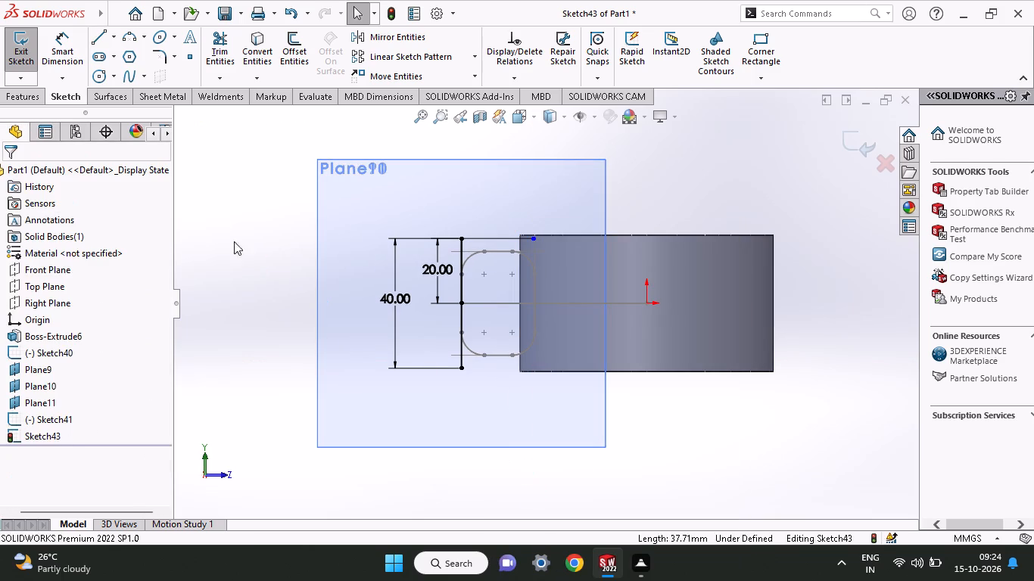
# Draw a horizontal line about 22.9 mm long from the 40 mm vertical line's lower endpoint toward the cylinder.
pyautogui.click(108, 42)
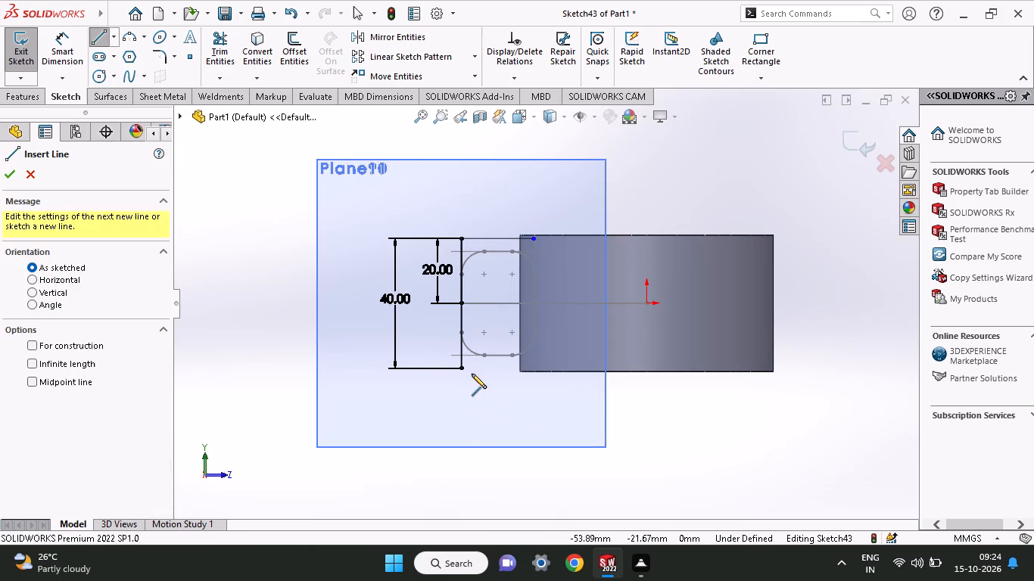
pyautogui.click(458, 368)
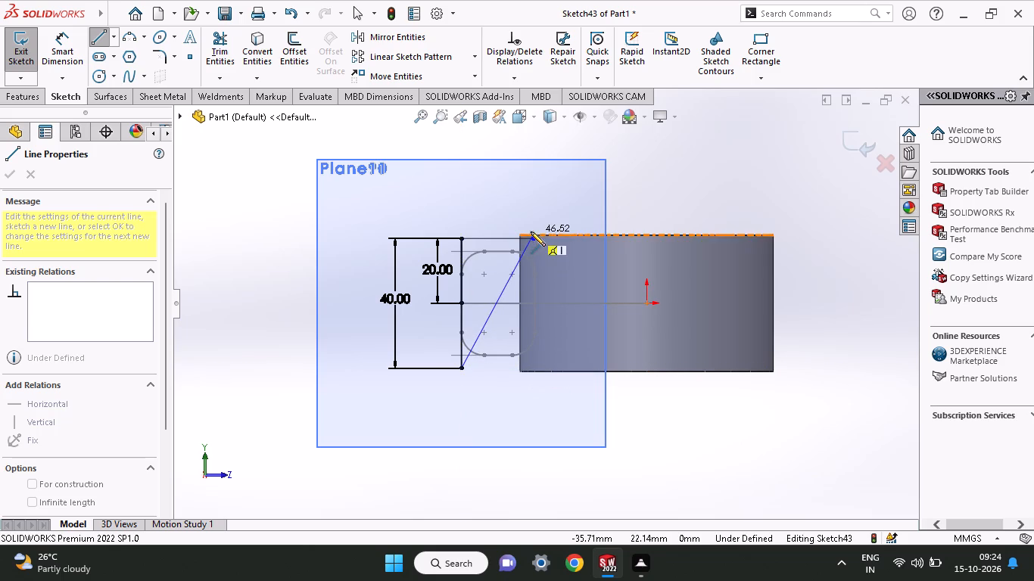
pyautogui.click(536, 364)
pyautogui.rightClick(528, 399)
pyautogui.click(544, 407)
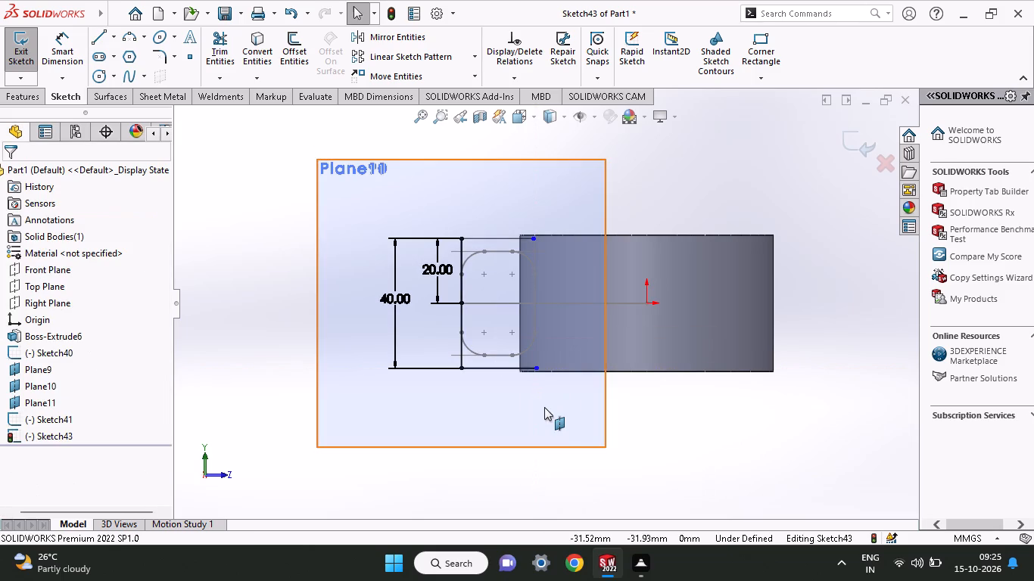
# Dimension the upper horizontal line's length as 24 mm.
pyautogui.moveTo(544, 407); pyautogui.dragTo(505, 468, button='middle')
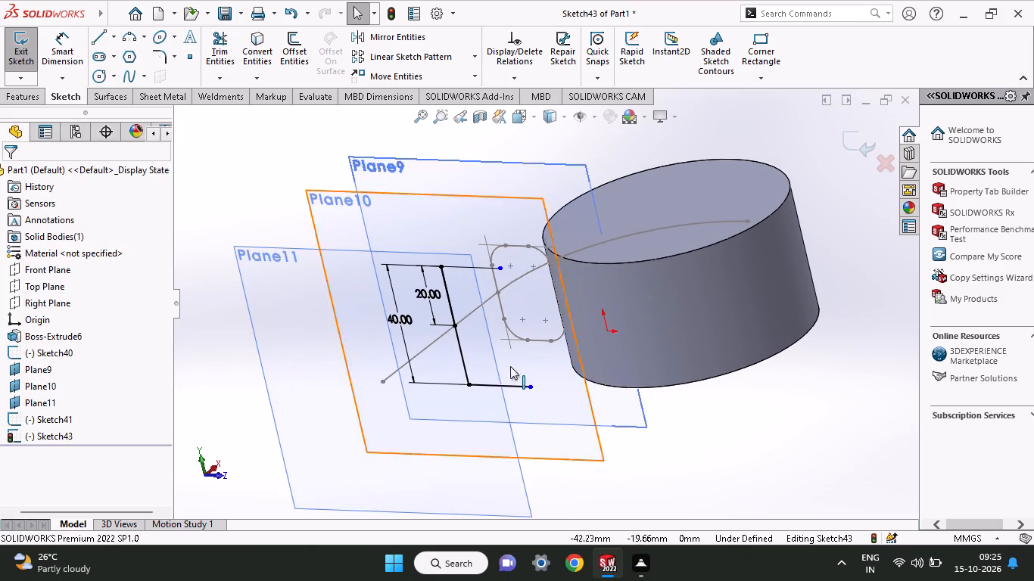
pyautogui.click(62, 36)
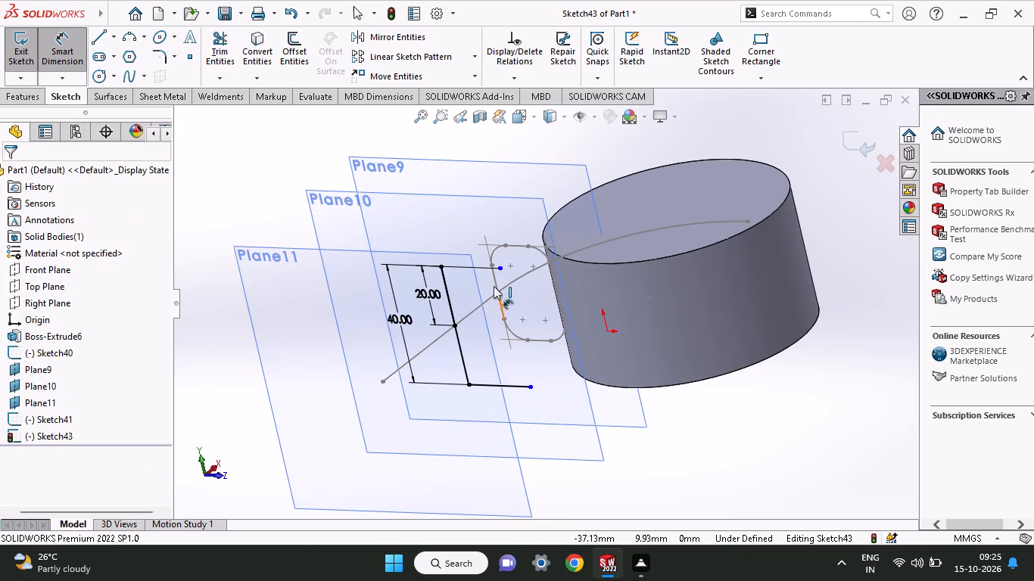
pyautogui.click(462, 265)
pyautogui.click(458, 219)
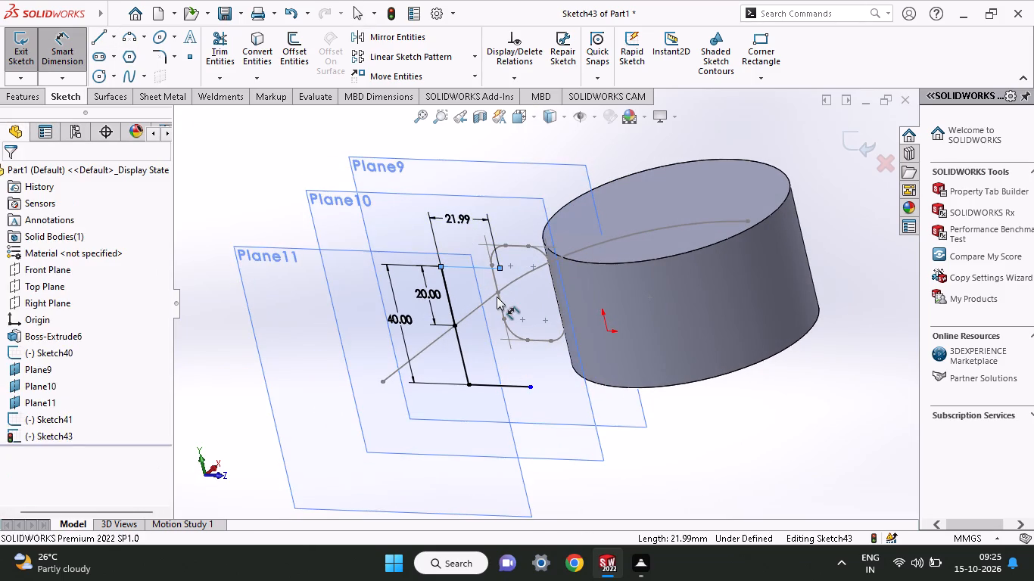
pyautogui.write('243')
pyautogui.press('BackSpace')
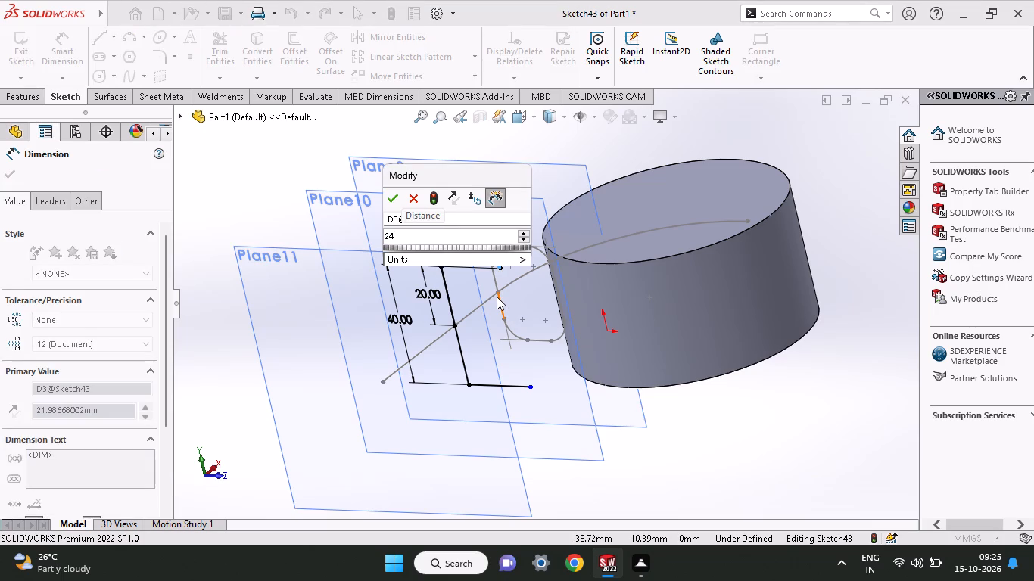
pyautogui.press('Return')
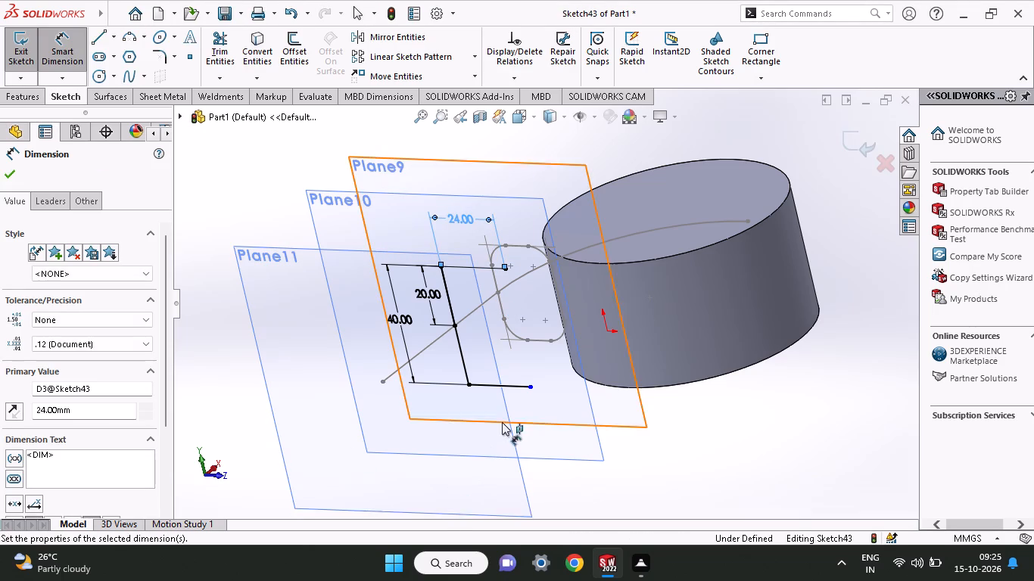
# Dimension the lower horizontal line's length as 24 mm.
pyautogui.moveTo(523, 387); pyautogui.dragTo(526, 396)
pyautogui.moveTo(544, 425); pyautogui.dragTo(548, 441)
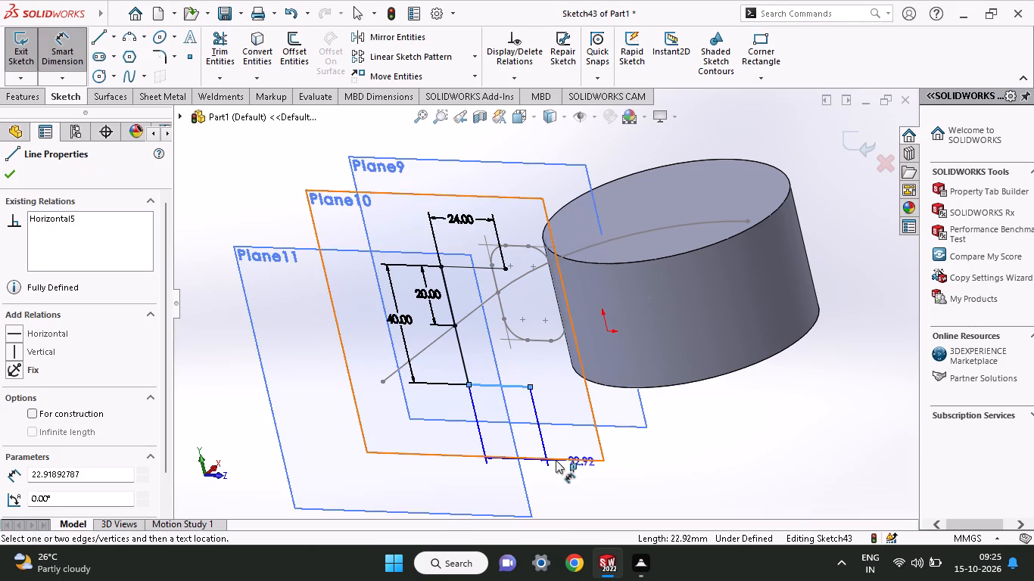
pyautogui.write('24')
pyautogui.press('Return')
pyautogui.click(586, 474)
pyautogui.click(614, 476)
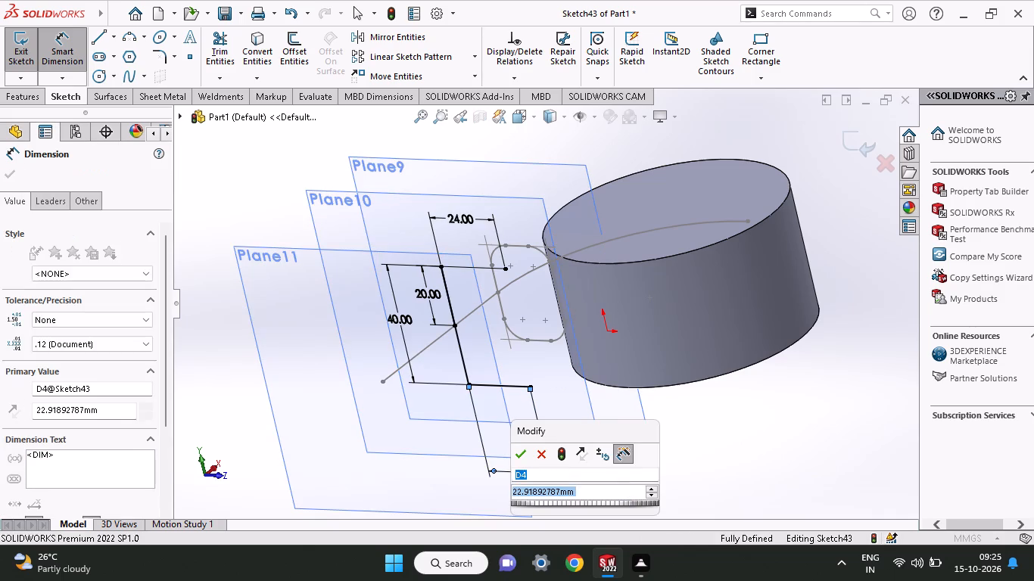
pyautogui.moveTo(584, 495); pyautogui.dragTo(475, 501)
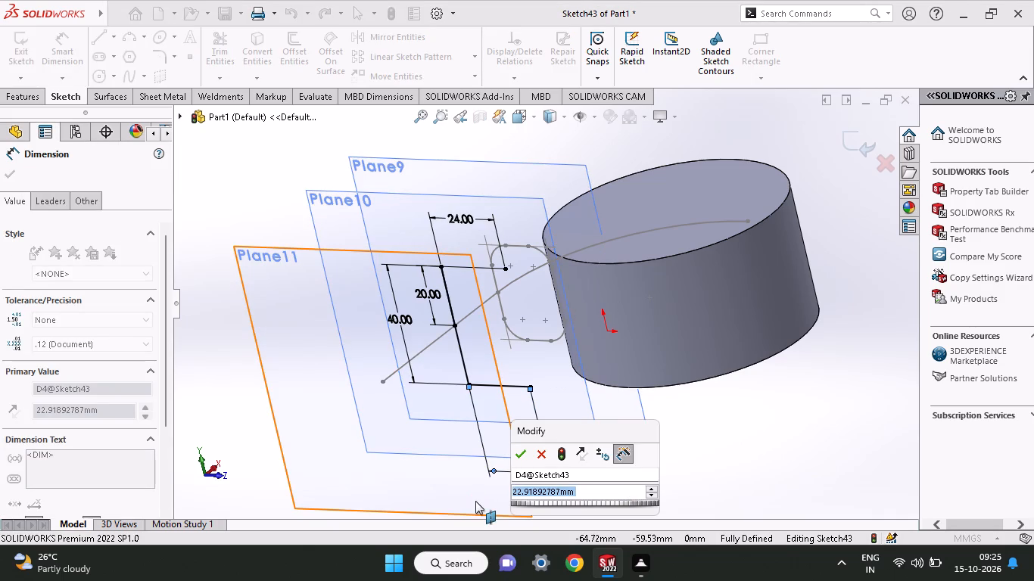
pyautogui.write('24')
pyautogui.press('Return')
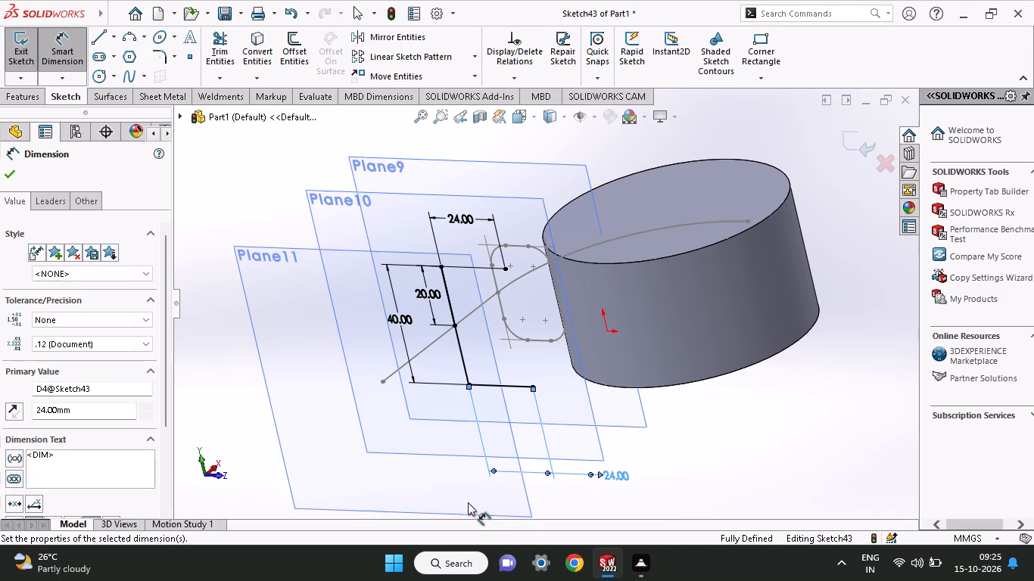
# Close the rectangular profile with a line joining the free ends of the upper and lower horizontal lines.
pyautogui.click(104, 30)
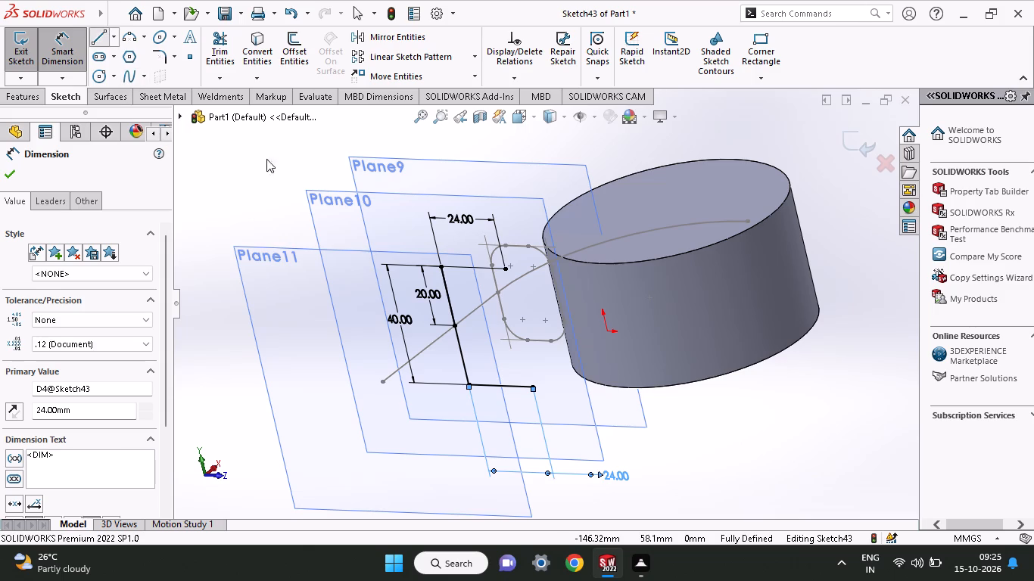
pyautogui.click(504, 265)
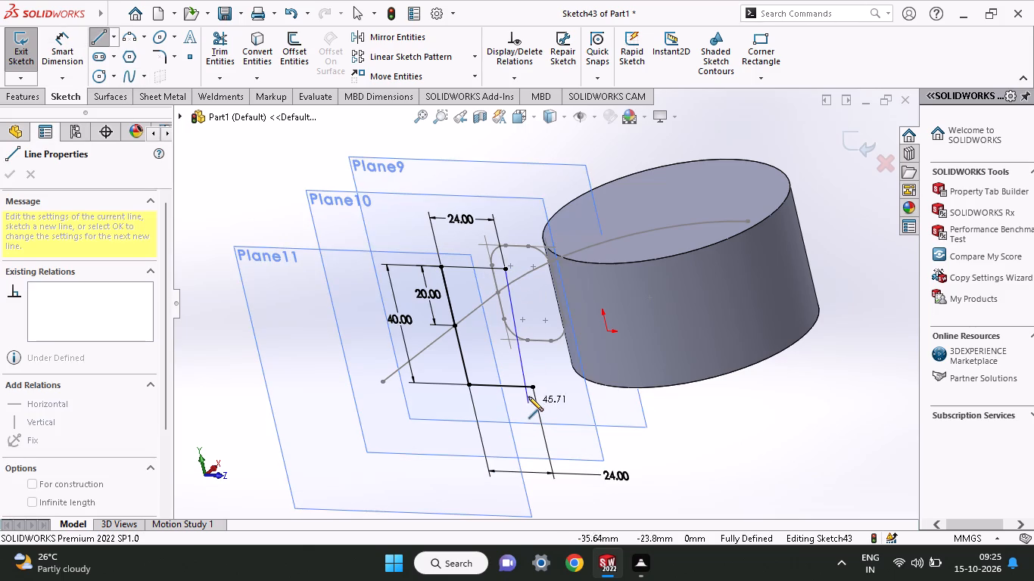
pyautogui.click(531, 385)
pyautogui.rightClick(559, 395)
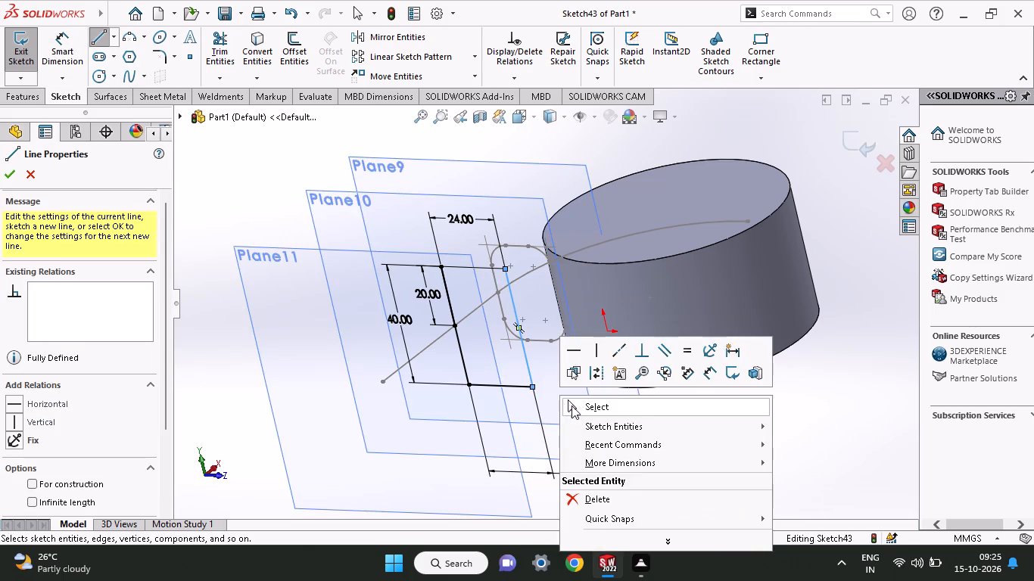
pyautogui.click(574, 405)
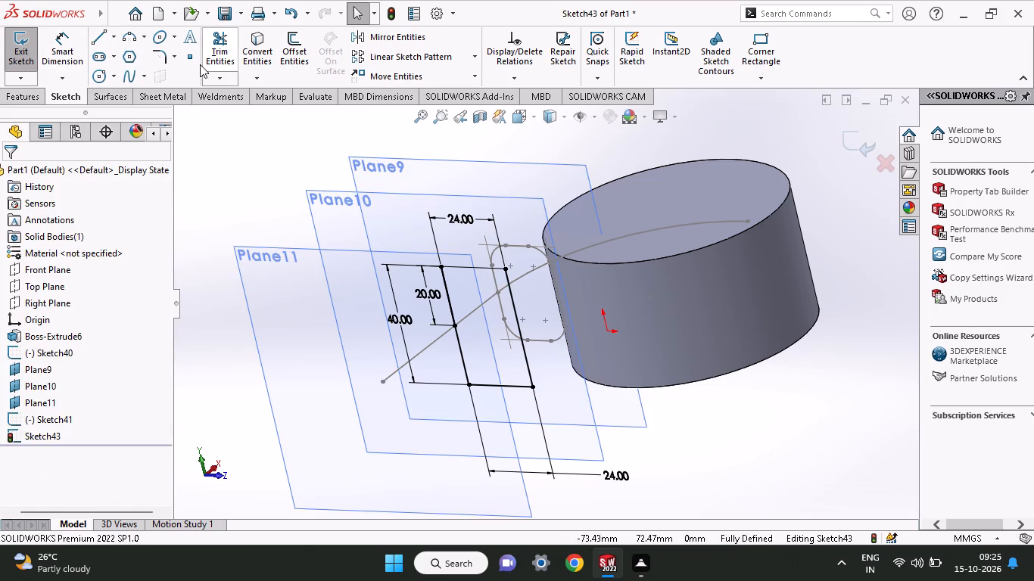
# Apply 7 mm sketch fillets to all four corners of the 40 by 24 mm rectangle.
pyautogui.click(151, 54)
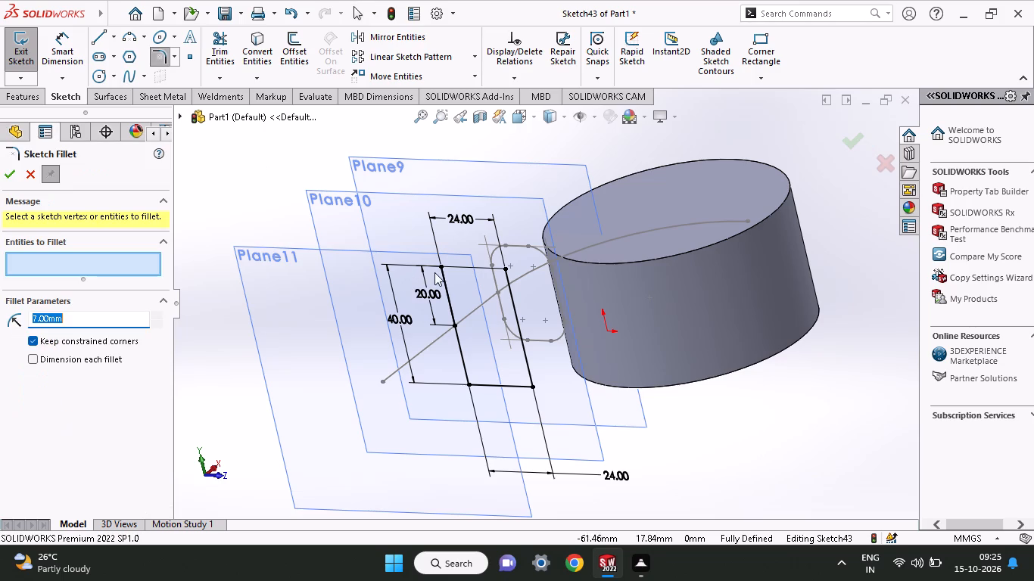
pyautogui.click(456, 265)
pyautogui.click(447, 281)
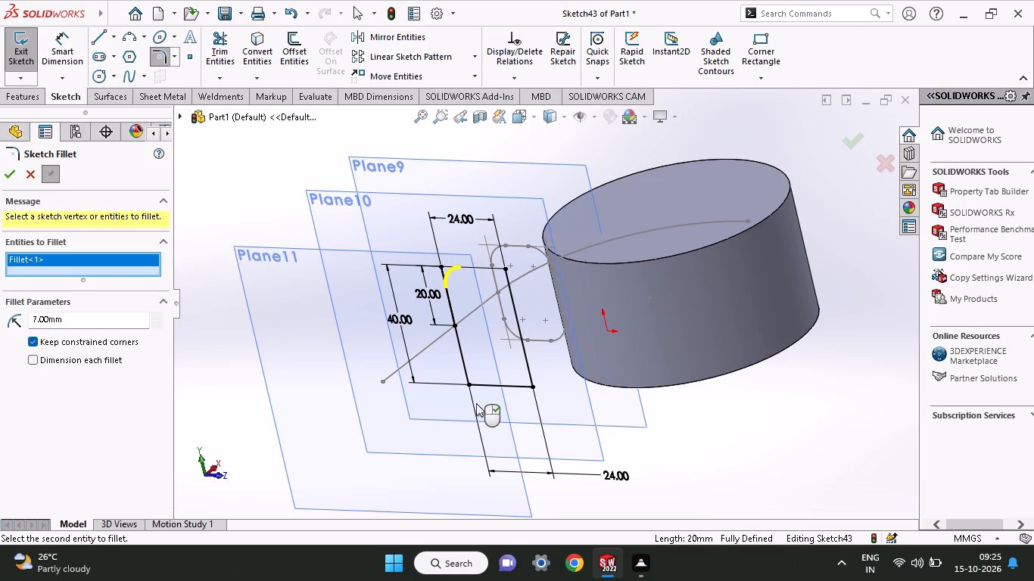
pyautogui.click(485, 384)
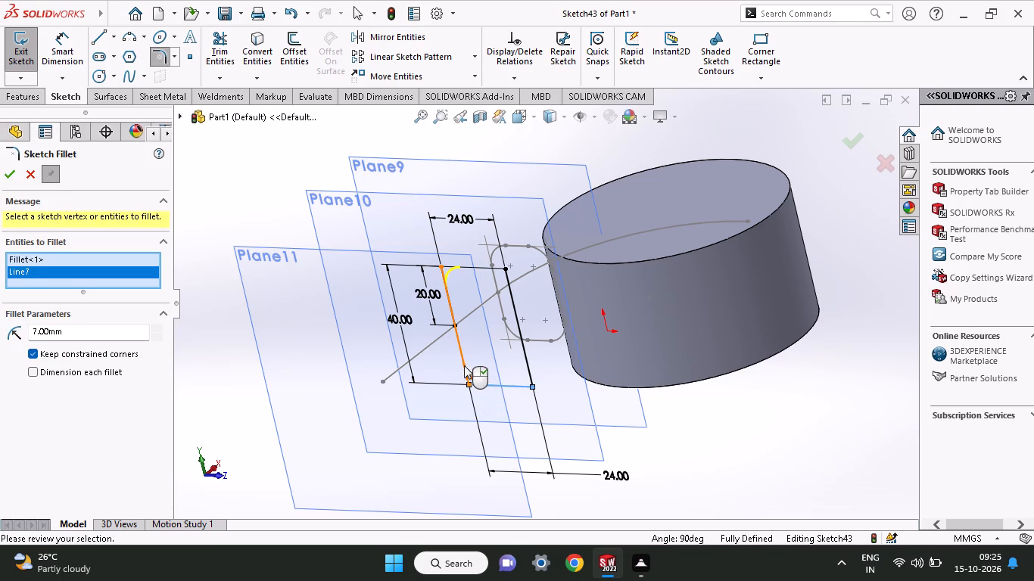
pyautogui.click(464, 365)
pyautogui.click(519, 384)
pyautogui.click(528, 369)
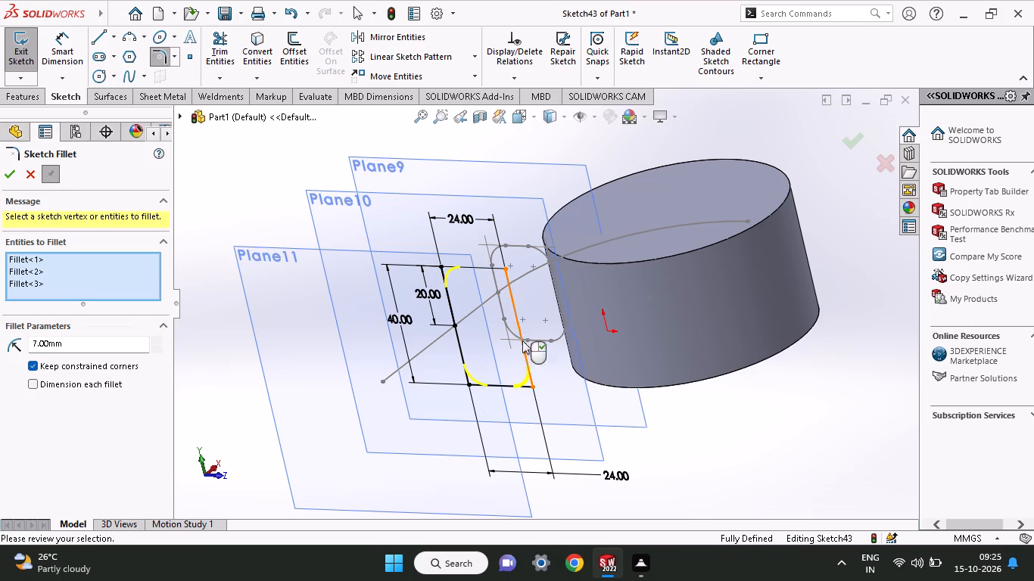
pyautogui.click(509, 295)
pyautogui.click(495, 272)
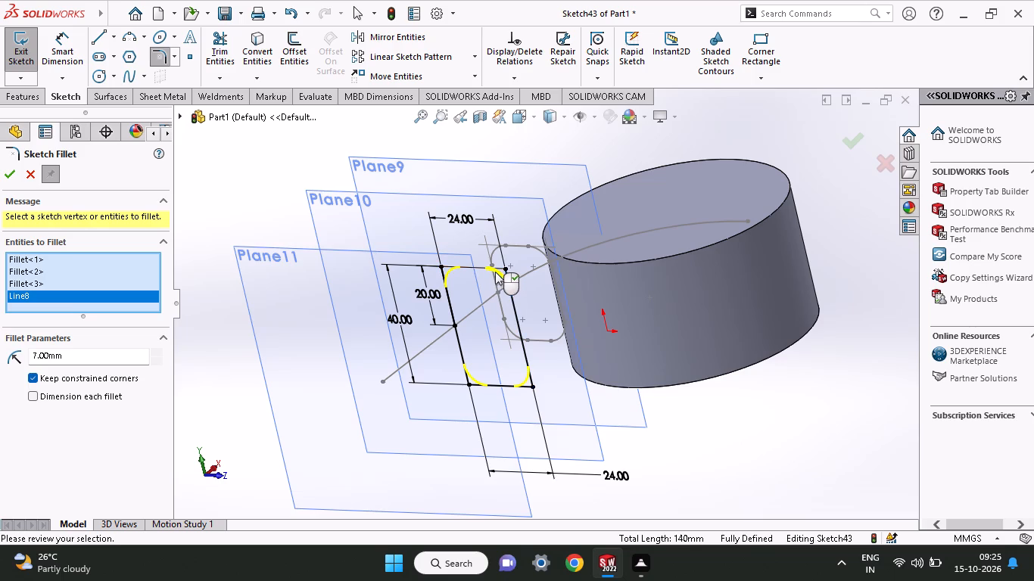
pyautogui.click(14, 172)
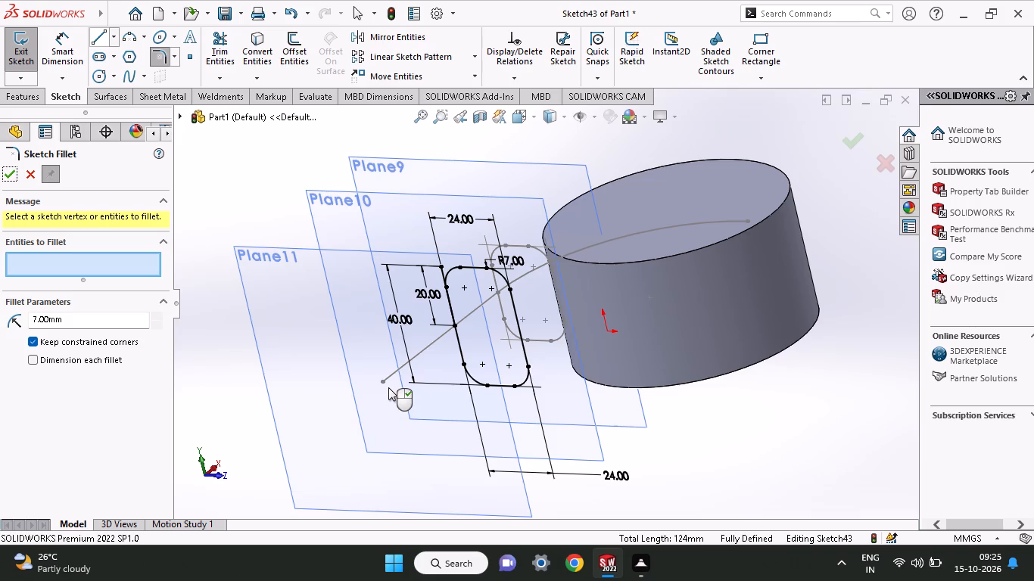
pyautogui.click(8, 168)
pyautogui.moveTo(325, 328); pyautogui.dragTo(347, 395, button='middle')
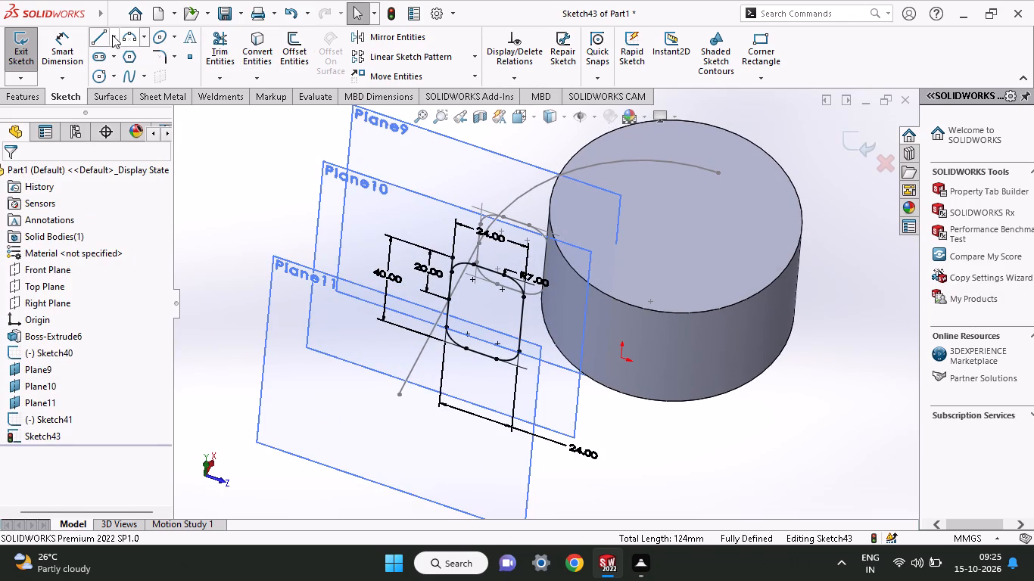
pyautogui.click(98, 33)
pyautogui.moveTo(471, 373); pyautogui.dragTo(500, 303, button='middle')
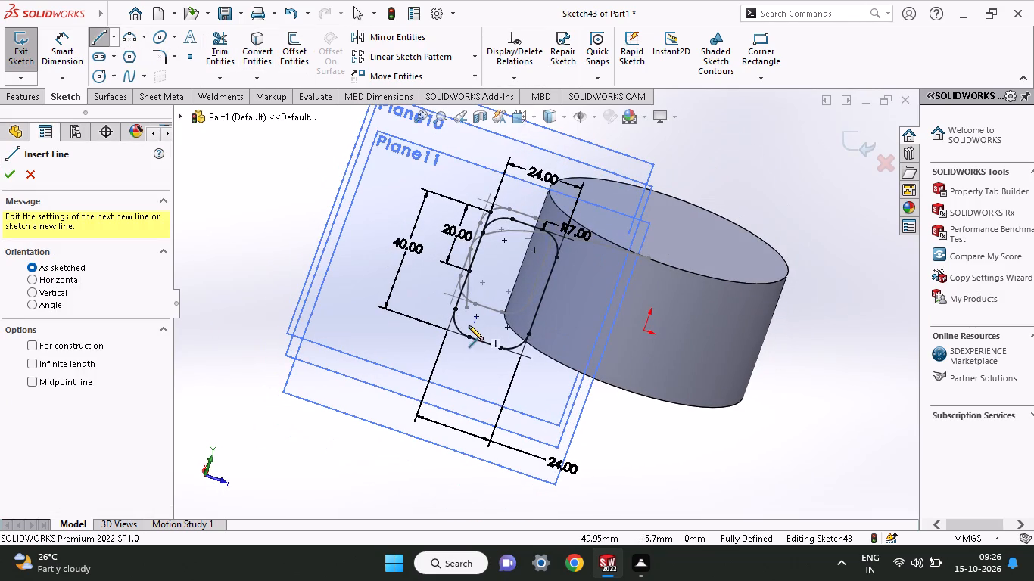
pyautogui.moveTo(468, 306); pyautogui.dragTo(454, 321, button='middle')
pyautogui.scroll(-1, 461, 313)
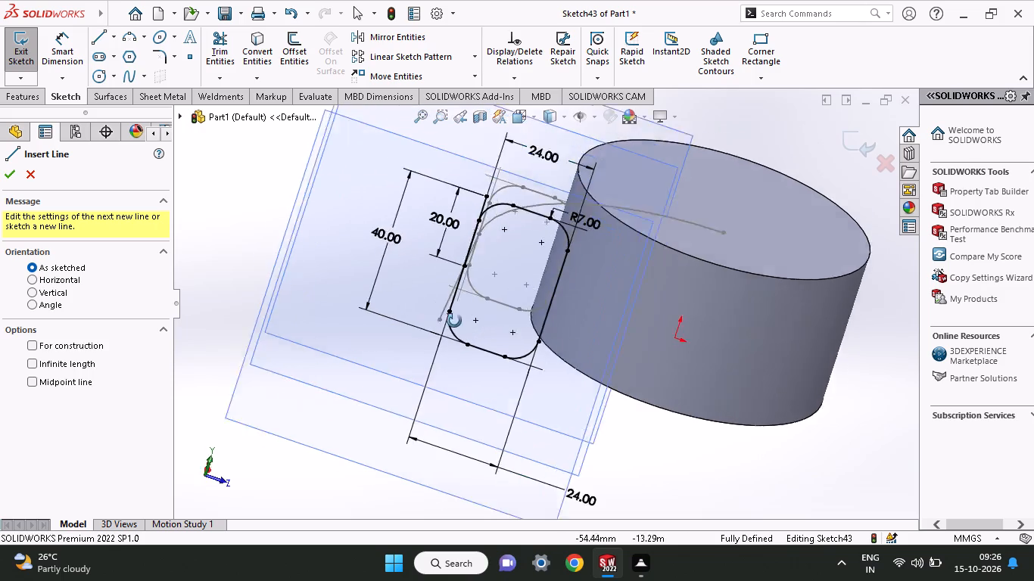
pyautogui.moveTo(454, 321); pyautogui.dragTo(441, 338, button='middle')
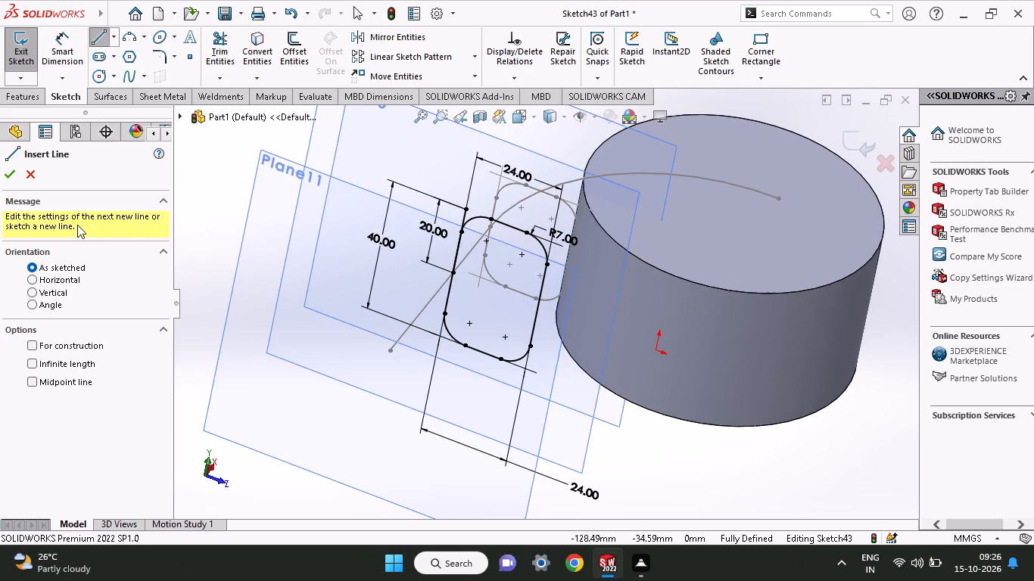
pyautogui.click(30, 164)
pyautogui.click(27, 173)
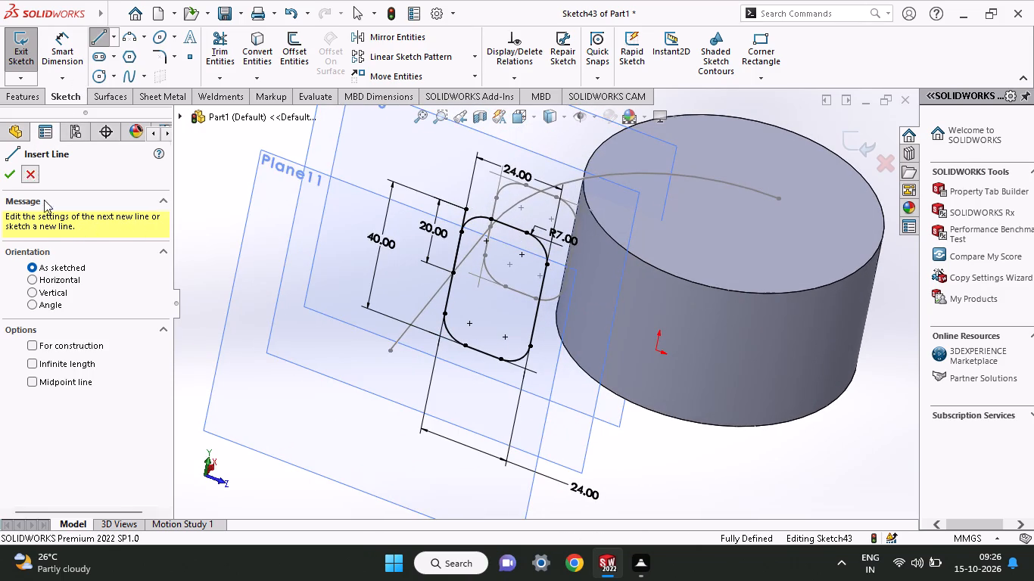
# Exit the filleted profile sketch and open a new sketch on Plane11.
pyautogui.click(255, 338)
pyautogui.click(311, 315)
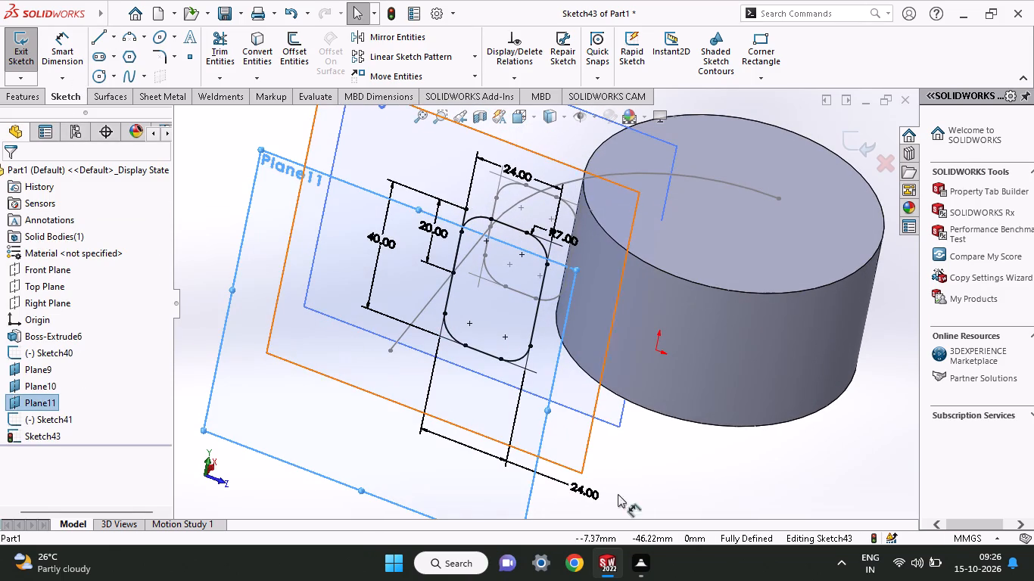
pyautogui.rightClick(746, 427)
pyautogui.click(681, 467)
pyautogui.rightClick(681, 467)
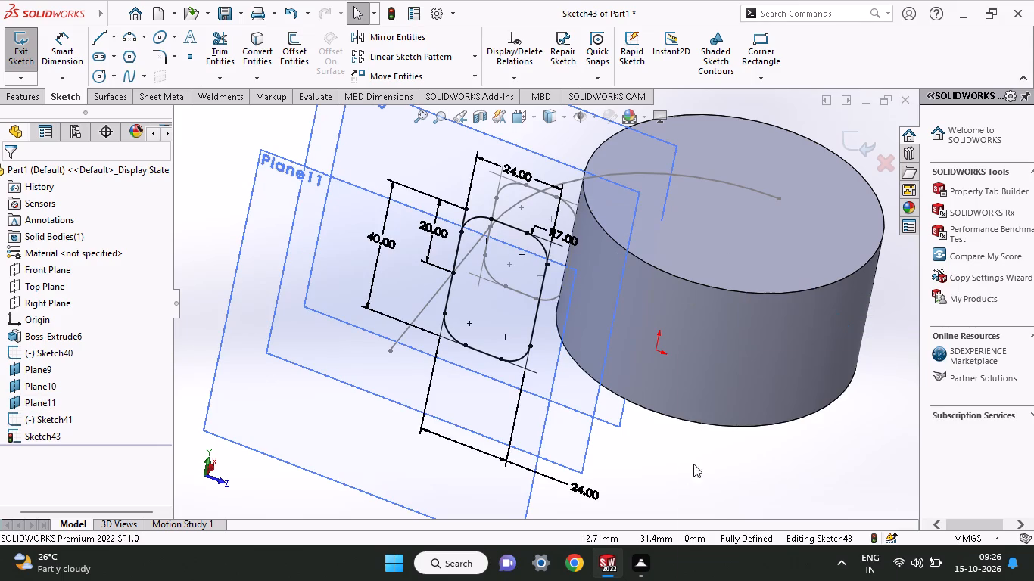
pyautogui.scroll(1, 752, 449)
pyautogui.click(853, 358)
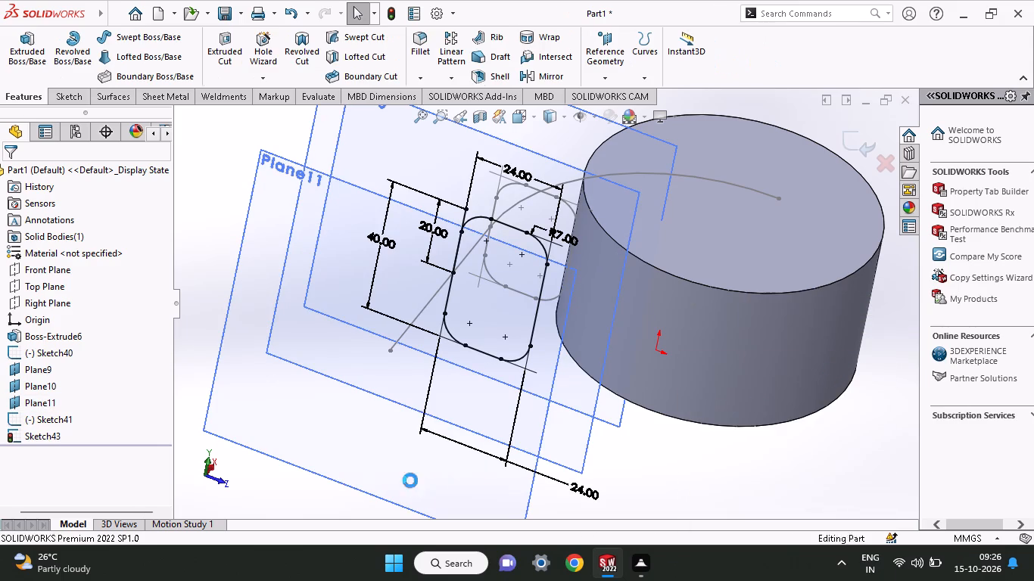
pyautogui.click(410, 480)
pyautogui.click(475, 443)
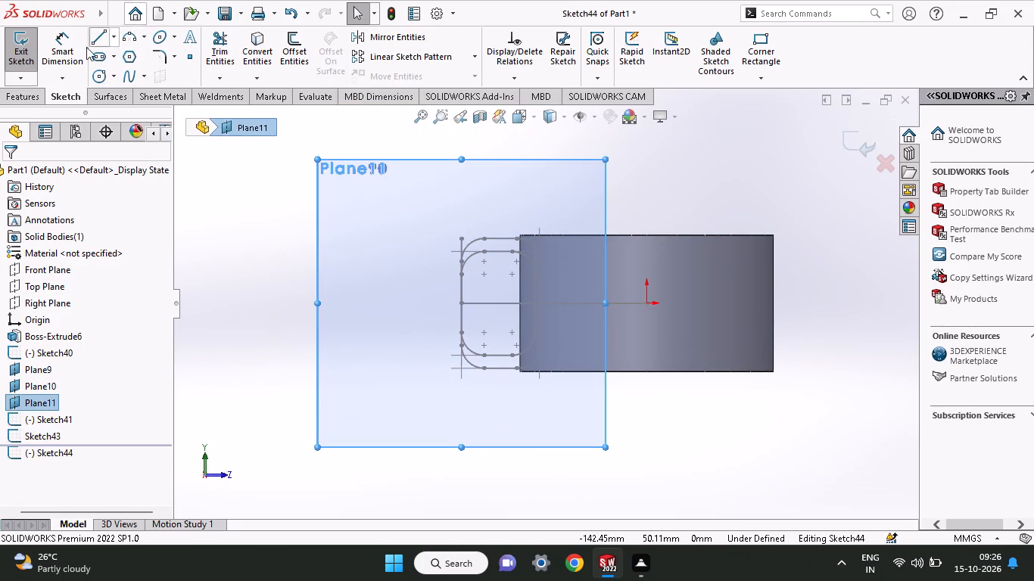
# Draw vertical lines through the path curve's outer end, reaching about 25.4 mm above and about 28.4 mm below it.
pyautogui.click(100, 39)
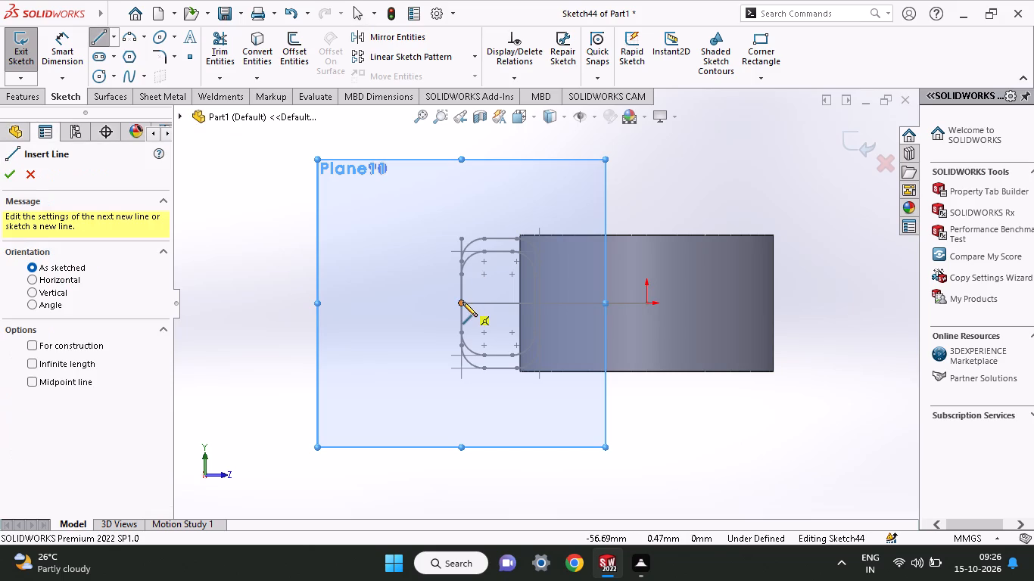
pyautogui.click(462, 302)
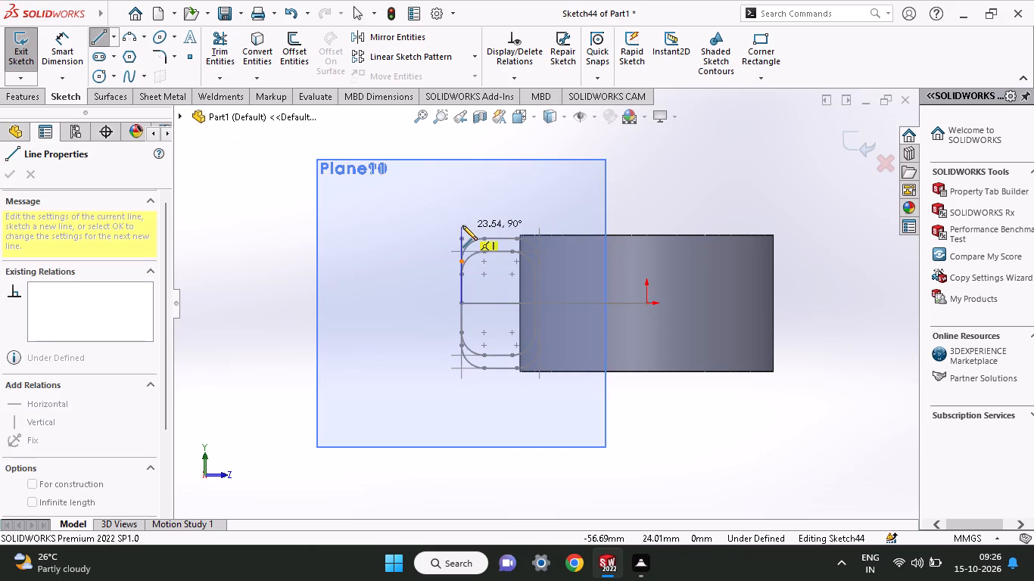
pyautogui.click(462, 221)
pyautogui.click(462, 396)
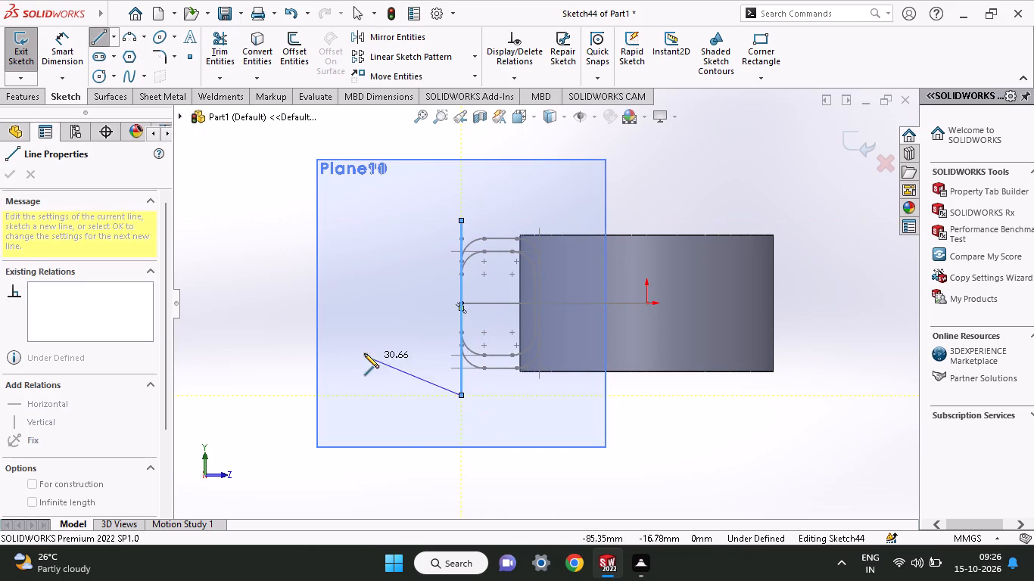
pyautogui.rightClick(364, 353)
pyautogui.click(385, 359)
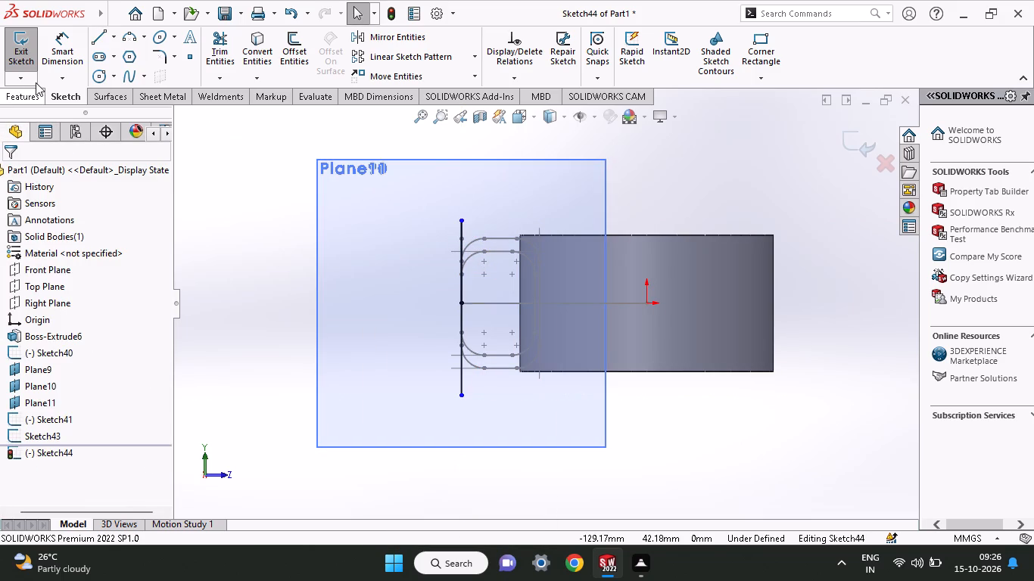
# Dimension the distance from the path's end point to the vertical line's upper endpoint as 24 mm.
pyautogui.click(55, 57)
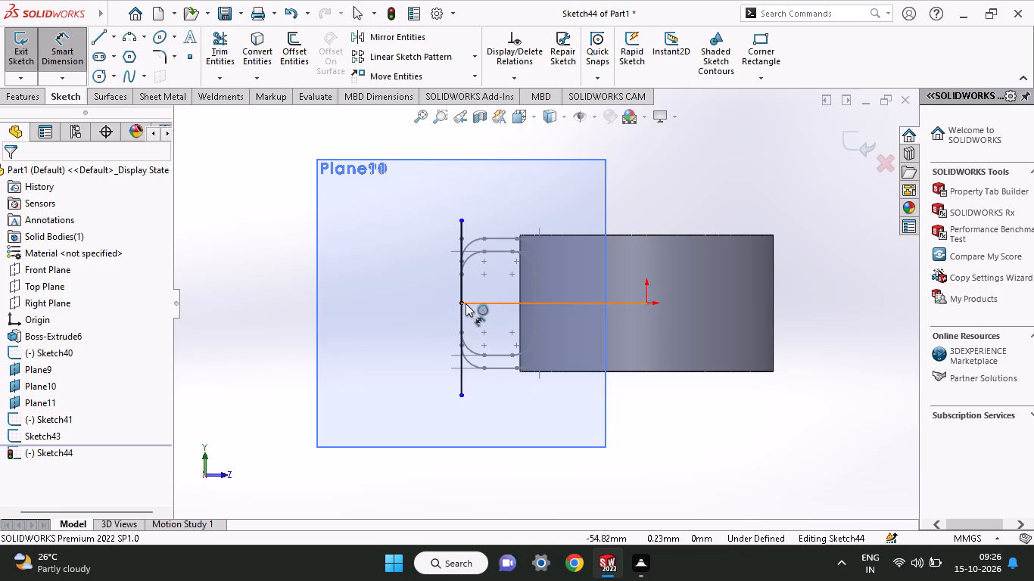
pyautogui.click(464, 303)
pyautogui.click(462, 216)
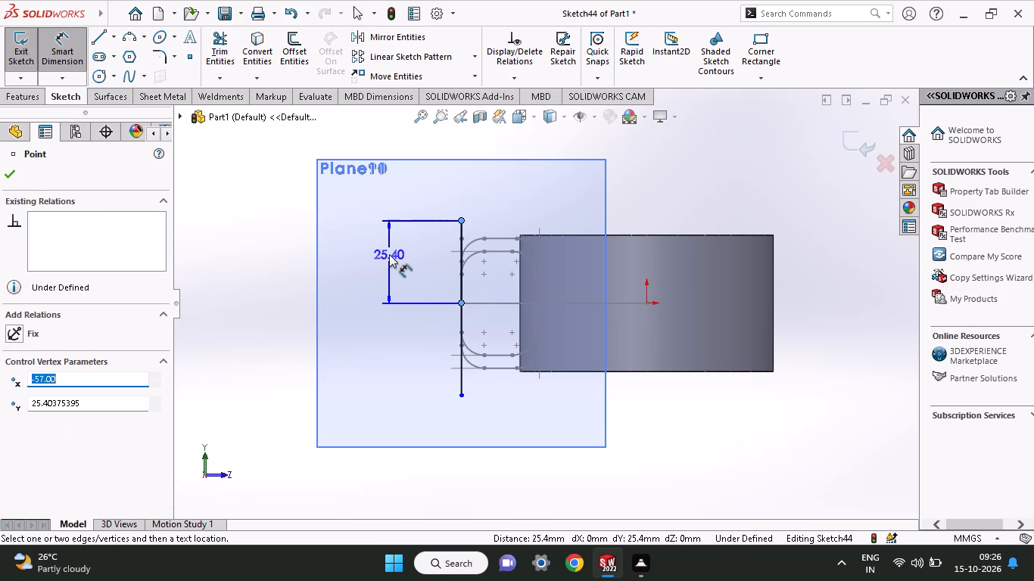
pyautogui.click(389, 254)
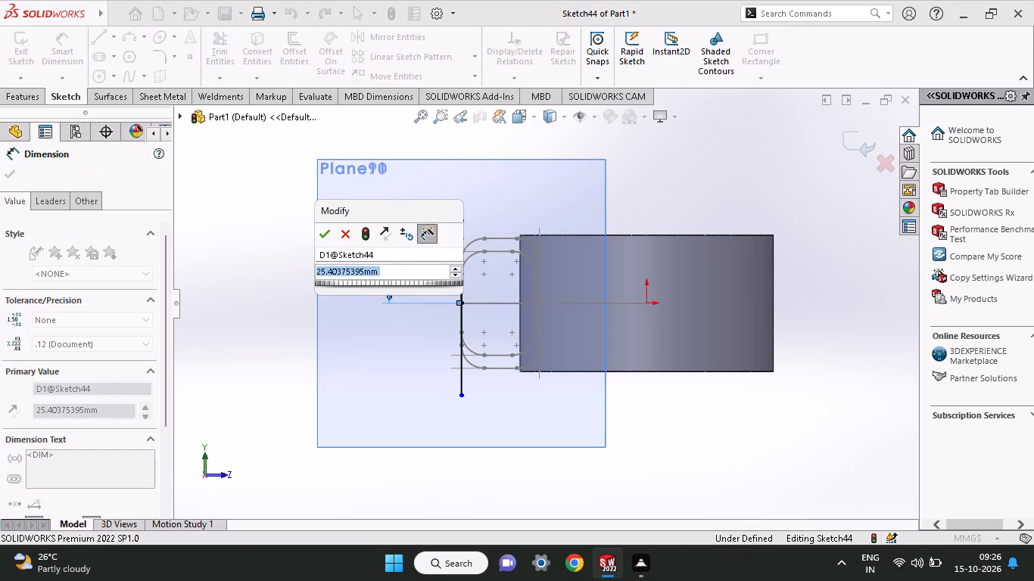
pyautogui.write('24')
pyautogui.press('Return')
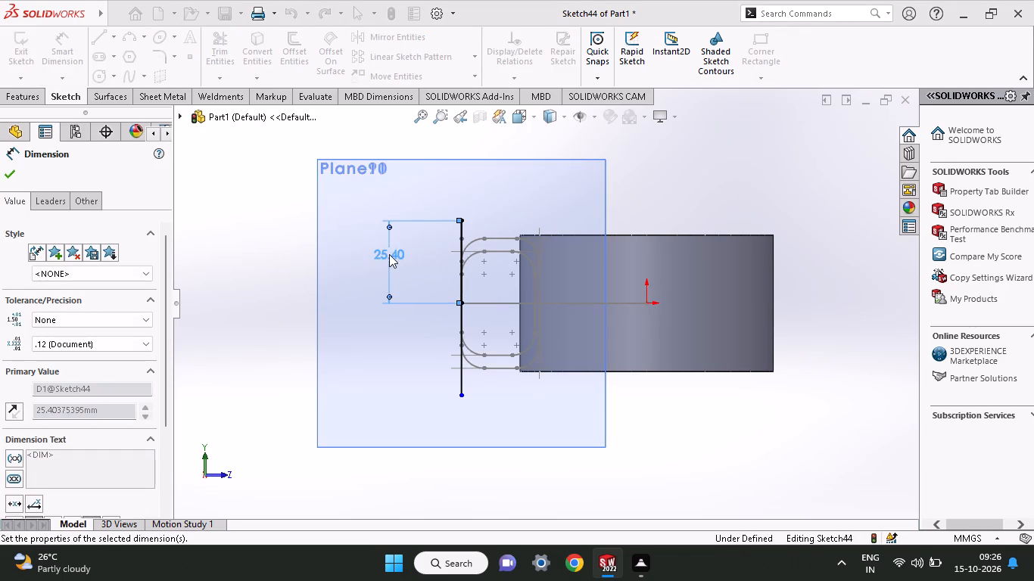
# Dimension the distance from the path's end point to the vertical line's lower endpoint as 24 mm.
pyautogui.click(461, 396)
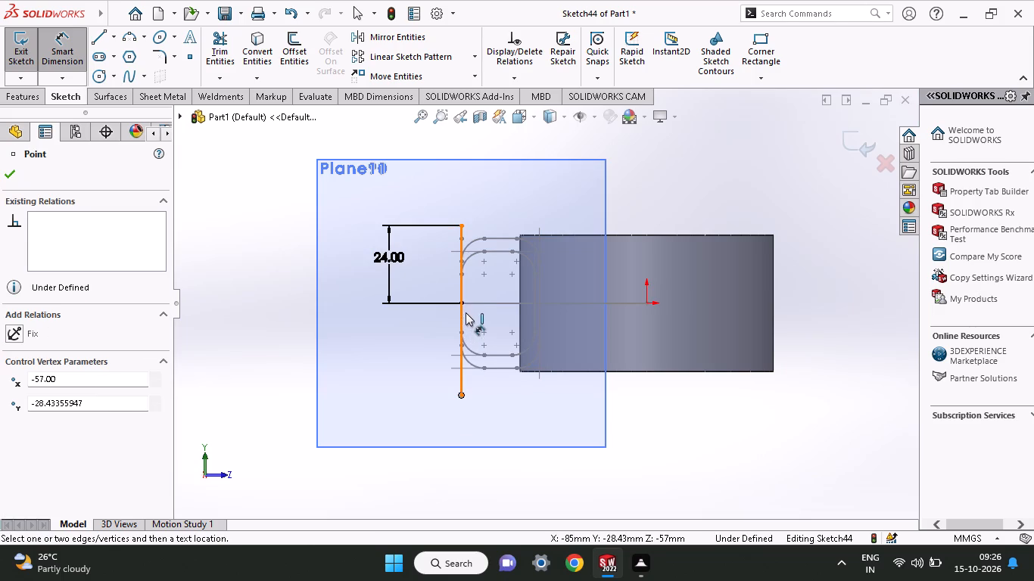
pyautogui.click(466, 306)
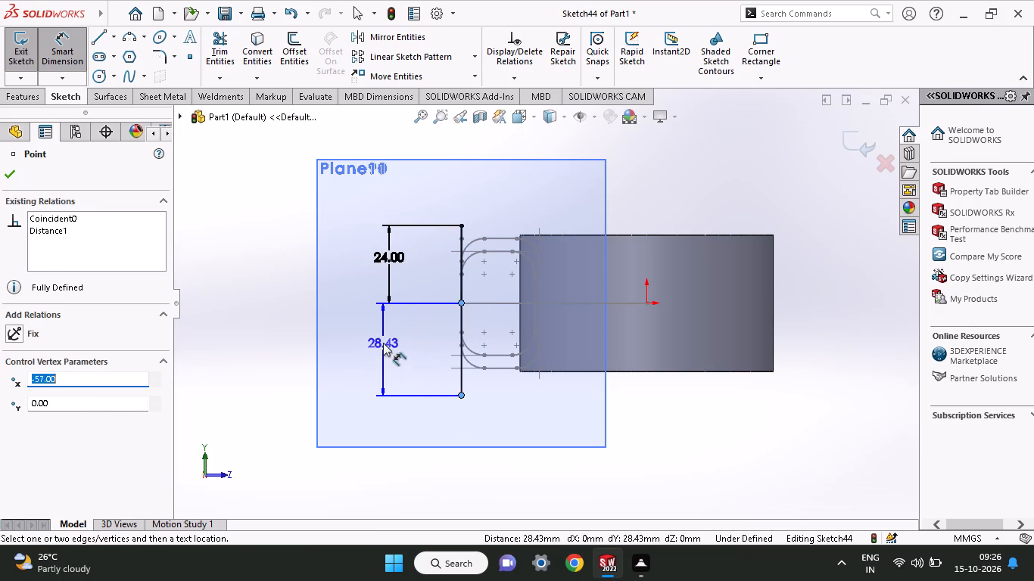
pyautogui.click(391, 336)
pyautogui.write('24')
pyautogui.press('Return')
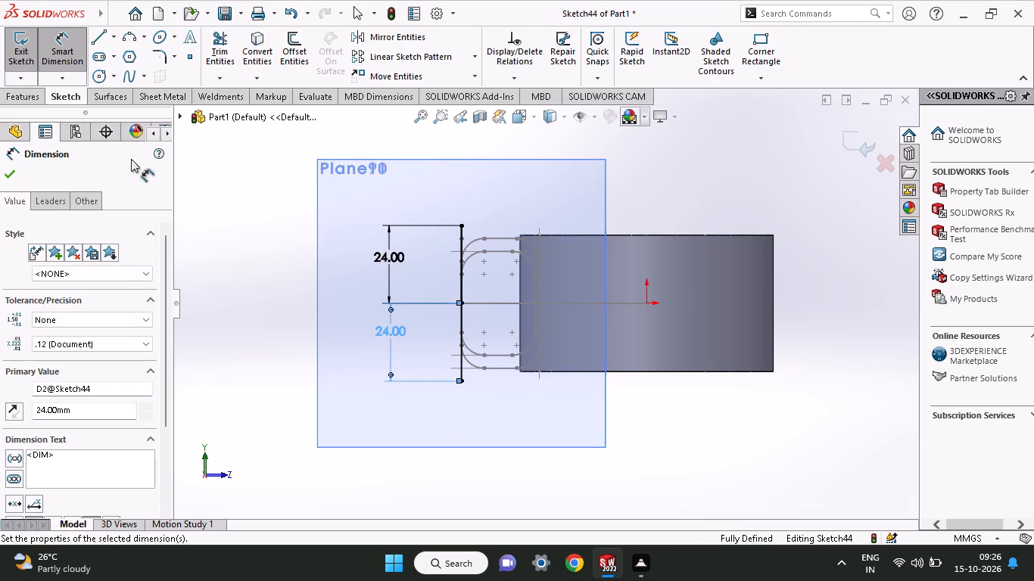
# Draw the upper, far-side and lower lines to close the 48 mm tall rectangle on Plane11, about 28.75 mm wide.
pyautogui.click(101, 36)
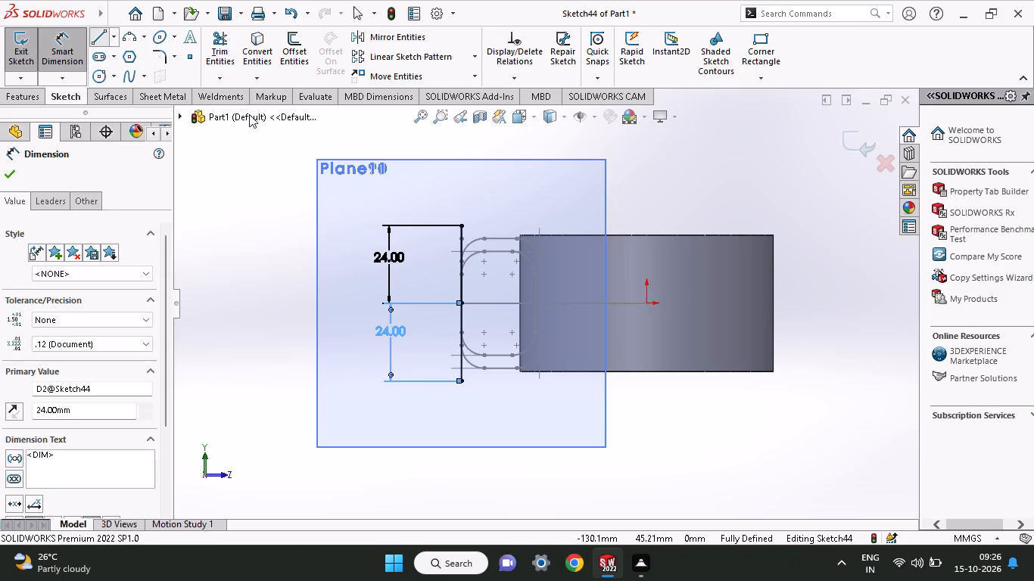
pyautogui.click(459, 223)
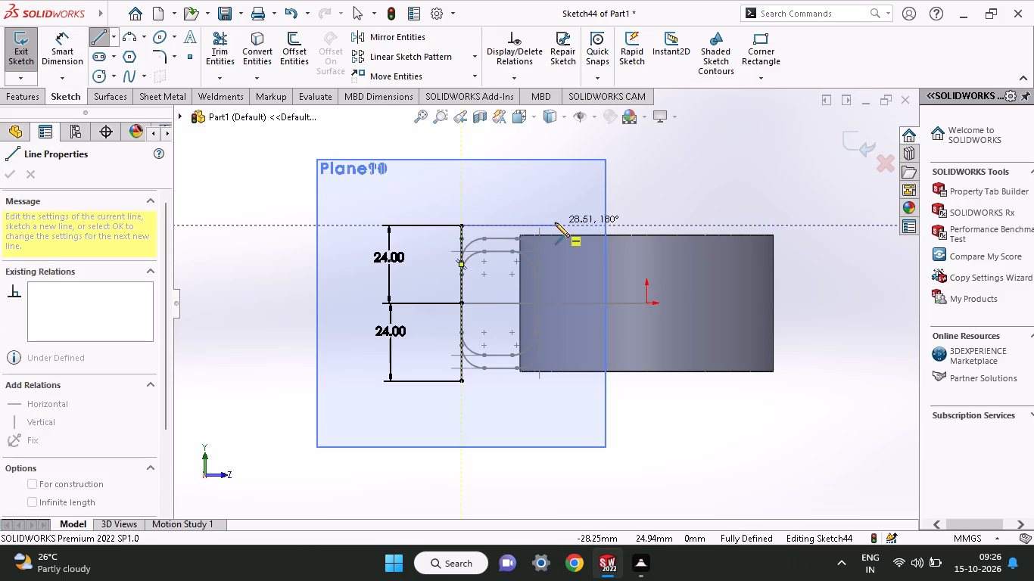
pyautogui.click(555, 222)
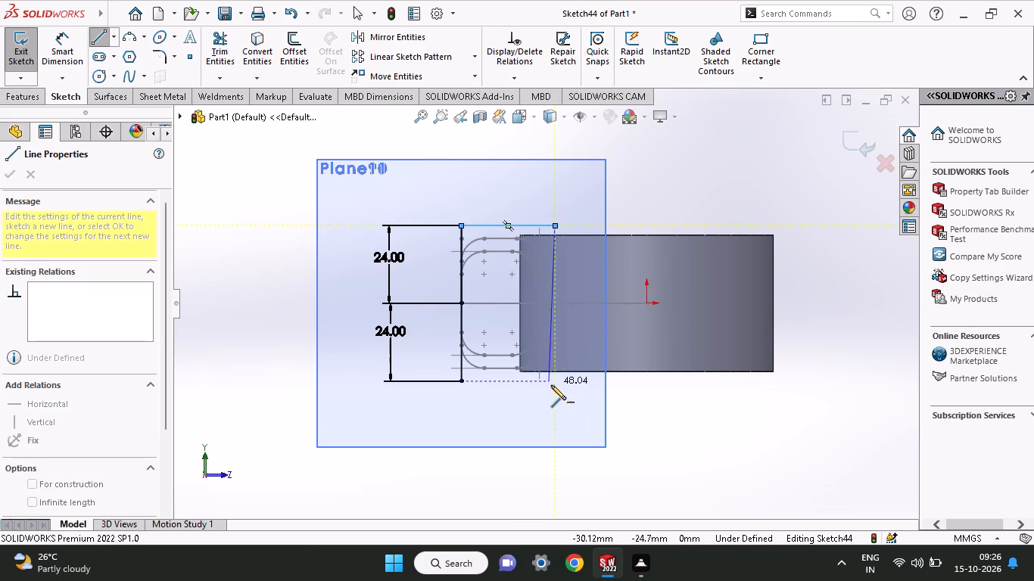
pyautogui.click(557, 385)
pyautogui.click(466, 382)
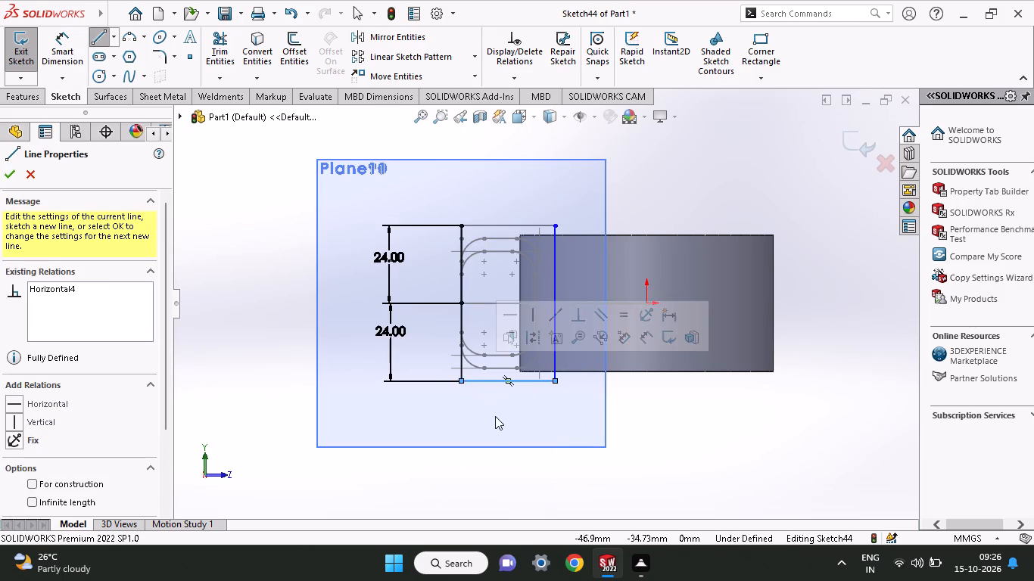
pyautogui.rightClick(495, 416)
pyautogui.click(512, 418)
pyautogui.rightClick(512, 423)
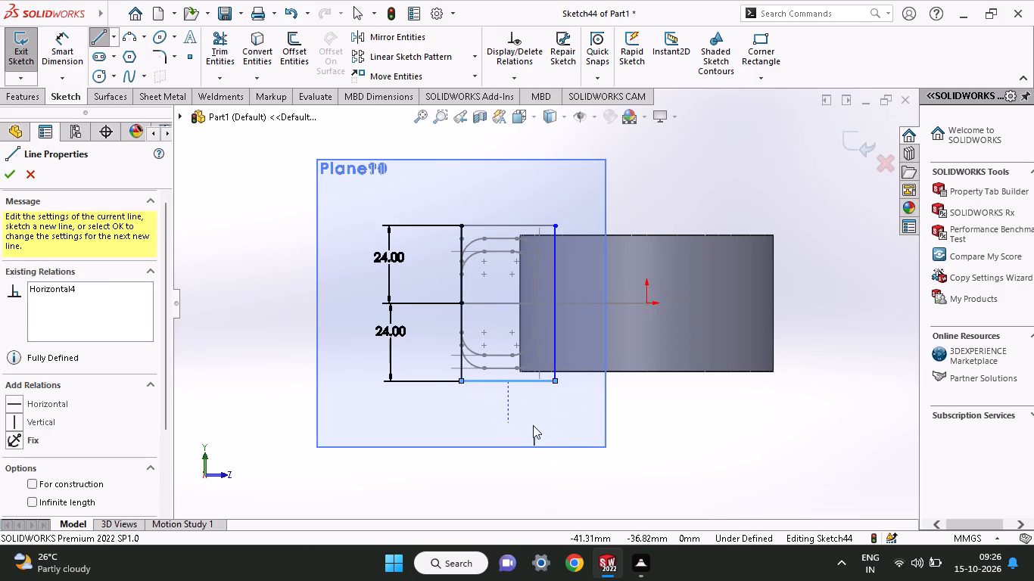
pyautogui.click(533, 429)
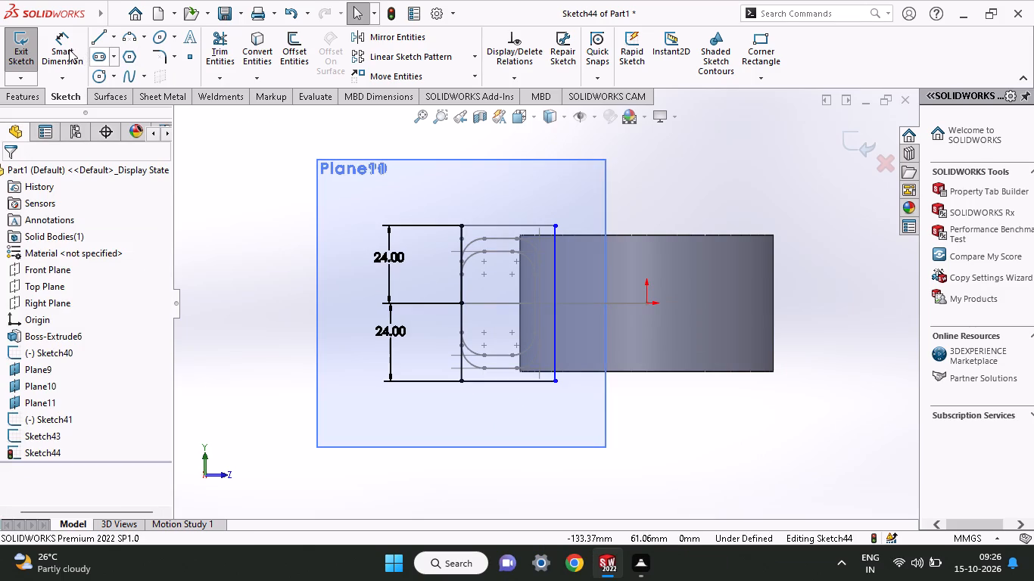
# Dimension the rectangle's upper horizontal line as 35 mm.
pyautogui.click(69, 49)
pyautogui.click(478, 225)
pyautogui.click(480, 188)
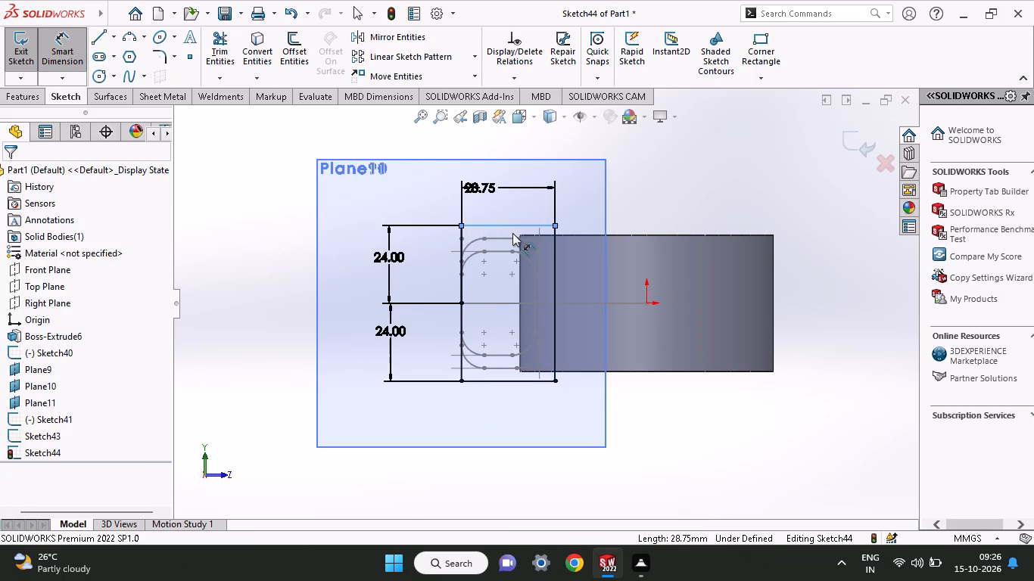
pyautogui.write('35')
pyautogui.press('Return')
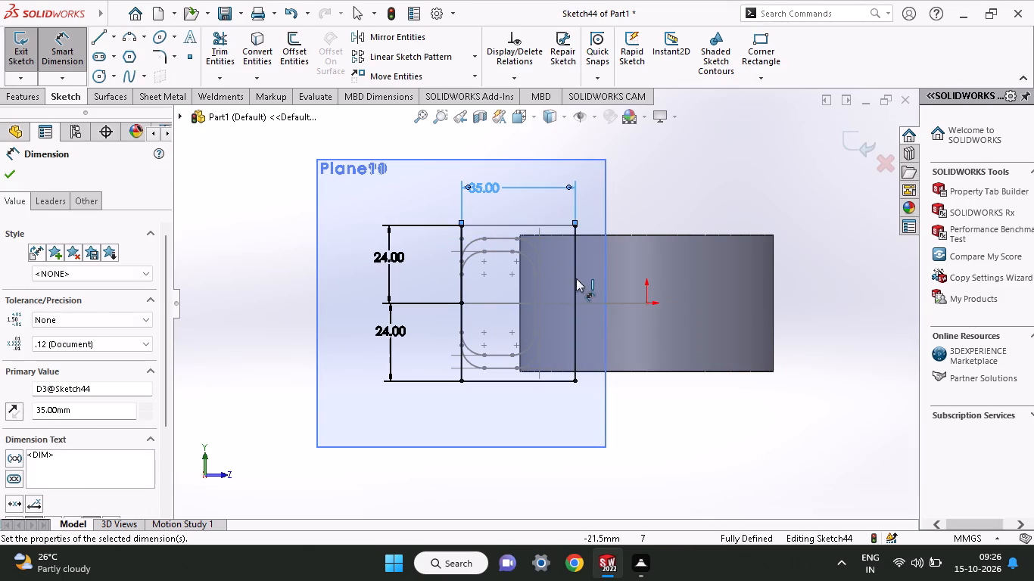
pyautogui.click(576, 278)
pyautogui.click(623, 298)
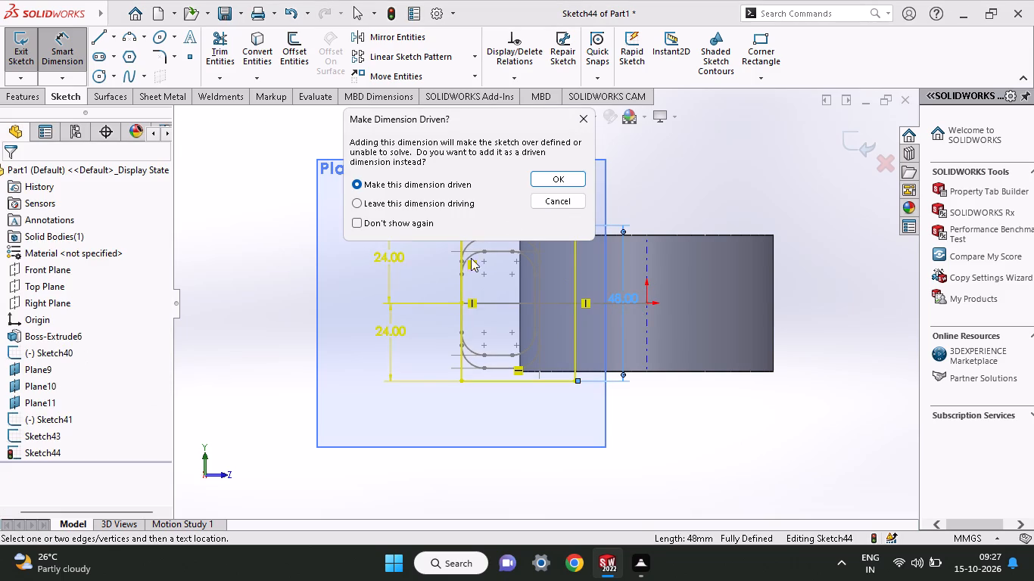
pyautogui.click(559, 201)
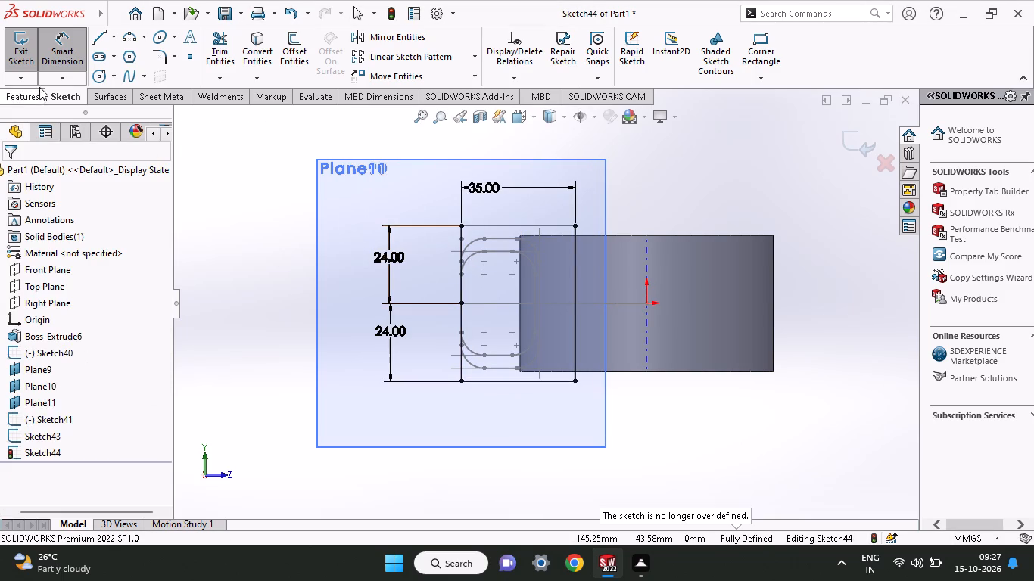
# Fillet all four corners of the 35 mm wide rectangle with a 7 mm radius.
pyautogui.click(160, 59)
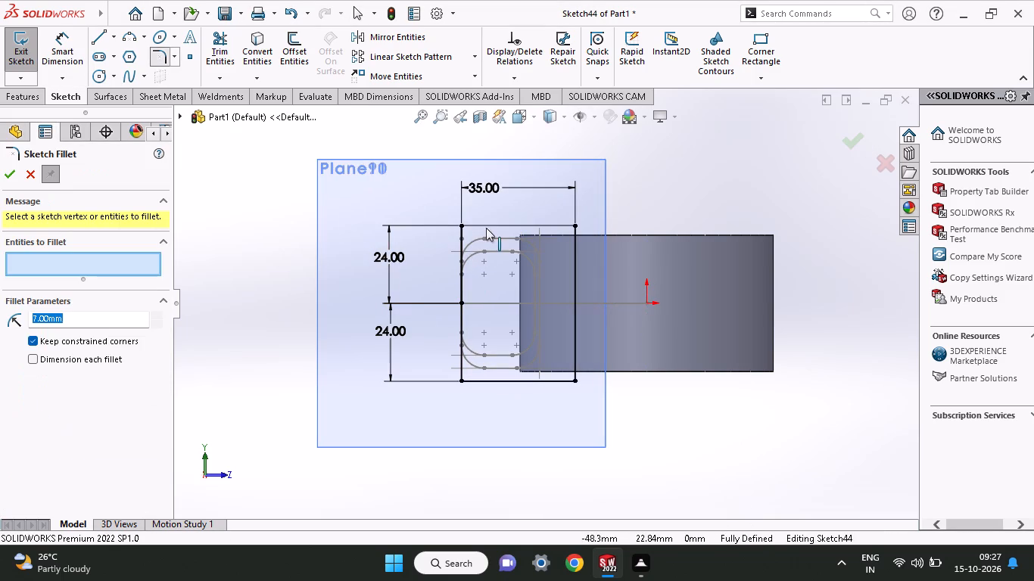
pyautogui.click(485, 226)
pyautogui.click(463, 244)
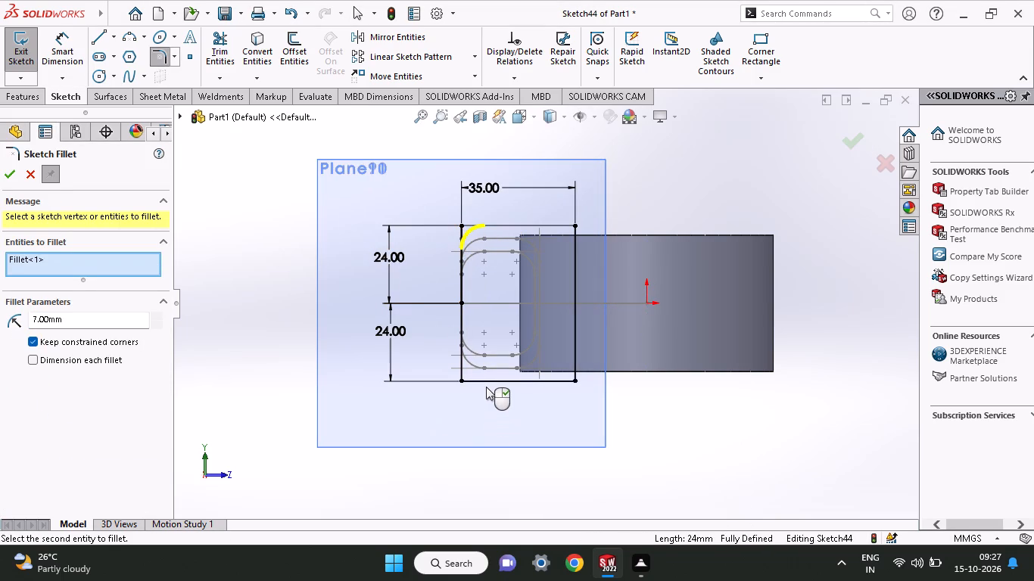
pyautogui.click(487, 384)
pyautogui.click(459, 359)
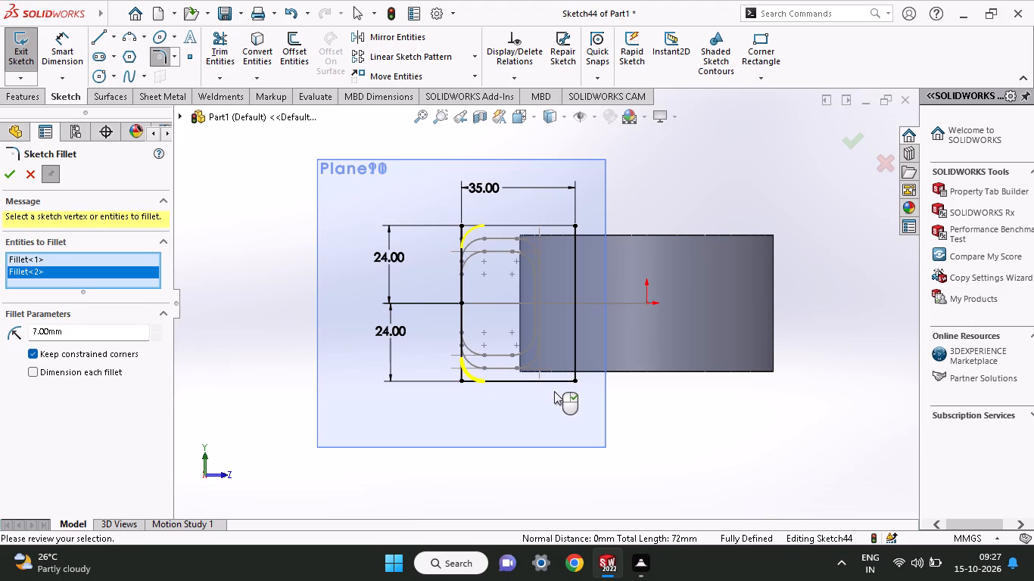
pyautogui.click(560, 384)
pyautogui.click(574, 351)
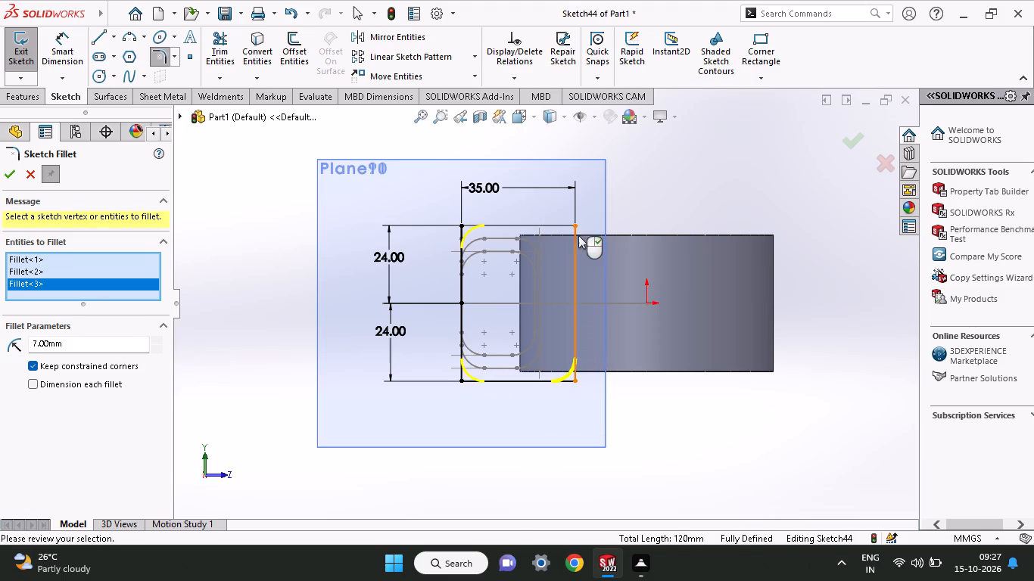
pyautogui.click(578, 240)
pyautogui.click(568, 225)
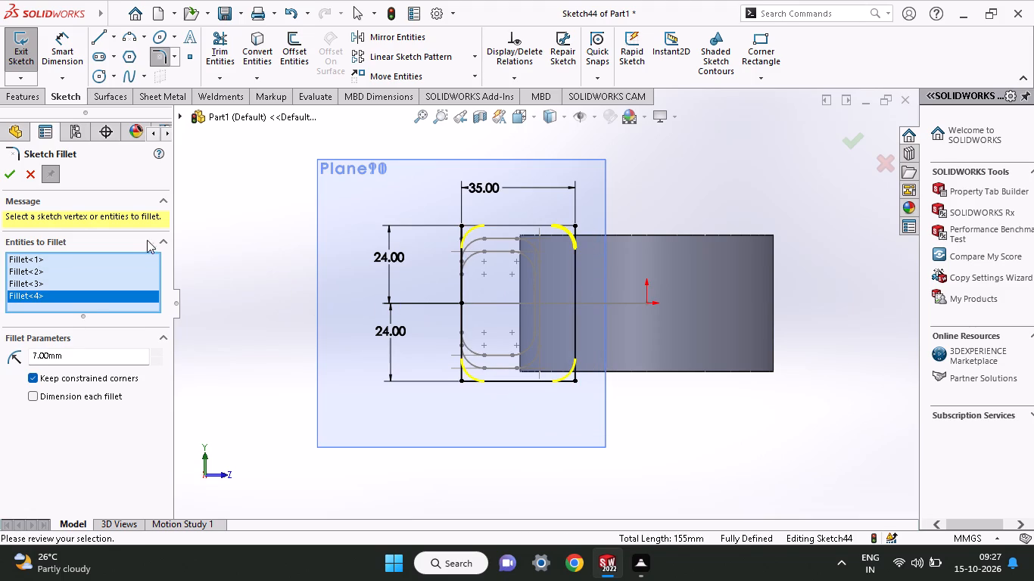
pyautogui.click(2, 178)
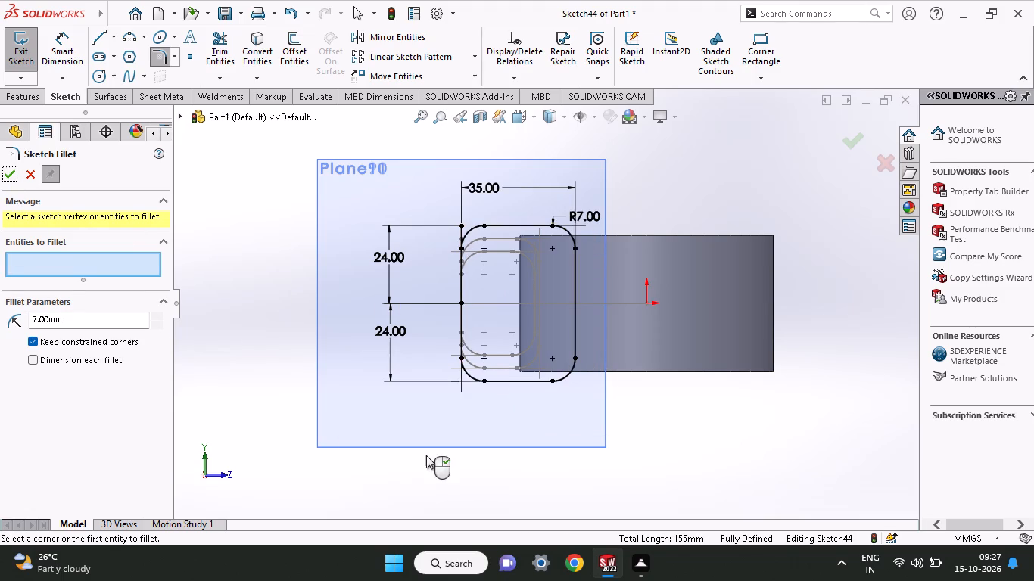
pyautogui.moveTo(426, 455); pyautogui.dragTo(423, 238, button='middle')
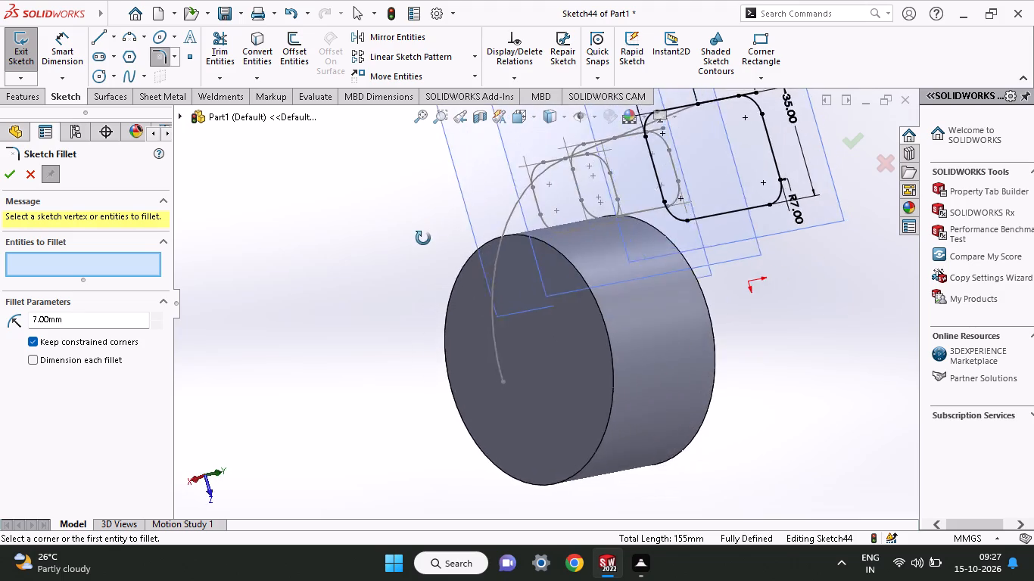
pyautogui.moveTo(423, 238); pyautogui.dragTo(468, 297, button='middle')
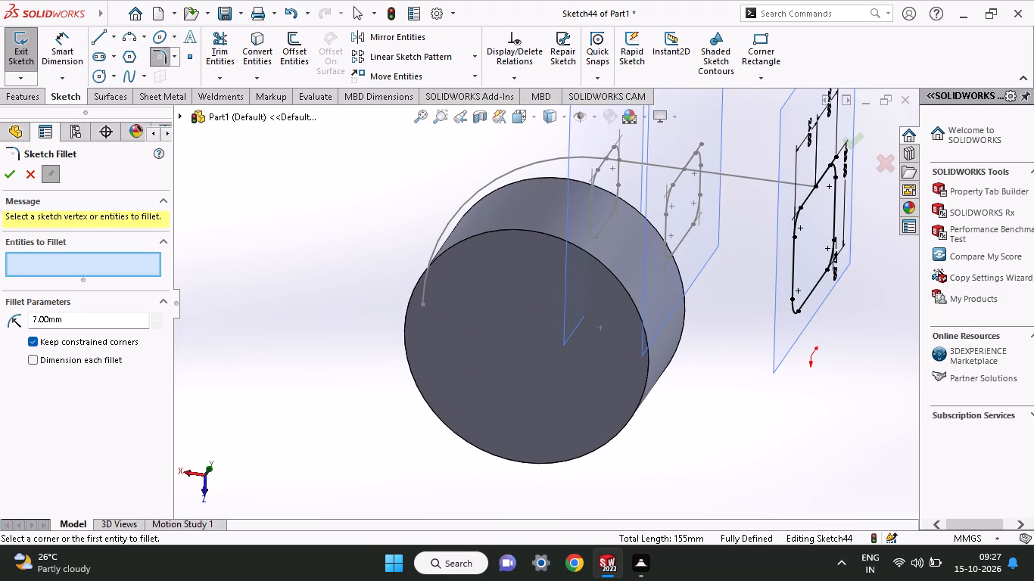
pyautogui.click(7, 177)
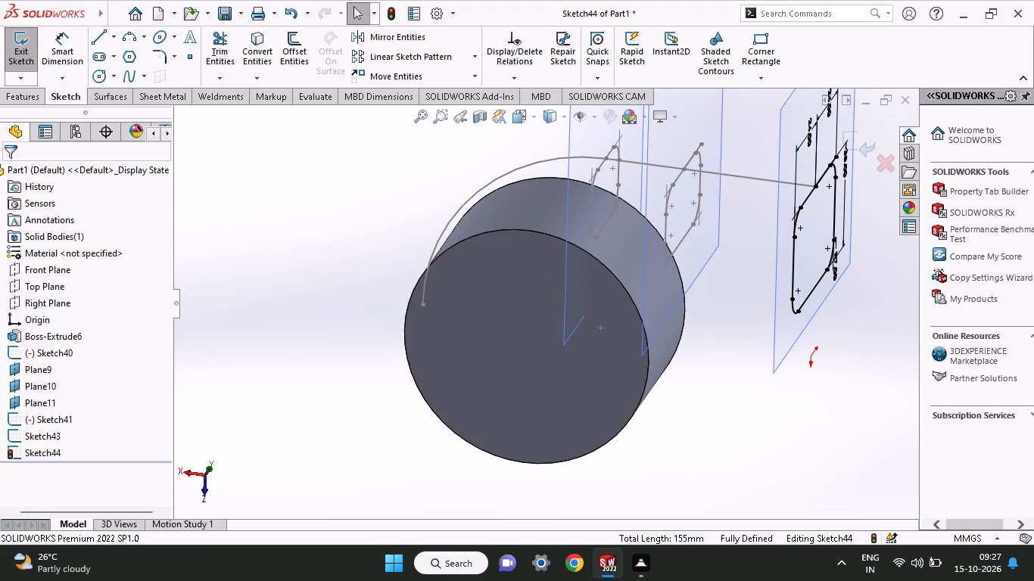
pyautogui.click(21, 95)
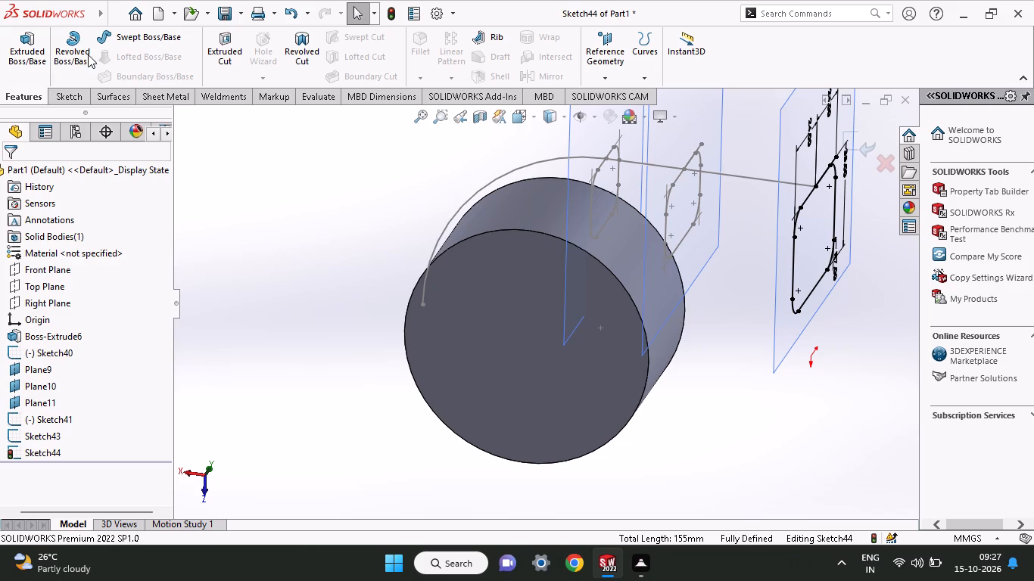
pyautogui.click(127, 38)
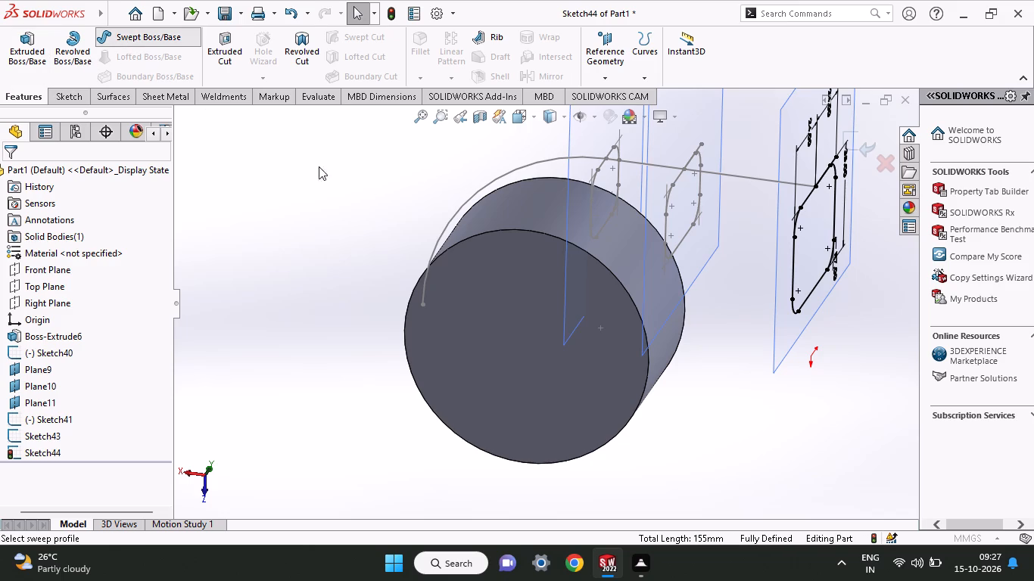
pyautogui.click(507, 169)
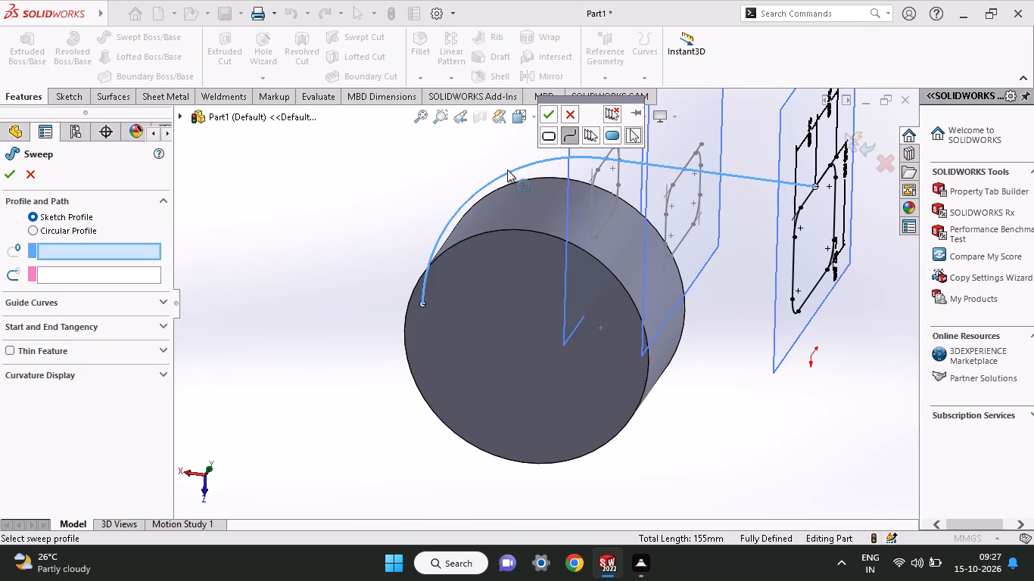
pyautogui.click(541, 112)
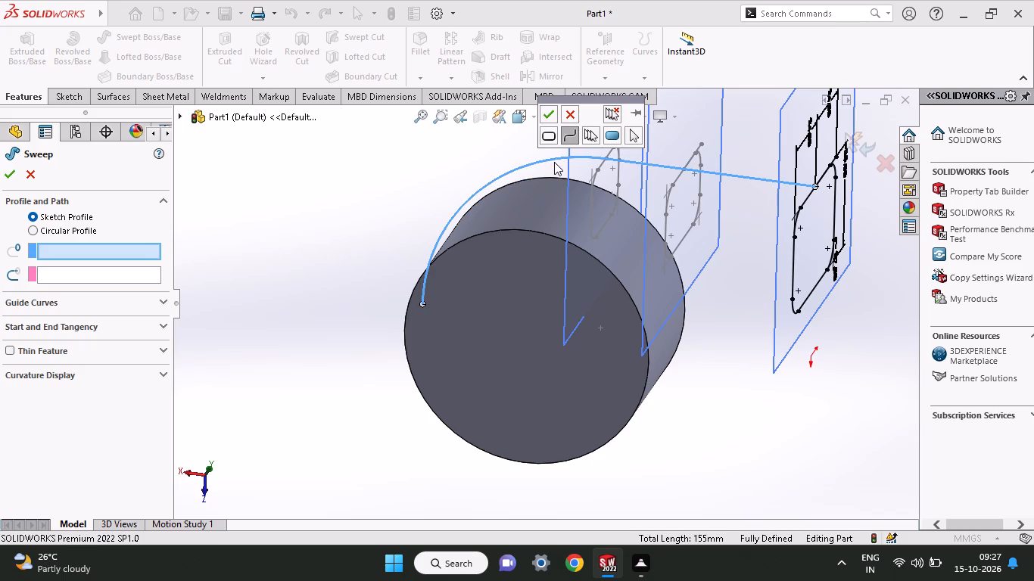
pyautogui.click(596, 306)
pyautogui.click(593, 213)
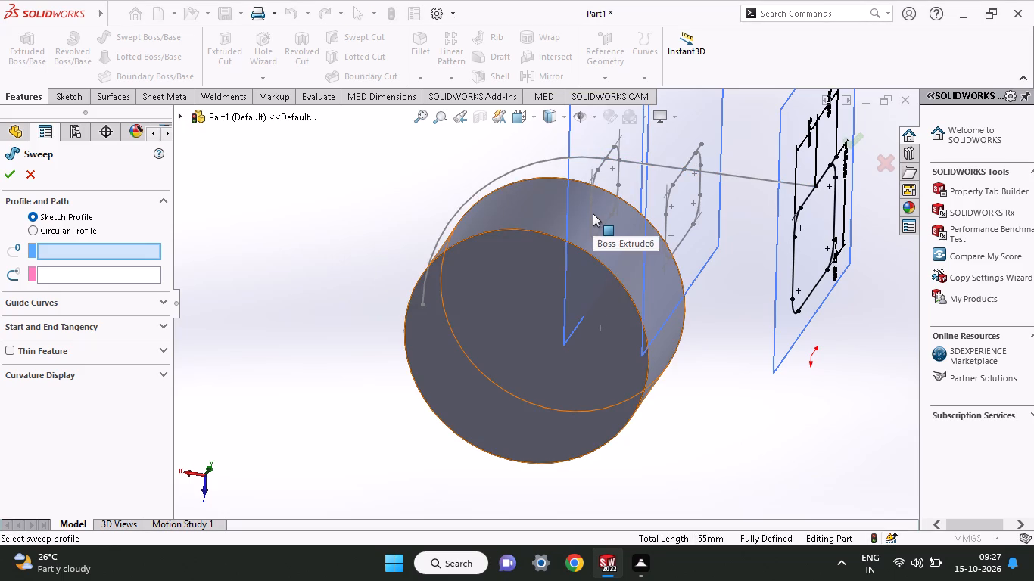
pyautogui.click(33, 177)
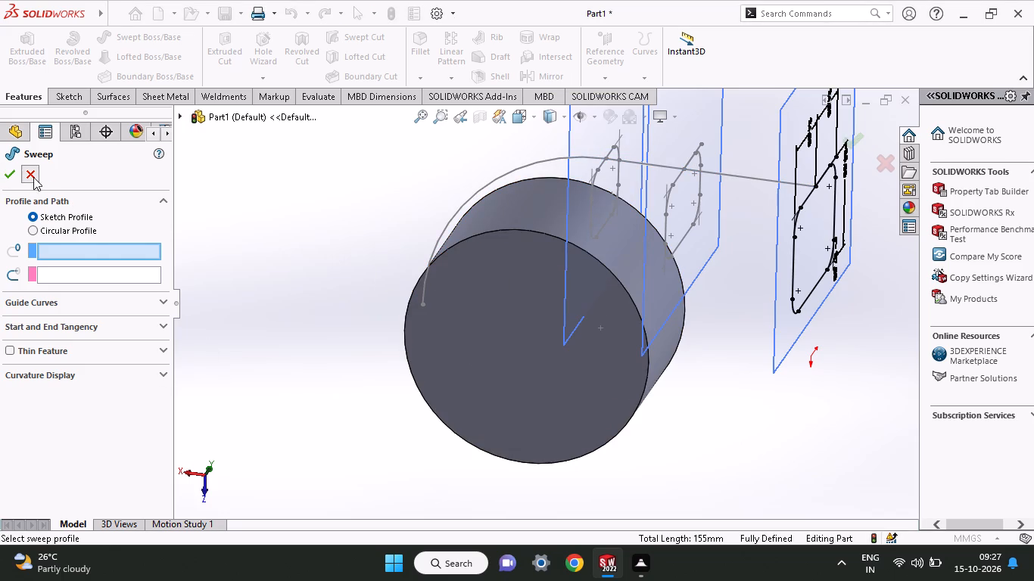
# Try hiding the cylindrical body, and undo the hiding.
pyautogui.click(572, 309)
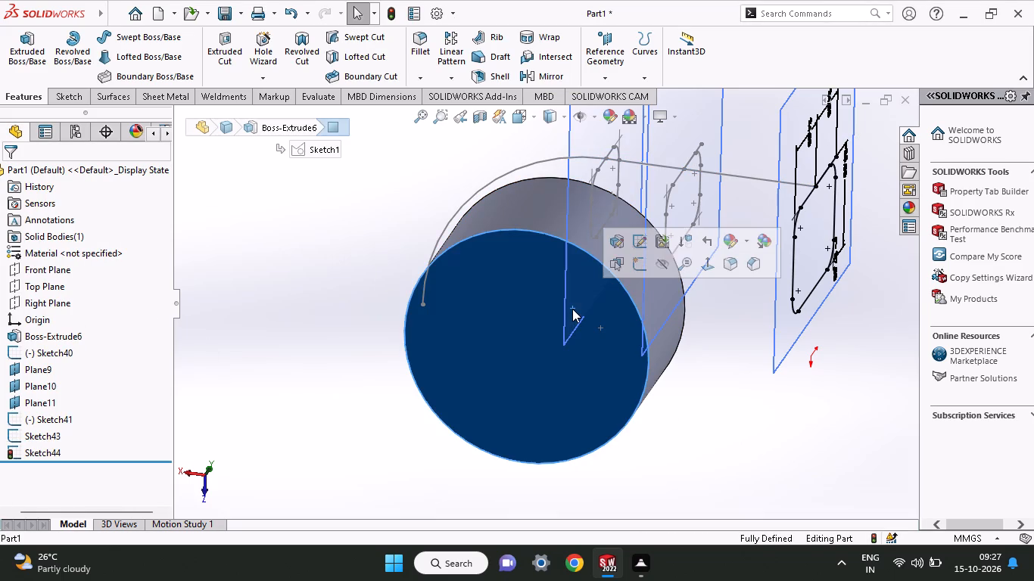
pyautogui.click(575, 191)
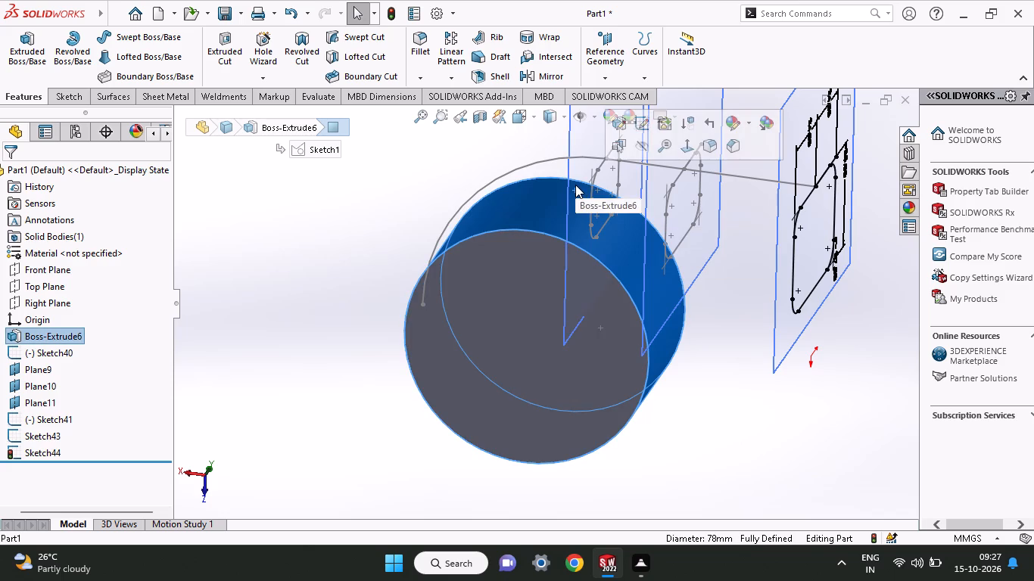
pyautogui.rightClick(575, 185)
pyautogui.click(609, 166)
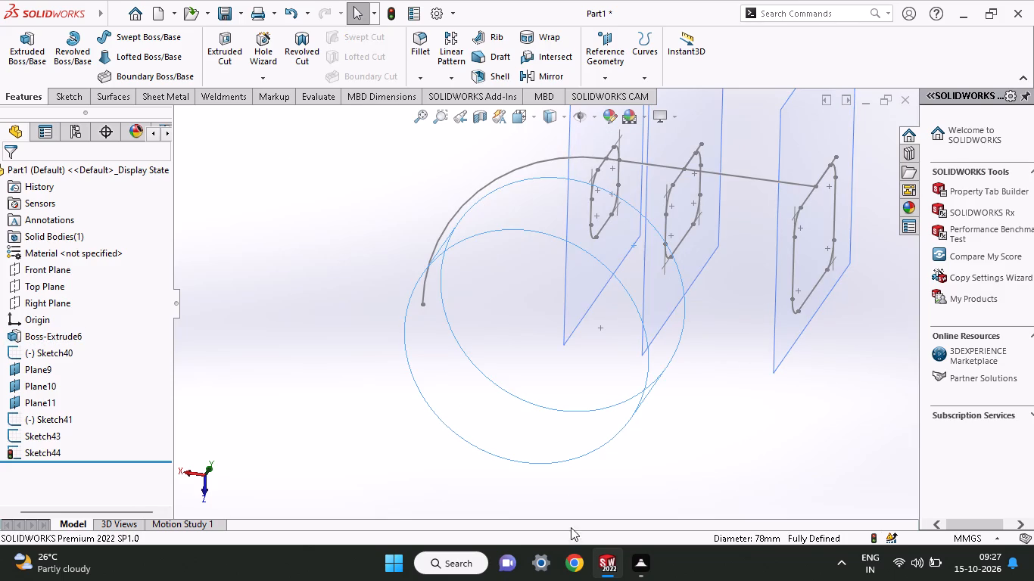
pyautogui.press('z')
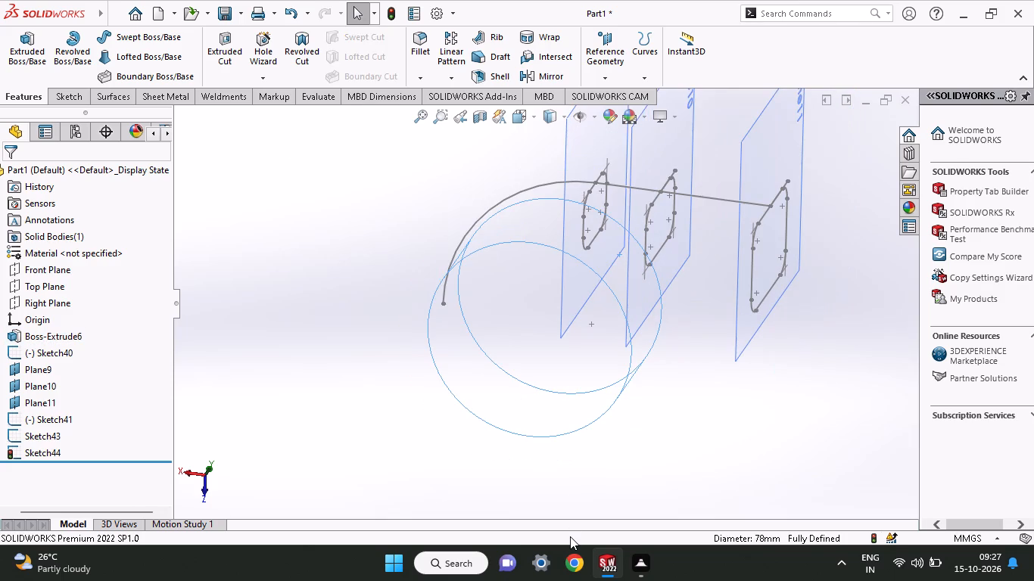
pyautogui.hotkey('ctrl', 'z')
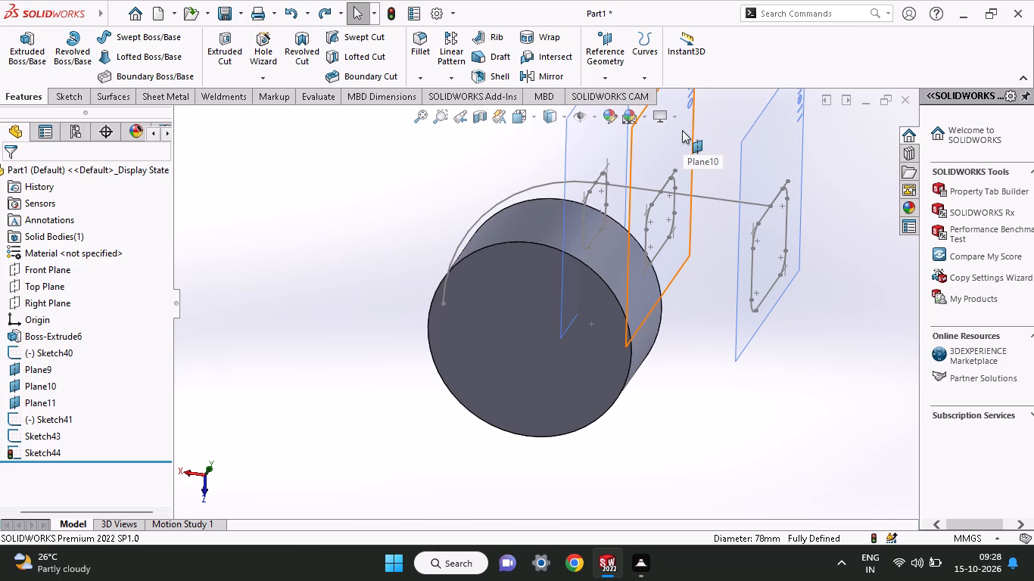
# Hide reference planes Plane11, Plane10 and Plane9, leaving the profile sketches and path curve displayed.
pyautogui.moveTo(782, 288); pyautogui.dragTo(774, 298, button='middle')
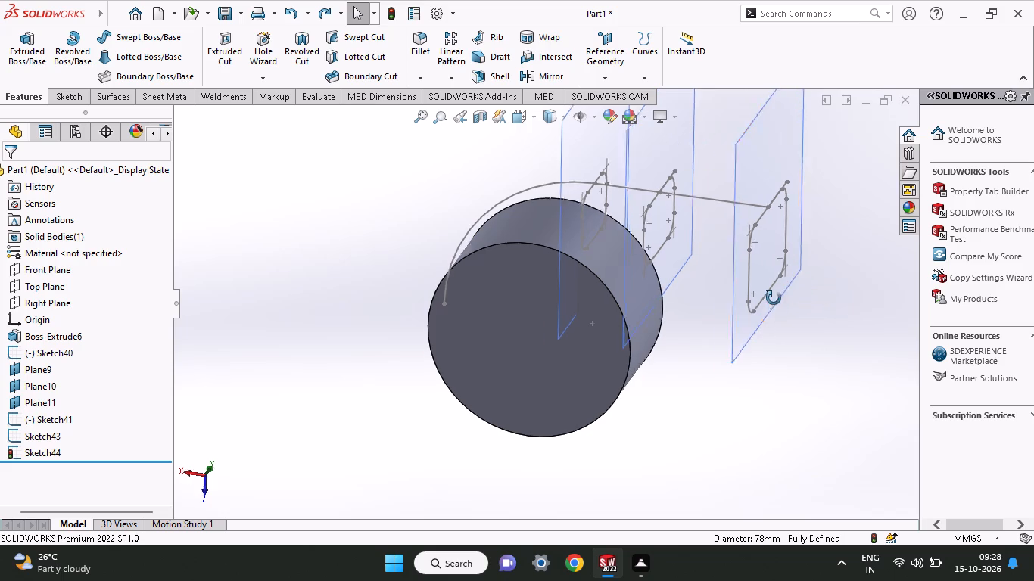
pyautogui.moveTo(774, 298); pyautogui.dragTo(763, 393, button='middle')
pyautogui.click(766, 266)
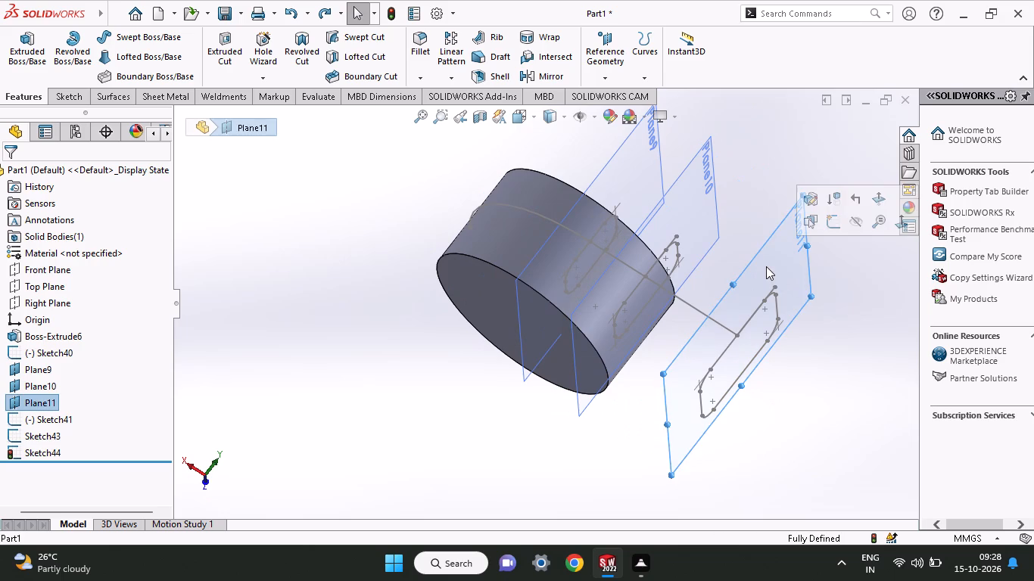
pyautogui.click(861, 222)
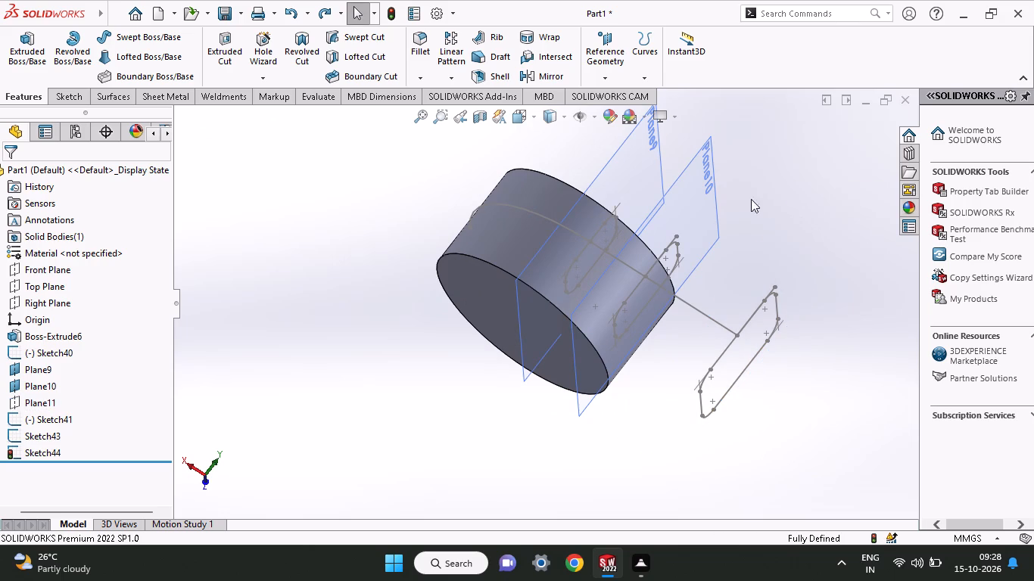
pyautogui.click(696, 193)
pyautogui.click(786, 144)
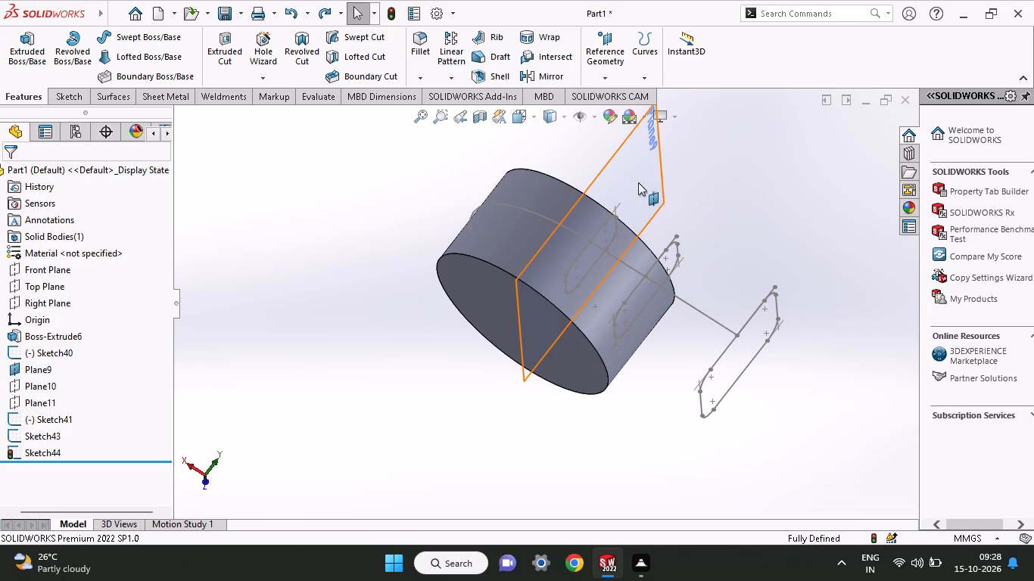
pyautogui.click(638, 182)
pyautogui.click(724, 141)
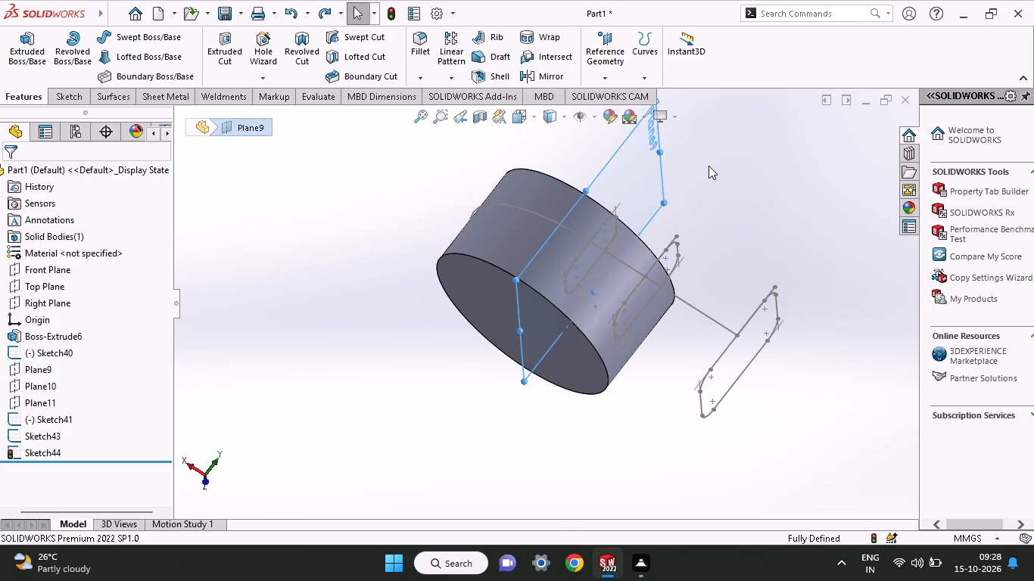
# Sweep the Sketch41 profile along the Sketch40 path, using only the direction that follows the curve around the cylinder.
pyautogui.moveTo(717, 266); pyautogui.dragTo(773, 206, button='middle')
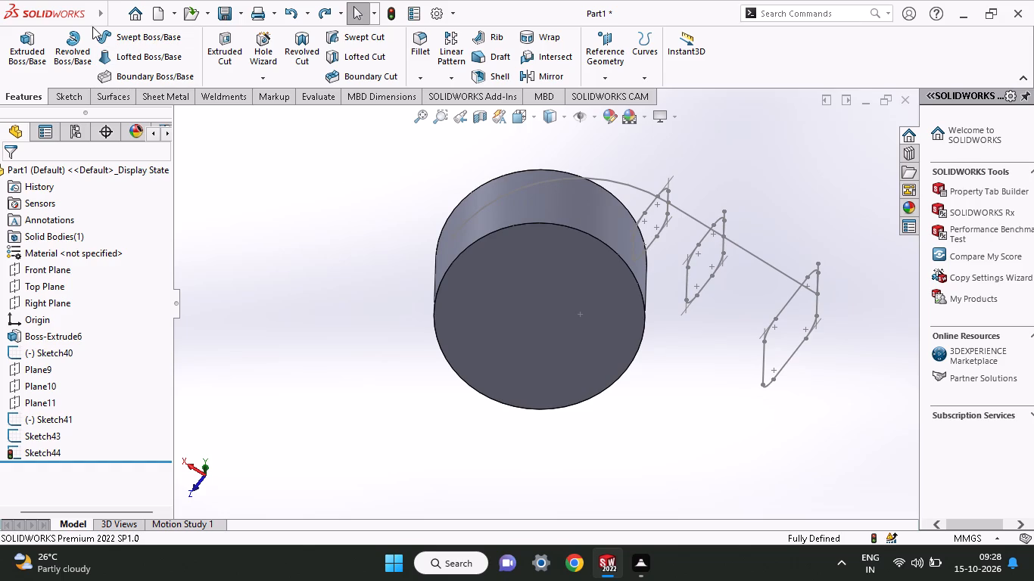
pyautogui.click(110, 39)
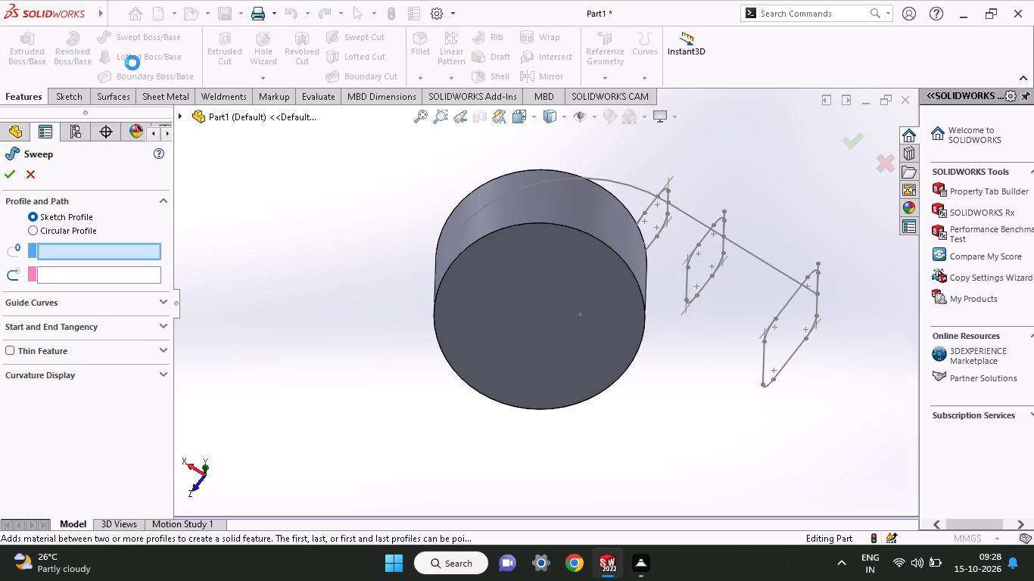
pyautogui.click(98, 275)
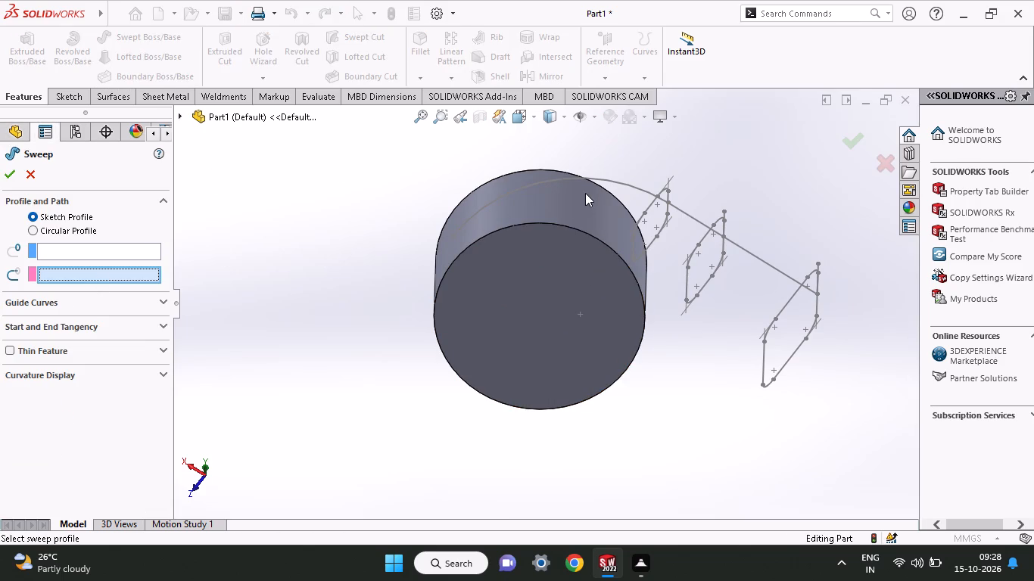
pyautogui.click(604, 181)
pyautogui.click(107, 256)
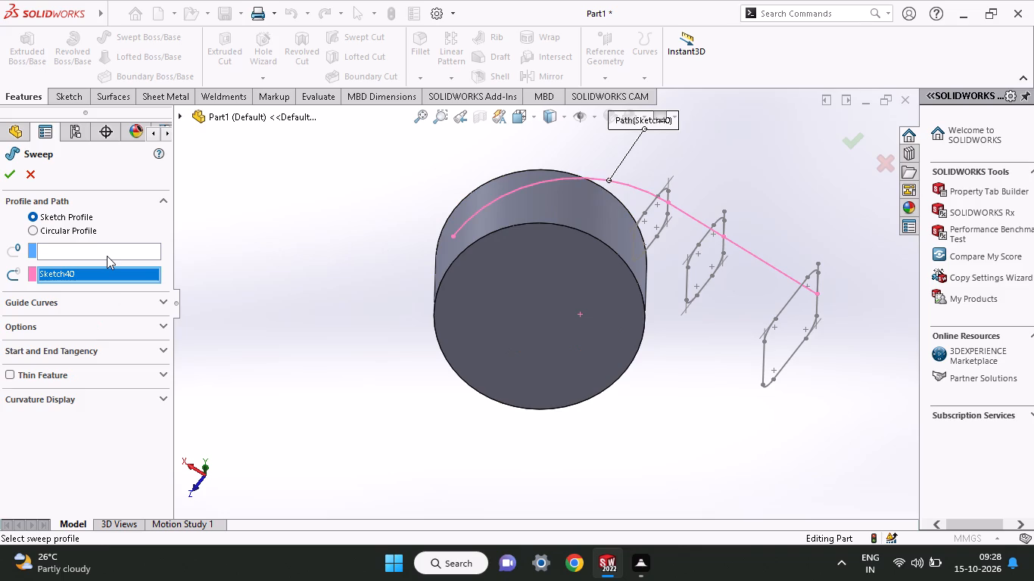
pyautogui.click(116, 245)
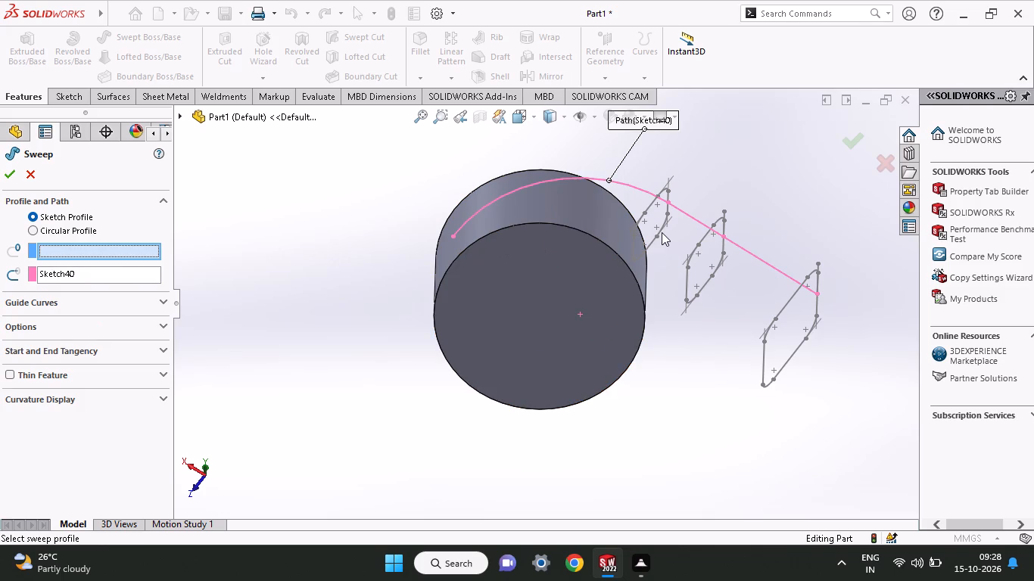
pyautogui.click(662, 228)
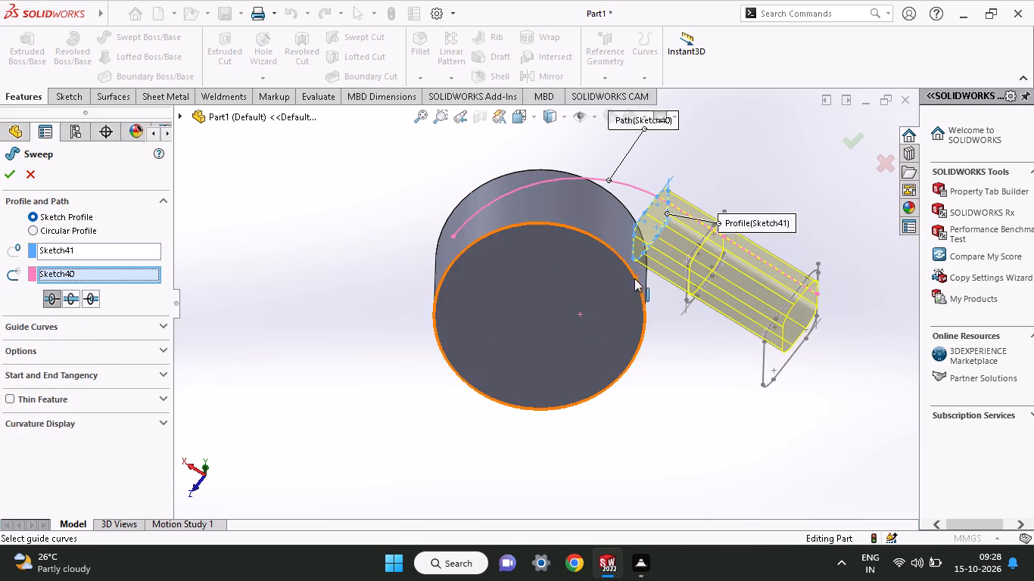
pyautogui.click(92, 300)
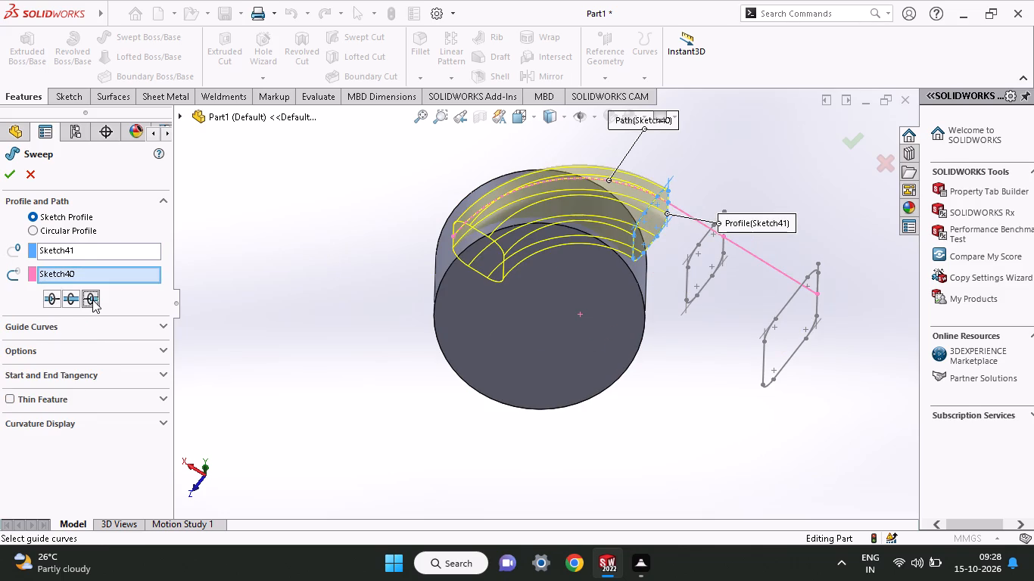
pyautogui.click(4, 173)
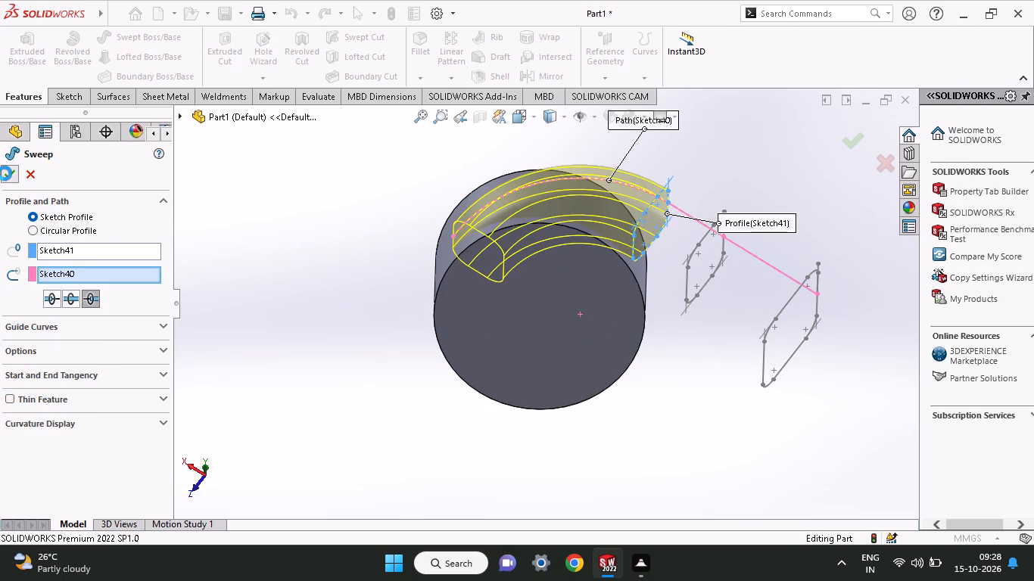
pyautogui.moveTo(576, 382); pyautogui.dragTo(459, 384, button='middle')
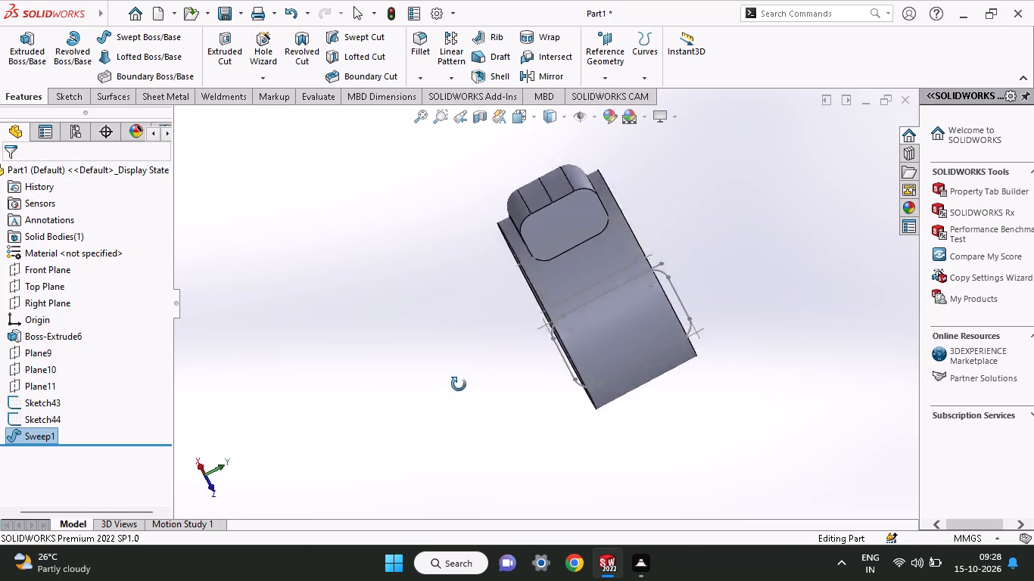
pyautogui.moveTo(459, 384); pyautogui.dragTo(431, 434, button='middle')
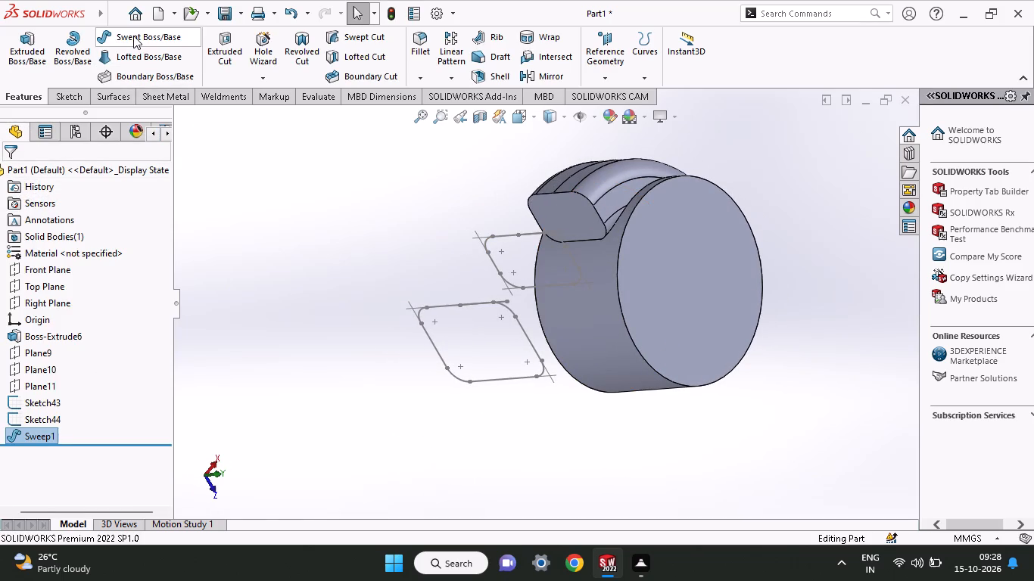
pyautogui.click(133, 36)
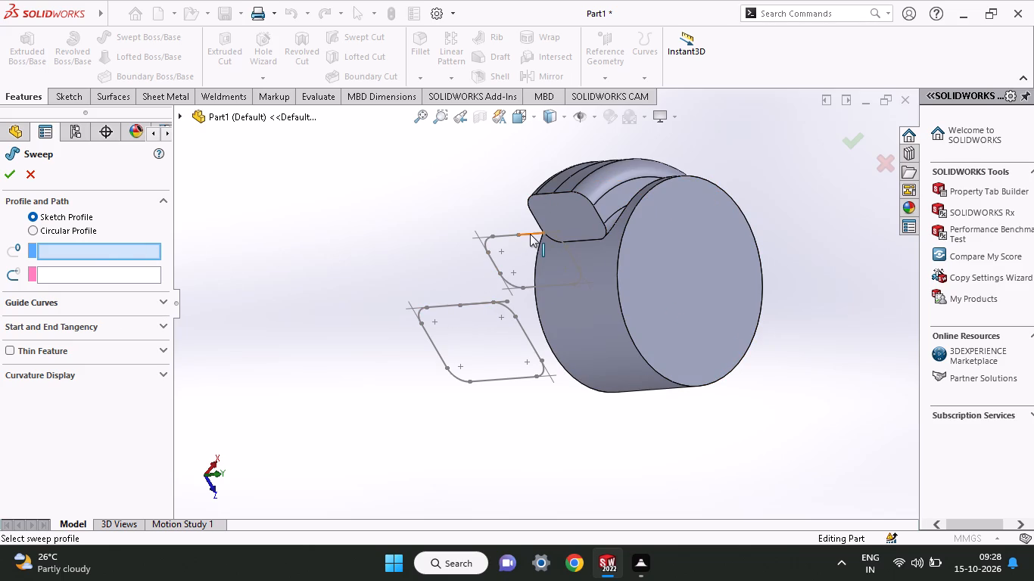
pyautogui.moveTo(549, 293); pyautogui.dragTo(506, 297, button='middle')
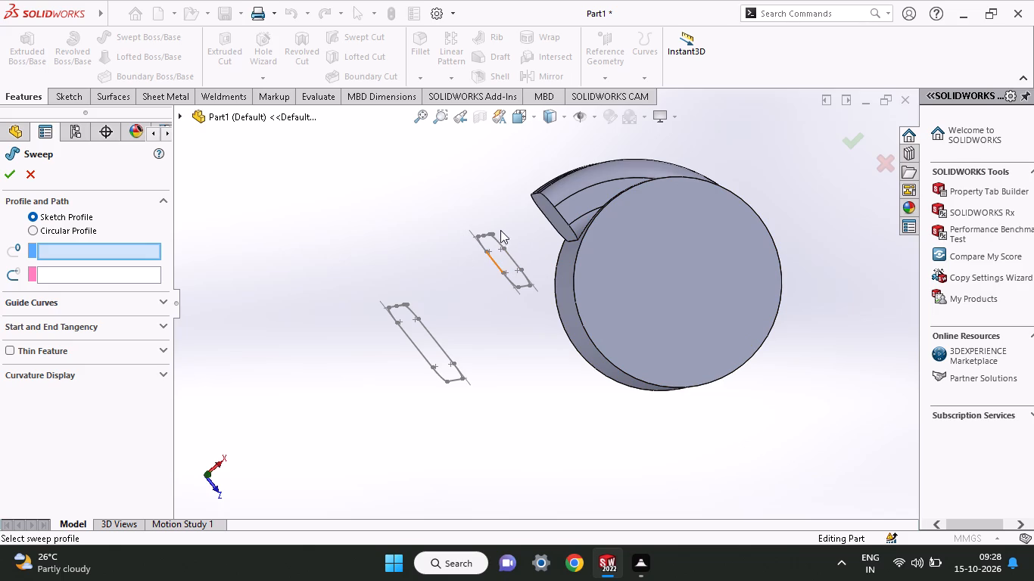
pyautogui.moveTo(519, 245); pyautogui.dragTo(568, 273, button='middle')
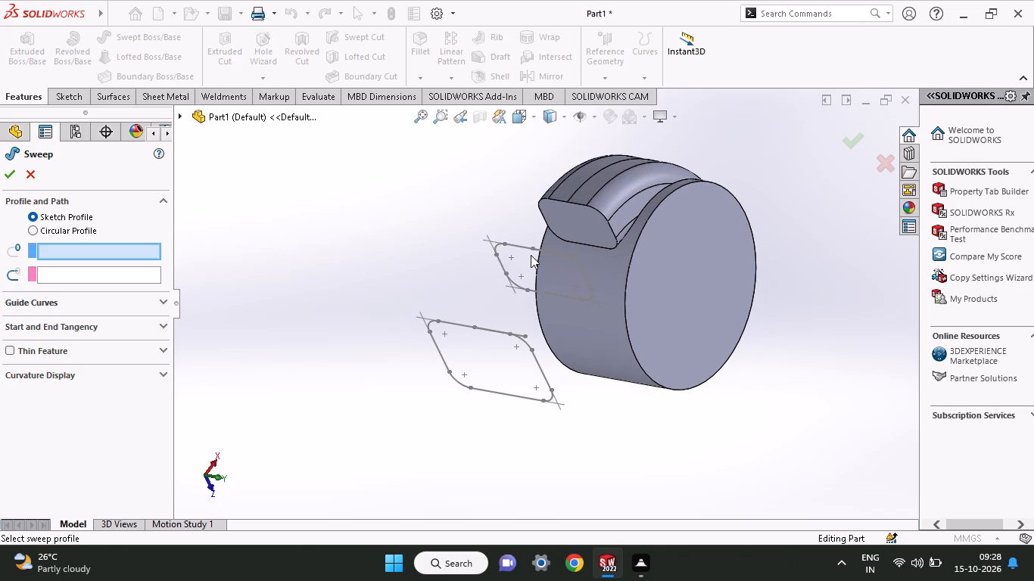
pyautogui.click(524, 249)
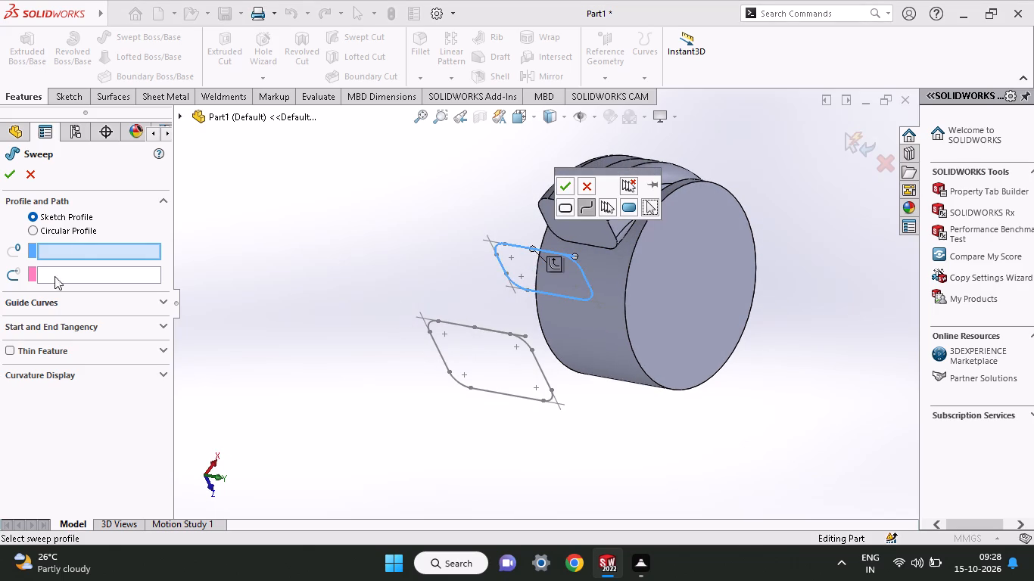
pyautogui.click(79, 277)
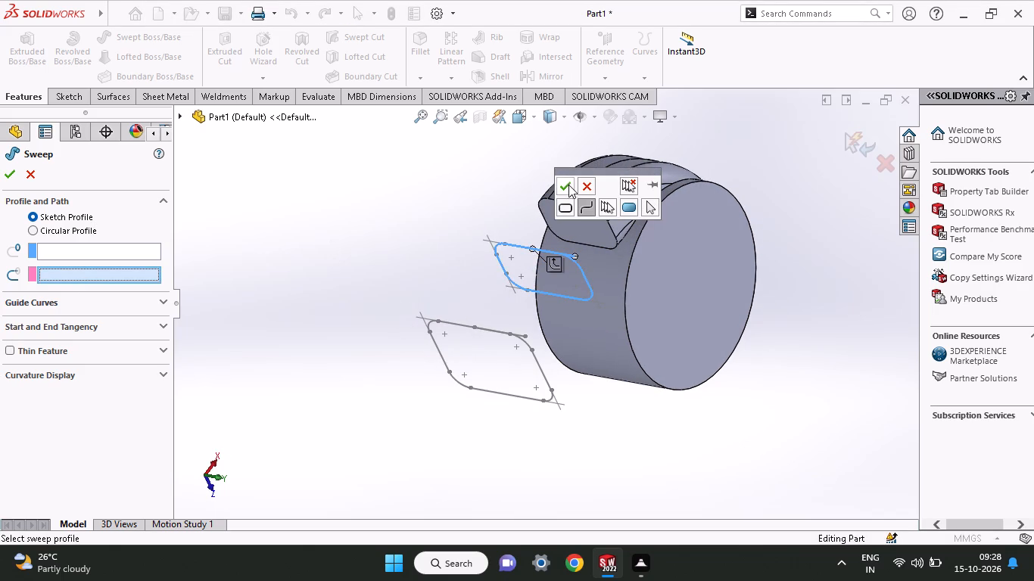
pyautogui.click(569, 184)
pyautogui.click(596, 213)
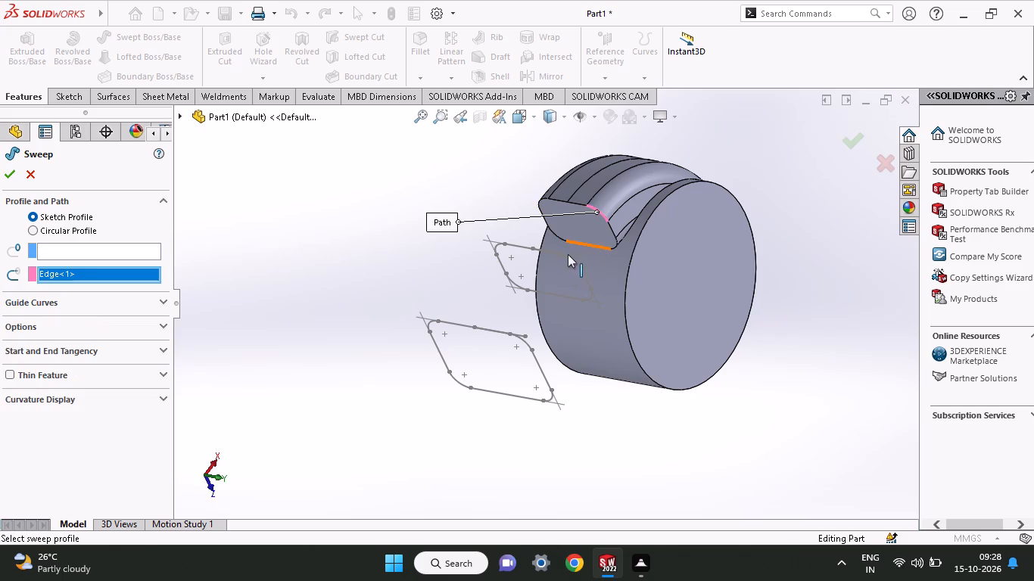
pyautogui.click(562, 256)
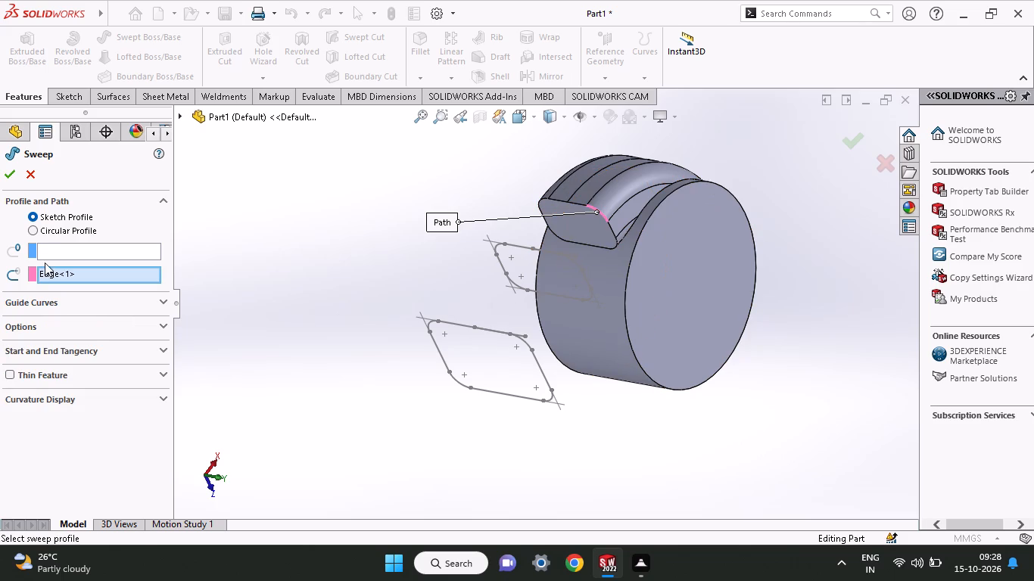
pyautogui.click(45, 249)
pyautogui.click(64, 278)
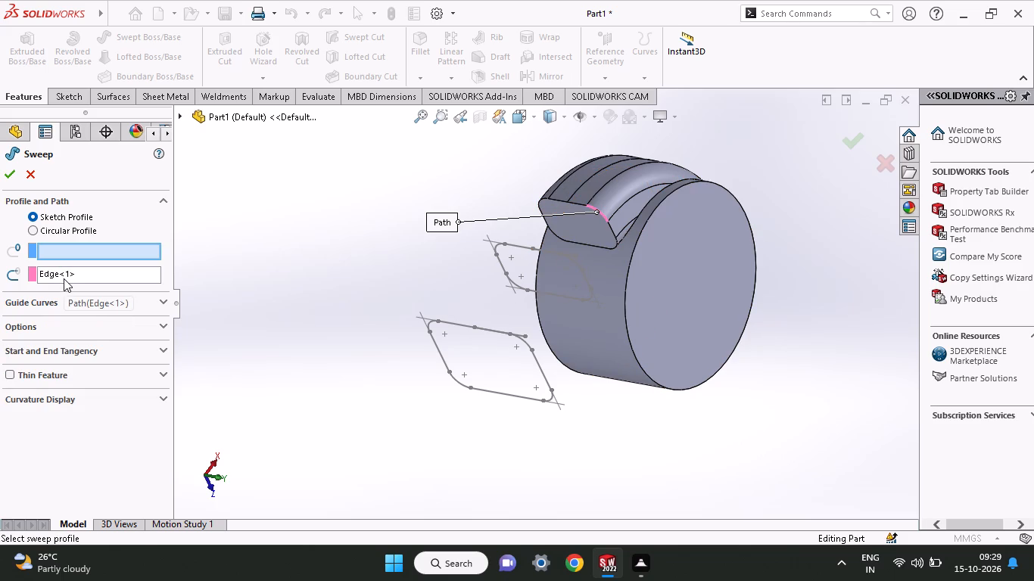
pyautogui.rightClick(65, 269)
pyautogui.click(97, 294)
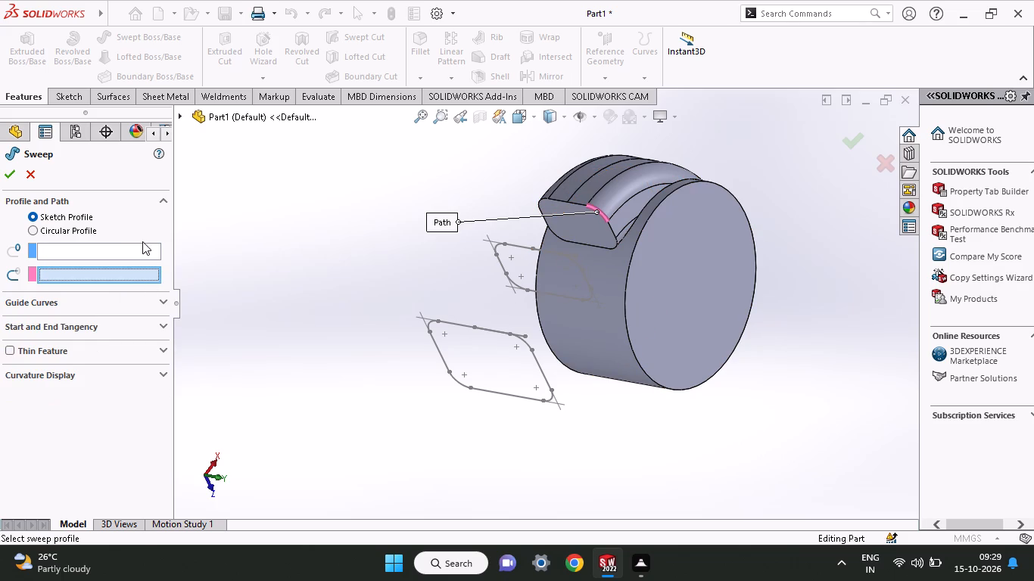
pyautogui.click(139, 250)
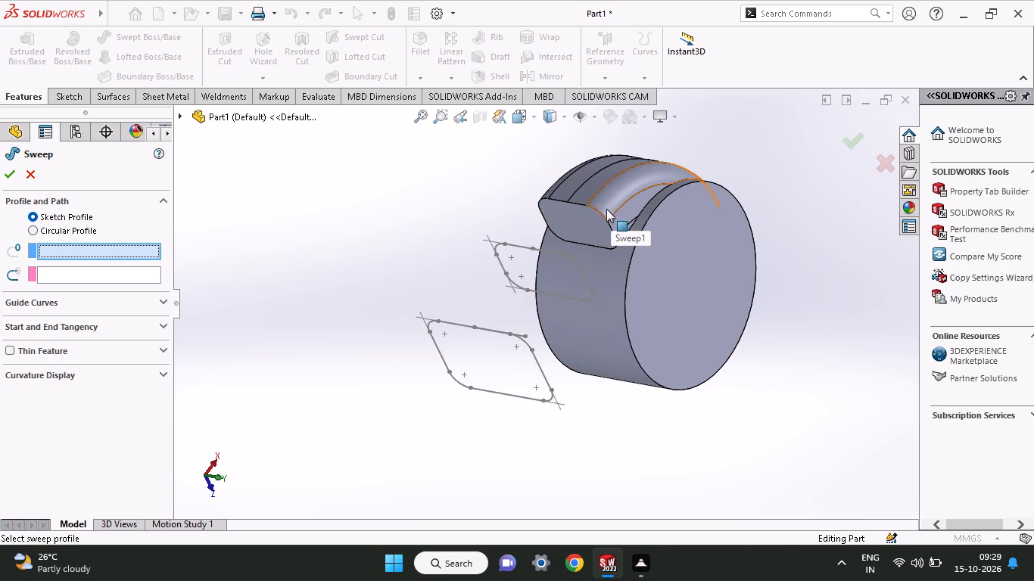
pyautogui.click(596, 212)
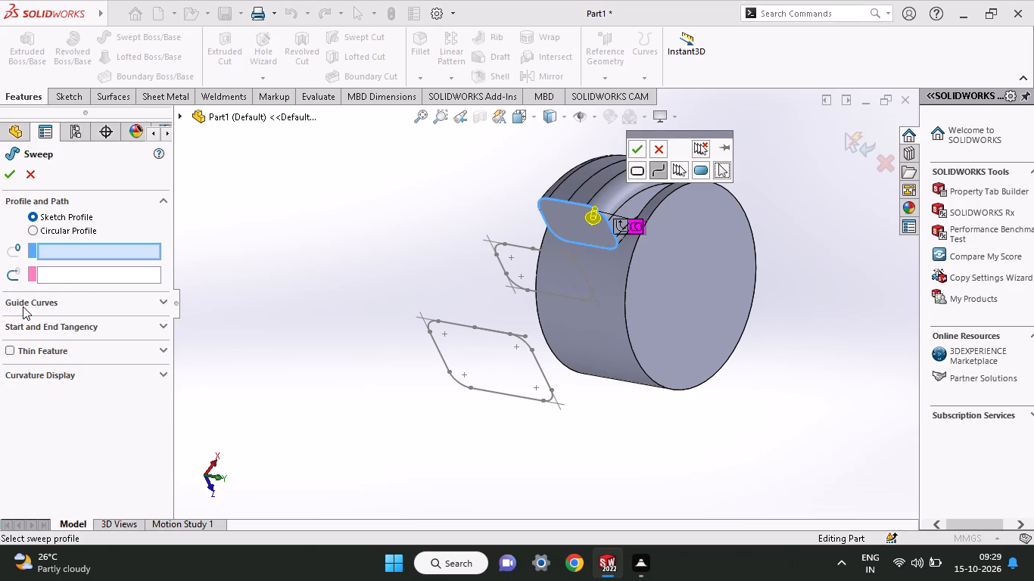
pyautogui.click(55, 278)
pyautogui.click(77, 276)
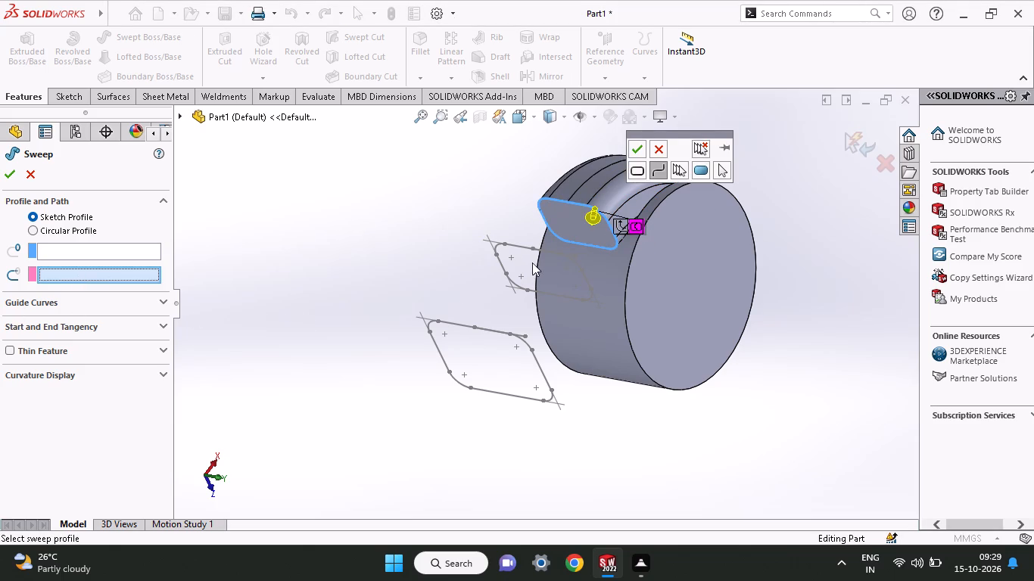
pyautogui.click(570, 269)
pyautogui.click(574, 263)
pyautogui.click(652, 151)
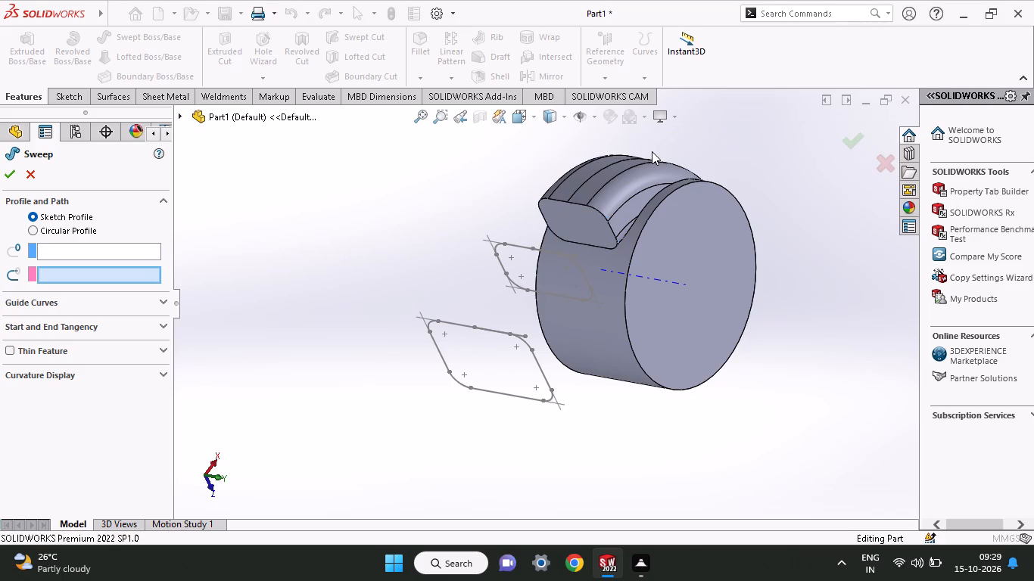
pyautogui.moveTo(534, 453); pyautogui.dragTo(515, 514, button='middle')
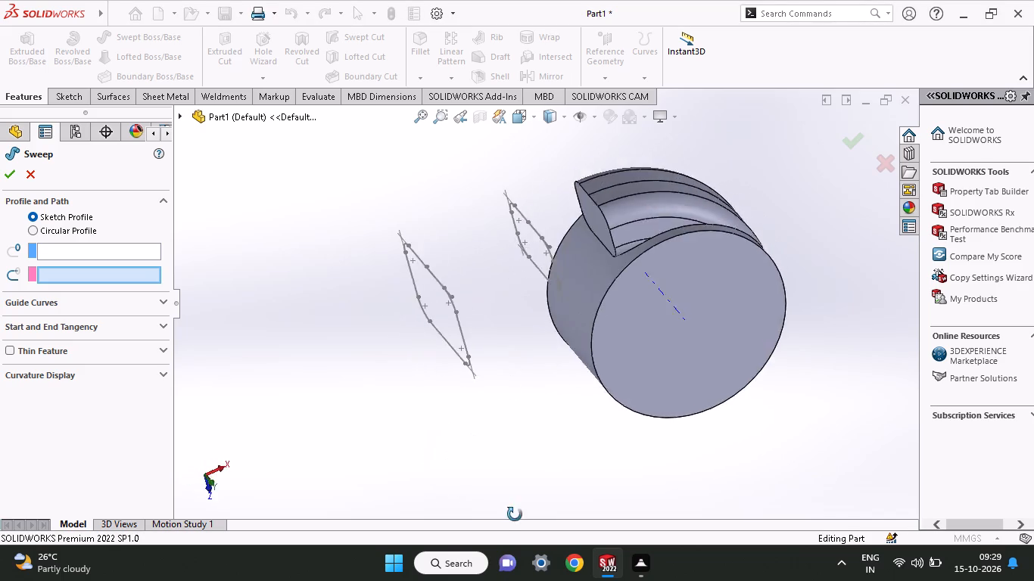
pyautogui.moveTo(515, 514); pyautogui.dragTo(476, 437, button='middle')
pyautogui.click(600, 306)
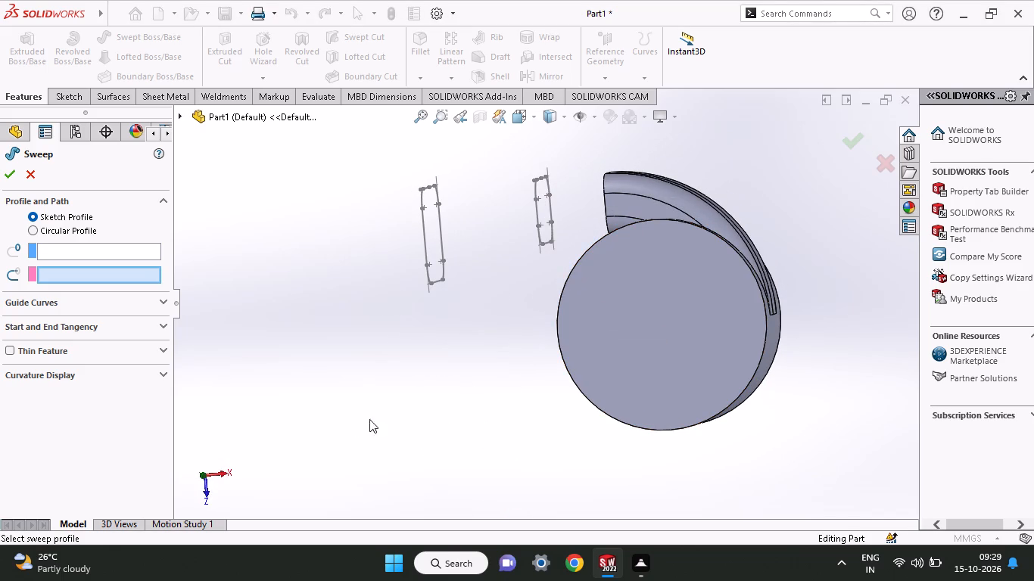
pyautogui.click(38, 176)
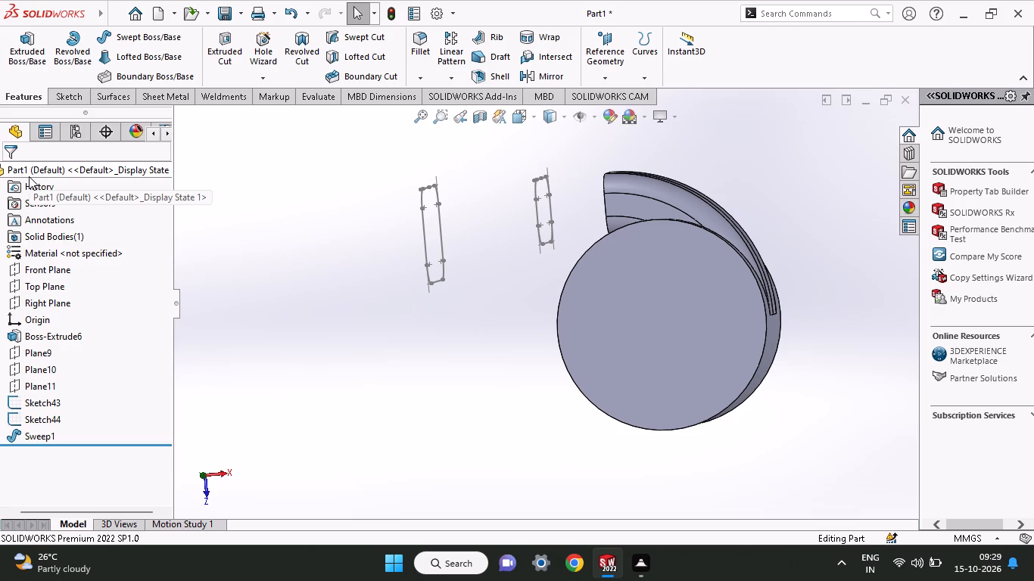
# Sketch a circle about 162 mm in diameter on the Top Plane, centred level with the origin and about 22 mm towards negative X.
pyautogui.click(49, 283)
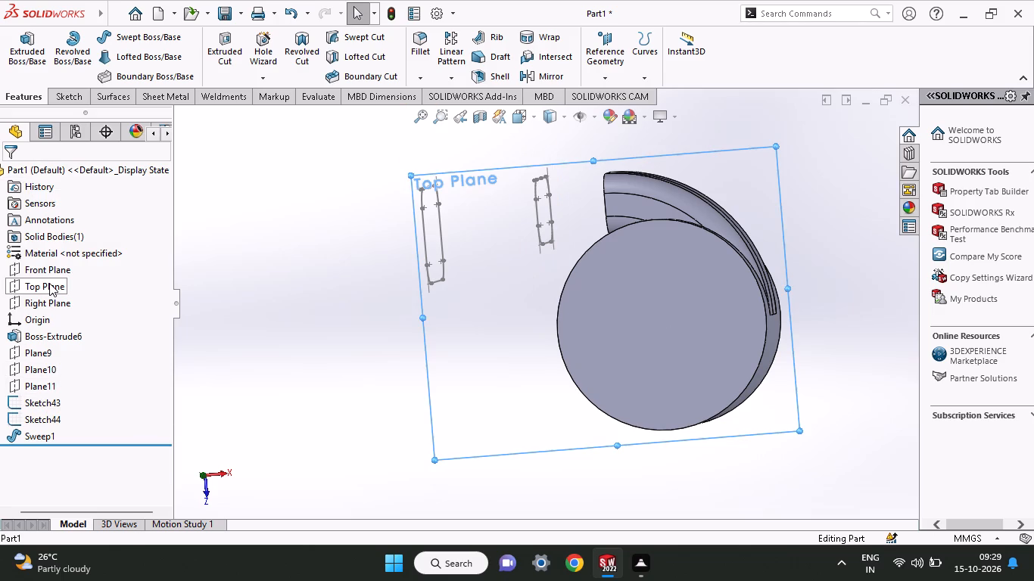
pyautogui.click(58, 269)
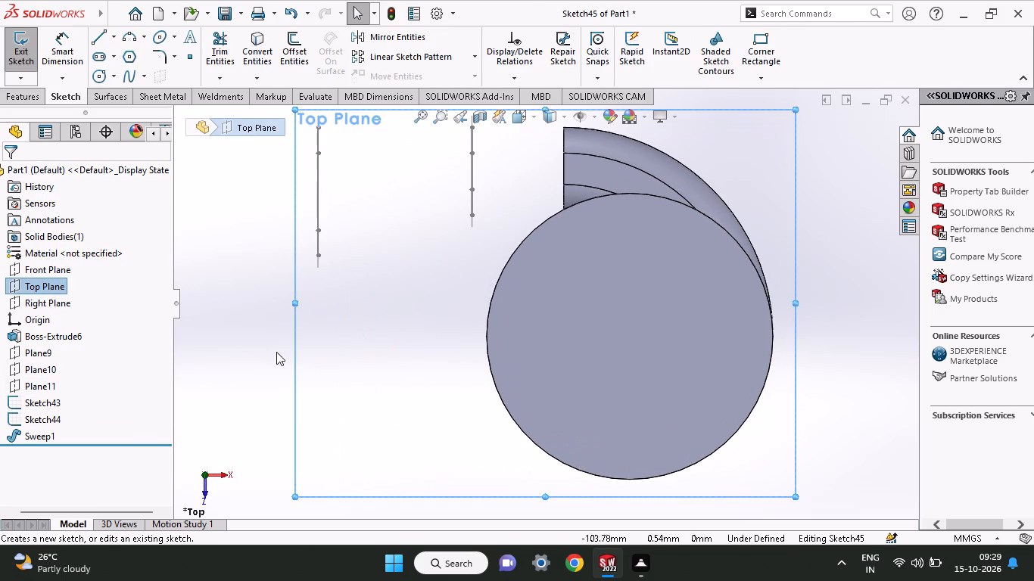
pyautogui.keyDown('ctrl'); pyautogui.scroll(3, 291, 362); pyautogui.keyUp('ctrl')
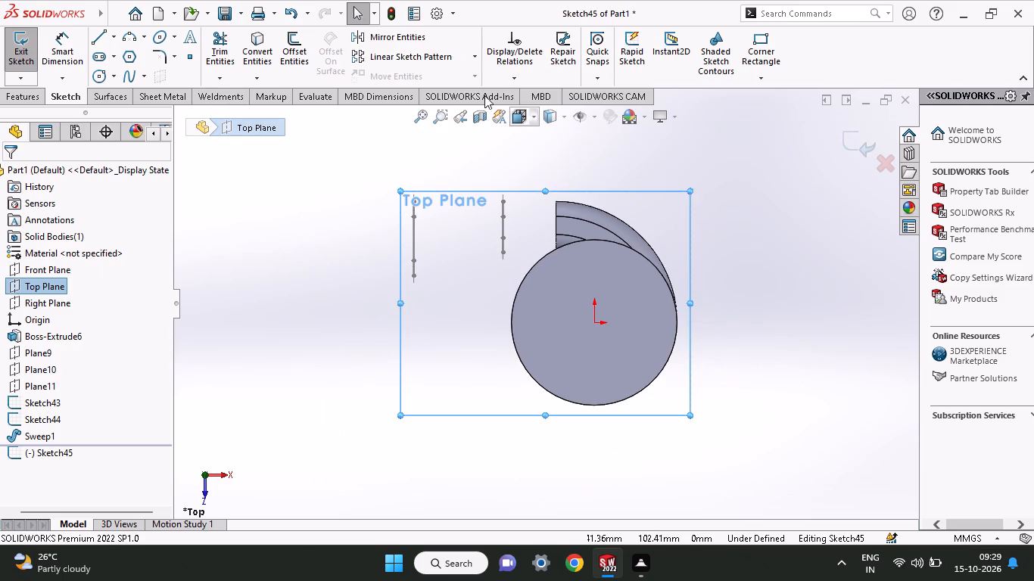
pyautogui.click(104, 80)
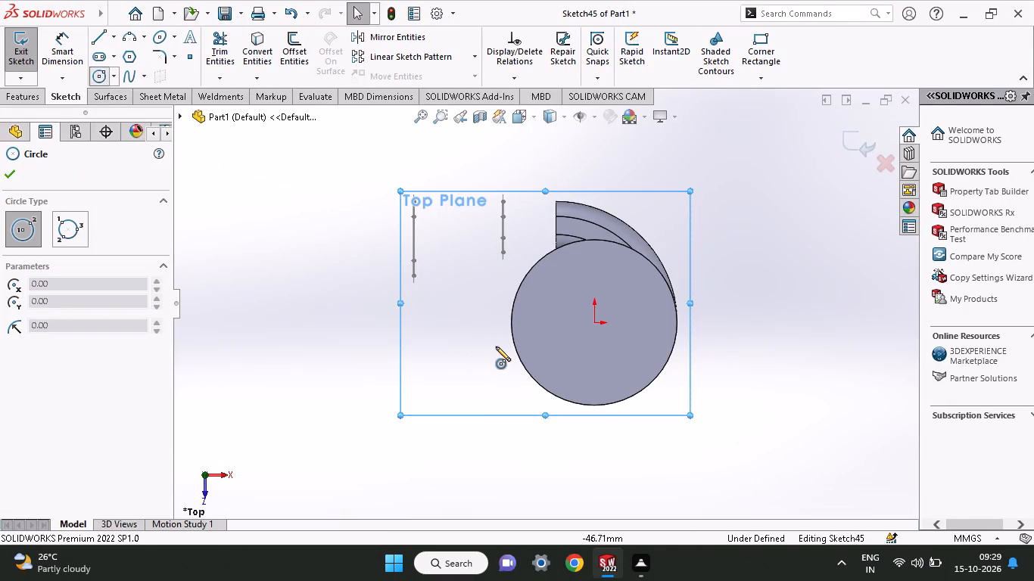
pyautogui.click(547, 318)
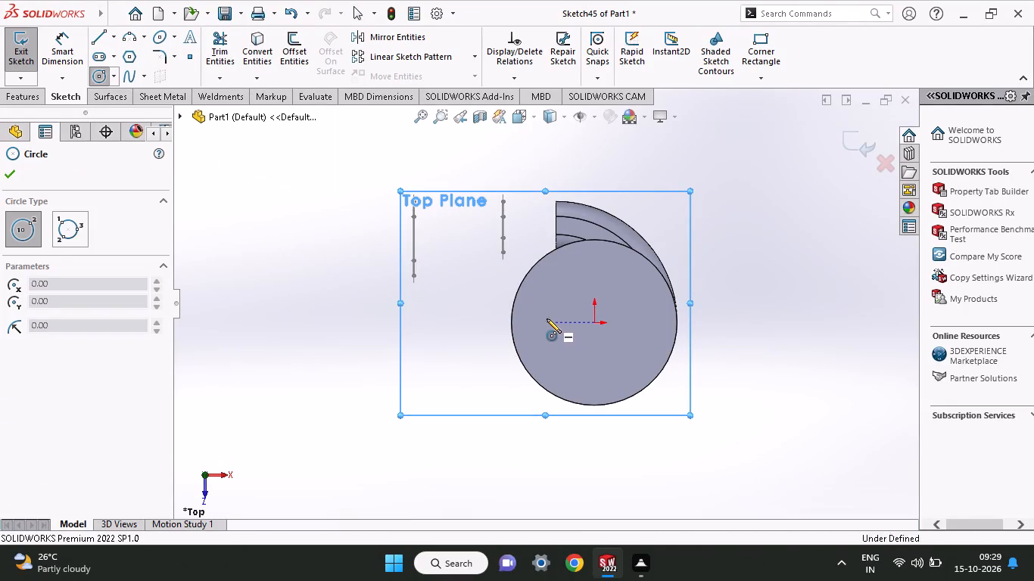
pyautogui.click(699, 400)
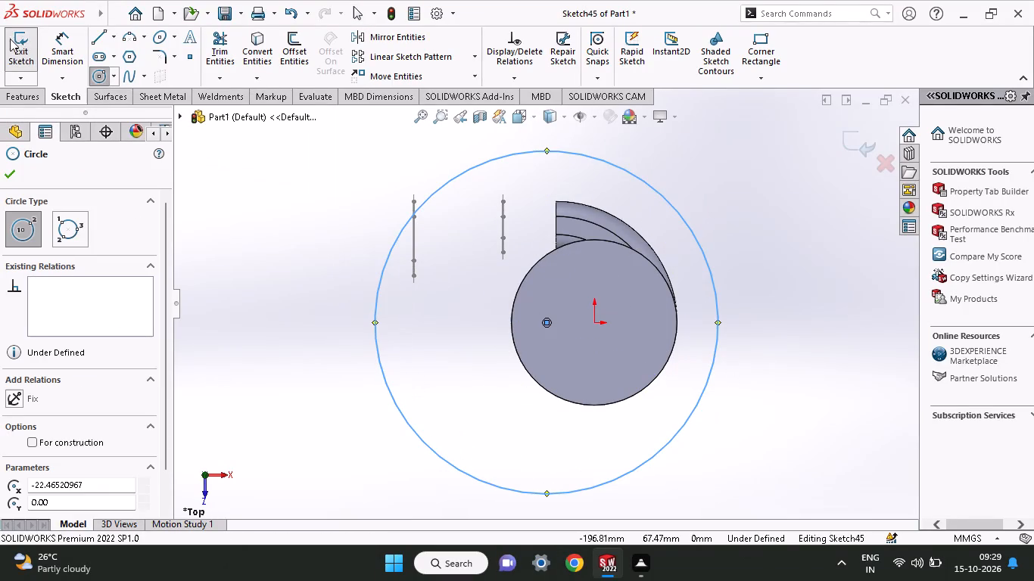
# Dimension the large circle's diameter as 57+57, giving 114 mm.
pyautogui.click(48, 53)
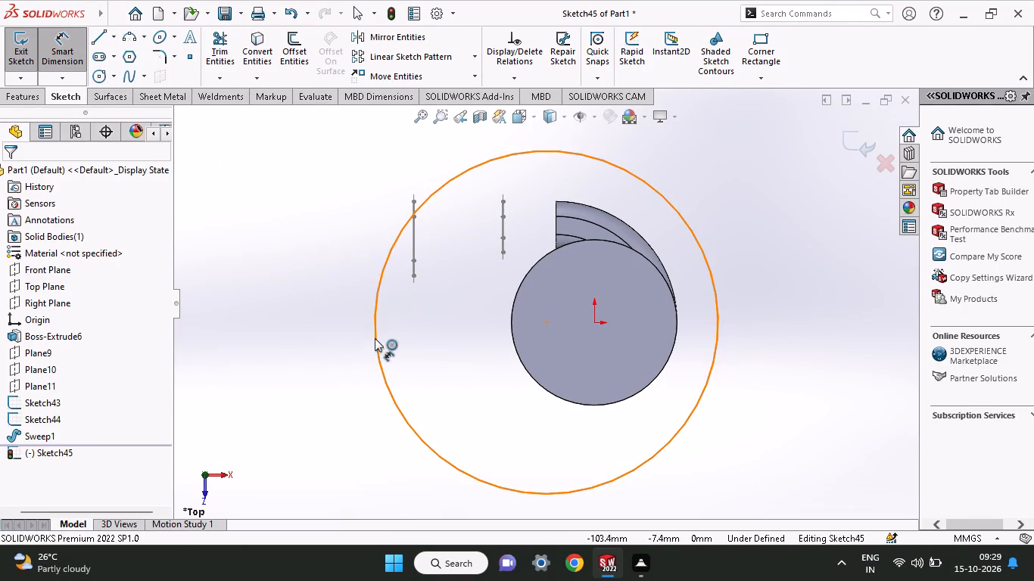
pyautogui.click(375, 338)
pyautogui.moveTo(333, 337); pyautogui.dragTo(335, 348)
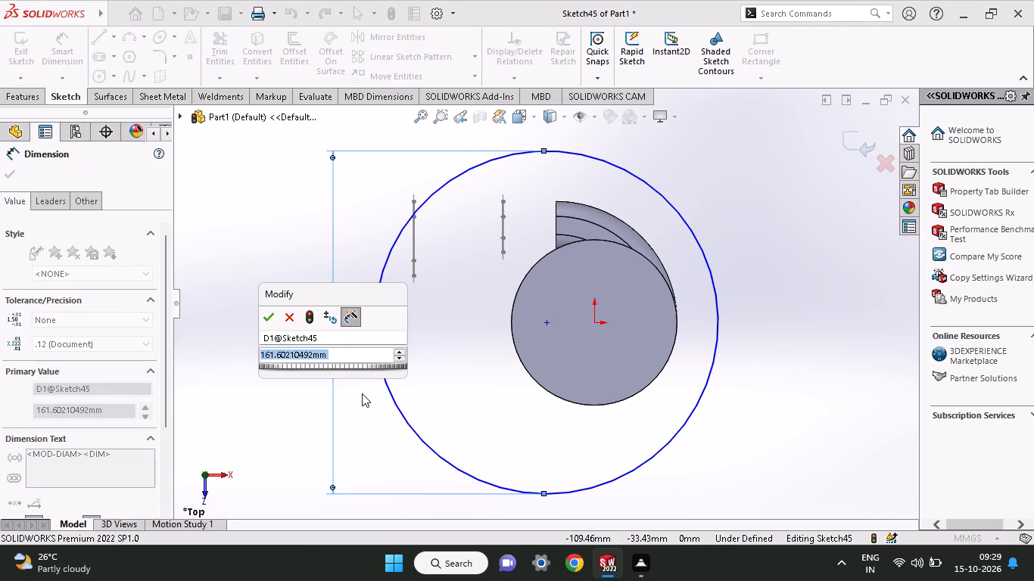
pyautogui.press('5')
pyautogui.press('7')
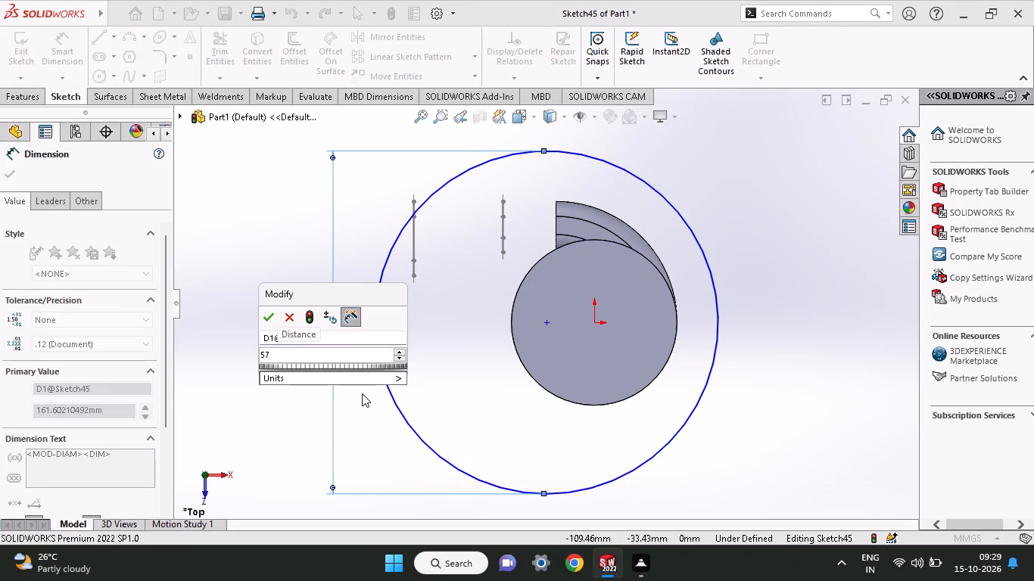
pyautogui.hotkey('shift', '+')
pyautogui.write('57')
pyautogui.press('Return')
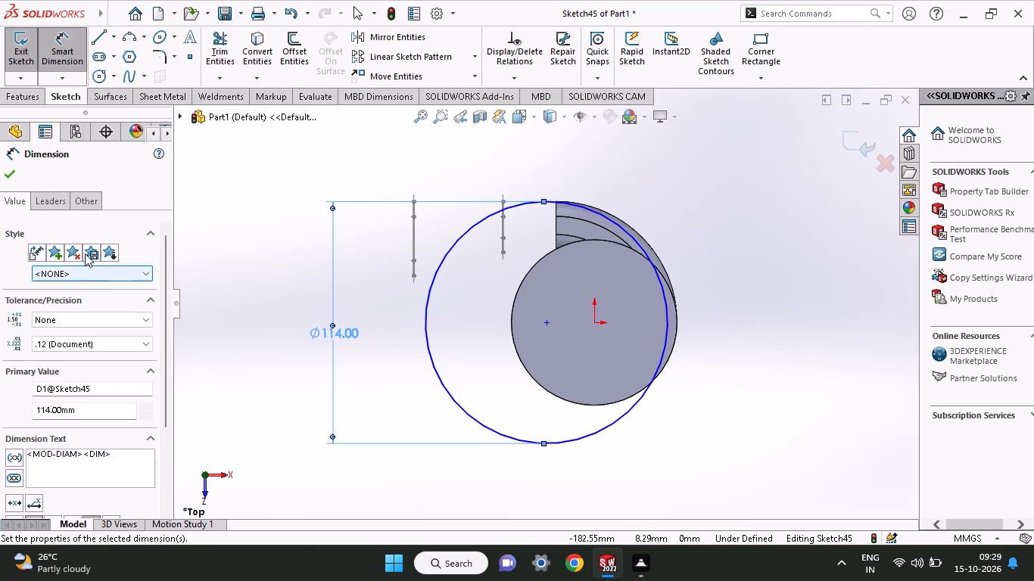
pyautogui.click(4, 175)
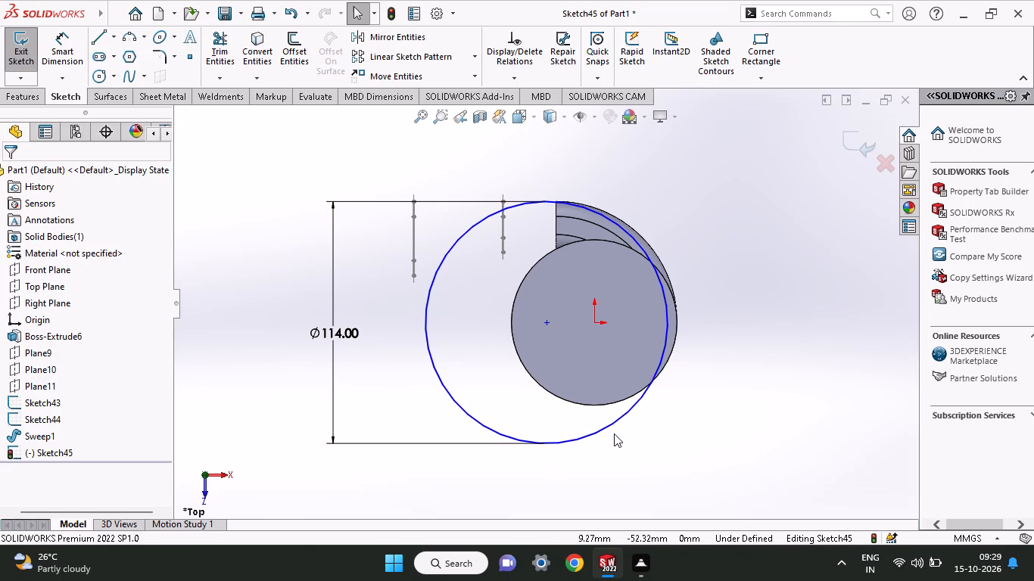
# Add a tangent relation between the 114 mm circle and the cylindrical body's circular edge.
pyautogui.click(614, 427)
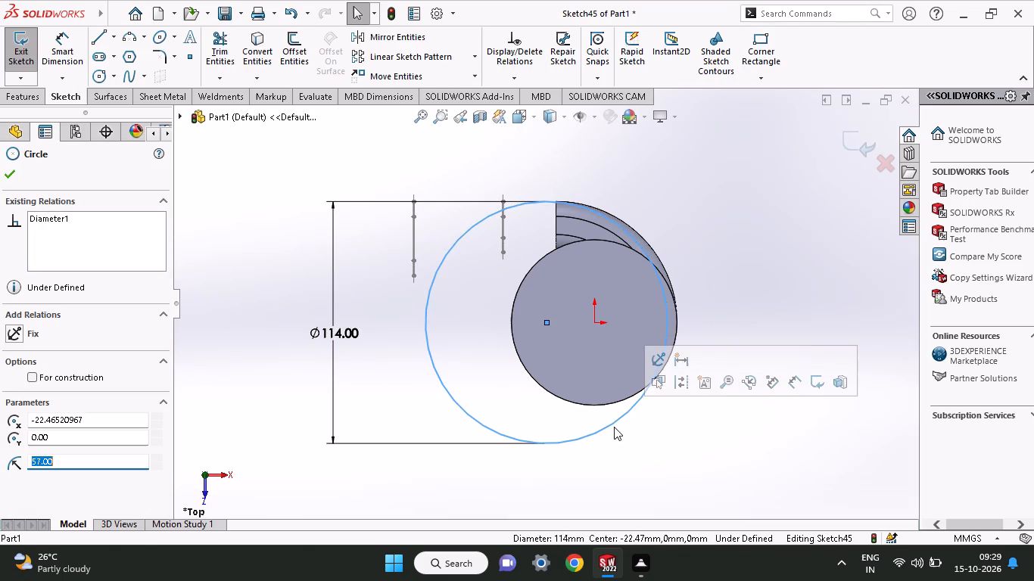
pyautogui.moveTo(614, 427); pyautogui.dragTo(624, 421)
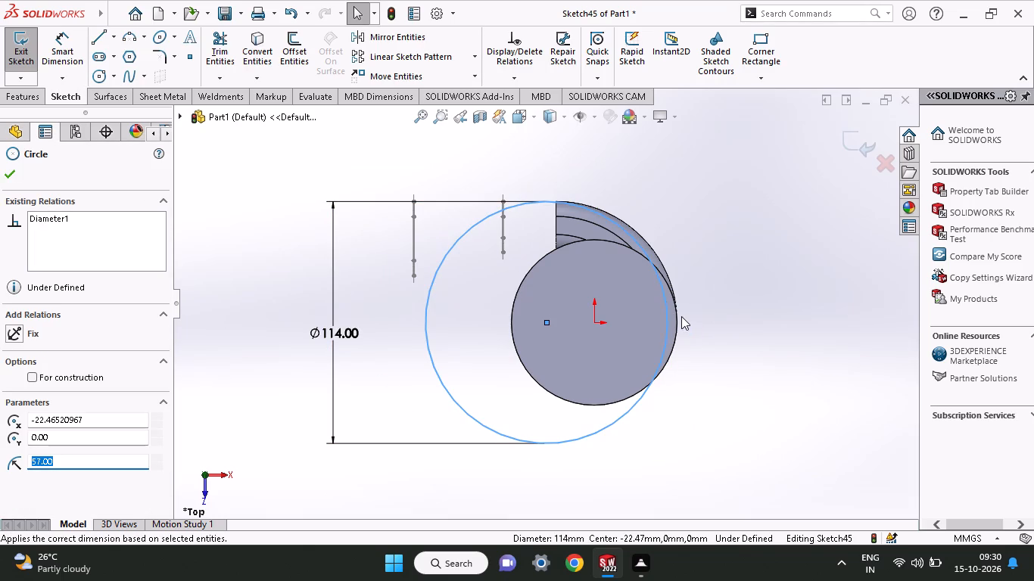
pyautogui.keyDown('shift'); pyautogui.click(678, 316); pyautogui.keyUp('shift')
pyautogui.click(48, 435)
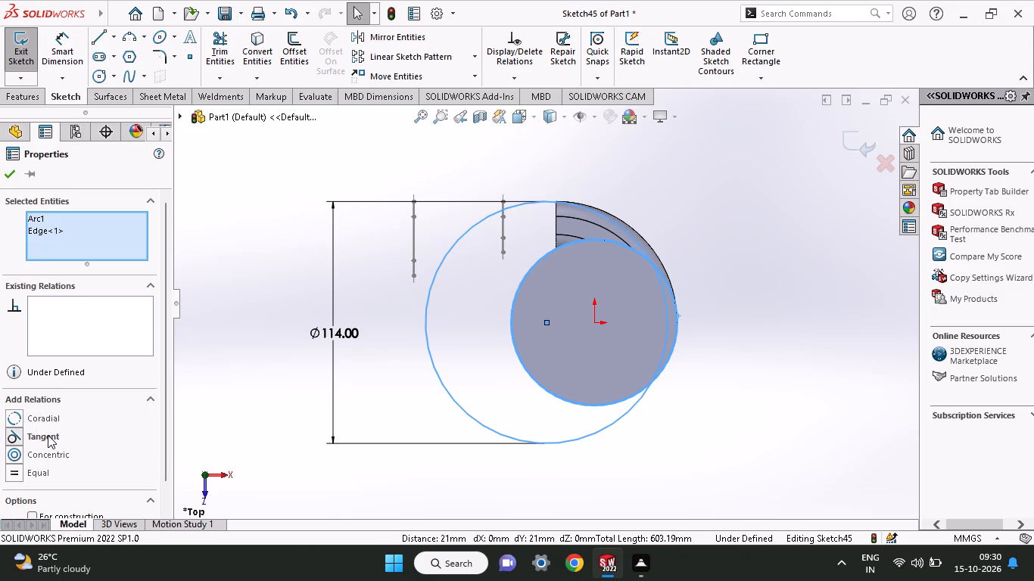
pyautogui.click(2, 176)
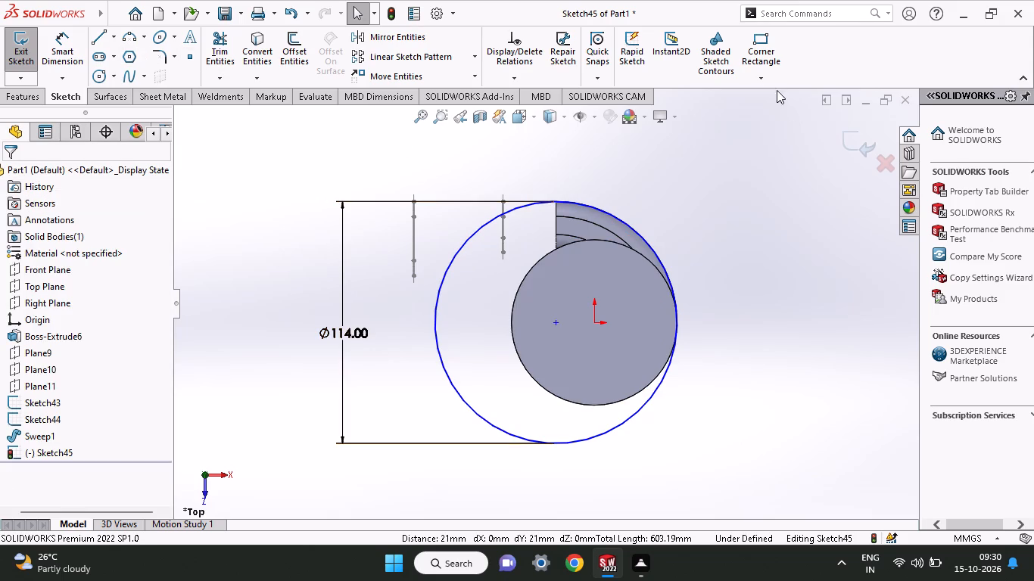
# Sketch a corner rectangle about 68 by 64 mm from the large circle's centre, enclosing the swept body's quarter.
pyautogui.click(758, 54)
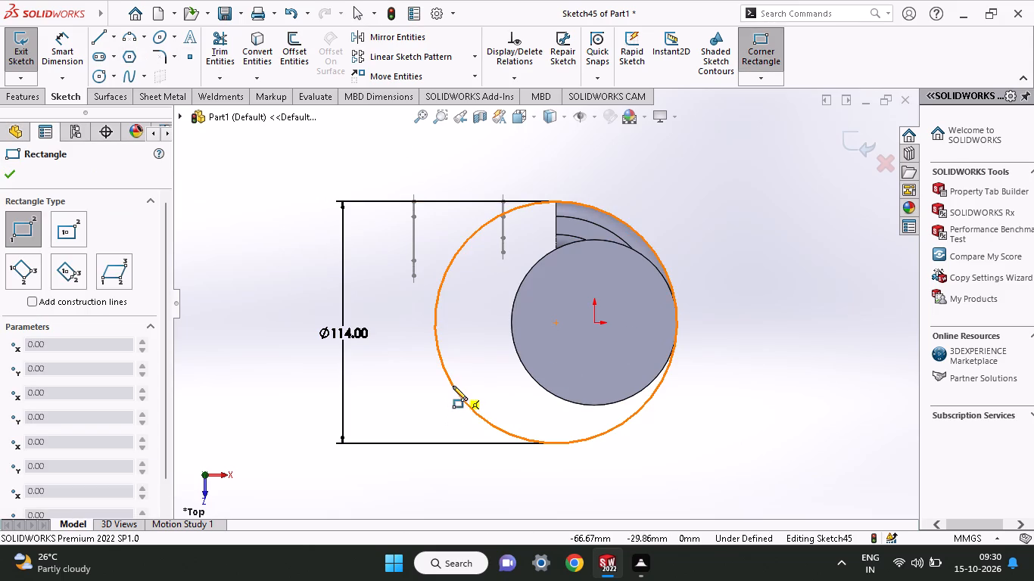
pyautogui.click(556, 318)
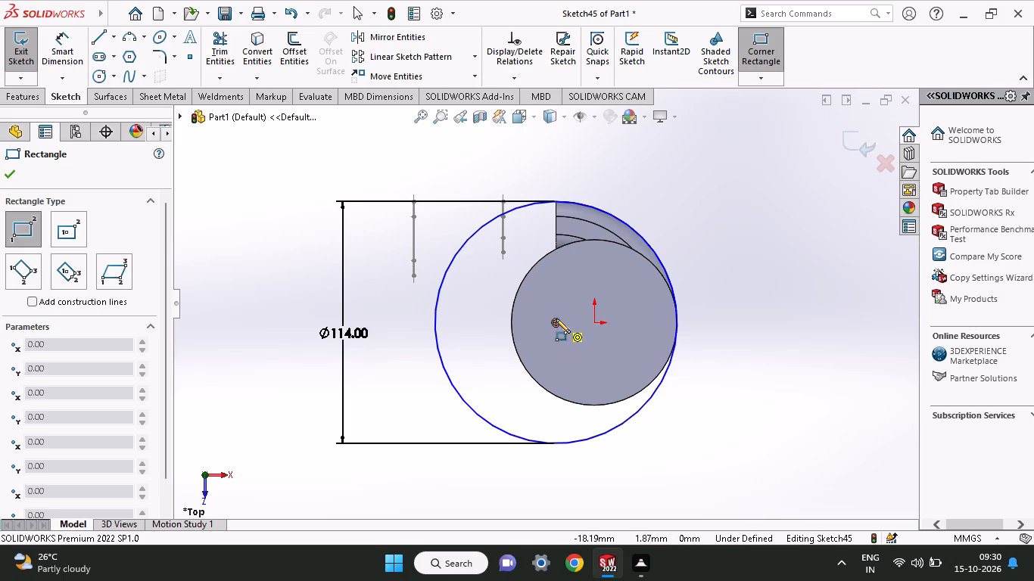
pyautogui.click(700, 186)
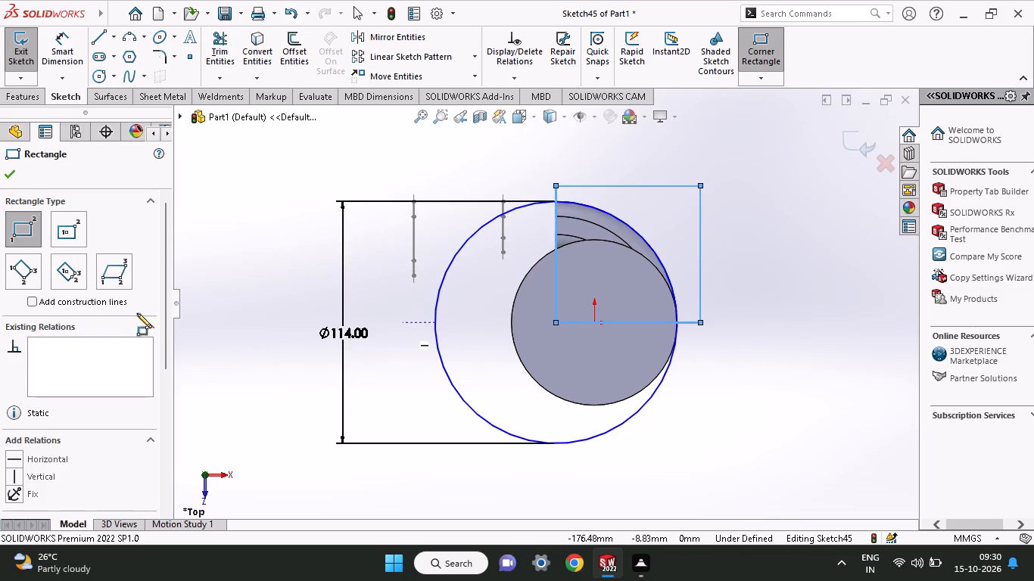
# Power trim the part of the large circle outside the rectangle, keeping the quarter arc along the swept body.
pyautogui.click(232, 46)
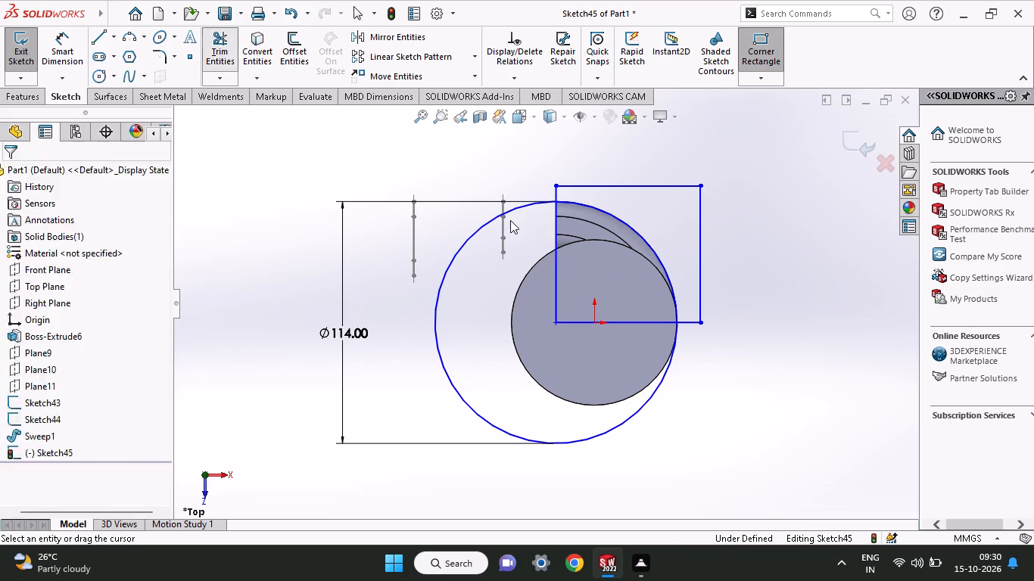
pyautogui.moveTo(453, 211); pyautogui.dragTo(484, 290)
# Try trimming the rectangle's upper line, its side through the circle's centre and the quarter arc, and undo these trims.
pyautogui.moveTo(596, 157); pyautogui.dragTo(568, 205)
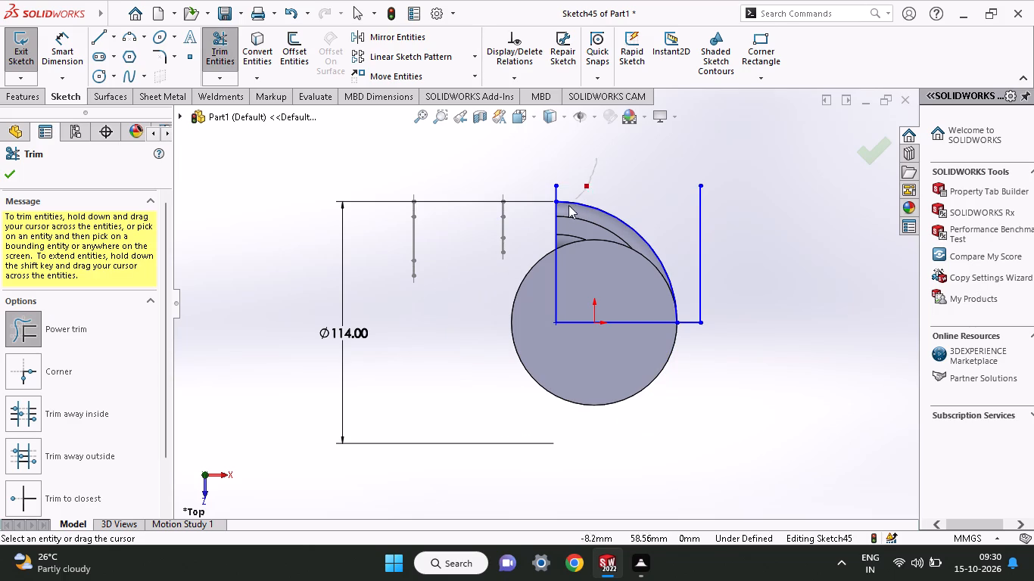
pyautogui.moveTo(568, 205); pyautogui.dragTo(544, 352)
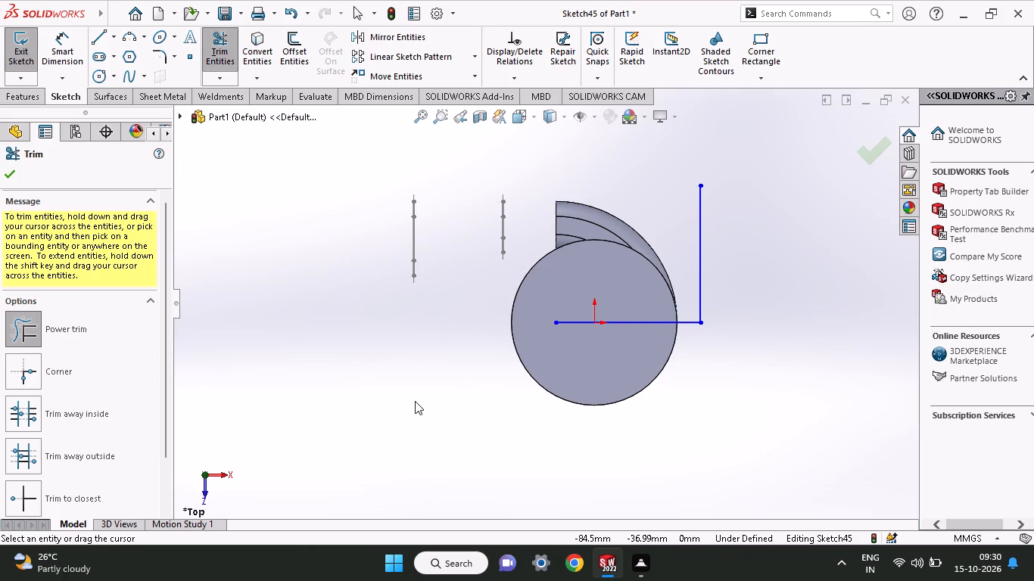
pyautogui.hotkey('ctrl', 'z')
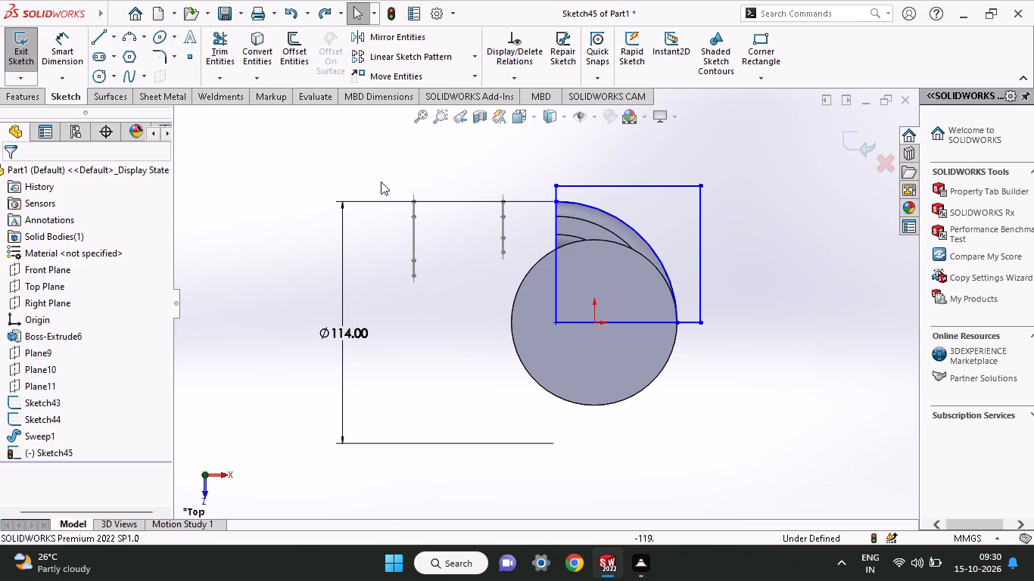
# Delete all four rectangle lines, leaving only the quarter arc in the sketch.
pyautogui.click(636, 186)
pyautogui.rightClick(636, 186)
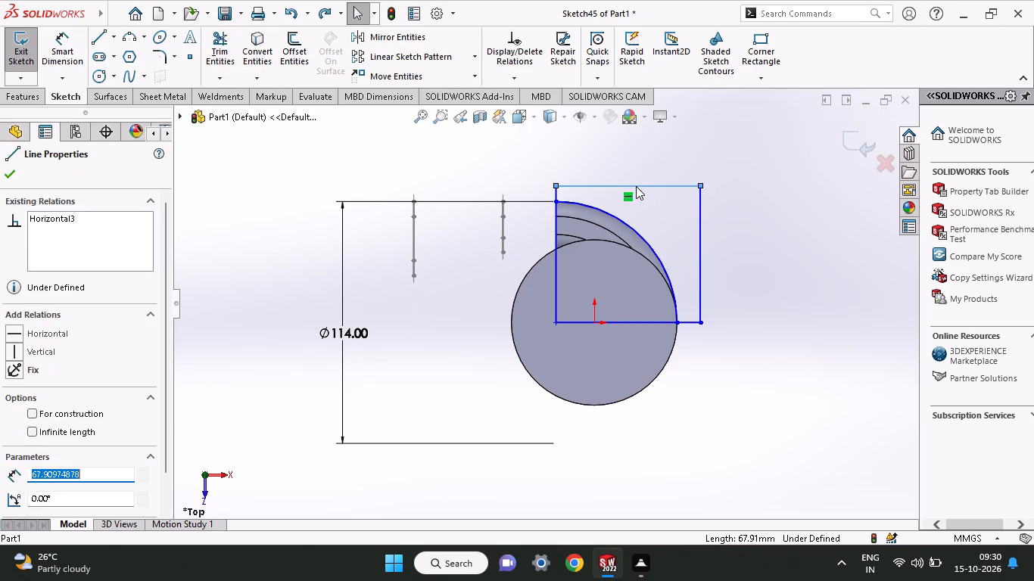
pyautogui.click(674, 416)
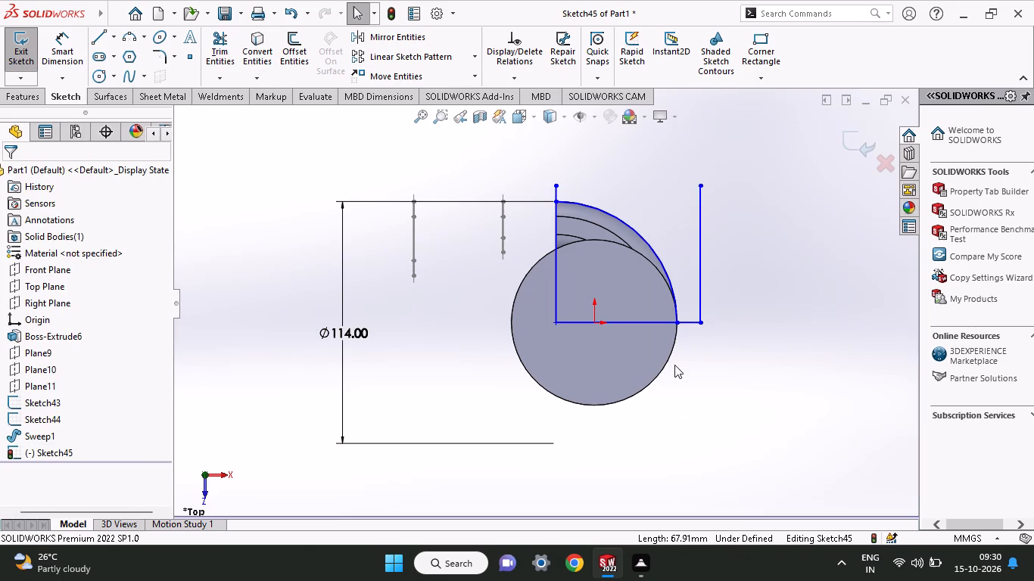
pyautogui.click(654, 324)
pyautogui.rightClick(654, 324)
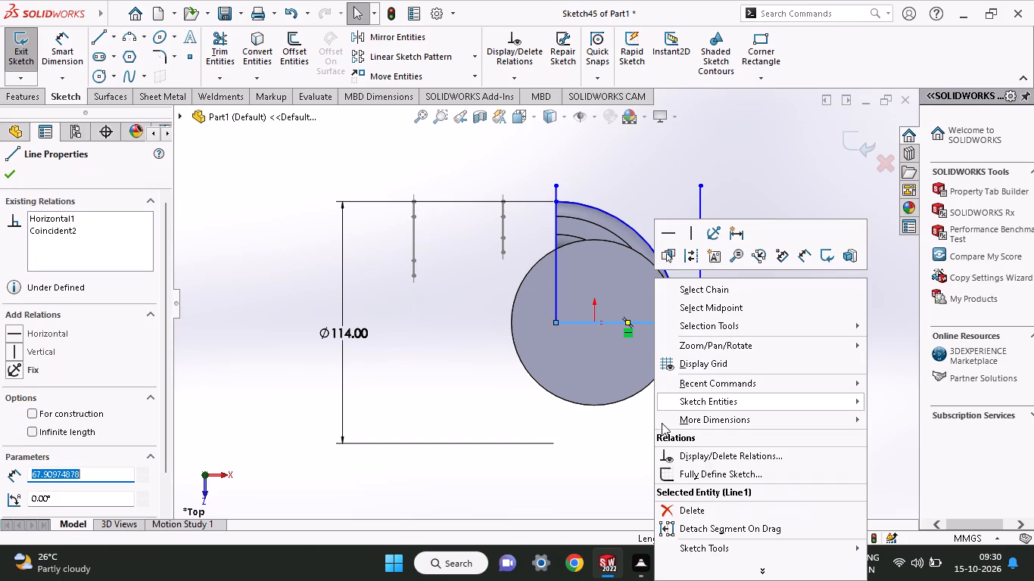
pyautogui.click(684, 511)
pyautogui.click(557, 292)
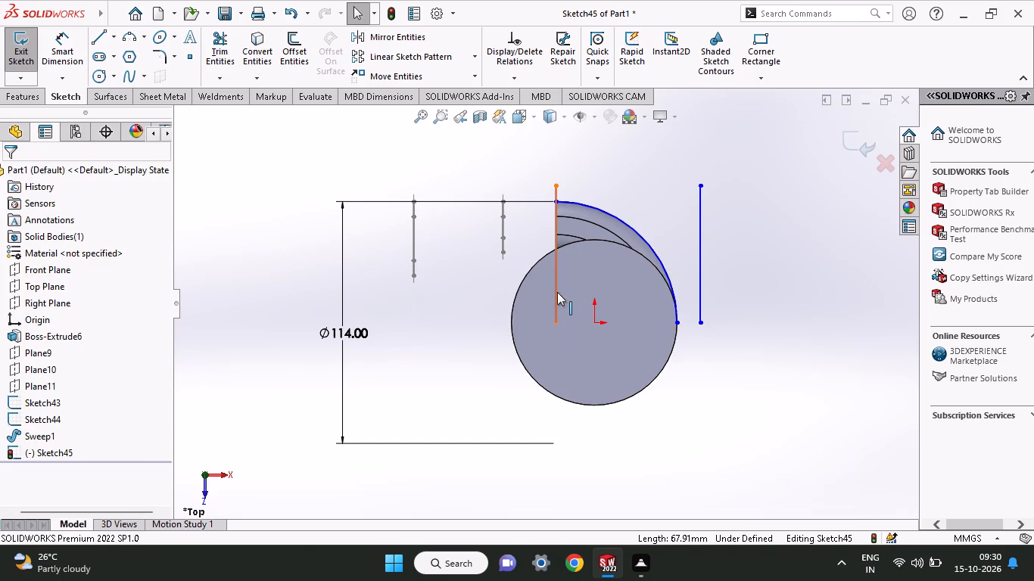
pyautogui.rightClick(557, 292)
pyautogui.click(583, 509)
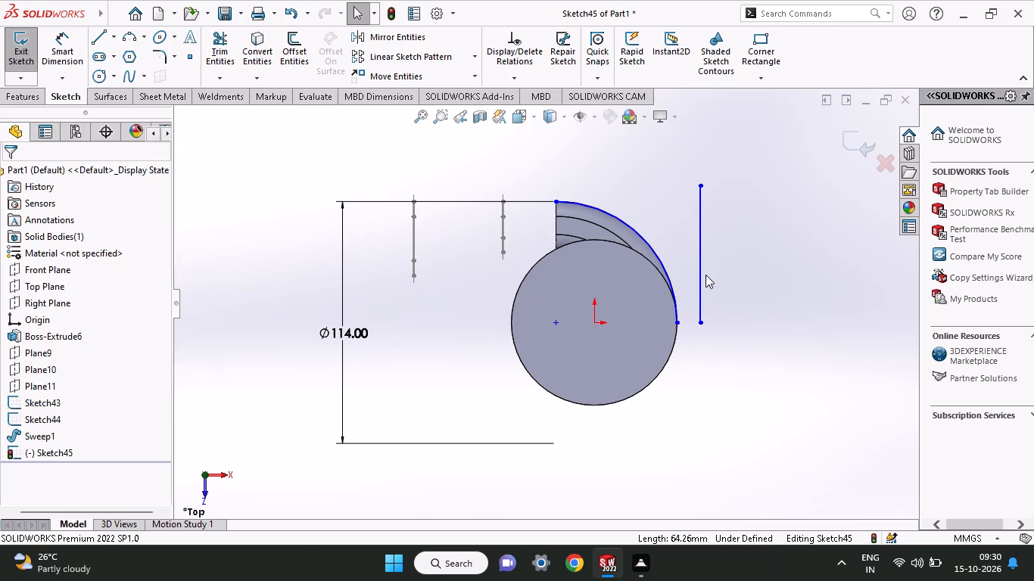
pyautogui.click(703, 269)
pyautogui.rightClick(703, 269)
pyautogui.click(714, 478)
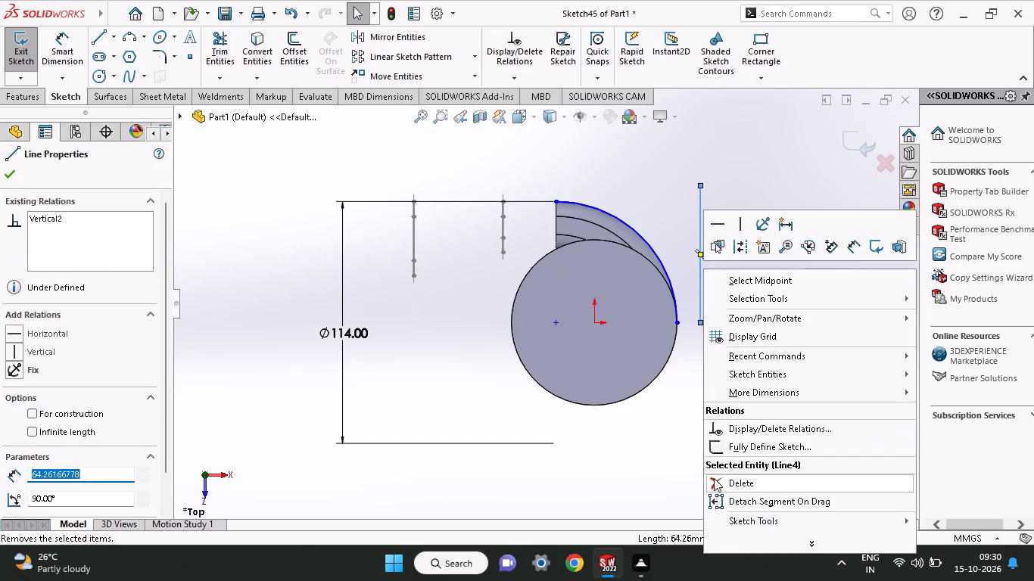
# Draw two connected horizontal lines from the quarter arc's free end to the nearer profile sketch and on to the farther one.
pyautogui.moveTo(634, 341); pyautogui.dragTo(630, 387, button='middle')
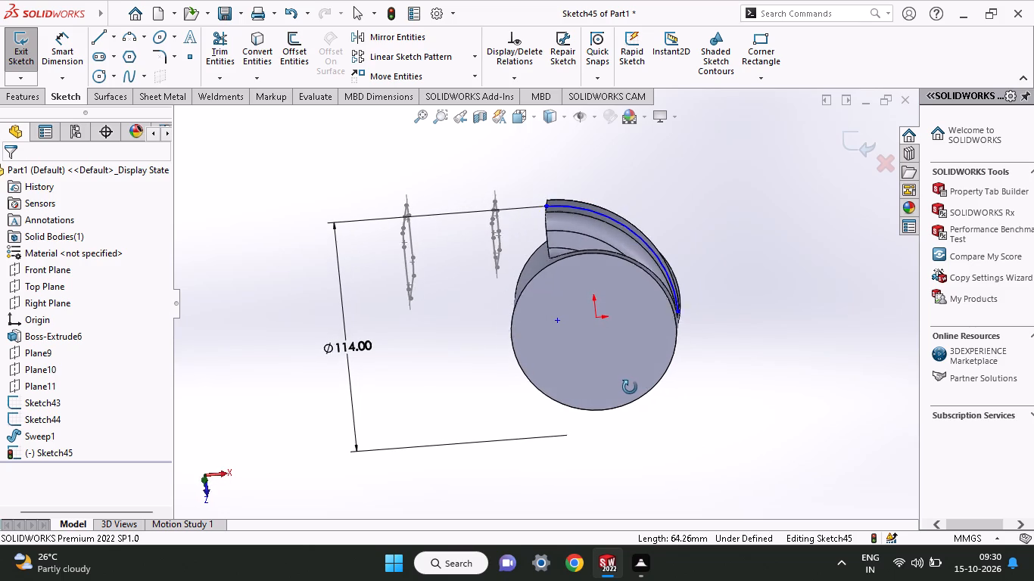
pyautogui.moveTo(630, 387); pyautogui.dragTo(630, 388, button='middle')
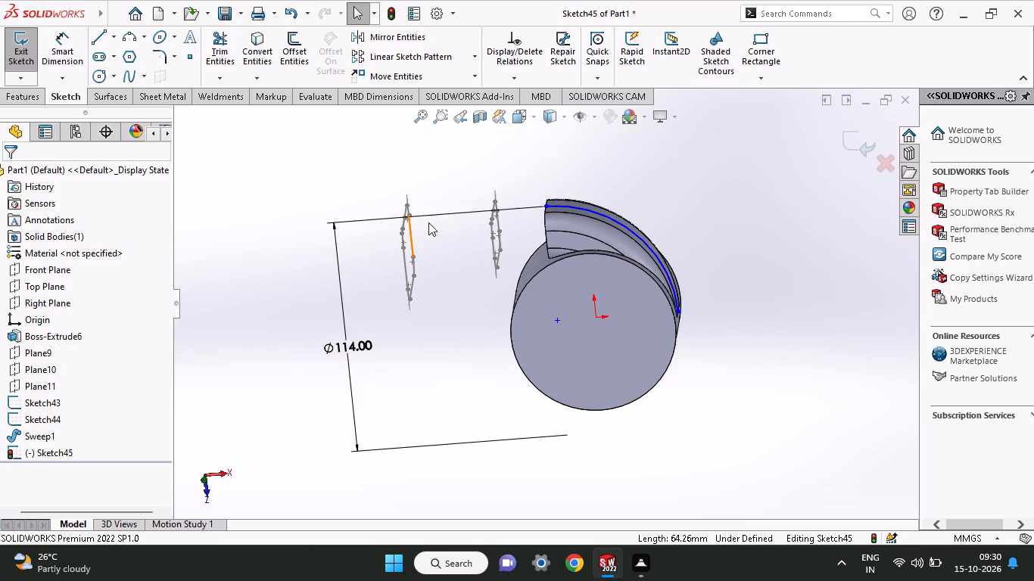
pyautogui.click(100, 36)
pyautogui.click(543, 207)
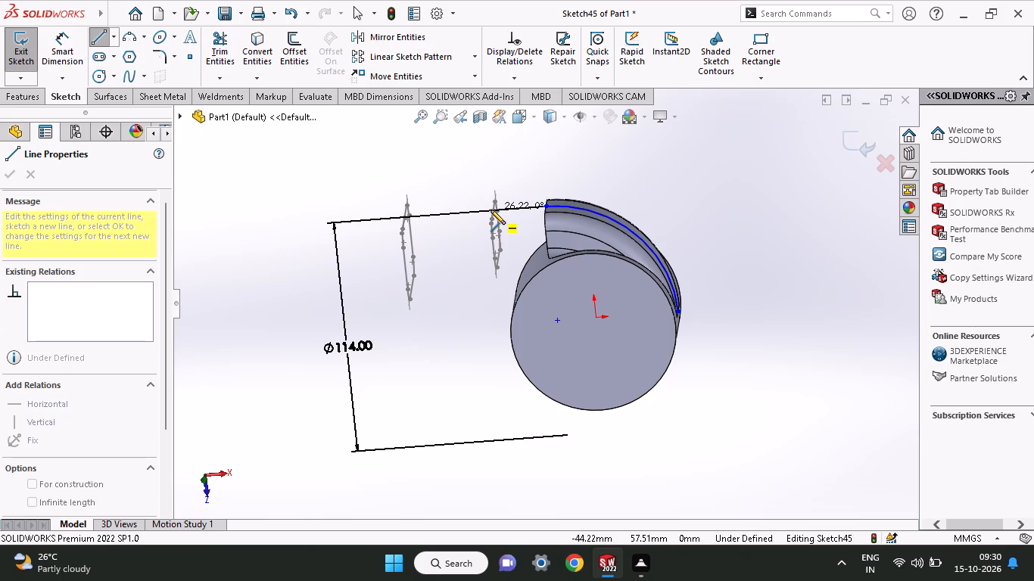
pyautogui.moveTo(491, 210); pyautogui.dragTo(507, 322, button='middle')
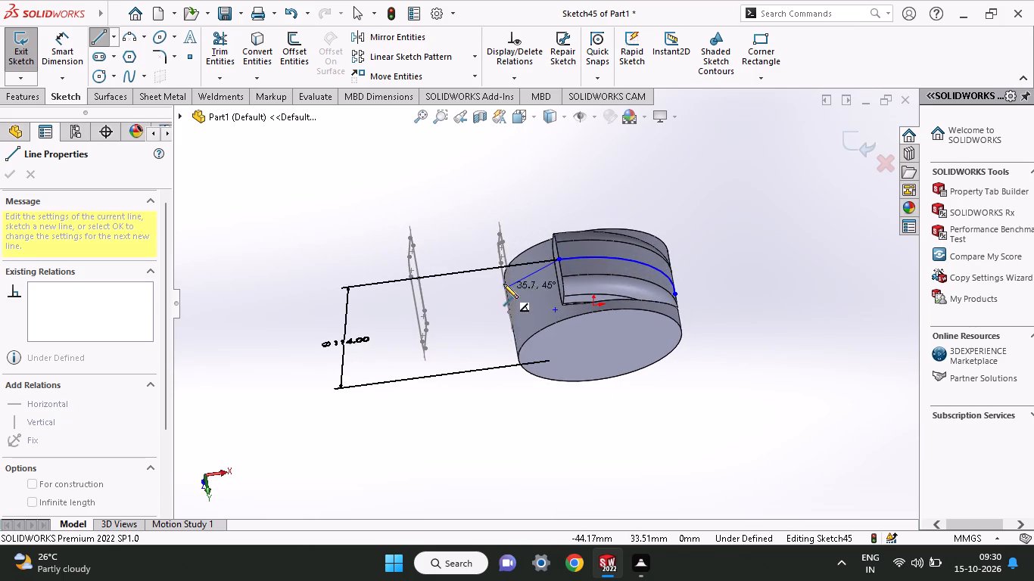
pyautogui.moveTo(503, 284); pyautogui.dragTo(460, 275, button='middle')
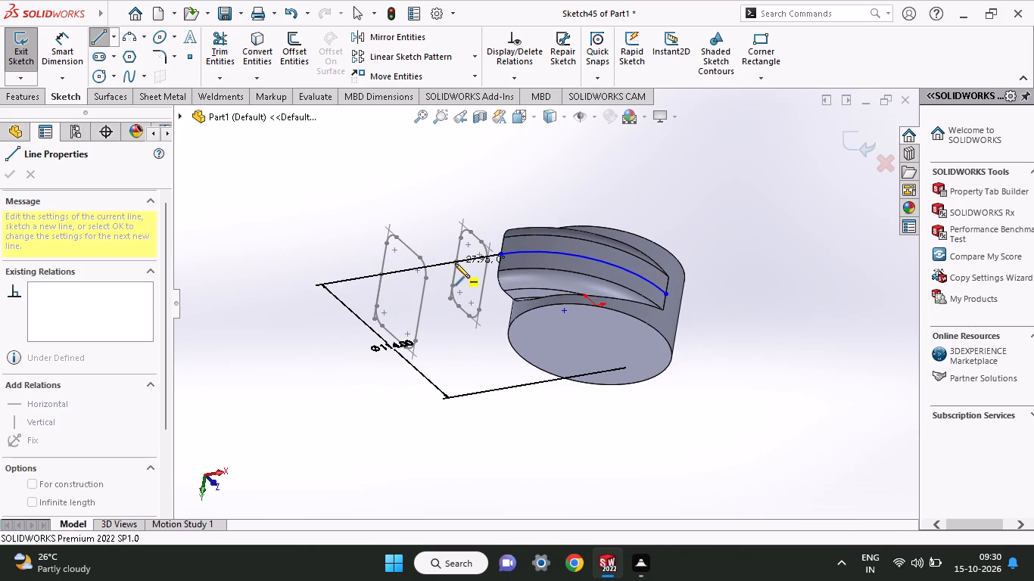
pyautogui.click(455, 263)
pyautogui.click(379, 275)
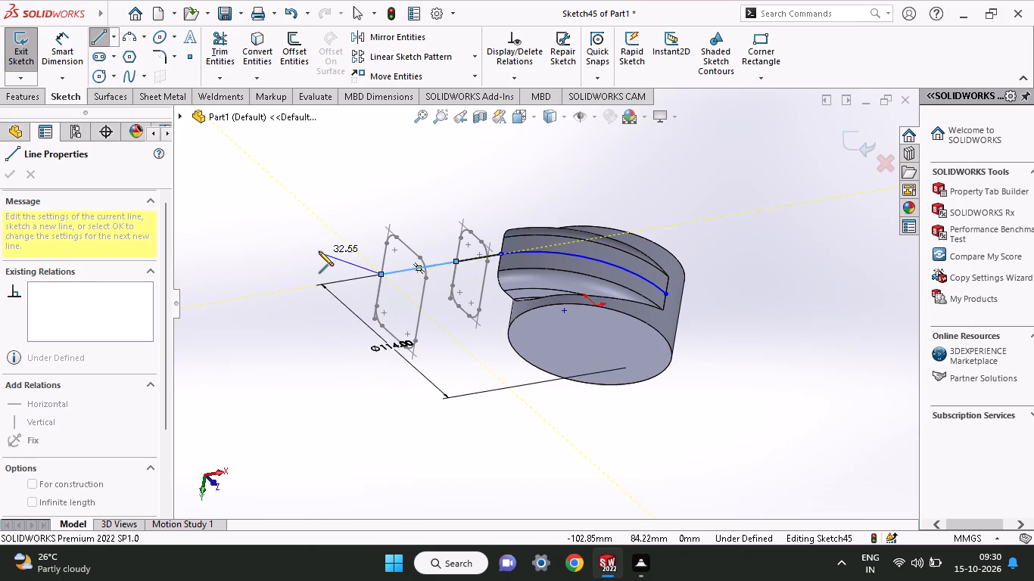
pyautogui.rightClick(319, 251)
pyautogui.click(325, 261)
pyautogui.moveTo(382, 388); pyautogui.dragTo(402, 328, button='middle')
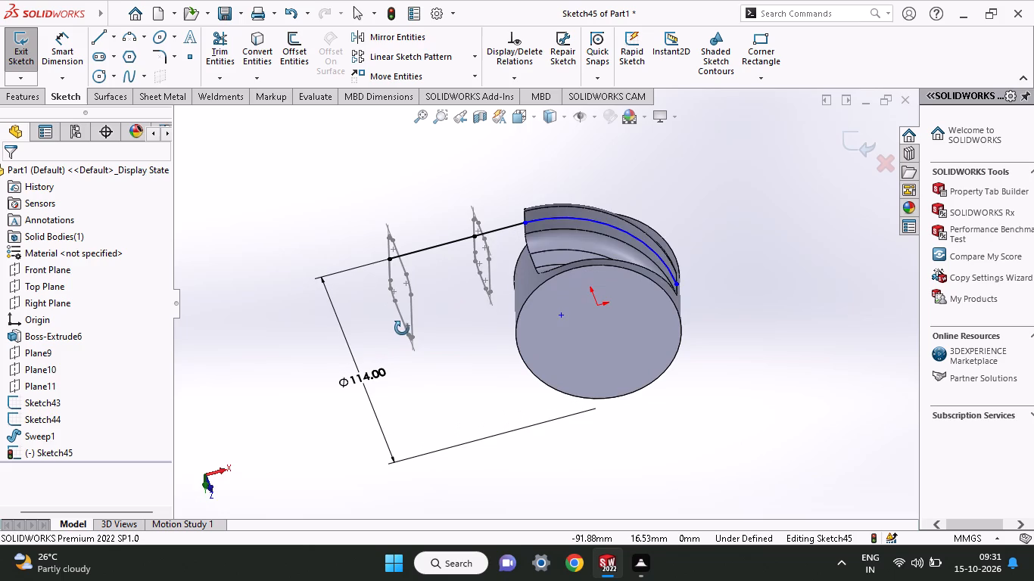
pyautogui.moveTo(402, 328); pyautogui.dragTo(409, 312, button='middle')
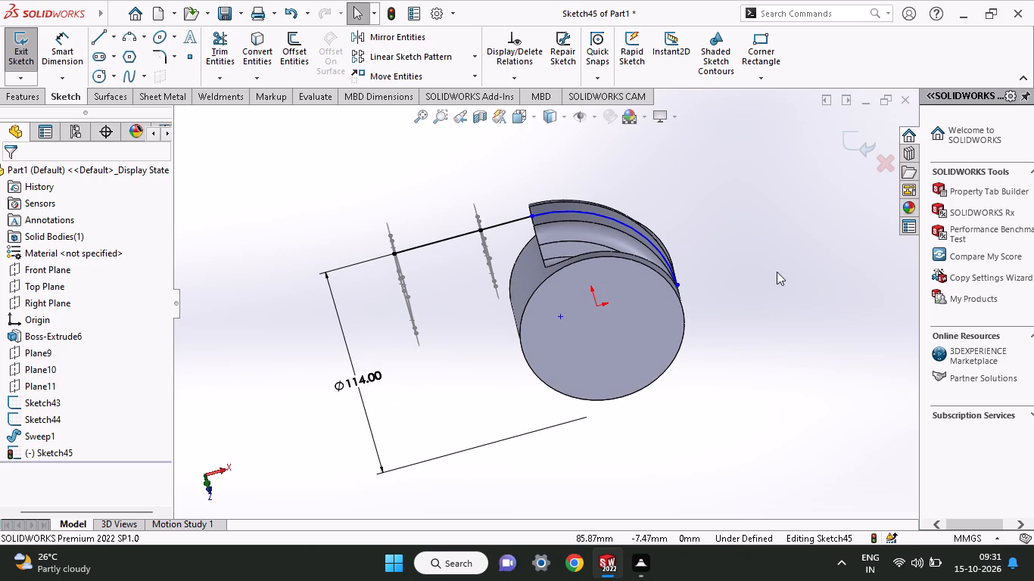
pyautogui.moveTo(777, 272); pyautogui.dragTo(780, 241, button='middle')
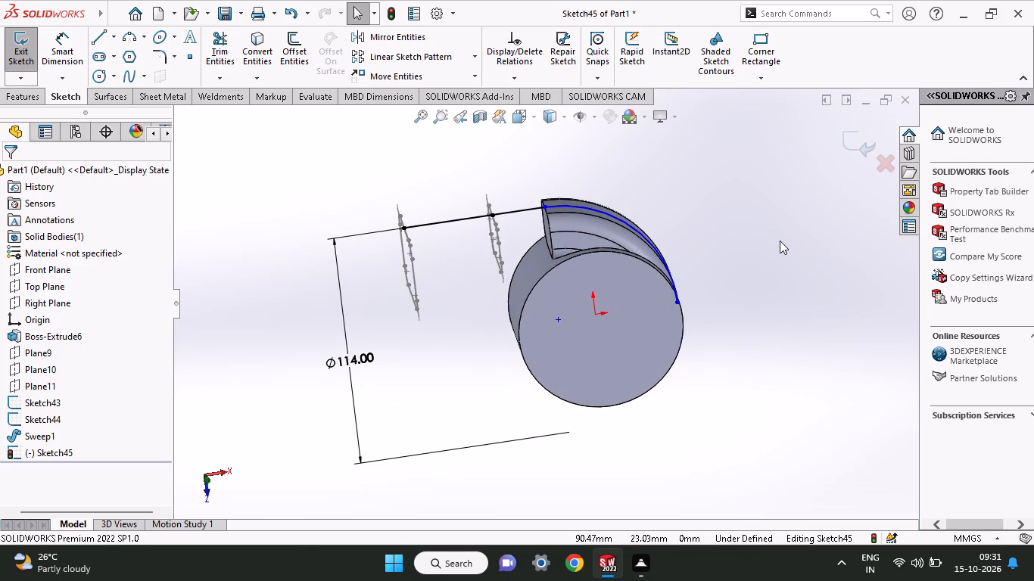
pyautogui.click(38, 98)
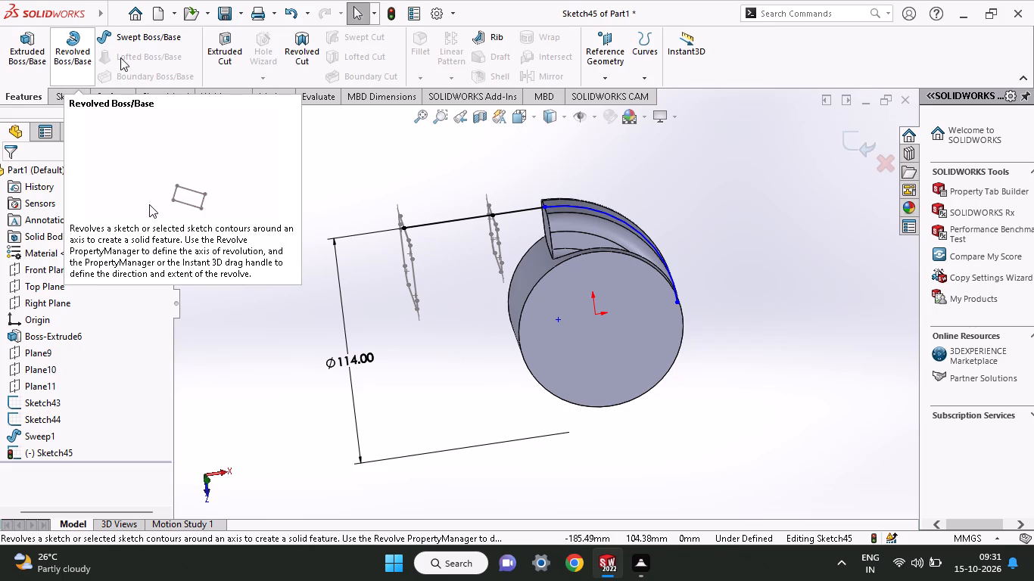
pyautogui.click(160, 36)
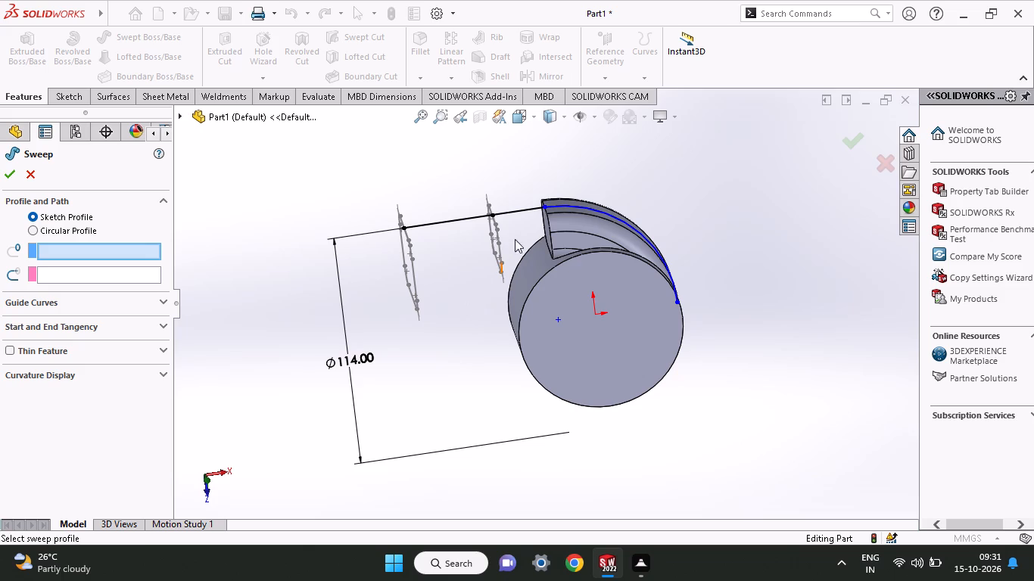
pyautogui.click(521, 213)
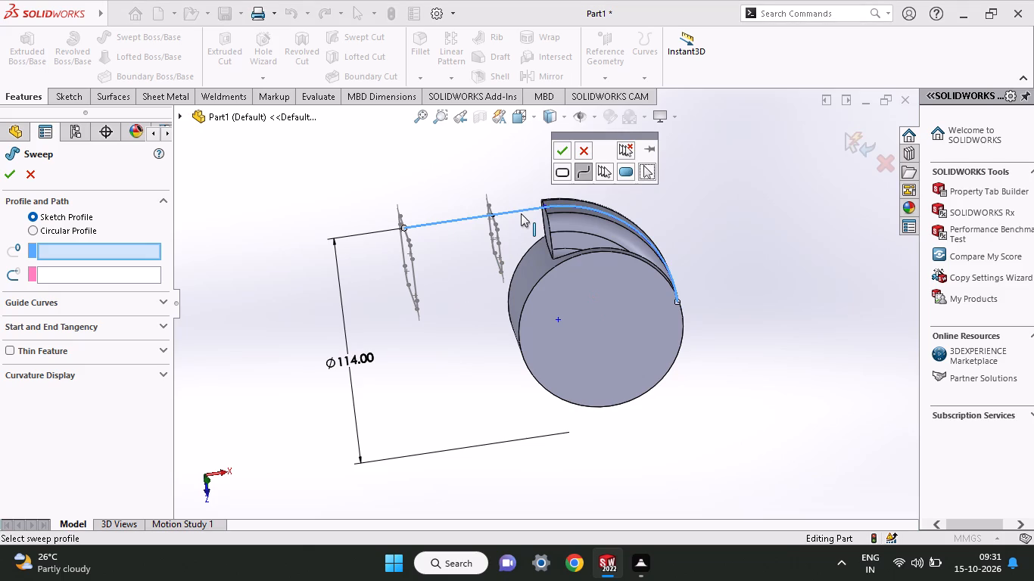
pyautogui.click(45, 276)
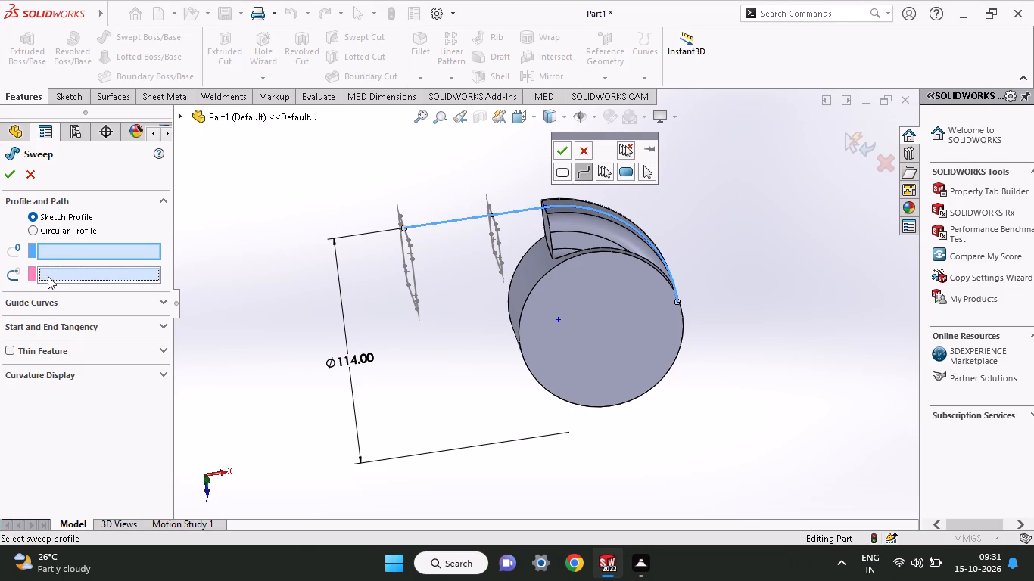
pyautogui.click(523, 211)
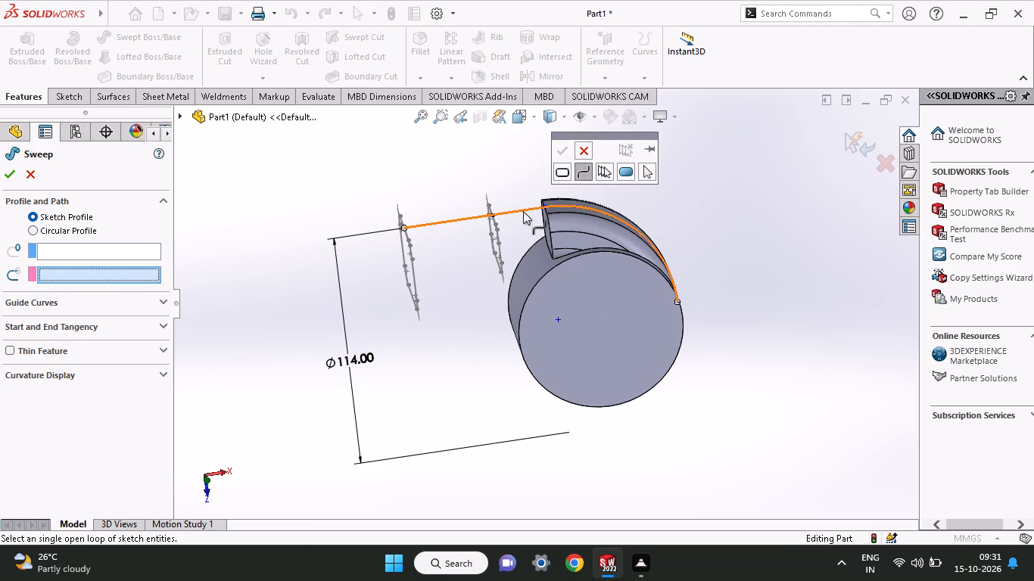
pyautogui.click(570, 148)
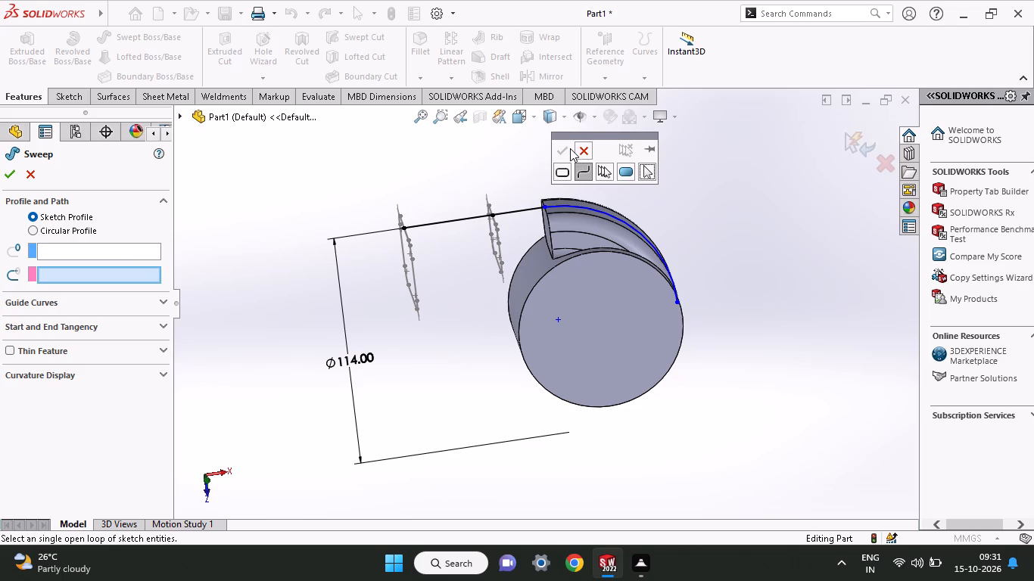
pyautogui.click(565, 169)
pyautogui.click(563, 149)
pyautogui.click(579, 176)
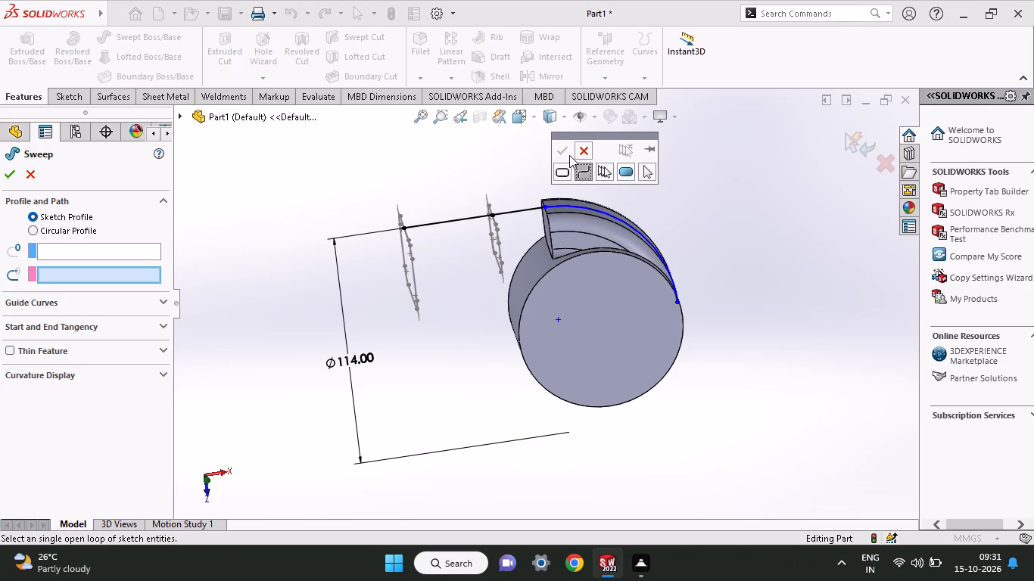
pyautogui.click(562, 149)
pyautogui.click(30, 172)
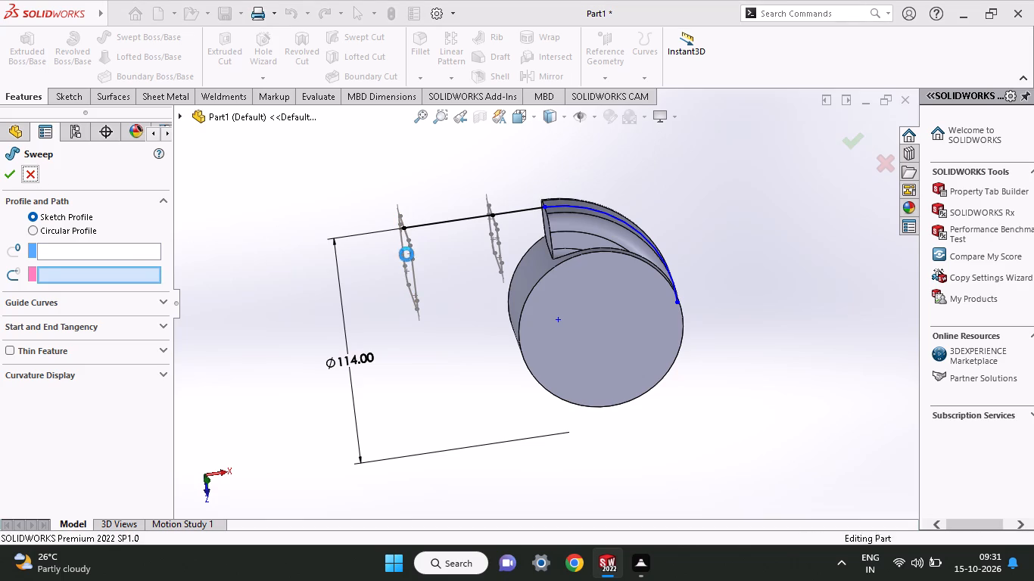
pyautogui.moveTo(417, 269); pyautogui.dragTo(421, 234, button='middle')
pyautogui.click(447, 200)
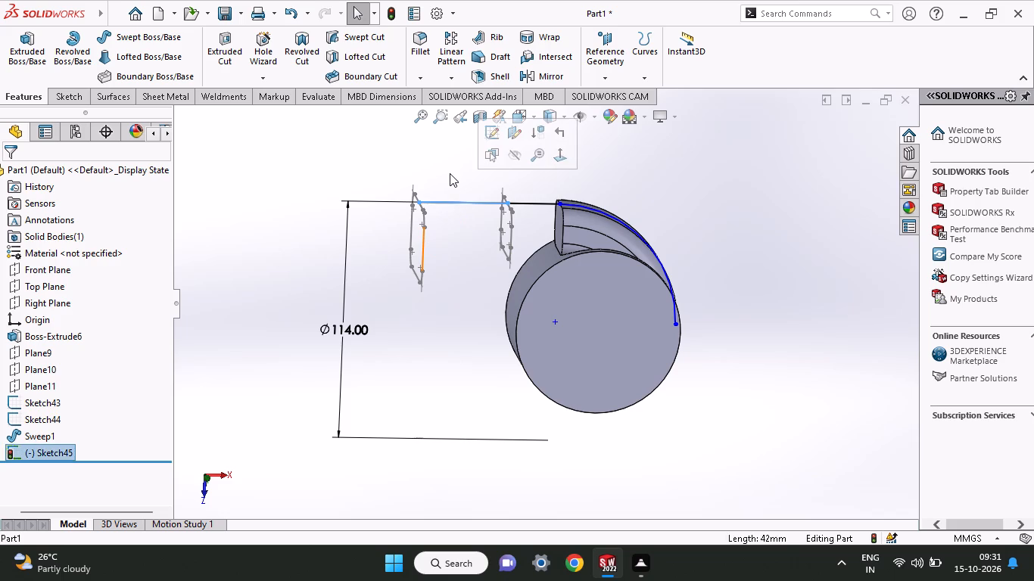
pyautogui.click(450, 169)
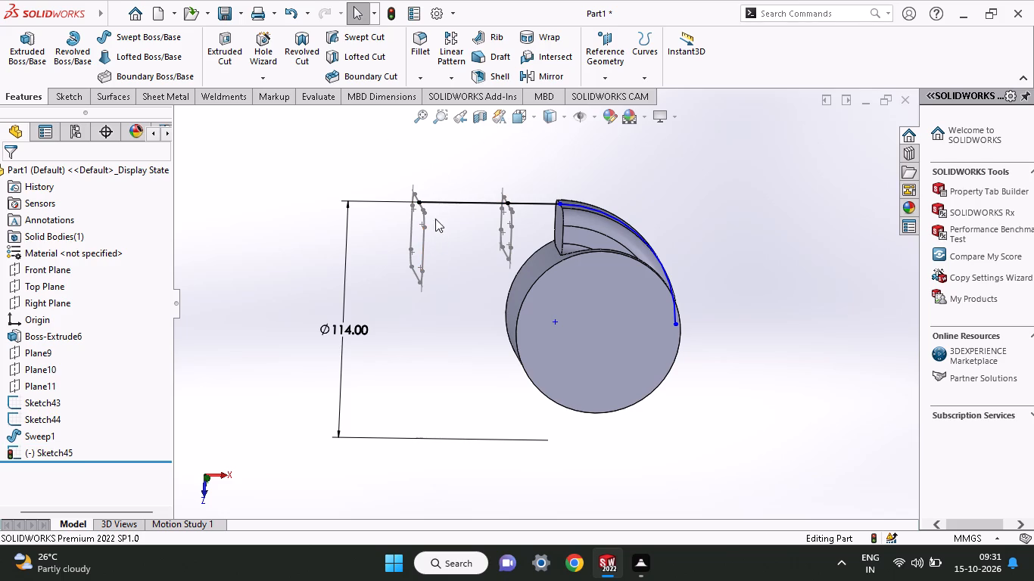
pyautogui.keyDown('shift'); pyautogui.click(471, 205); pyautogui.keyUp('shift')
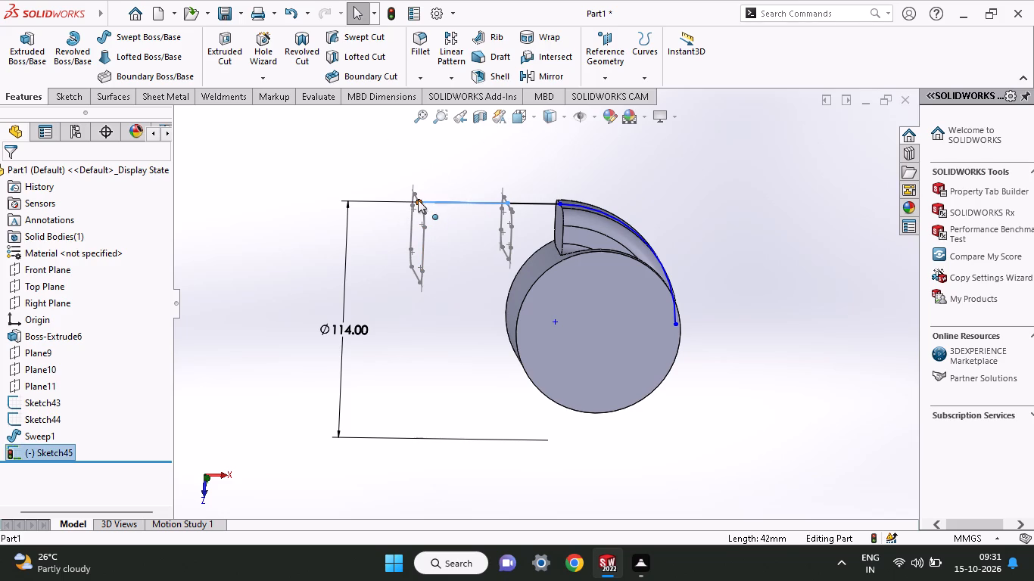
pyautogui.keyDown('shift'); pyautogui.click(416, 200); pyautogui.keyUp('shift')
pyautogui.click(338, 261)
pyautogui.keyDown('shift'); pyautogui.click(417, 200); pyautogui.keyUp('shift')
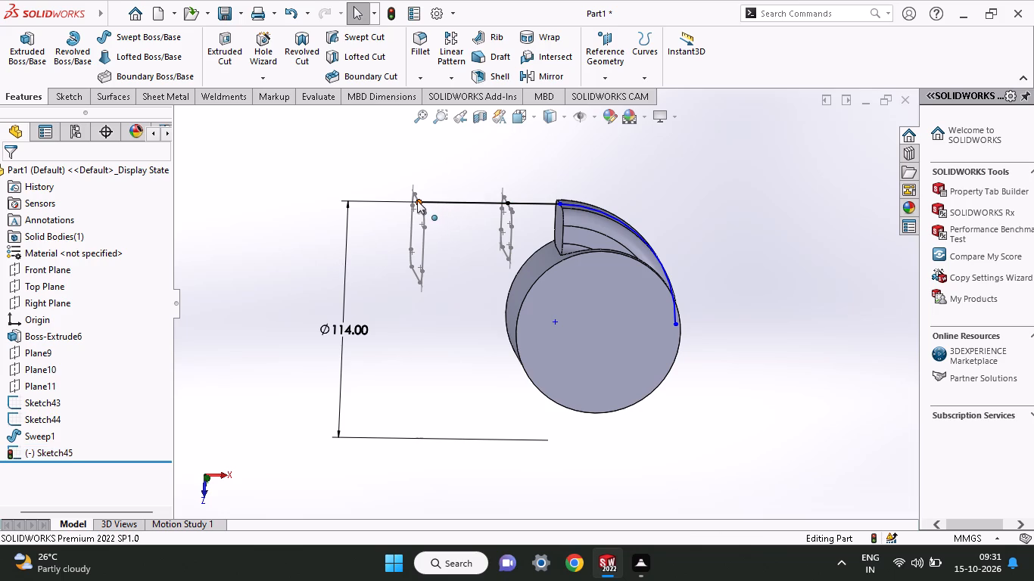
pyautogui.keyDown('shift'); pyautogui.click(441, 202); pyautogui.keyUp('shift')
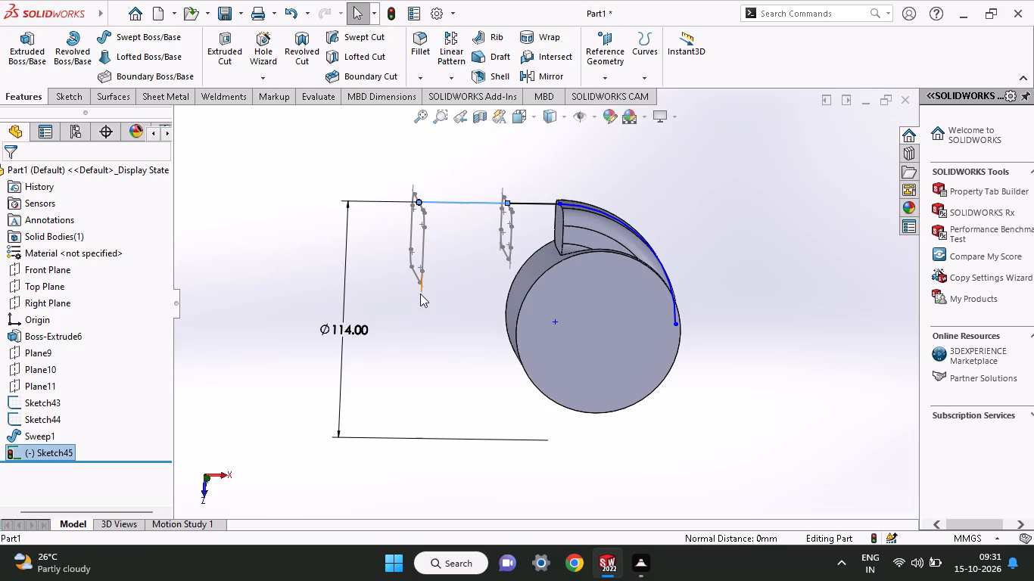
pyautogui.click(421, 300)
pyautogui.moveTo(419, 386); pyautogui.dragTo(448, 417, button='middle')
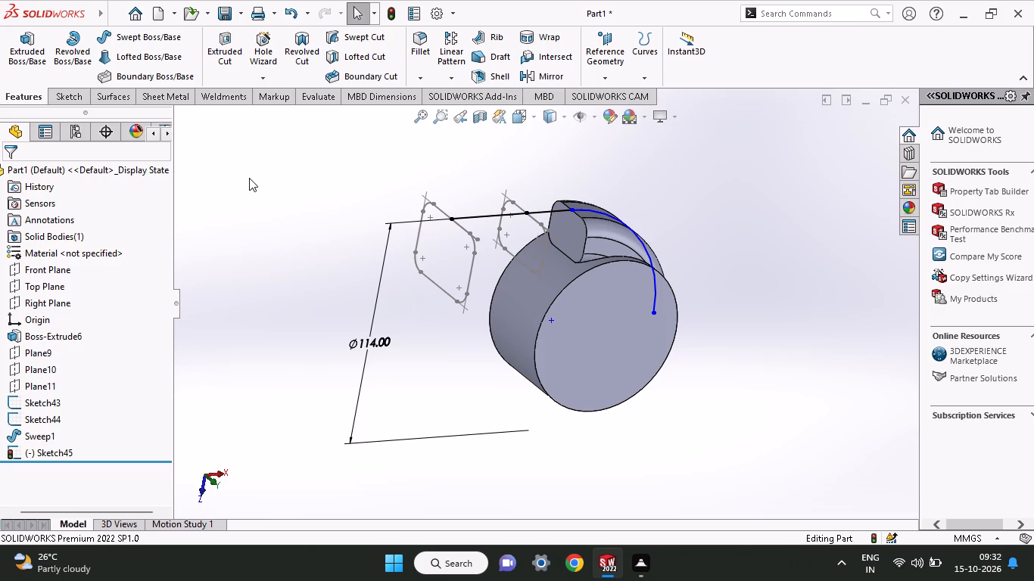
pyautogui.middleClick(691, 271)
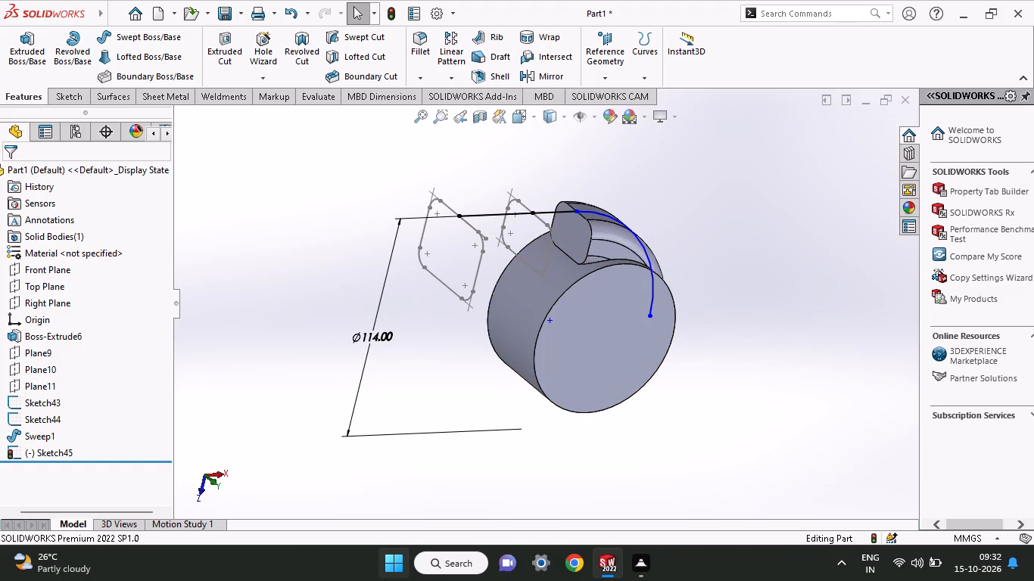
# Undo the entire arc-and-line path sketch (Sketch45) and the existing sweep, back to the three profile sketches and original path.
pyautogui.hotkey('ctrl', 'z')
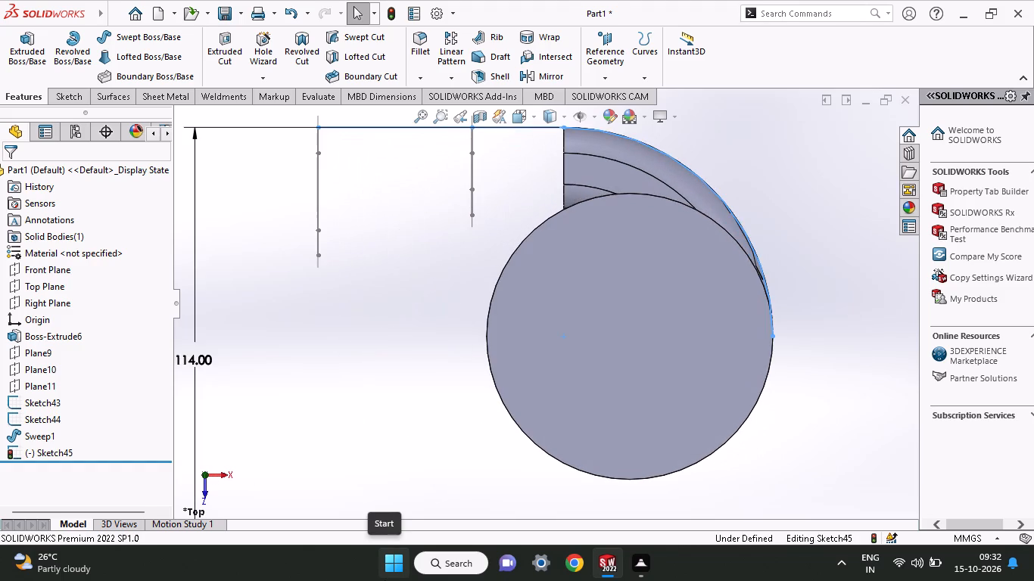
pyautogui.hotkey('ctrl', 'z')
pyautogui.hotkey('ctrl', 'z')
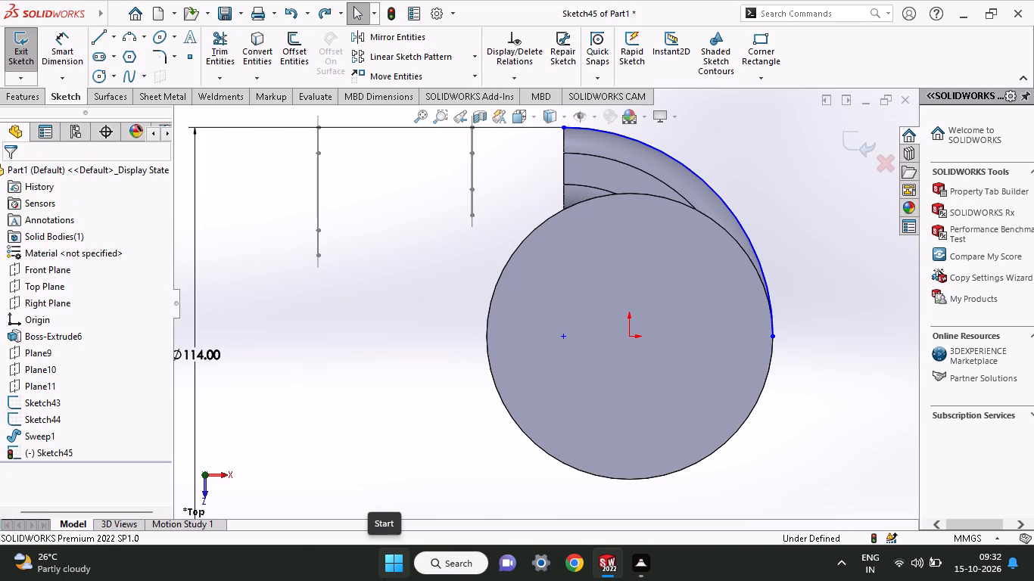
pyautogui.hotkey('ctrl', 'z')
pyautogui.hotkey('ctrl', 'z')
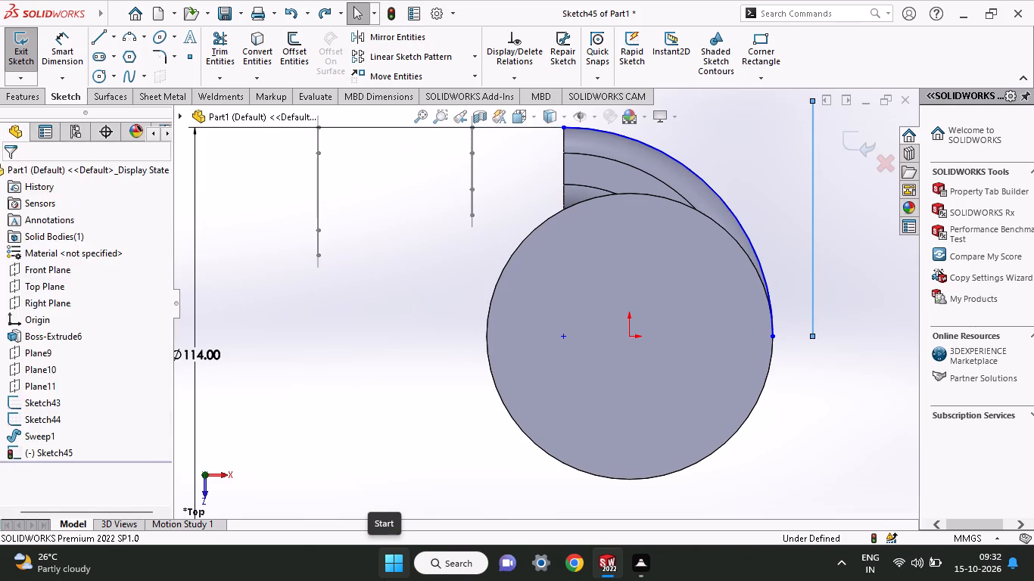
pyautogui.hotkey('ctrl', 'z')
pyautogui.hotkey('ctrl', 'z')
pyautogui.hotkey('ctrl', 'z')
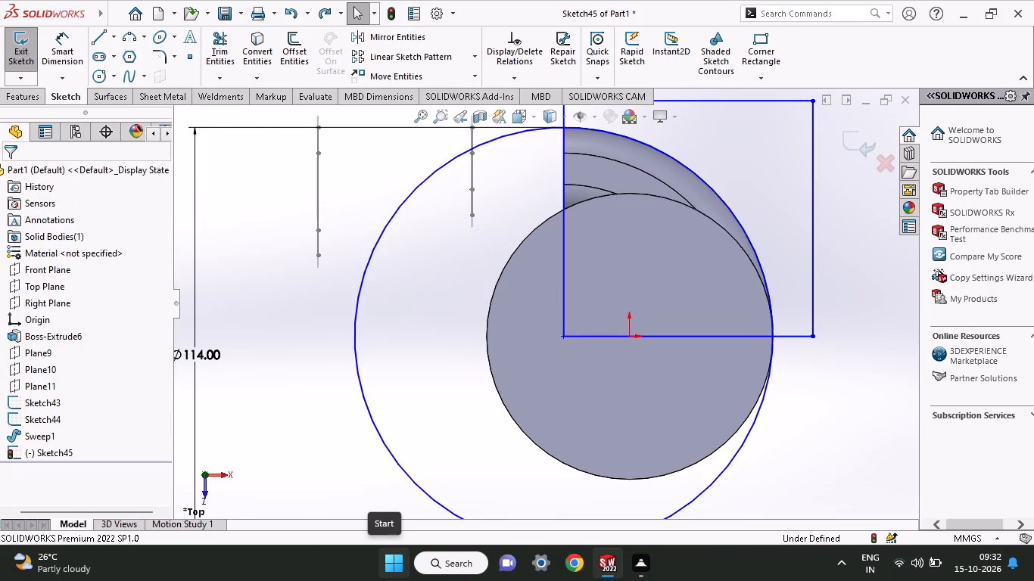
pyautogui.hotkey('ctrl', 'z')
pyautogui.hotkey('ctrl', 'z')
pyautogui.hotkey('ctrl', 'z')
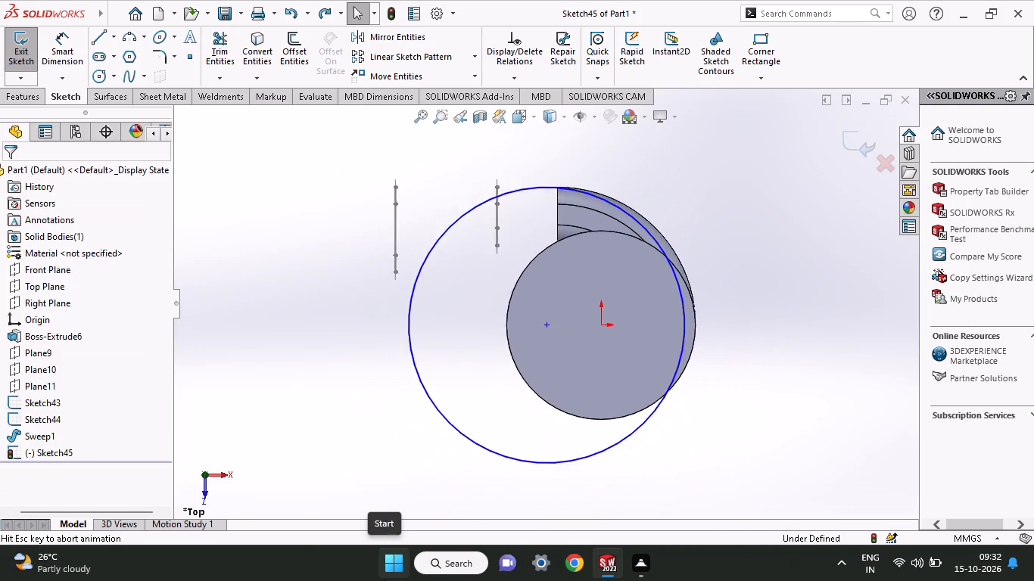
pyautogui.hotkey('ctrl', 'z')
pyautogui.hotkey('ctrl', 'z')
pyautogui.hotkey('ctrl', 'z')
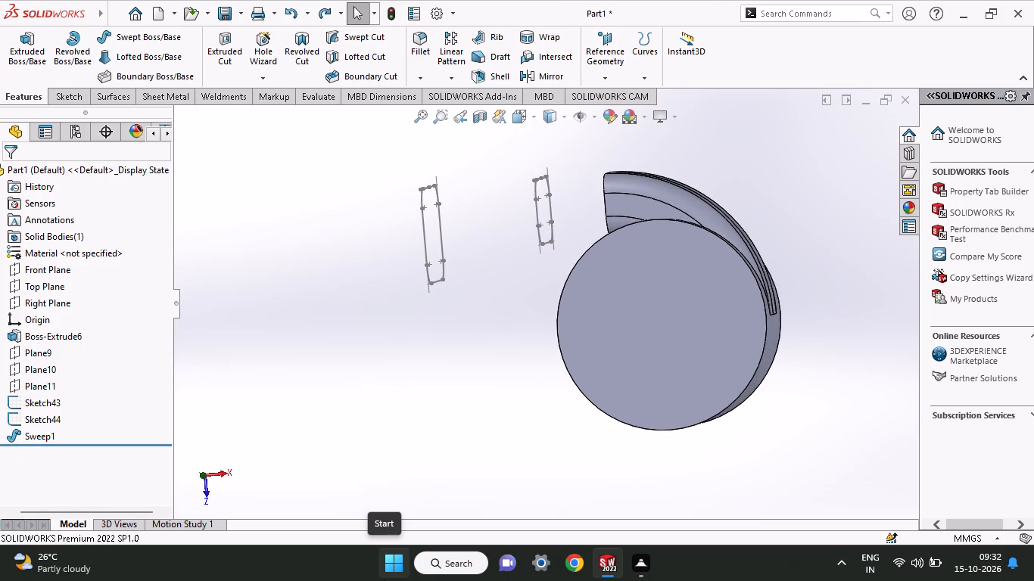
pyautogui.hotkey('ctrl', 'z')
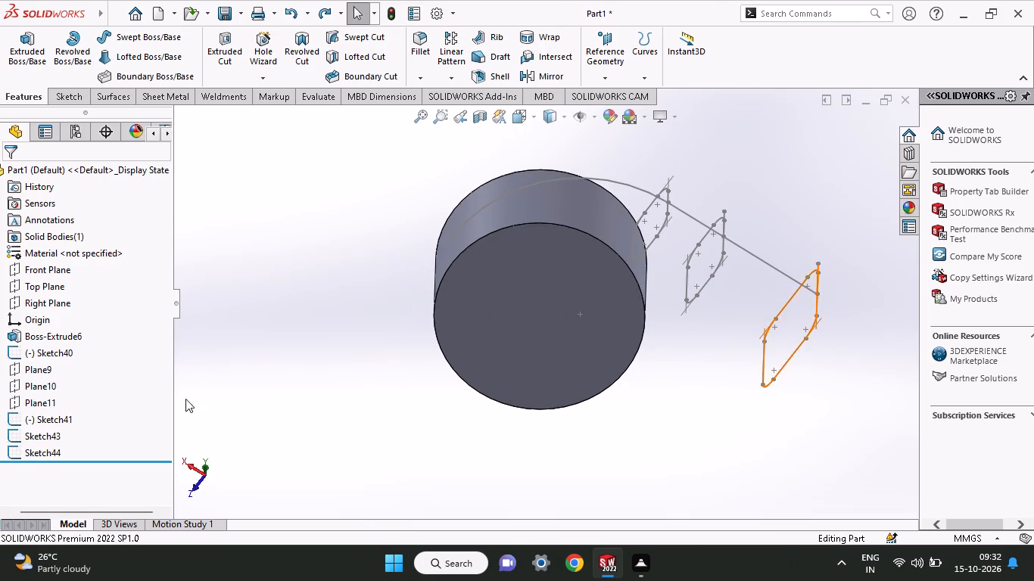
# Sweep the rectangular profile nearest the cylinder (Sketch41) along path Sketch40, using only the direction that follows the arc around the cylinder.
pyautogui.moveTo(693, 326); pyautogui.dragTo(475, 334, button='middle')
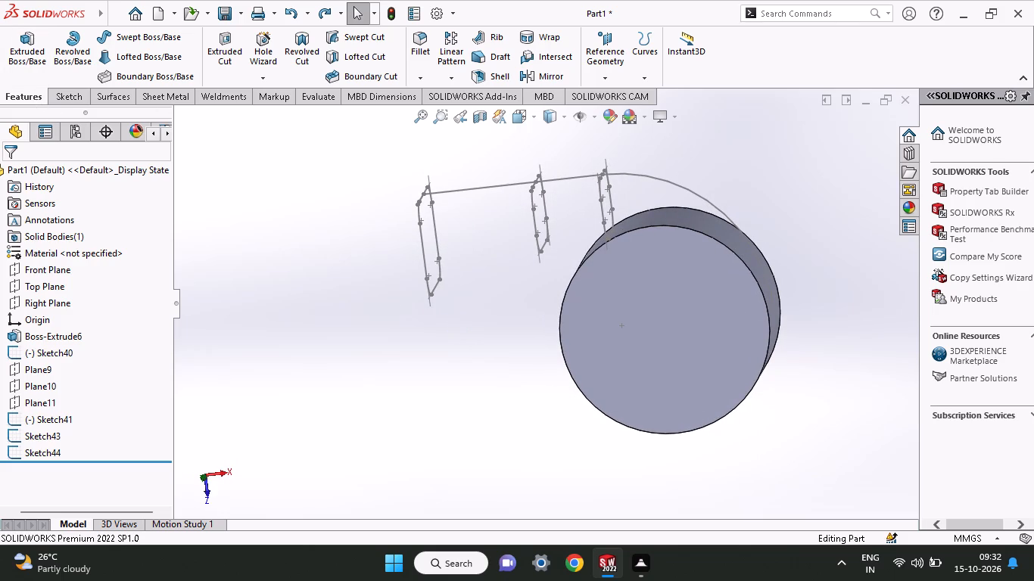
pyautogui.click(111, 37)
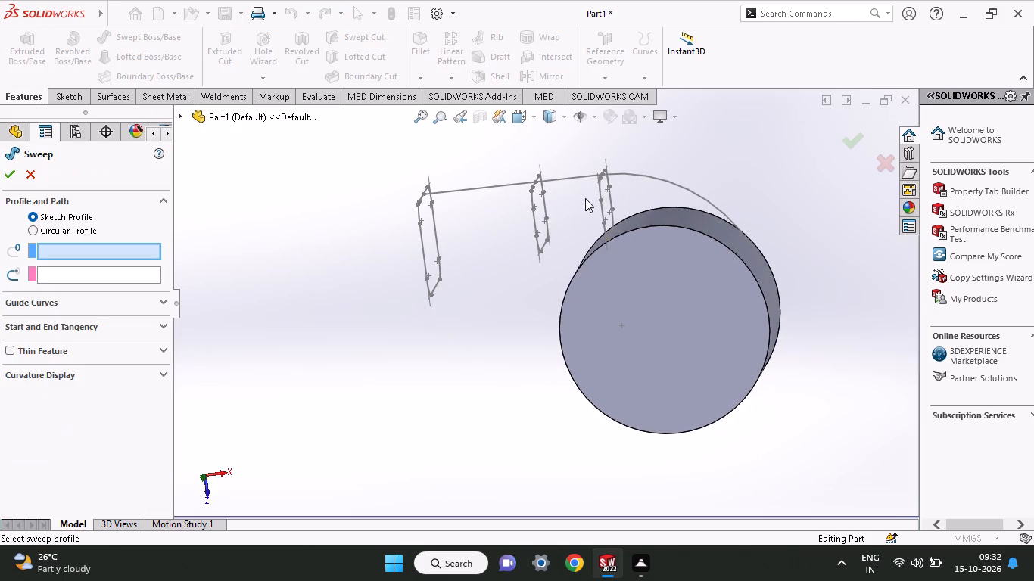
pyautogui.click(678, 181)
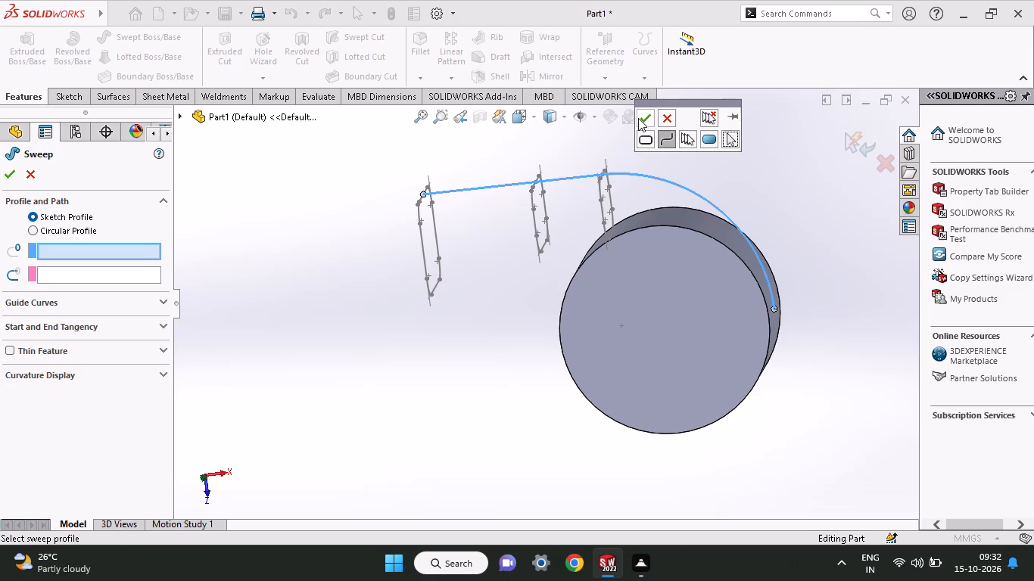
pyautogui.click(638, 118)
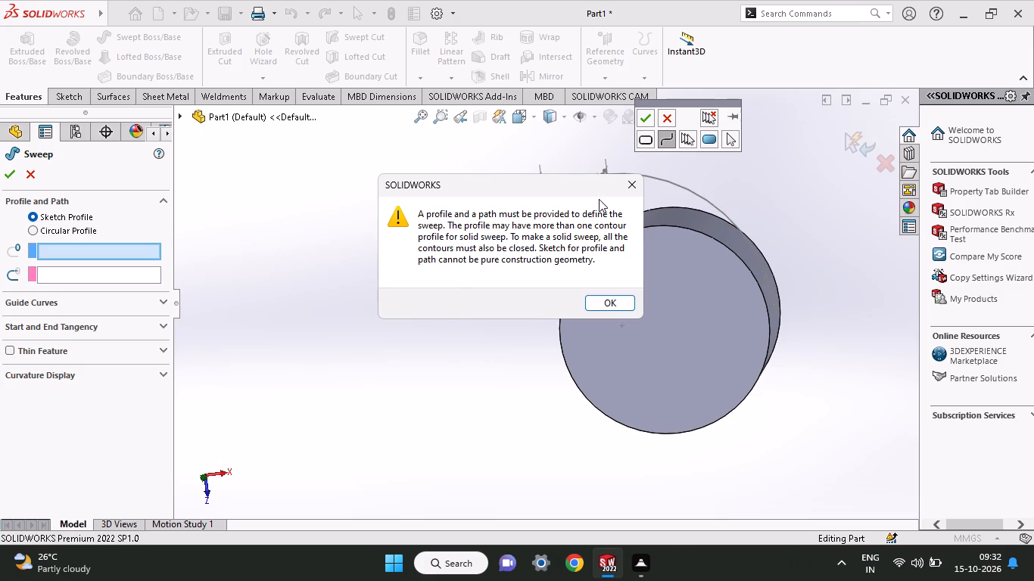
pyautogui.click(621, 191)
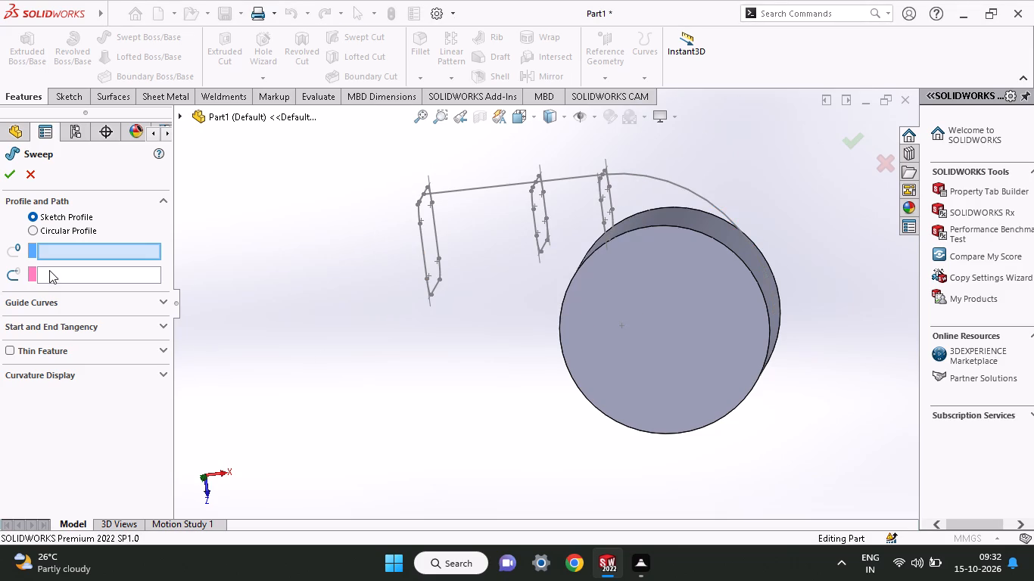
pyautogui.click(51, 269)
pyautogui.click(638, 175)
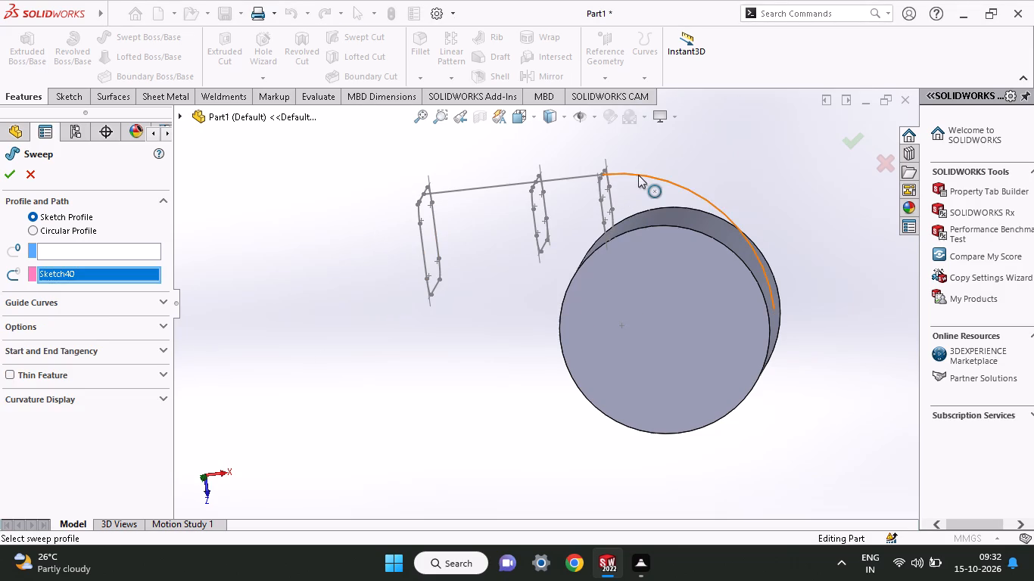
pyautogui.click(84, 253)
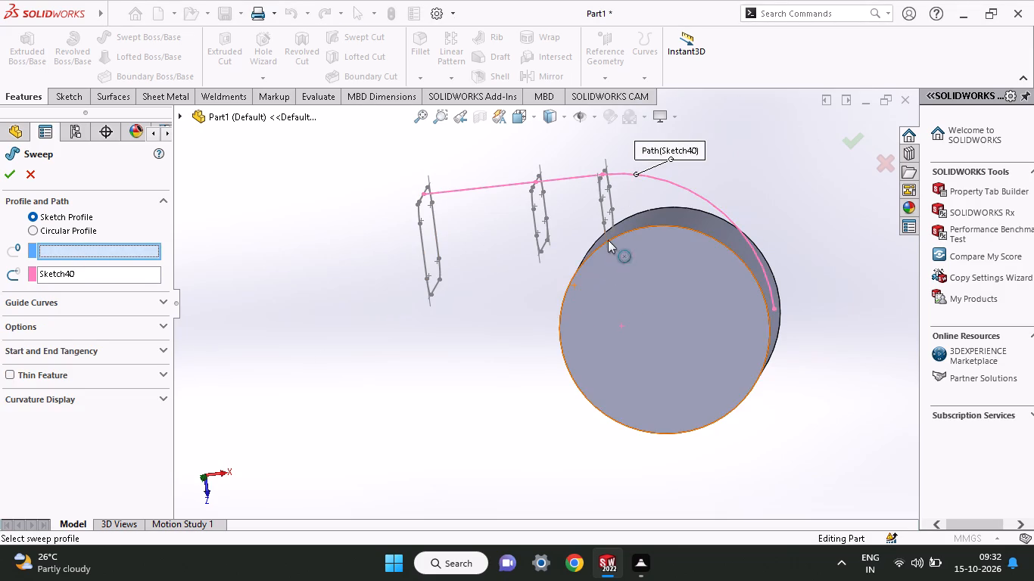
pyautogui.click(606, 213)
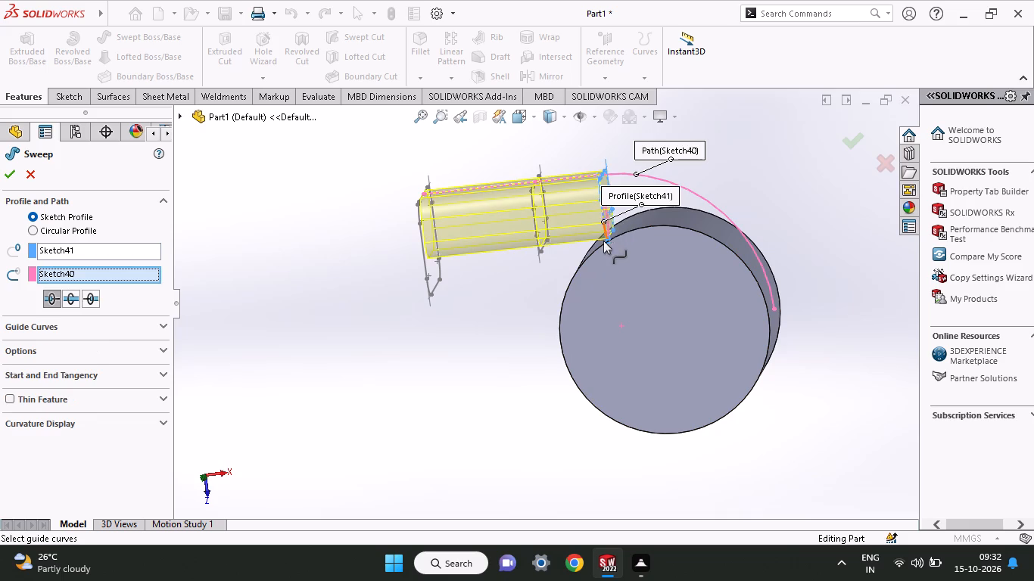
pyautogui.click(94, 305)
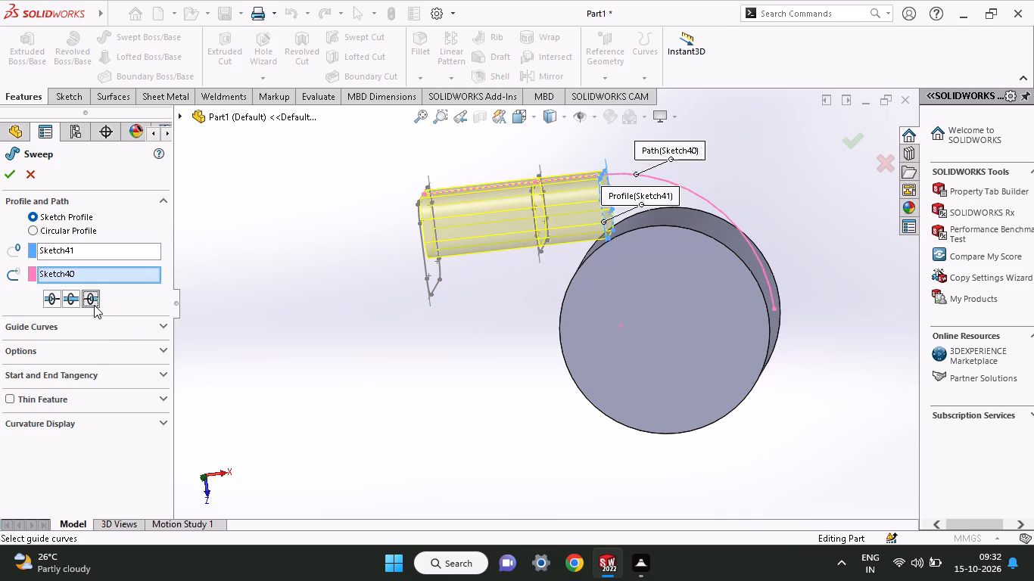
pyautogui.click(6, 176)
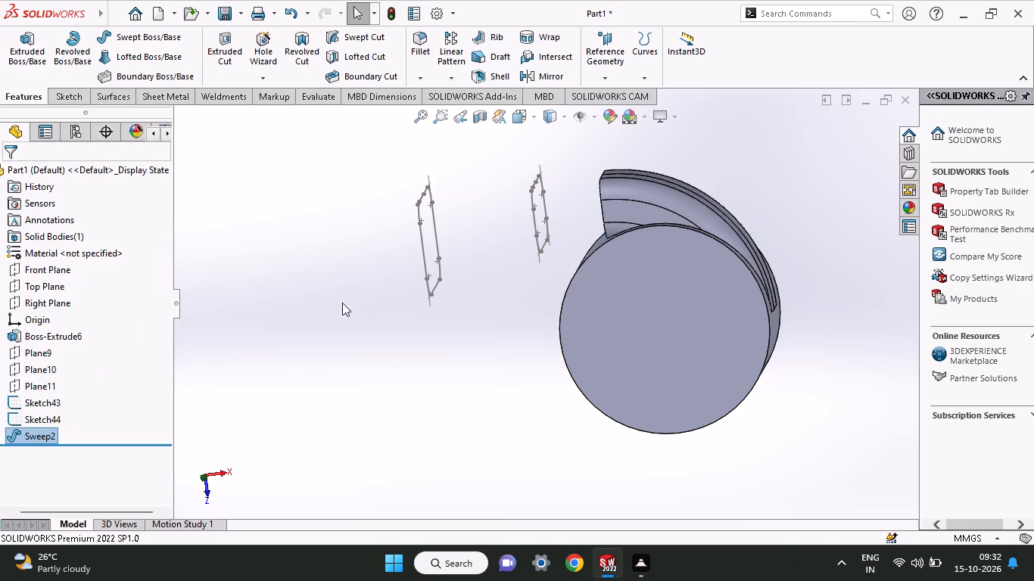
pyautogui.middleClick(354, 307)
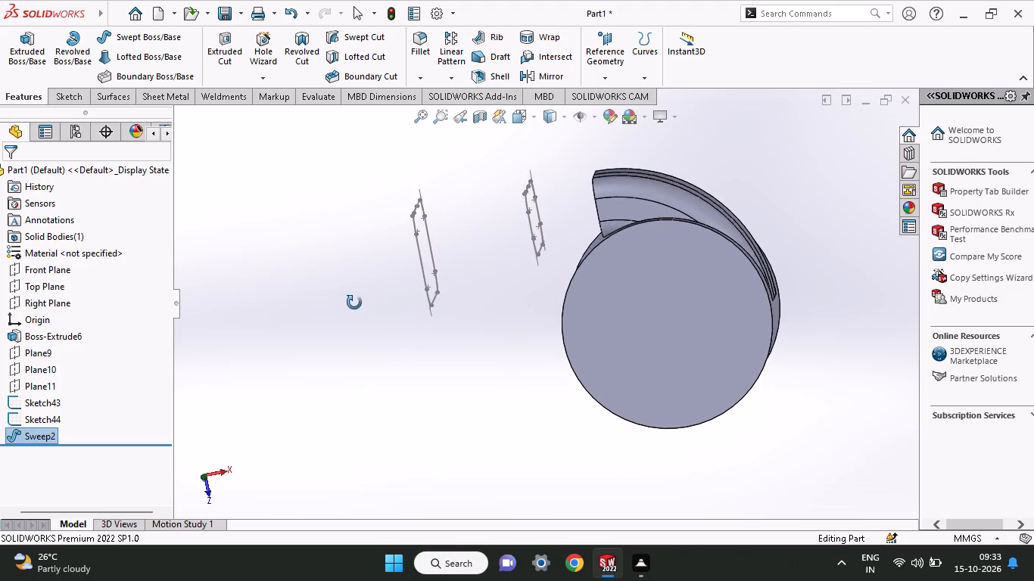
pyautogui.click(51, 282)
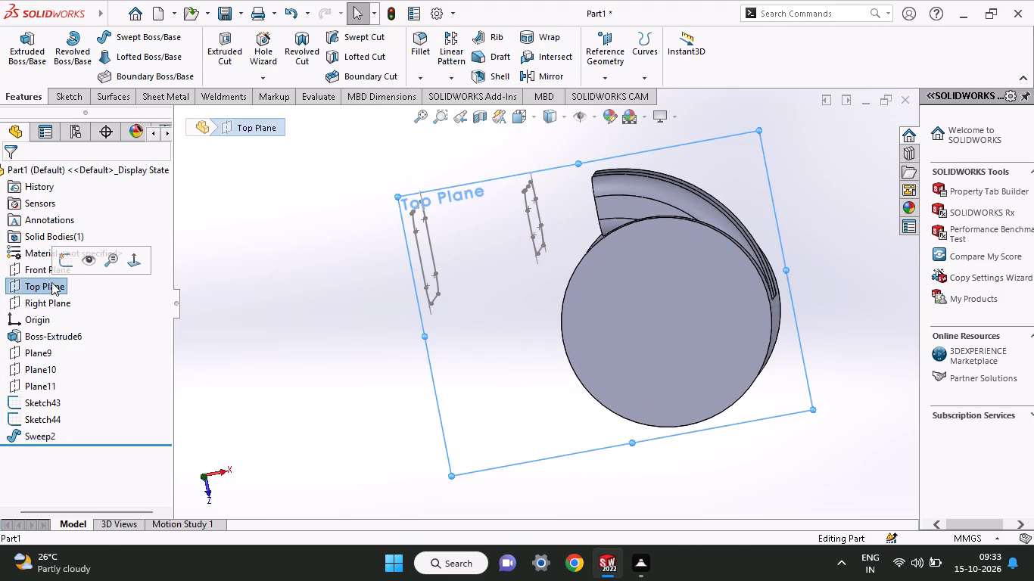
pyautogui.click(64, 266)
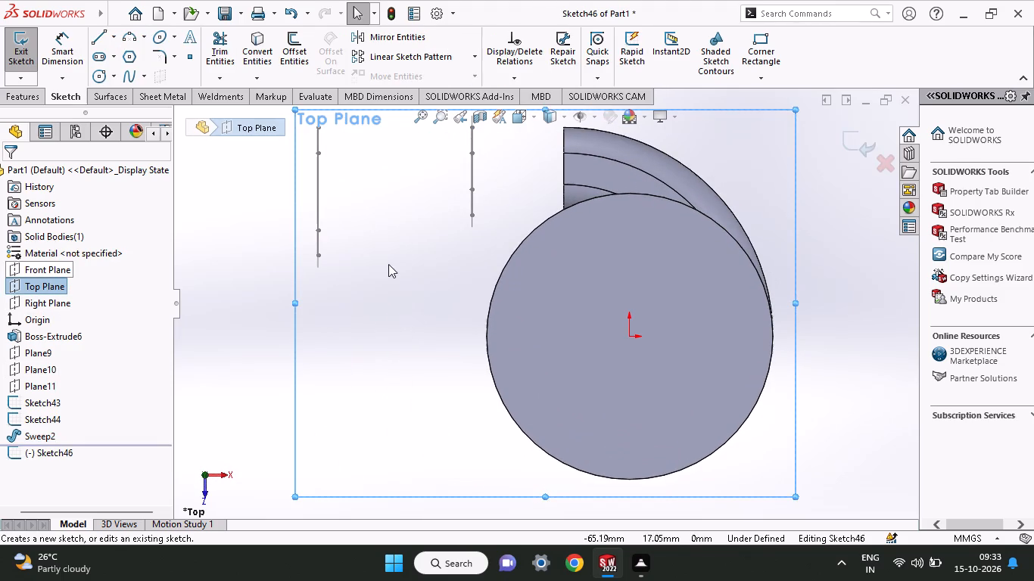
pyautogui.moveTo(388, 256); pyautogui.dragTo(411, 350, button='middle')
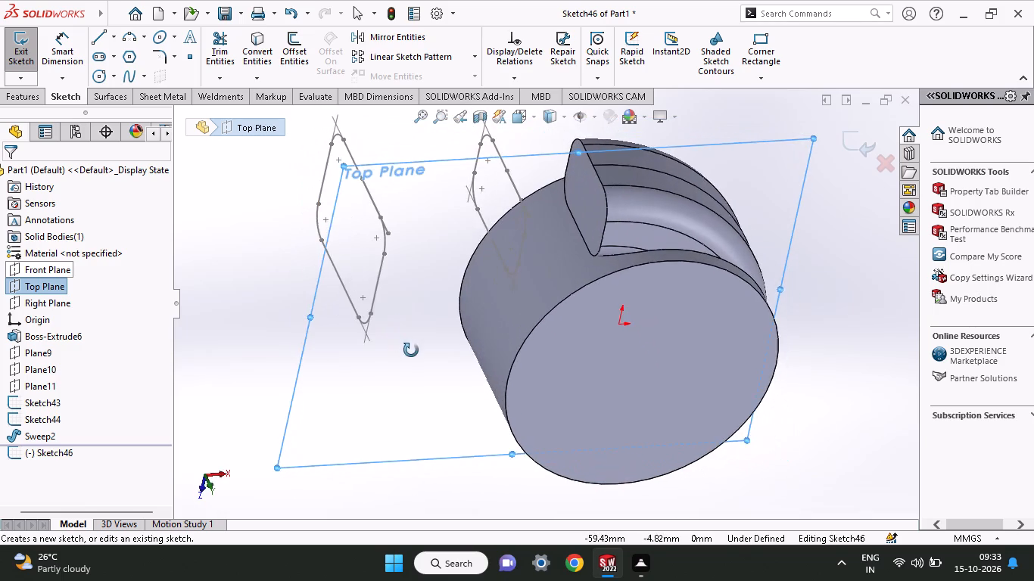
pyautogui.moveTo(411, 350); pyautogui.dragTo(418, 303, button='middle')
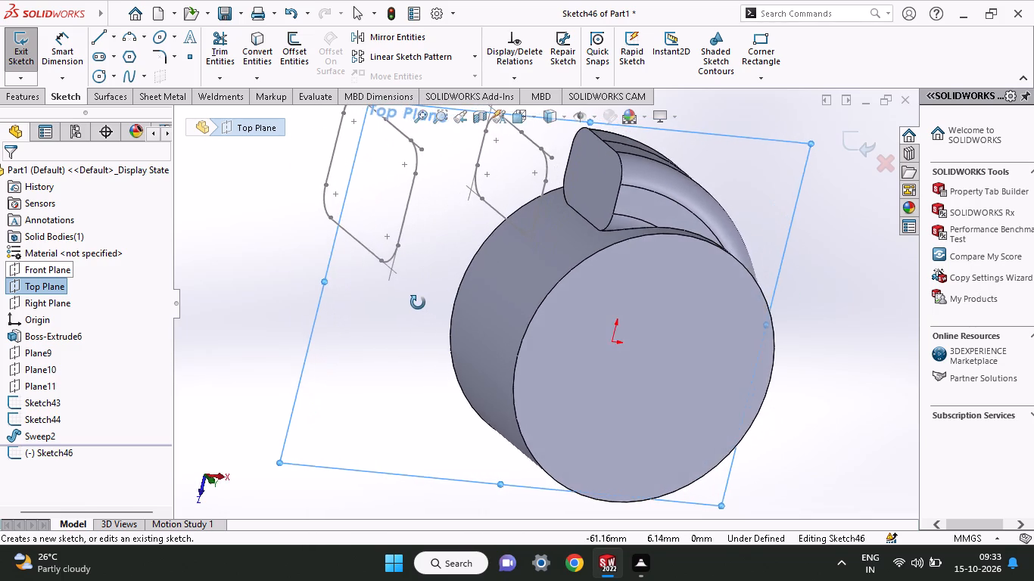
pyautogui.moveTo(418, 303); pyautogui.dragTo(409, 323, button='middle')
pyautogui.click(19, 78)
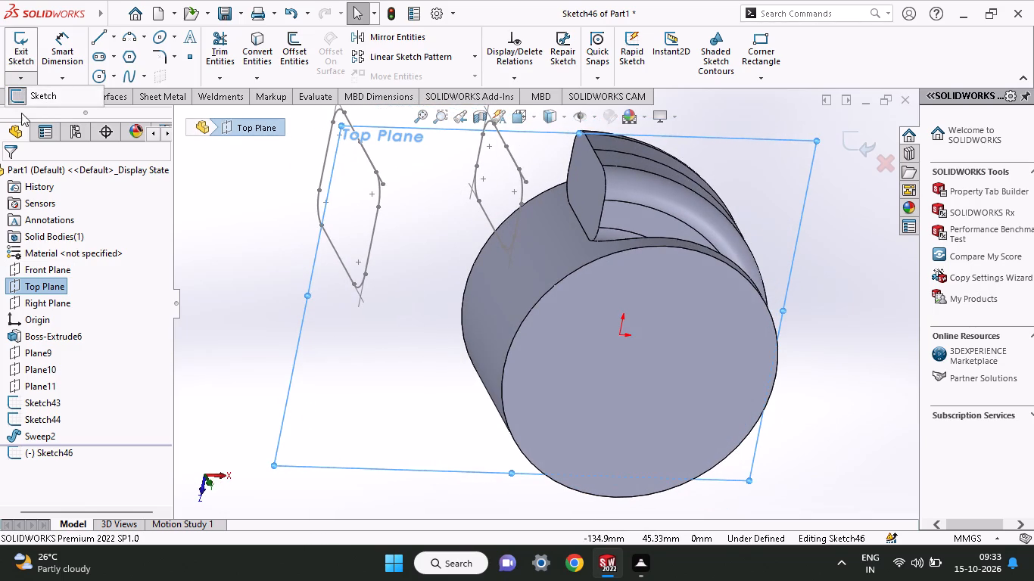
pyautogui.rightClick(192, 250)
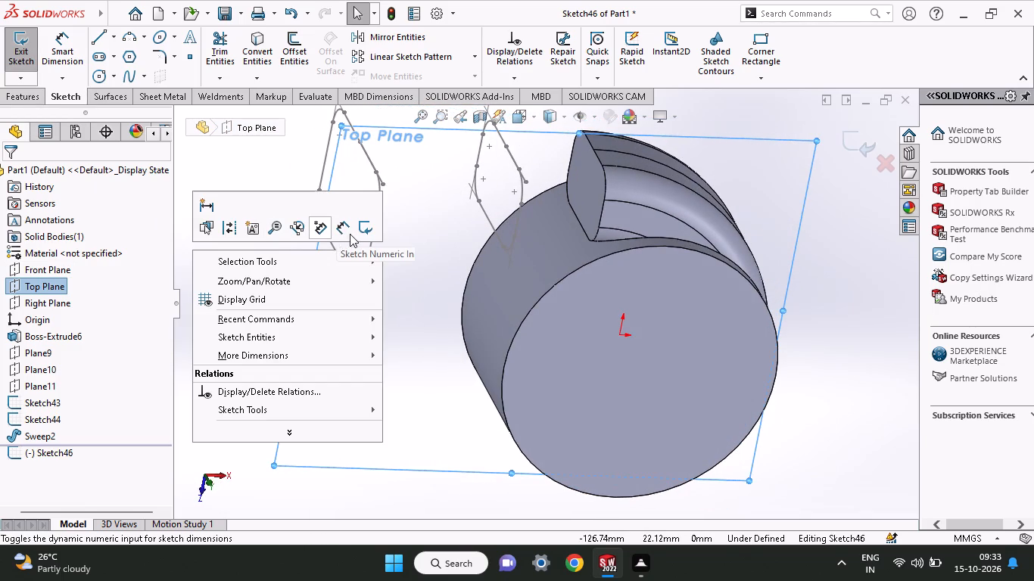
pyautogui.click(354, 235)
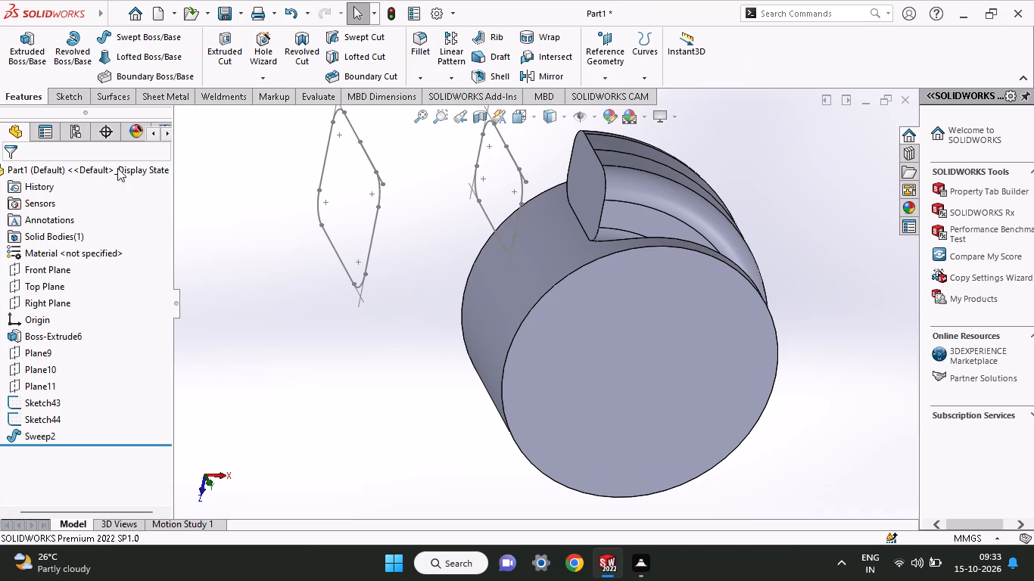
# Draw two connected 3D sketch lines, about 42 mm and 25 mm, from the farthest profile's edge through the middle profile to the sweep's end face.
pyautogui.click(55, 101)
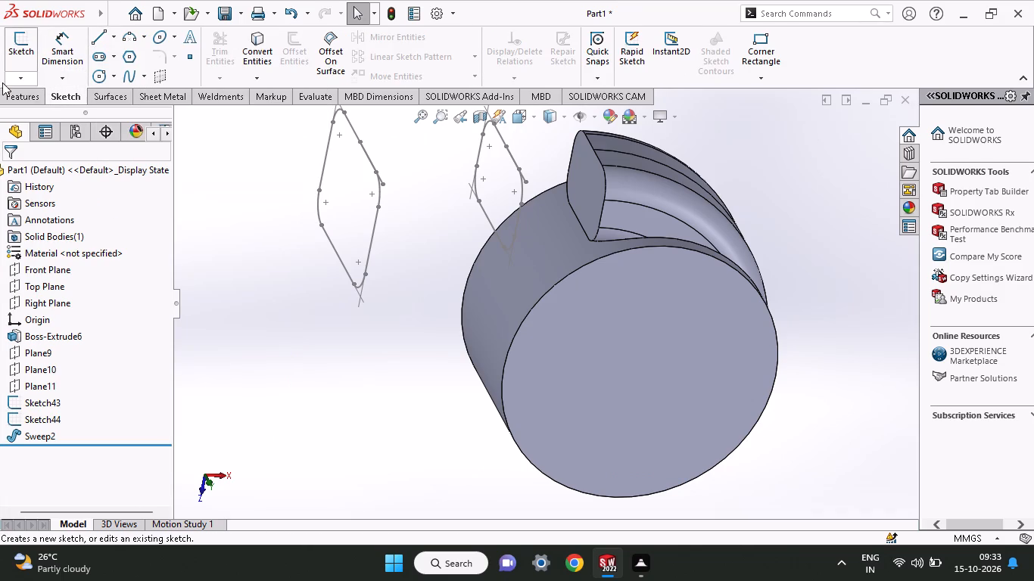
pyautogui.click(5, 83)
pyautogui.click(17, 120)
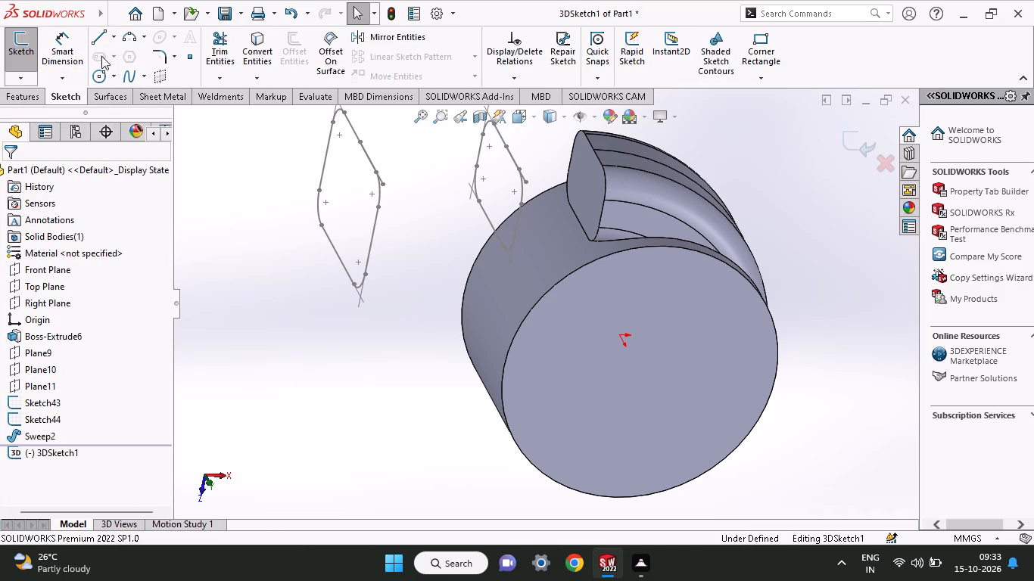
pyautogui.click(102, 45)
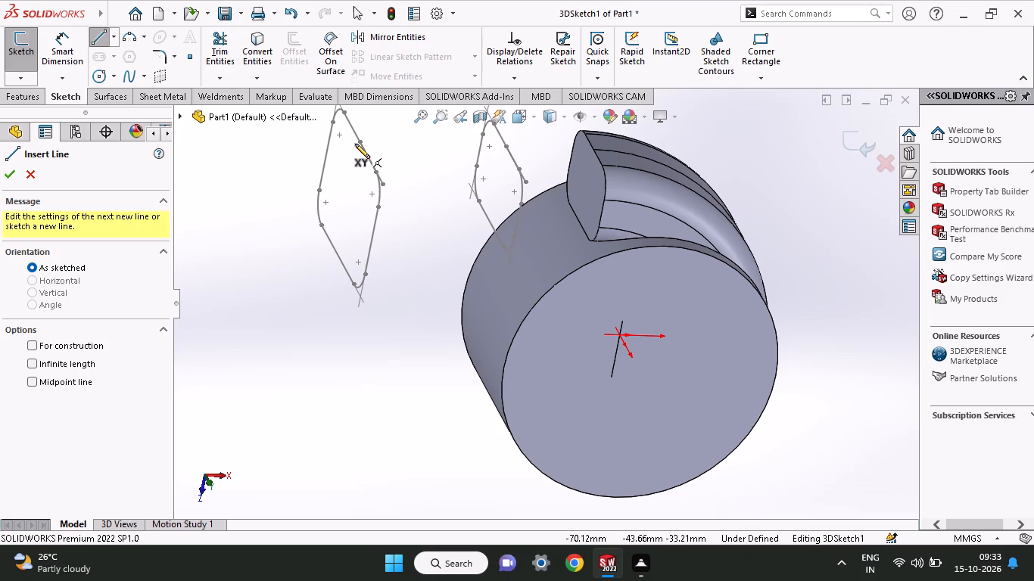
pyautogui.click(359, 141)
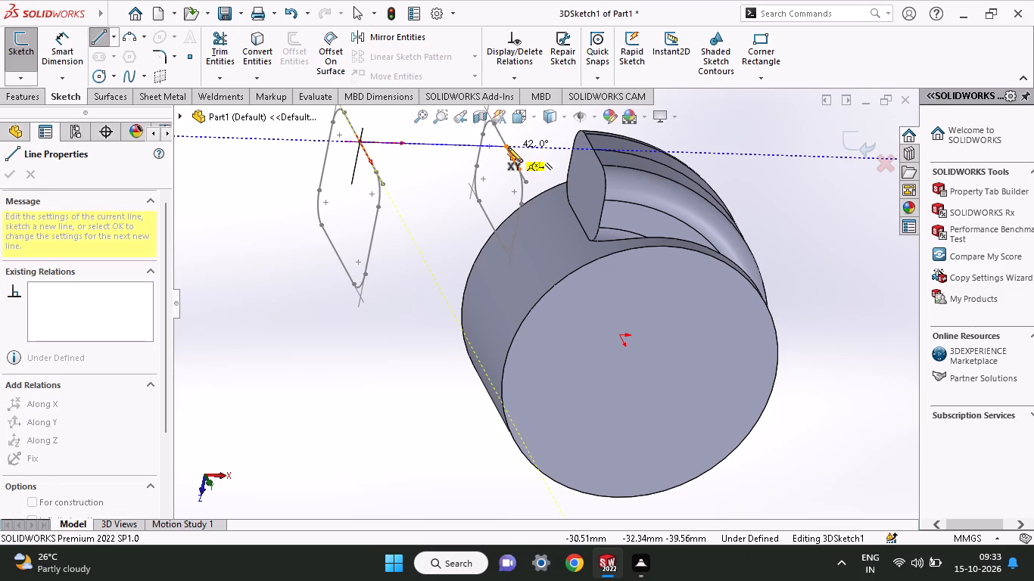
pyautogui.click(508, 148)
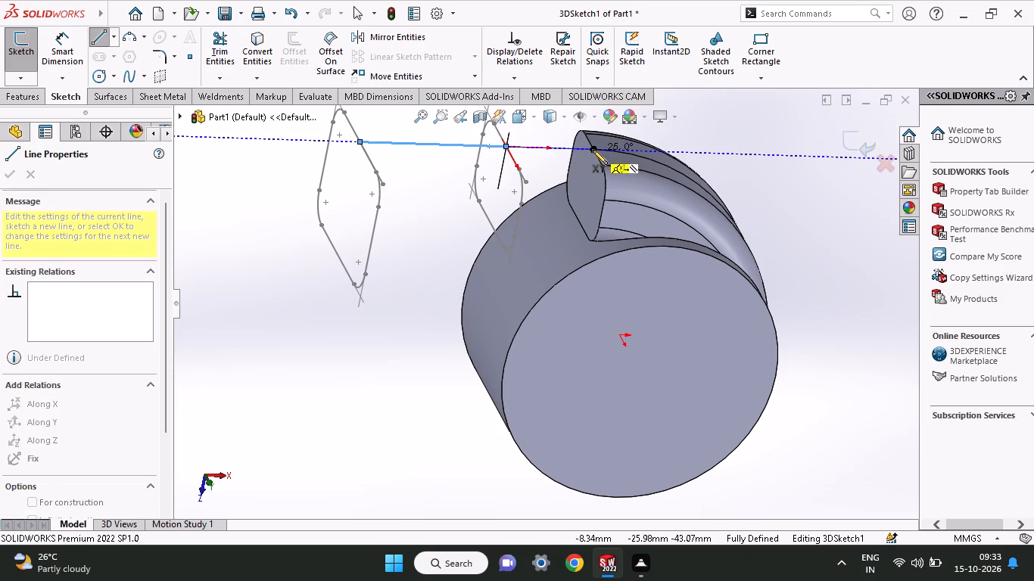
pyautogui.moveTo(593, 187); pyautogui.dragTo(559, 306, button='middle')
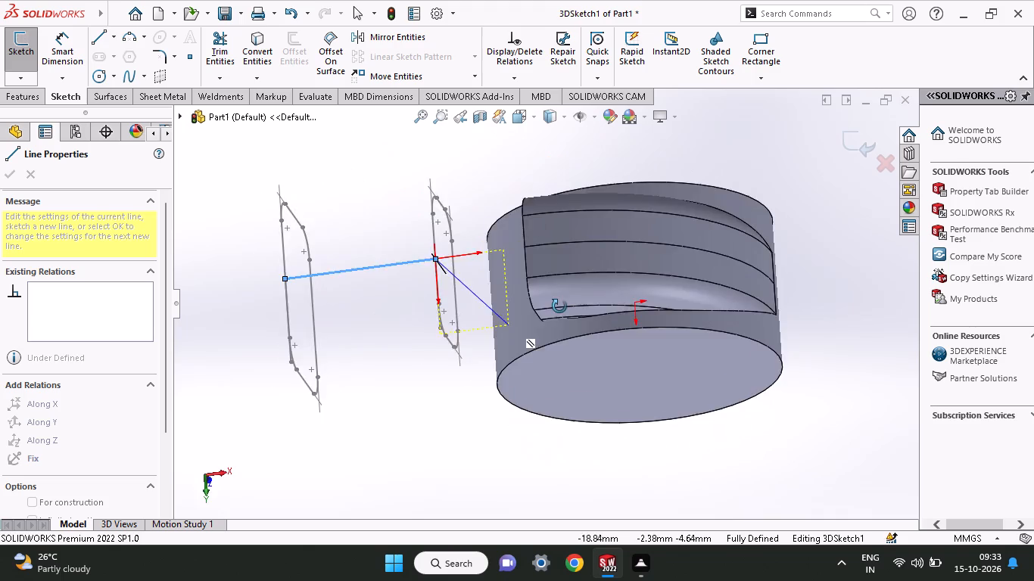
pyautogui.moveTo(559, 306); pyautogui.dragTo(526, 328, button='middle')
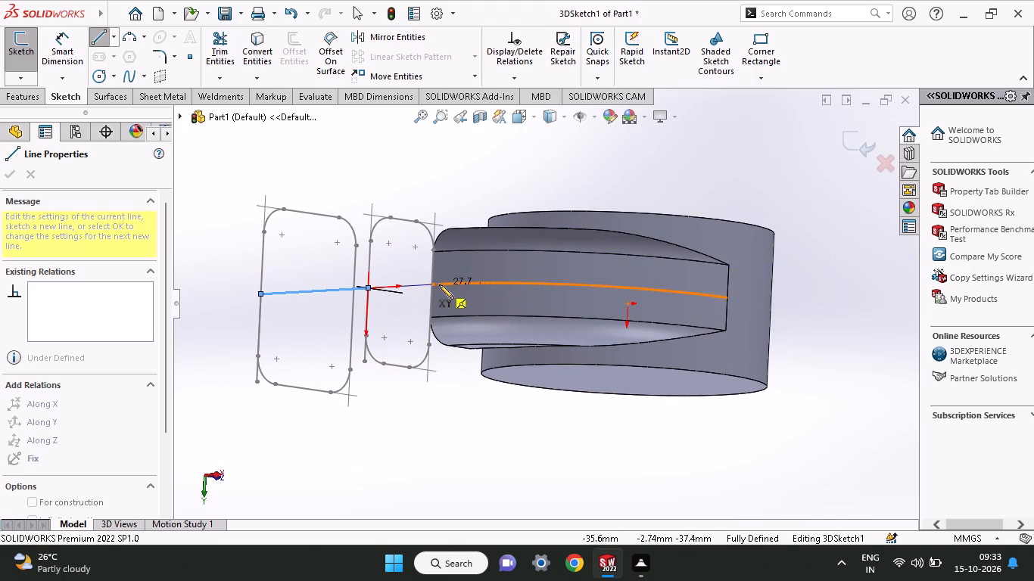
pyautogui.click(428, 284)
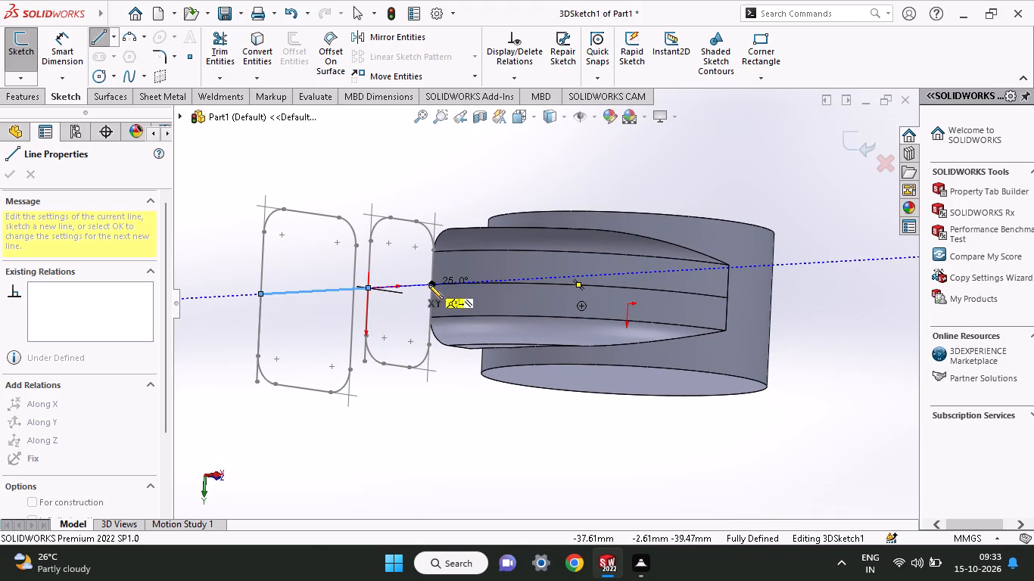
pyautogui.rightClick(425, 396)
pyautogui.click(451, 412)
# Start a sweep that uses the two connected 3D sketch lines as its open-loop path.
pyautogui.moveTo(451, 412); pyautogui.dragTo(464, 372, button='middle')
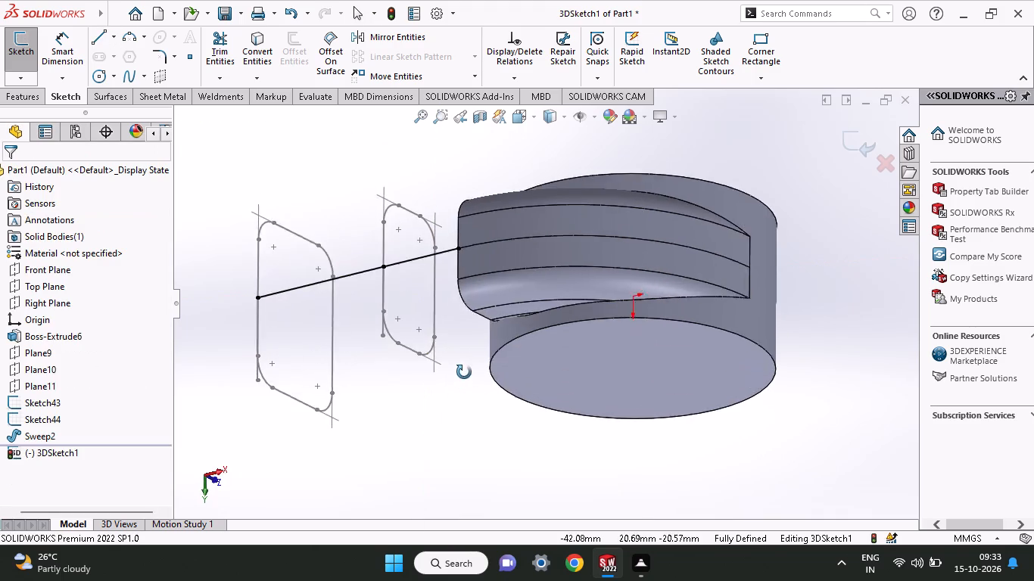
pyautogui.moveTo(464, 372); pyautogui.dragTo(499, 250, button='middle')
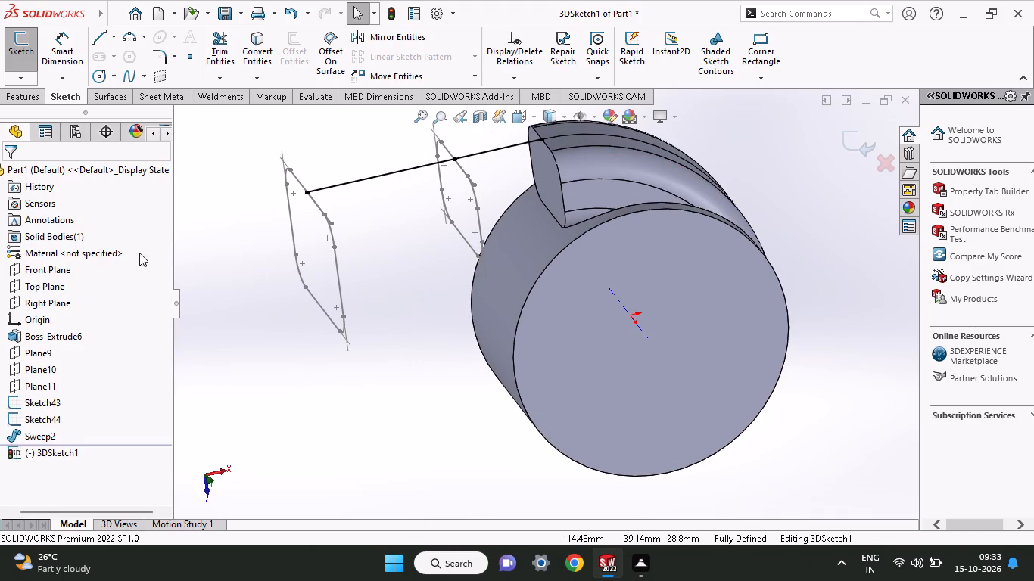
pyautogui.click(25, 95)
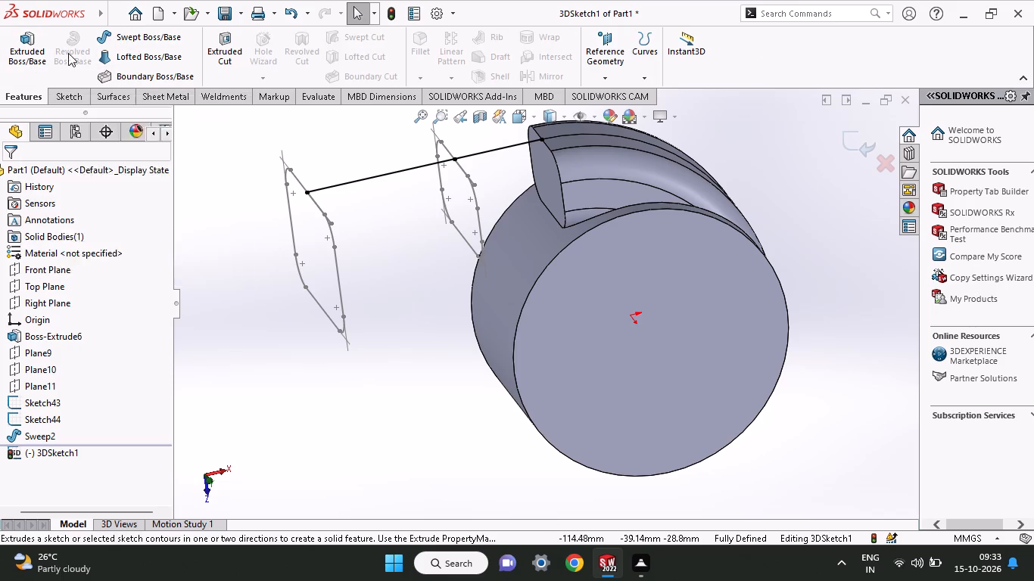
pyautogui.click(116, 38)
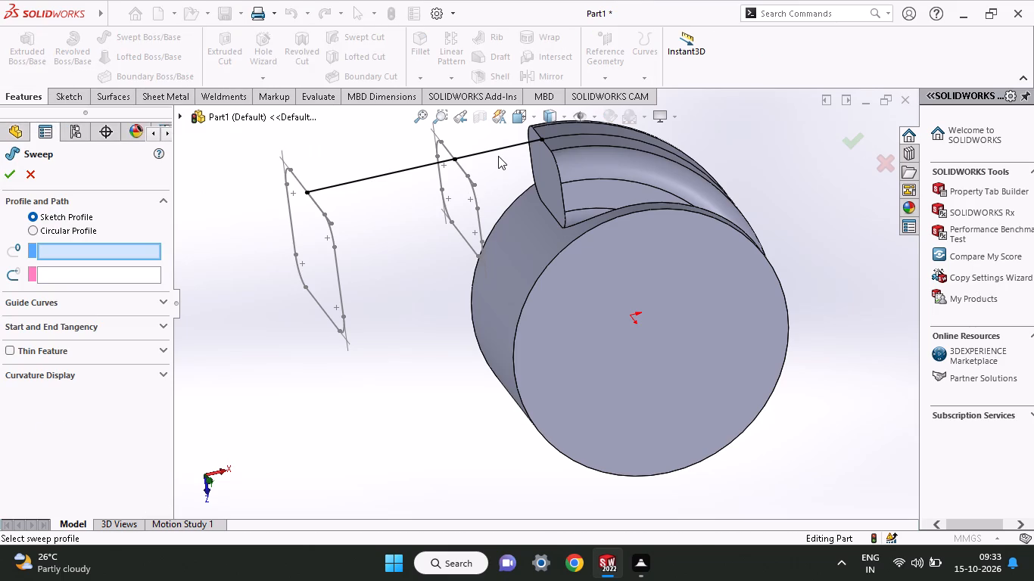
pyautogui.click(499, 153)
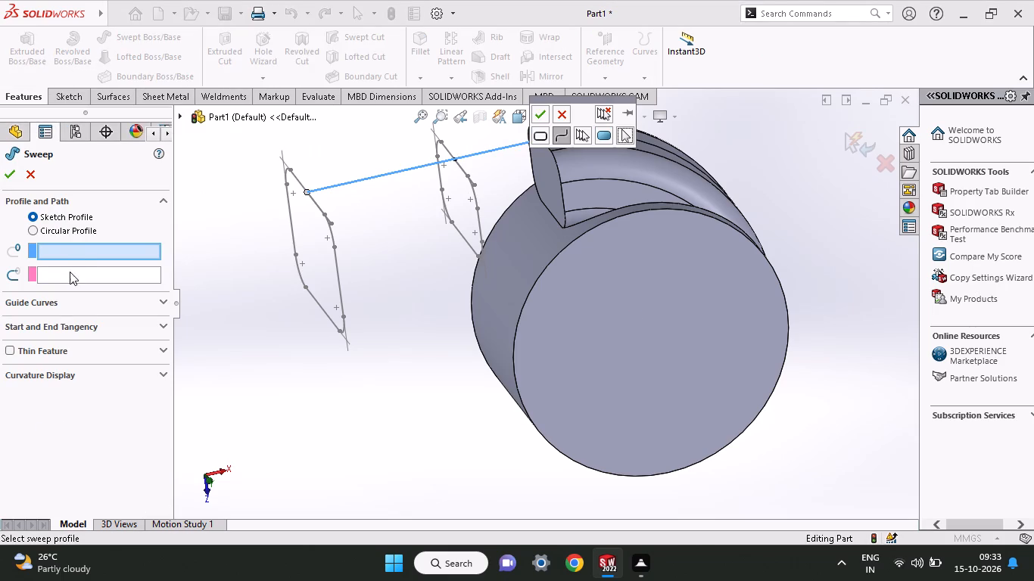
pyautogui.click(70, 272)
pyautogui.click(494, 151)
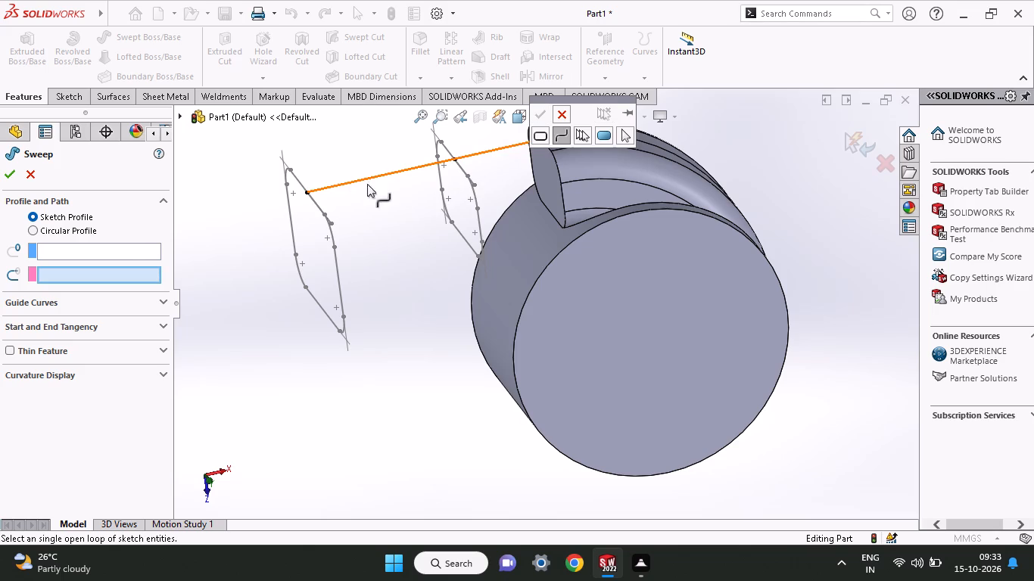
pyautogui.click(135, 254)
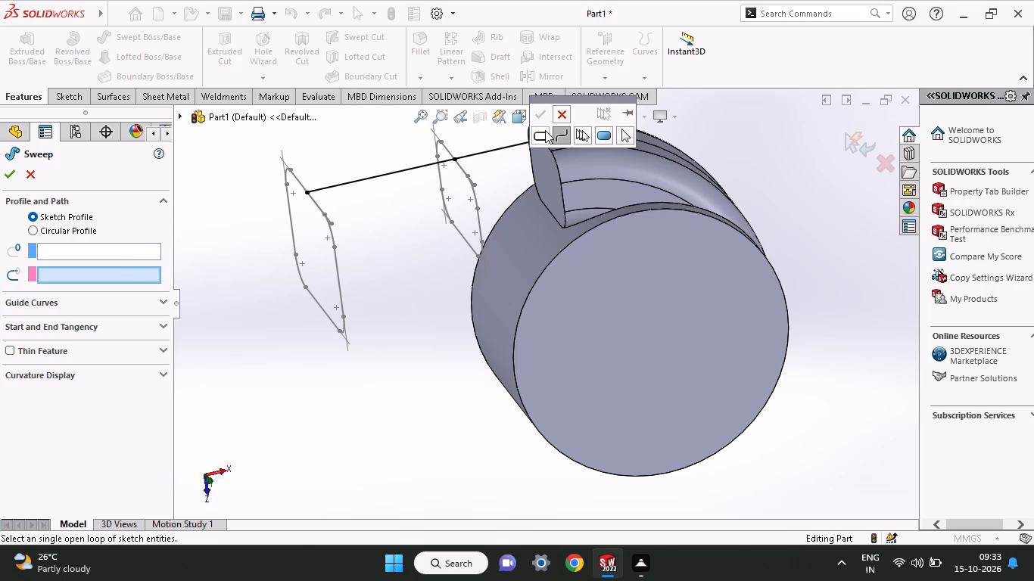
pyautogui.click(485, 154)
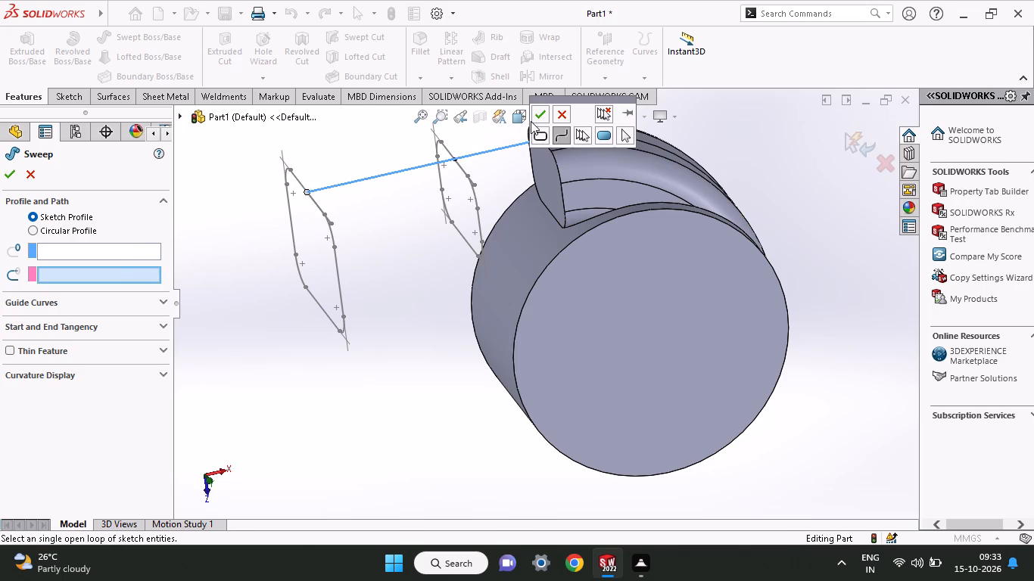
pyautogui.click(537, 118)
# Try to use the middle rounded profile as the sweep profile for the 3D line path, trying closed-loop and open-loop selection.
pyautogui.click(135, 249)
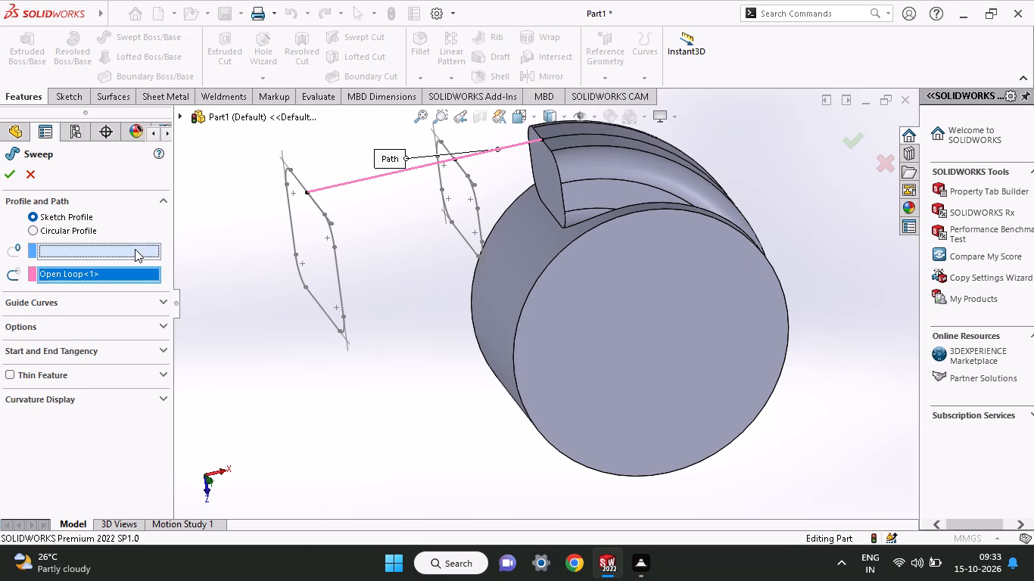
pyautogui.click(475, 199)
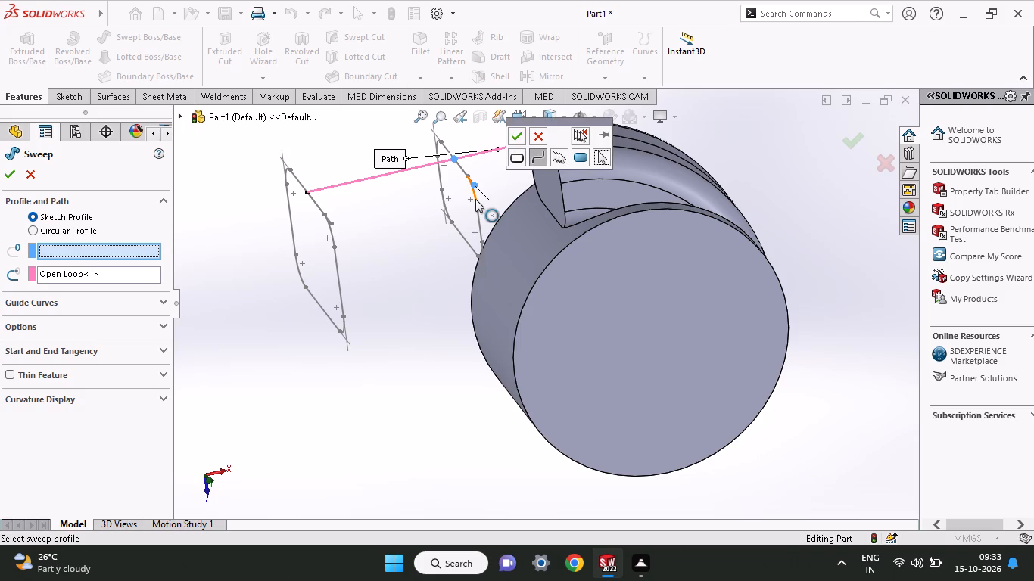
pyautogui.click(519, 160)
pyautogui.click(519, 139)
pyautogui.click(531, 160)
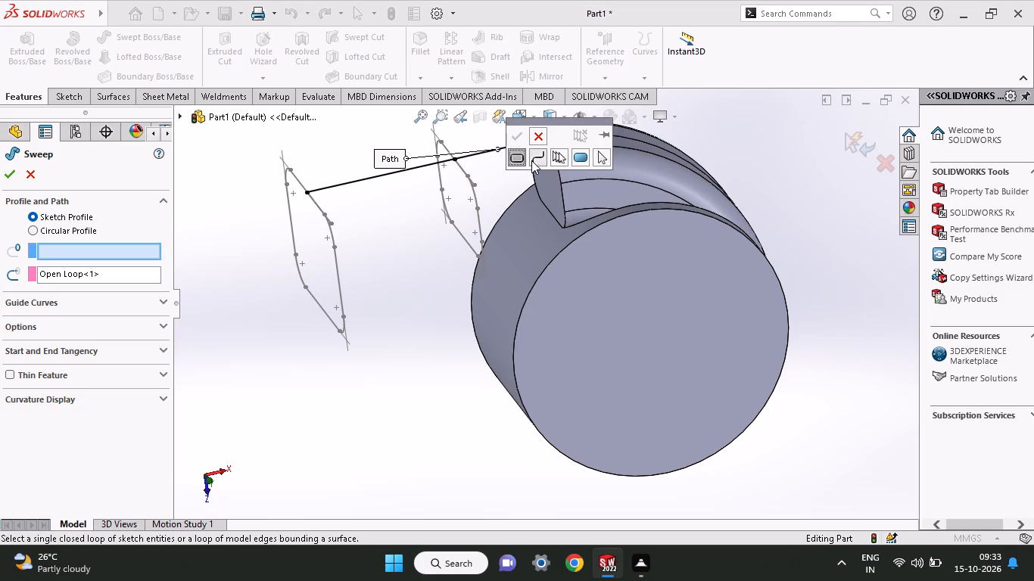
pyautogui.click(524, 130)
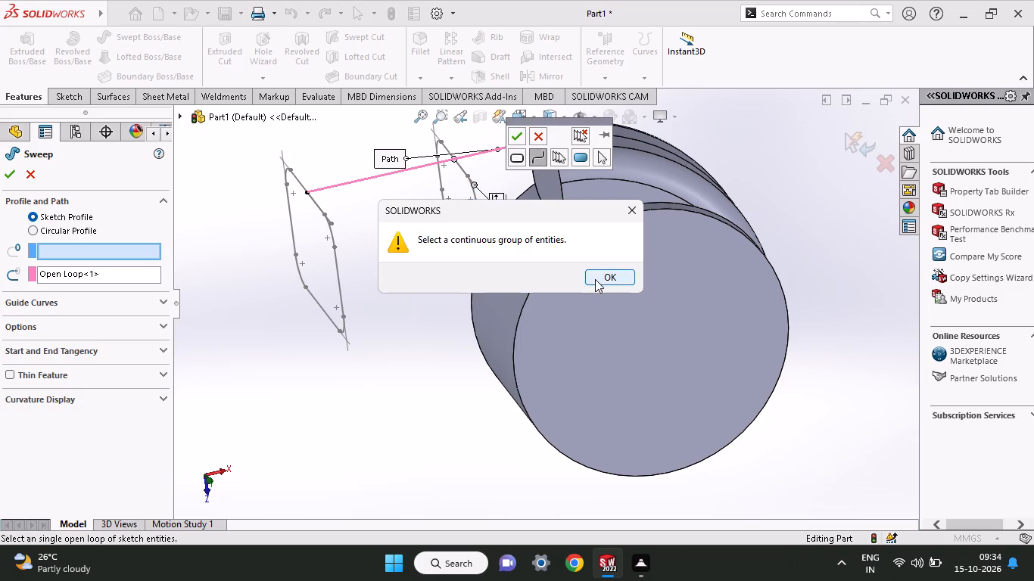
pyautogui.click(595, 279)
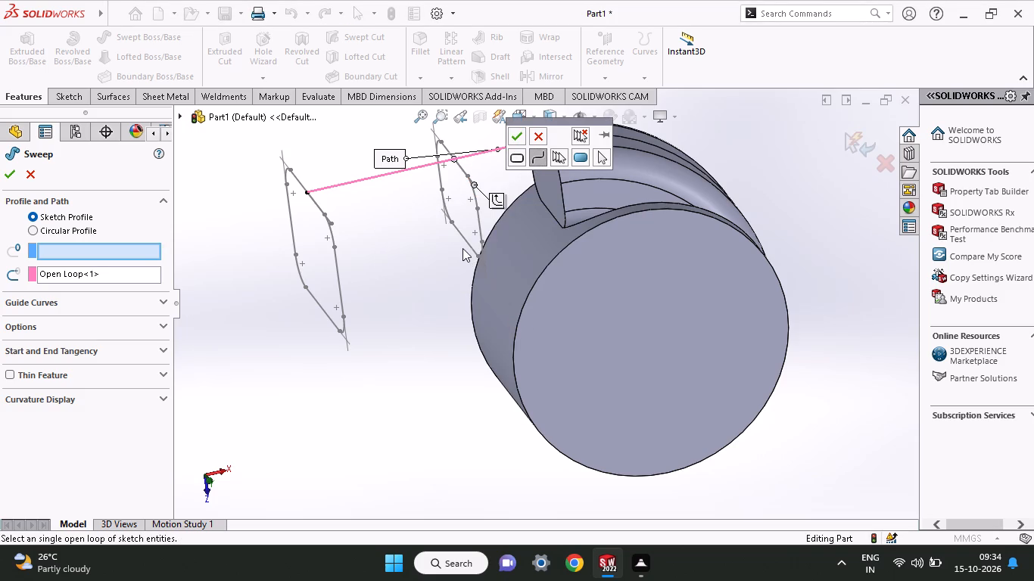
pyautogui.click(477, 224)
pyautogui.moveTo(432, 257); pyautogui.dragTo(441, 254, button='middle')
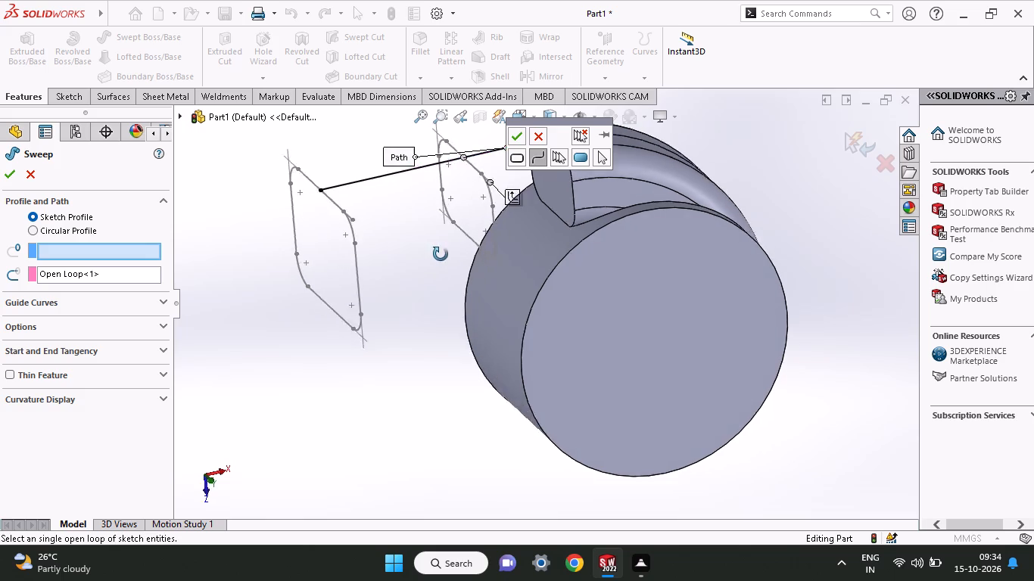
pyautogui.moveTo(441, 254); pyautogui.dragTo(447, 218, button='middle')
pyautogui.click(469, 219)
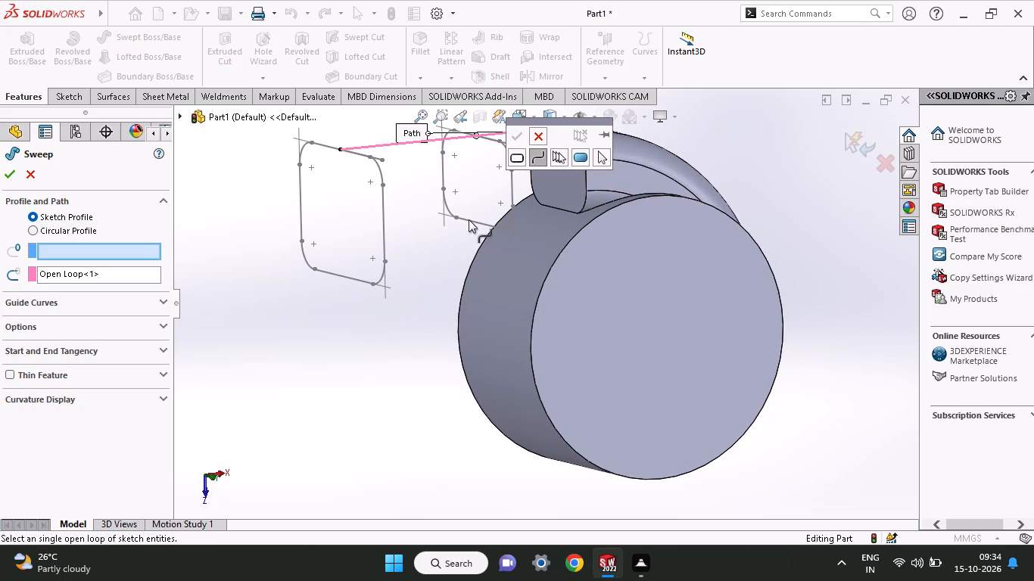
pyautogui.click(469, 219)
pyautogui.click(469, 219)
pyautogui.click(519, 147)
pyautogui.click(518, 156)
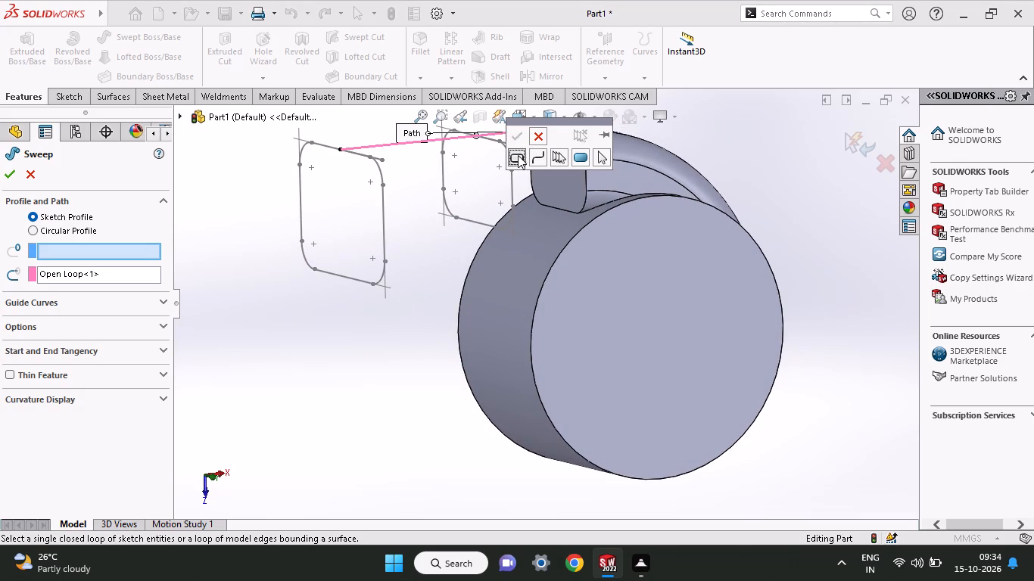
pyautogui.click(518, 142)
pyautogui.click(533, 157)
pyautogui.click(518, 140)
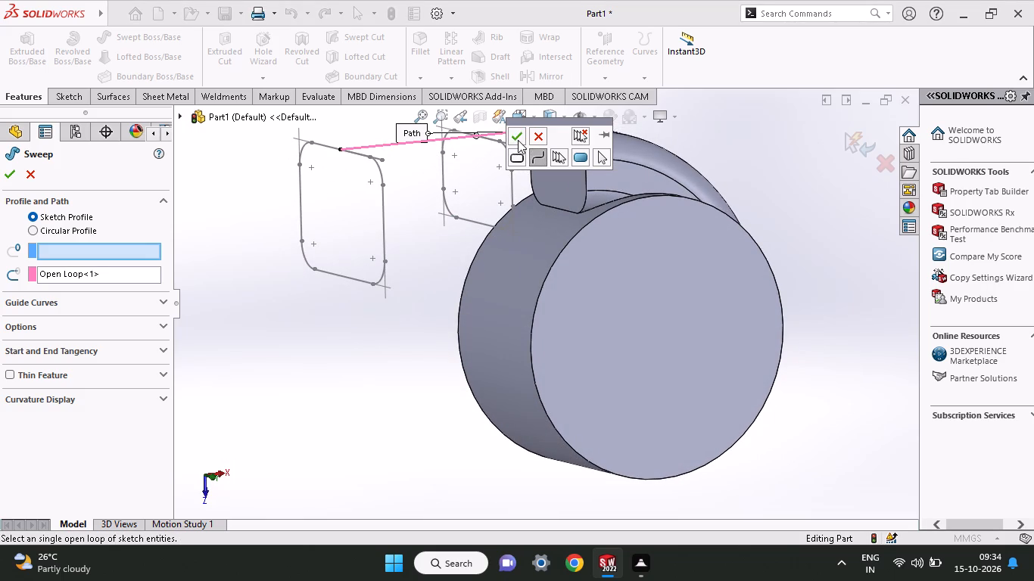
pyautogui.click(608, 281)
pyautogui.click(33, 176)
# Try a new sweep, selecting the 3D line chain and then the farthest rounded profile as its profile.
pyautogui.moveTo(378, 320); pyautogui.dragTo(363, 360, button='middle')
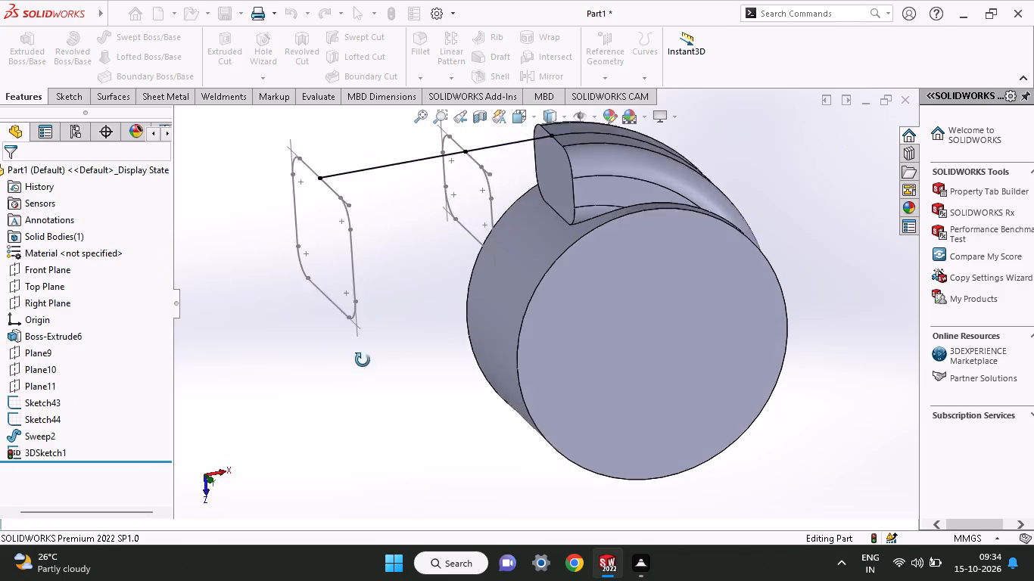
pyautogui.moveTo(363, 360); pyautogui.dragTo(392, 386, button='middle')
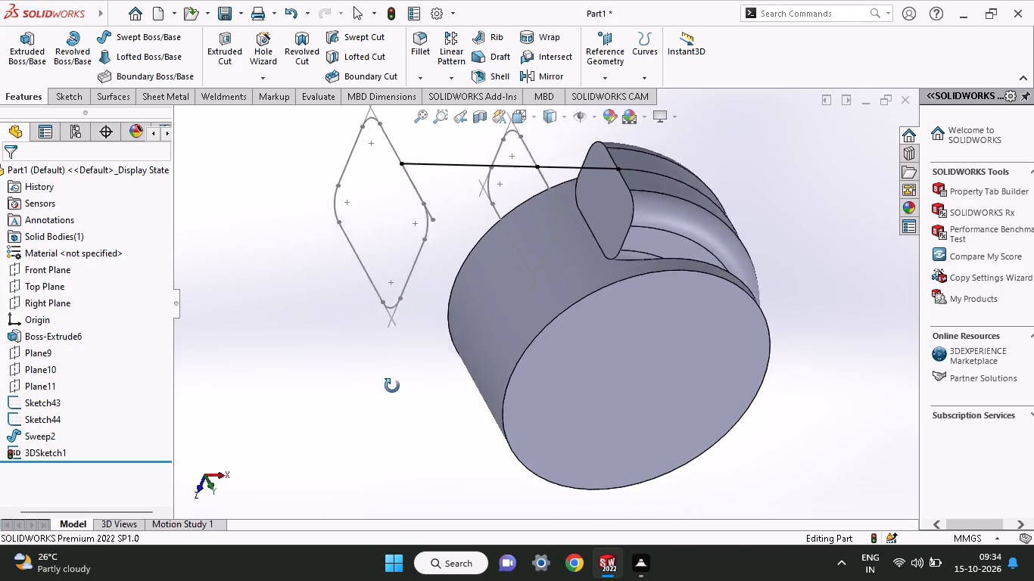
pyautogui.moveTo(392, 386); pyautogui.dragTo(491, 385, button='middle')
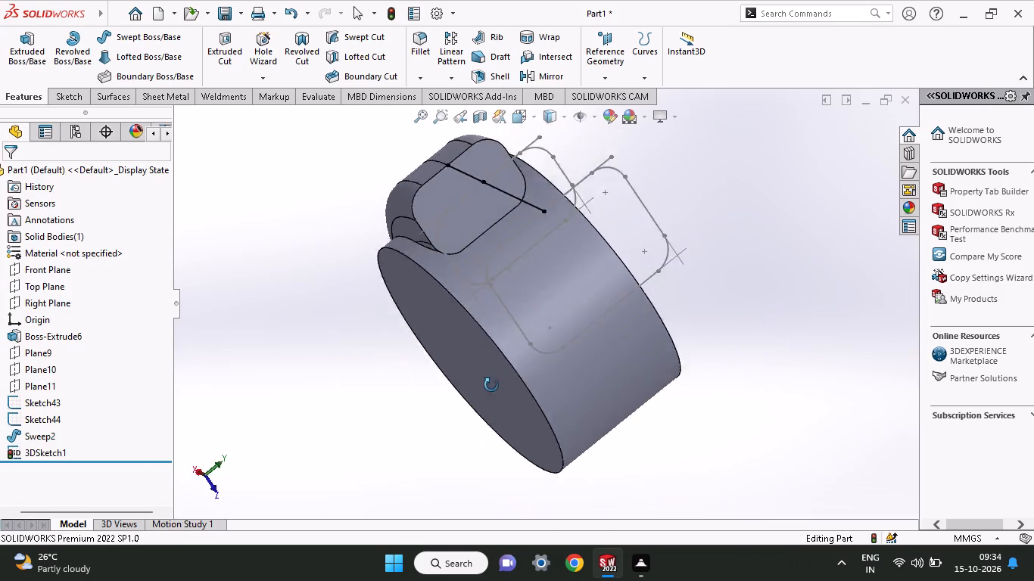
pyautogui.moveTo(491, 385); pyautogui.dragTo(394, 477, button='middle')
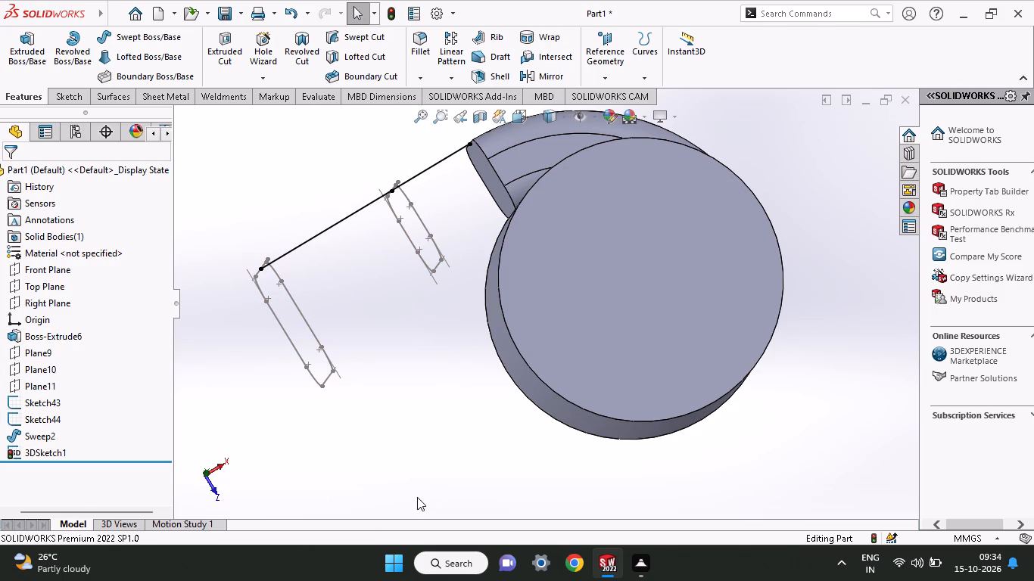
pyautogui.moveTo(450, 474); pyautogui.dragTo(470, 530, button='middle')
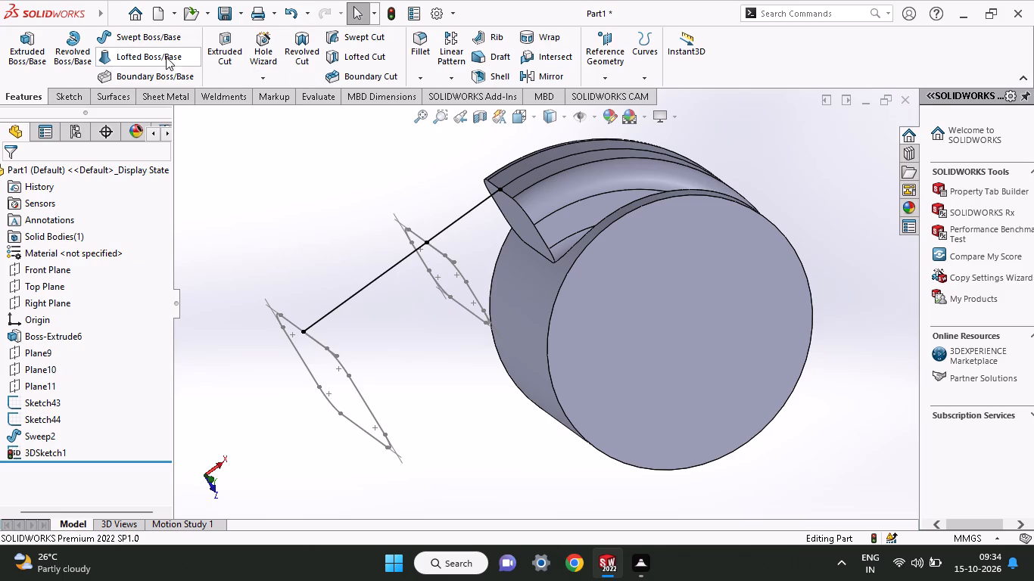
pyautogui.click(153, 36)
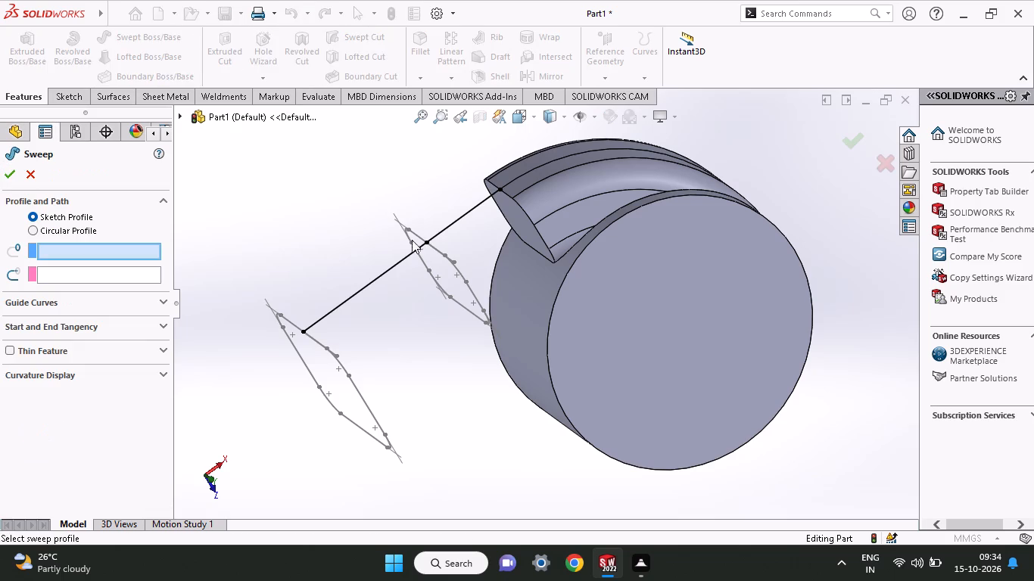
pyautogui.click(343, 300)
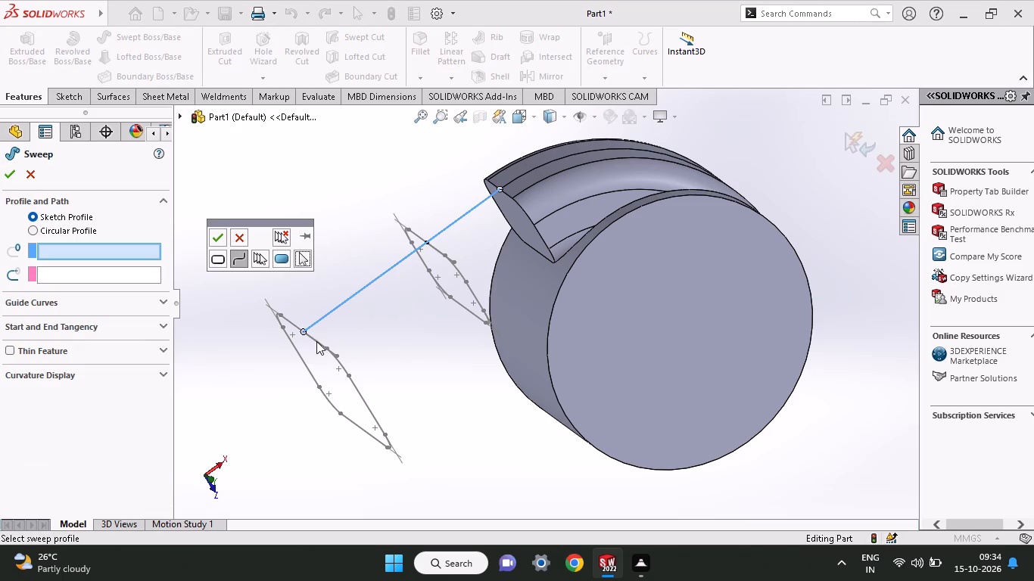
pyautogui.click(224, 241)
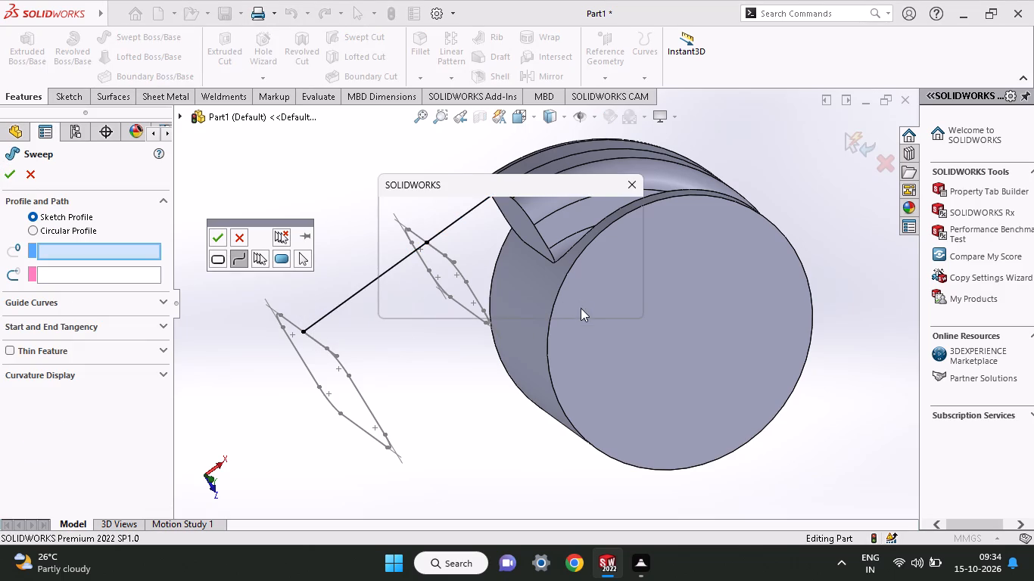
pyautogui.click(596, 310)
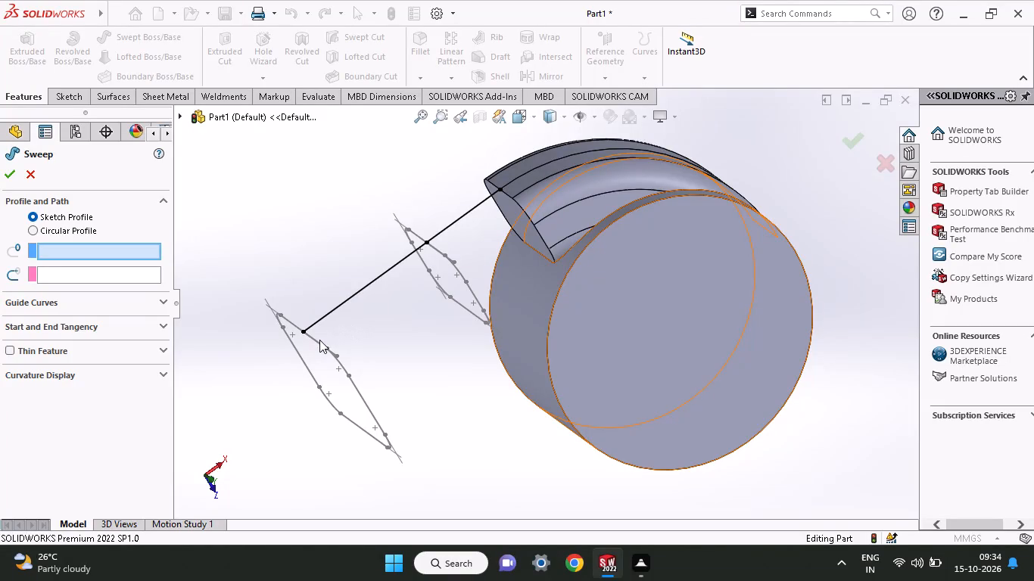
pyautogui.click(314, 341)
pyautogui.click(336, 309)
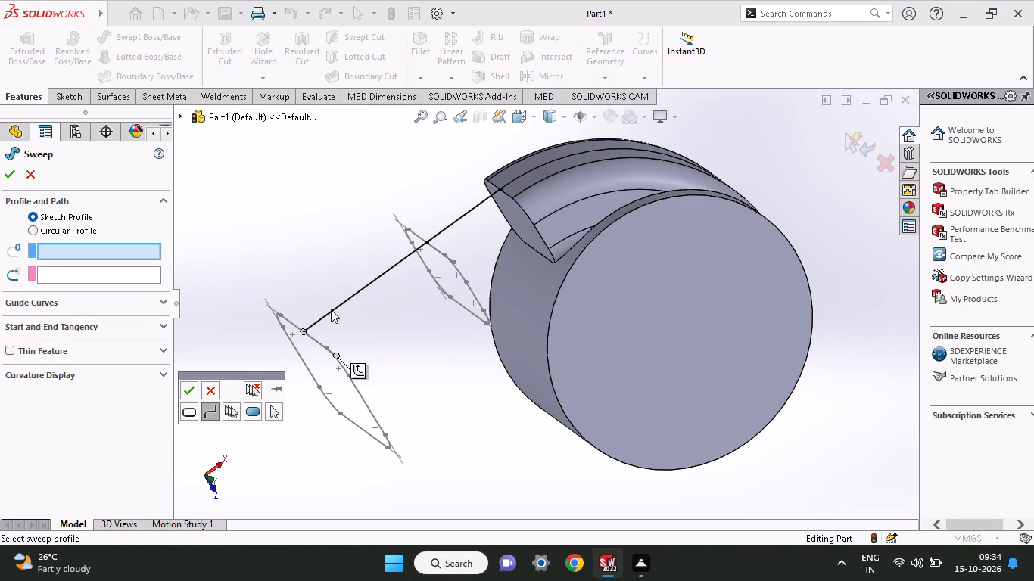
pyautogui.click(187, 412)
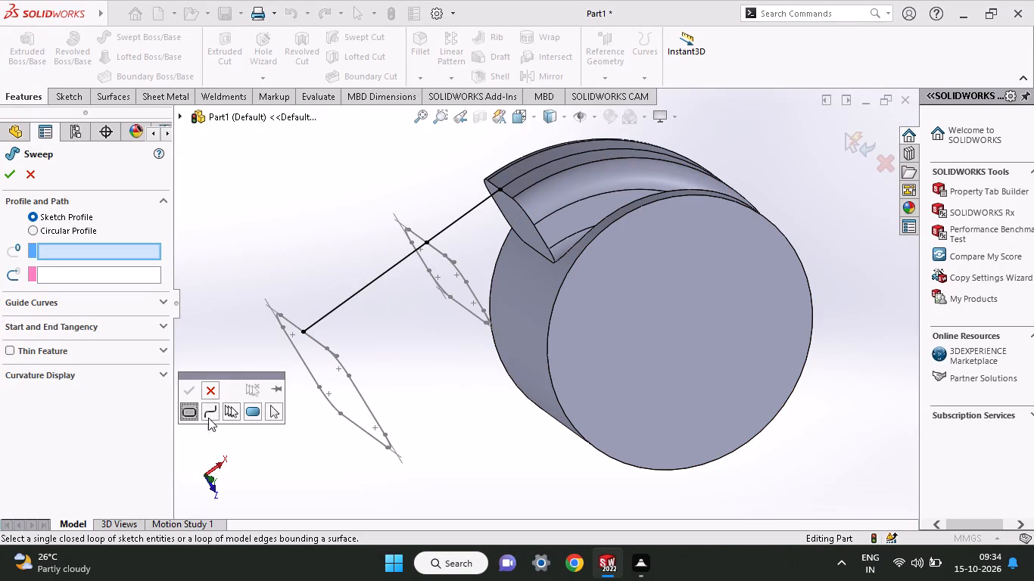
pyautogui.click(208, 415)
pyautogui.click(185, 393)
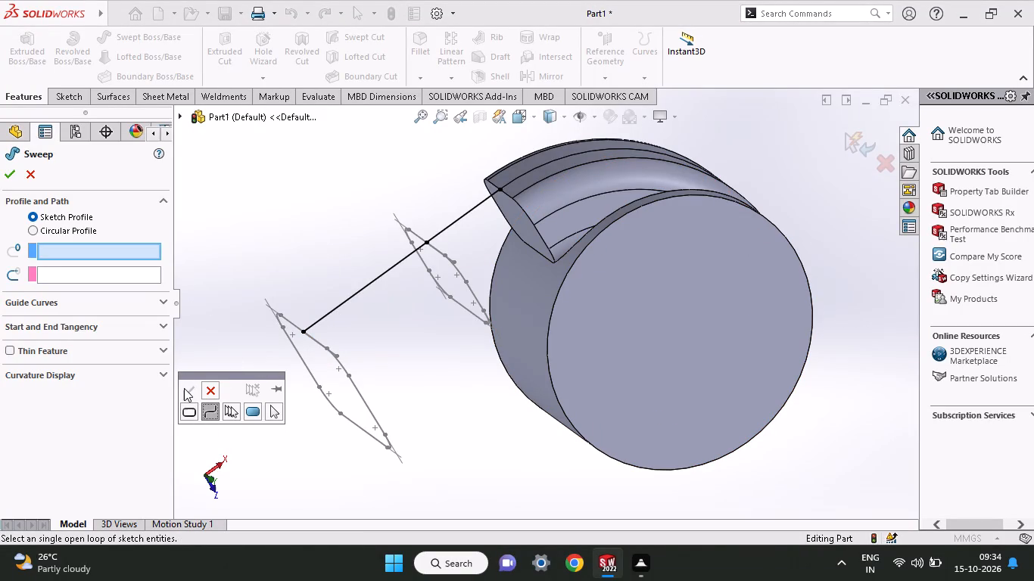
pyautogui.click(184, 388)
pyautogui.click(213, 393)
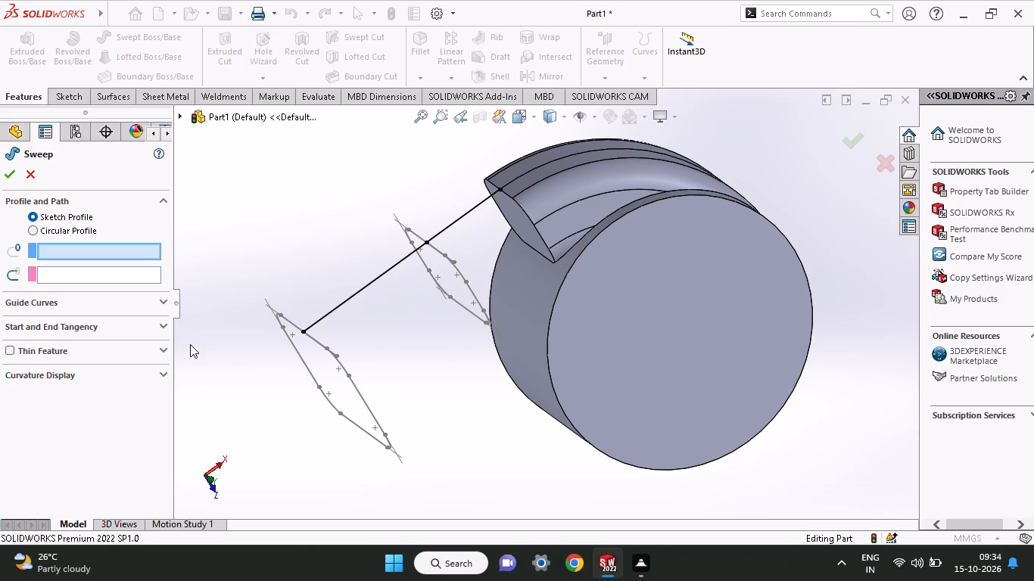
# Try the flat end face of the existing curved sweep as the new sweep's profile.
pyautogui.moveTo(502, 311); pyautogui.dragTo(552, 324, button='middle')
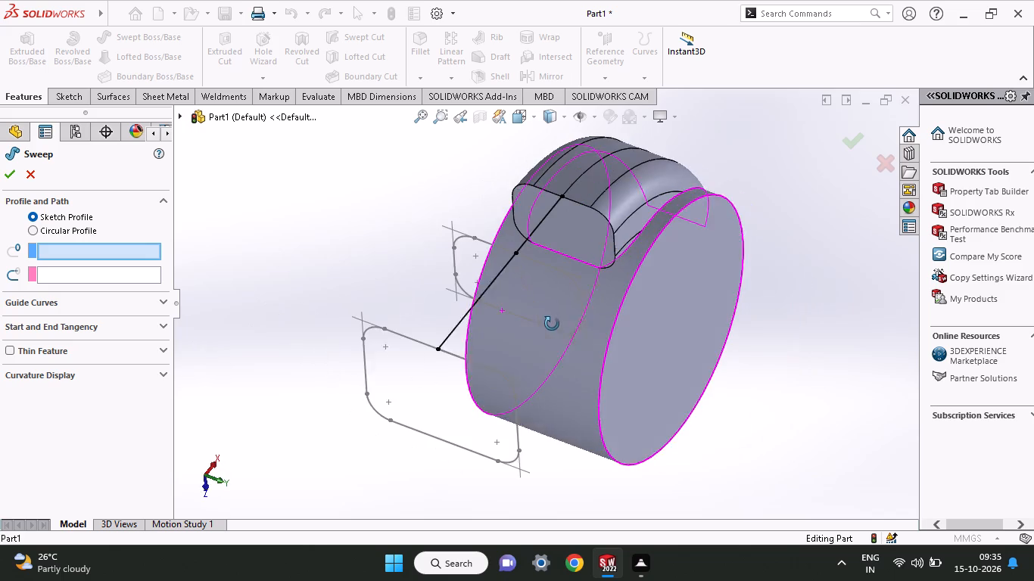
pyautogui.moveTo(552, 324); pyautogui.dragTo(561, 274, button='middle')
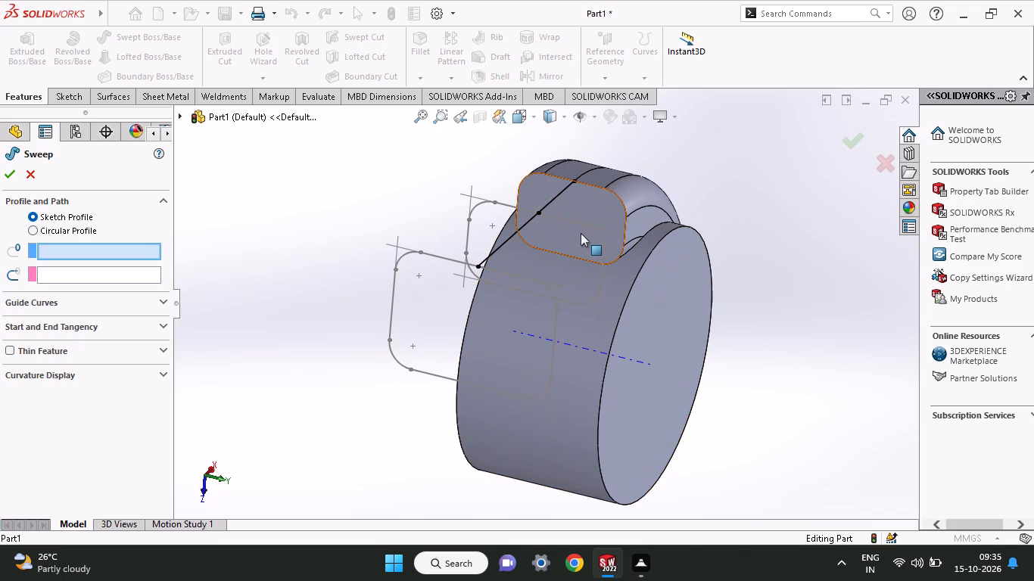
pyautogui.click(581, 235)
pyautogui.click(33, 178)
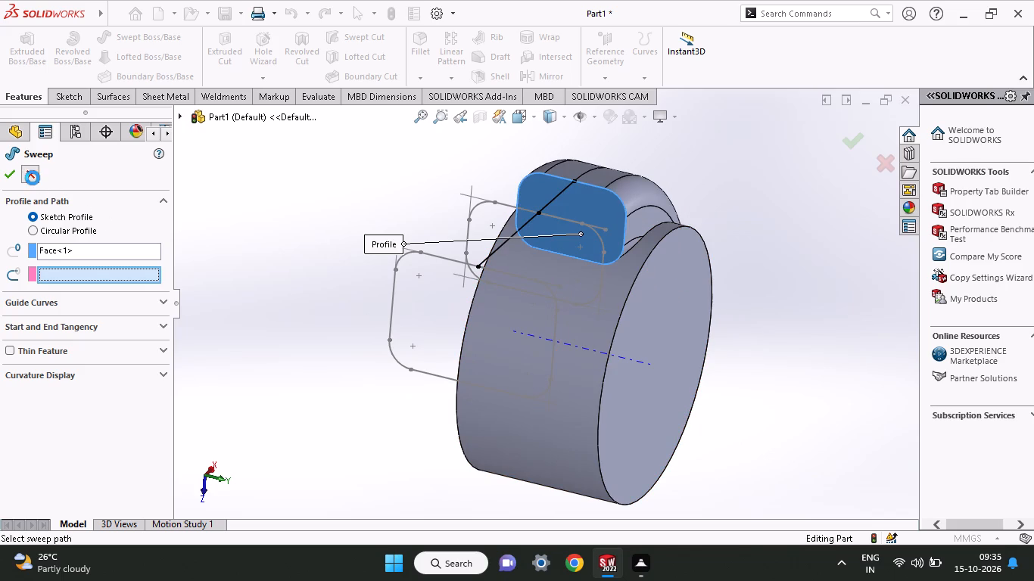
# Start a new sketch on the flat end face of the existing curved sweep.
pyautogui.click(602, 207)
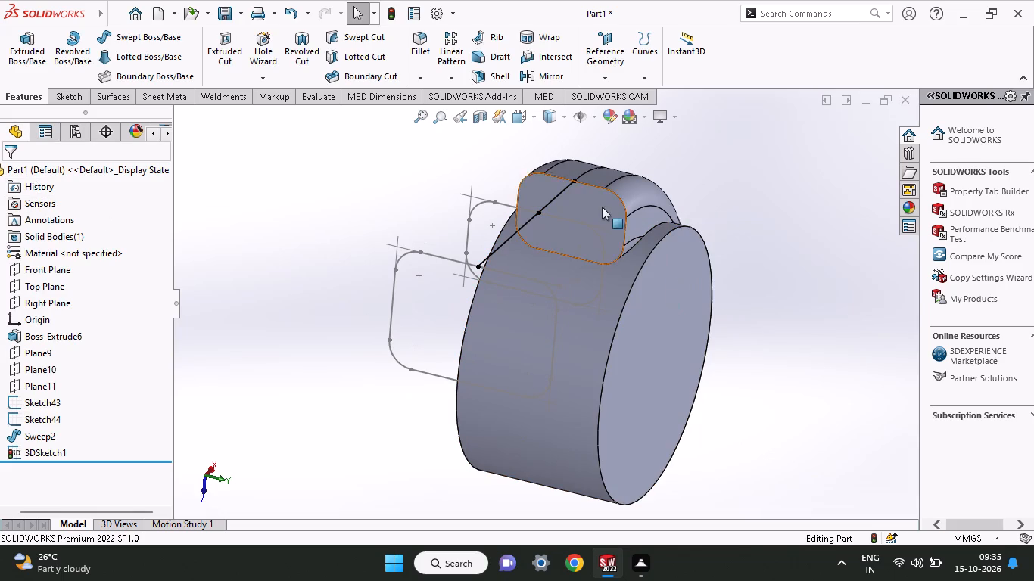
pyautogui.click(672, 165)
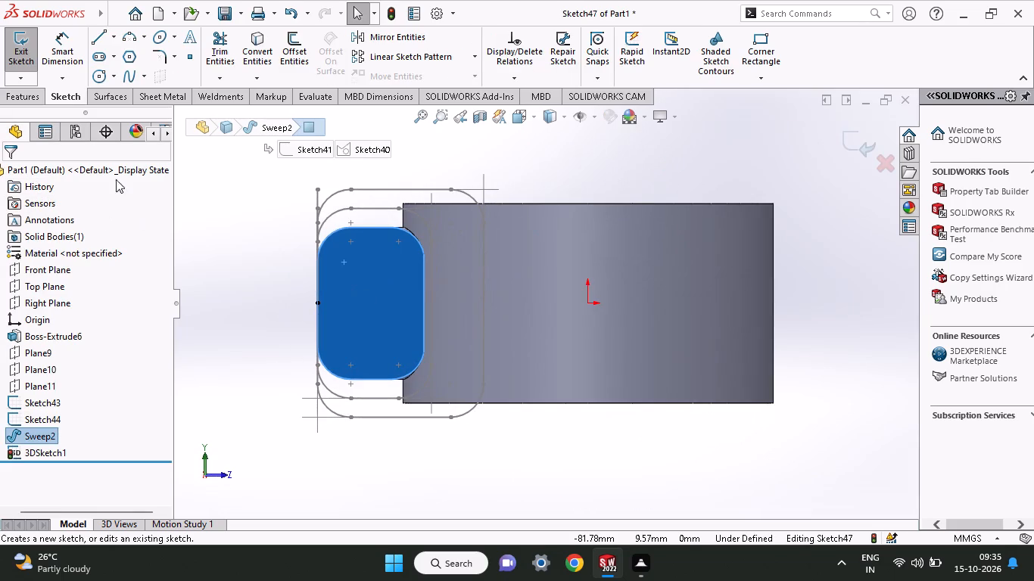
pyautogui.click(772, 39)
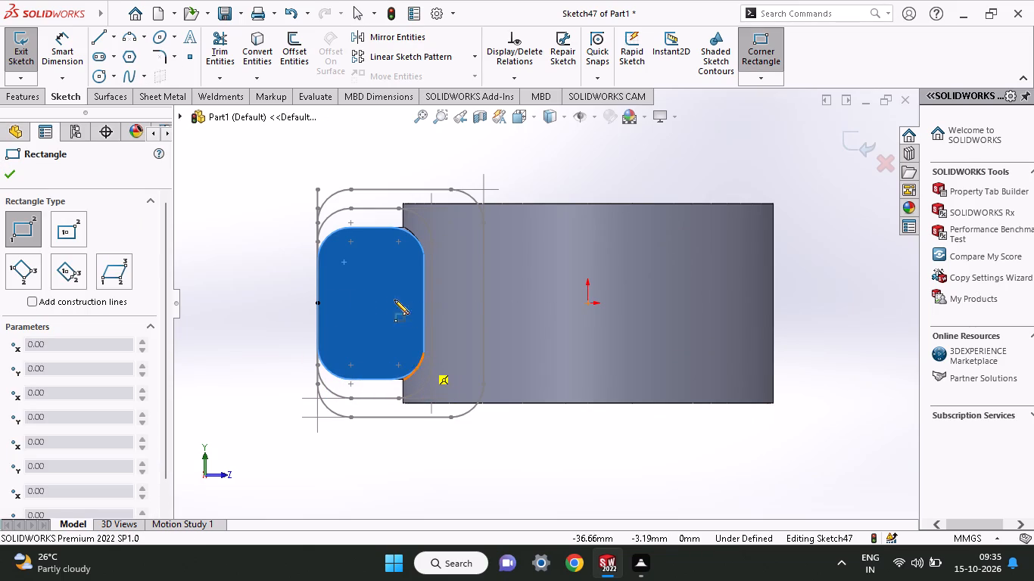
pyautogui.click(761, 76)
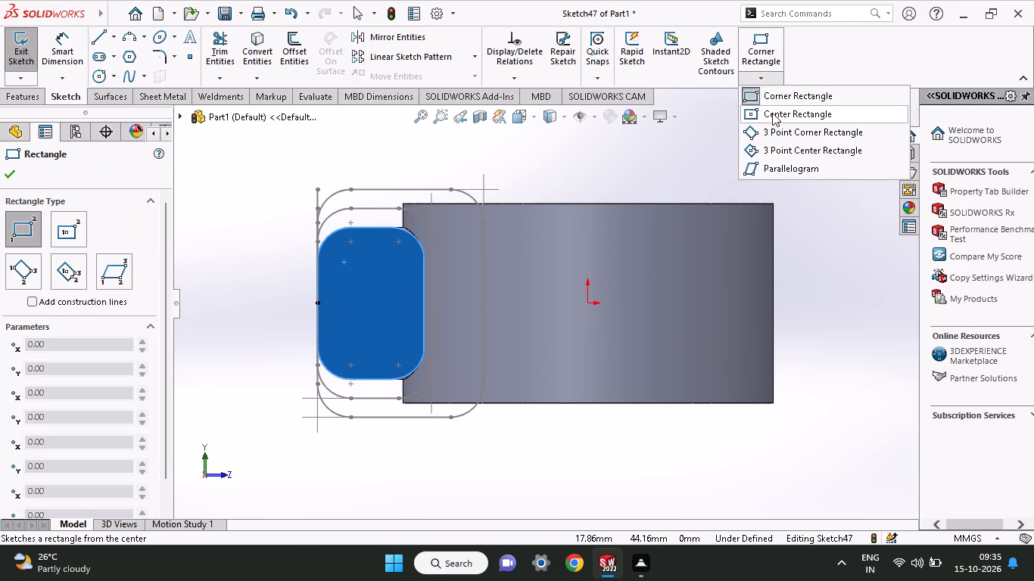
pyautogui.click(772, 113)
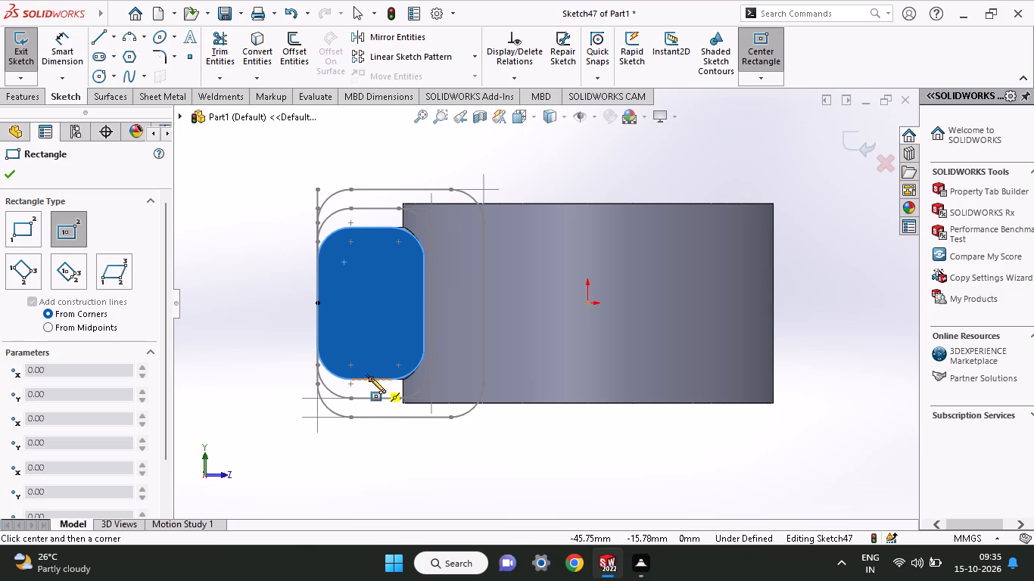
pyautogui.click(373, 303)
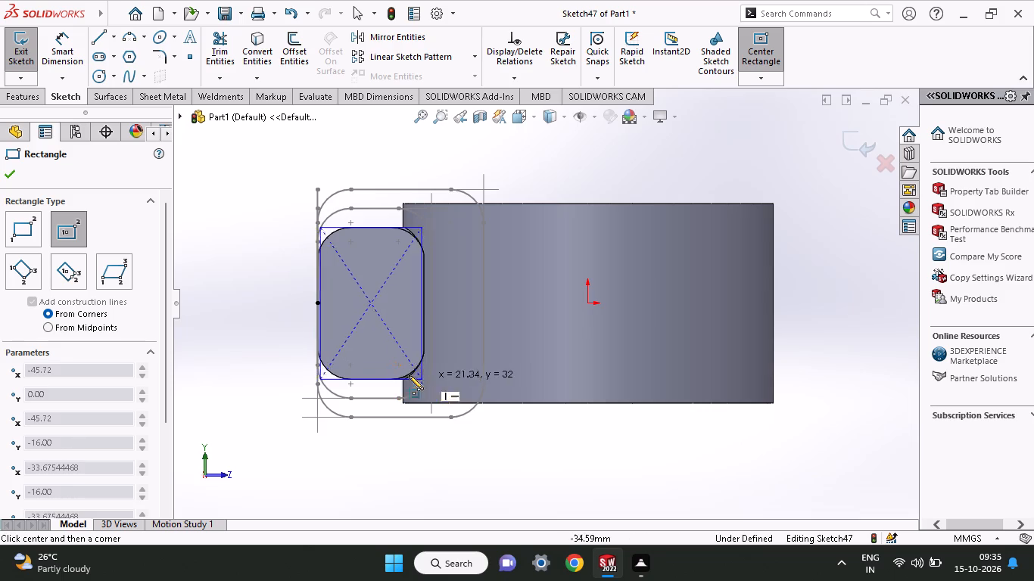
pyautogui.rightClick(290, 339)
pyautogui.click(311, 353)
# Convert all the boundary edges of the curved sweep's flat end face into the new sketch.
pyautogui.moveTo(411, 350); pyautogui.dragTo(494, 368, button='middle')
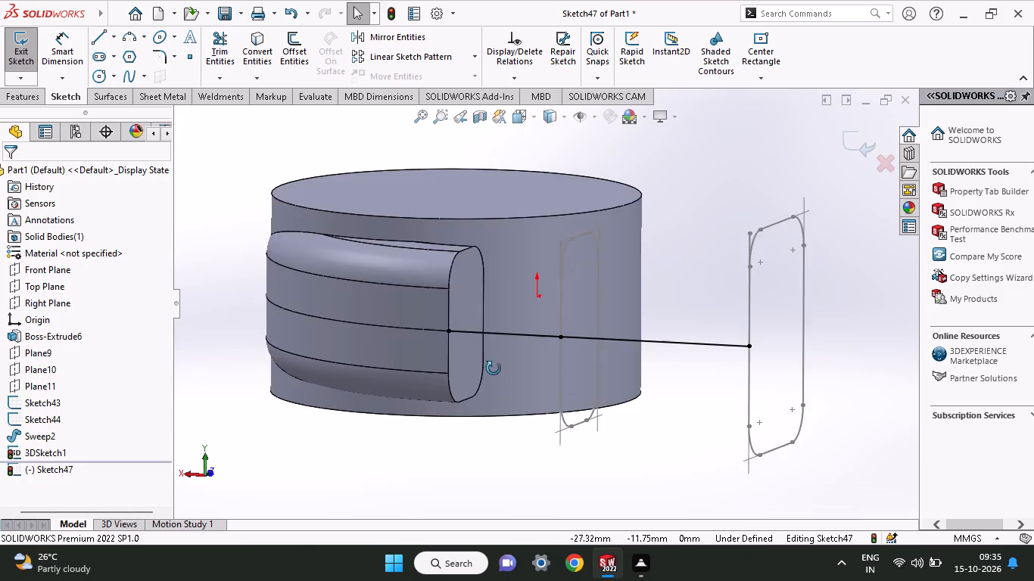
pyautogui.moveTo(494, 368); pyautogui.dragTo(464, 343, button='middle')
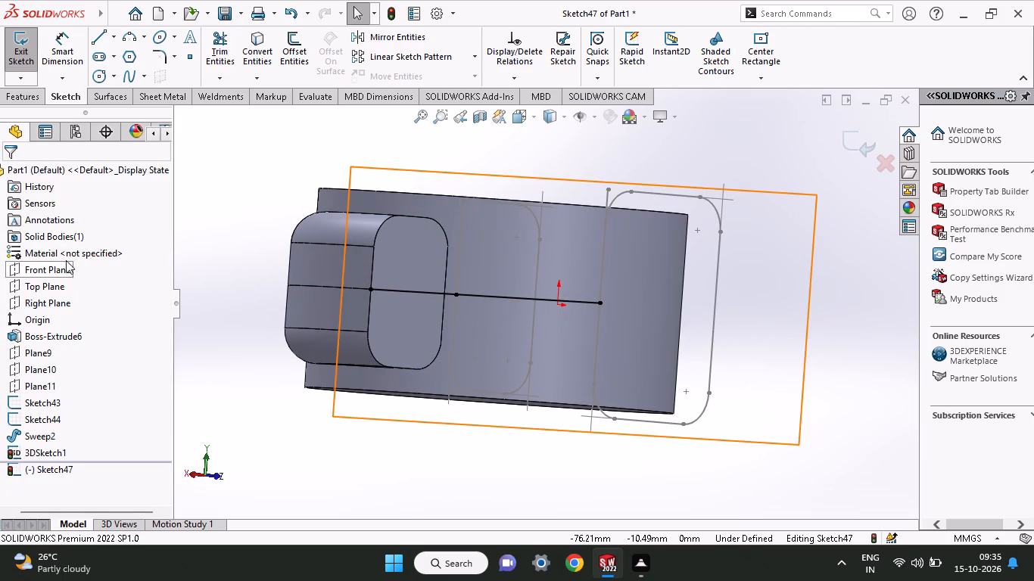
pyautogui.click(259, 59)
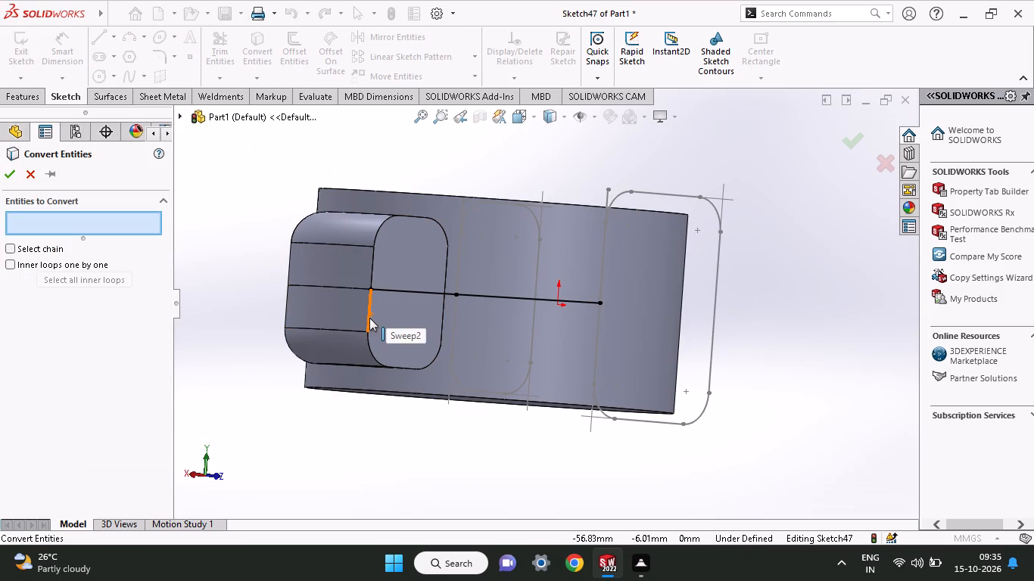
pyautogui.click(369, 318)
pyautogui.click(372, 269)
pyautogui.click(382, 226)
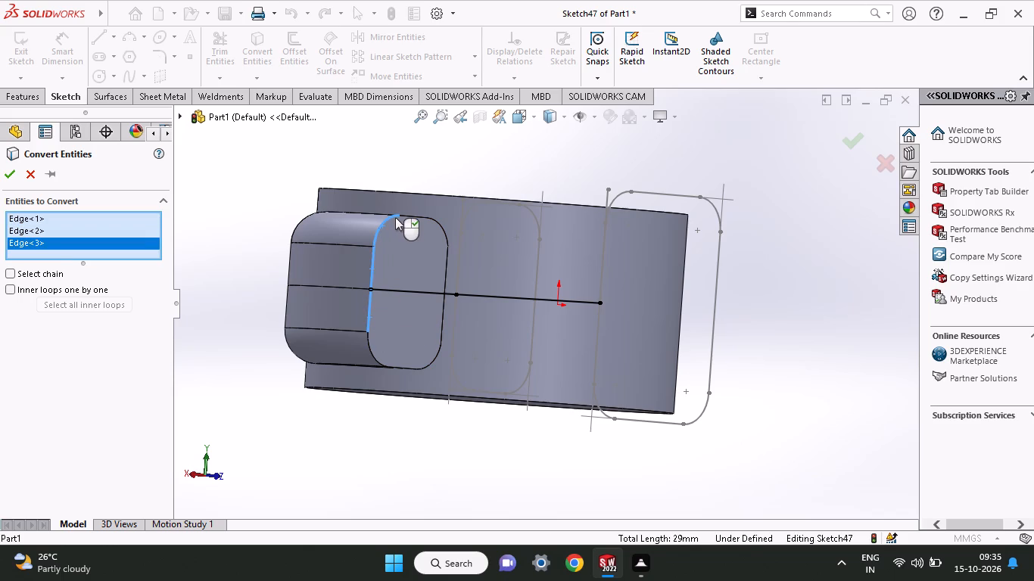
pyautogui.click(412, 216)
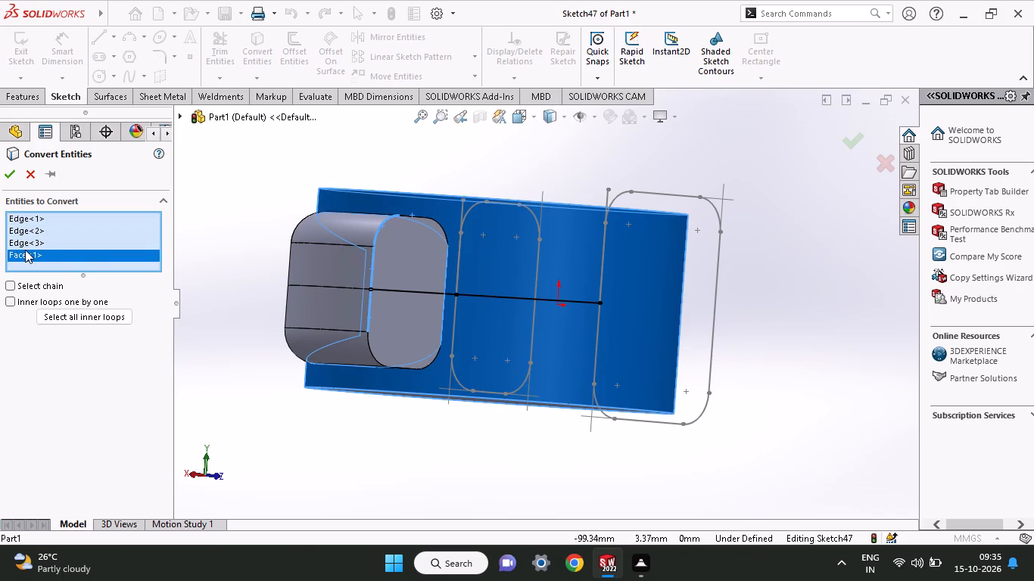
pyautogui.rightClick(25, 250)
pyautogui.click(60, 275)
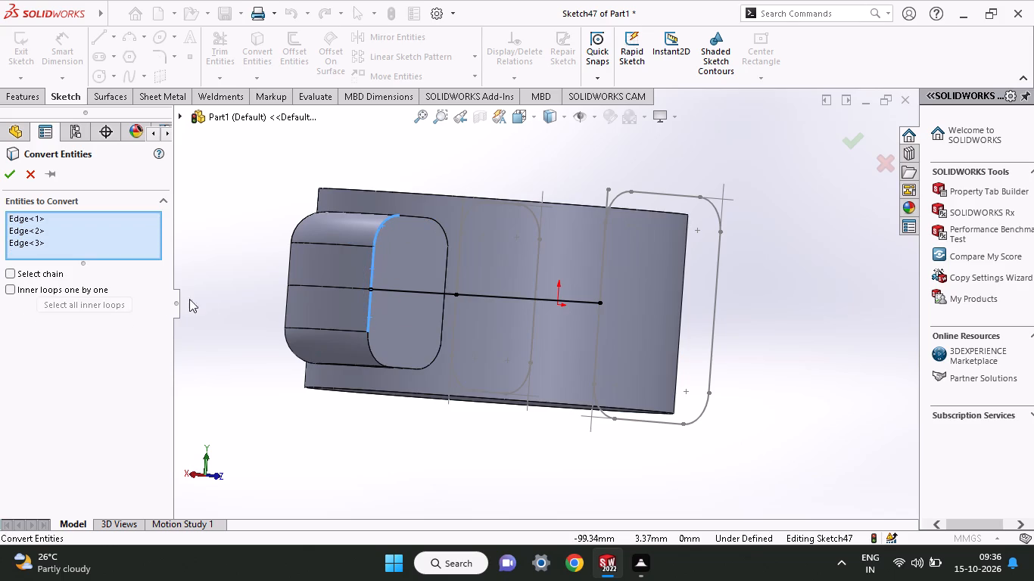
pyautogui.click(408, 218)
pyautogui.click(442, 228)
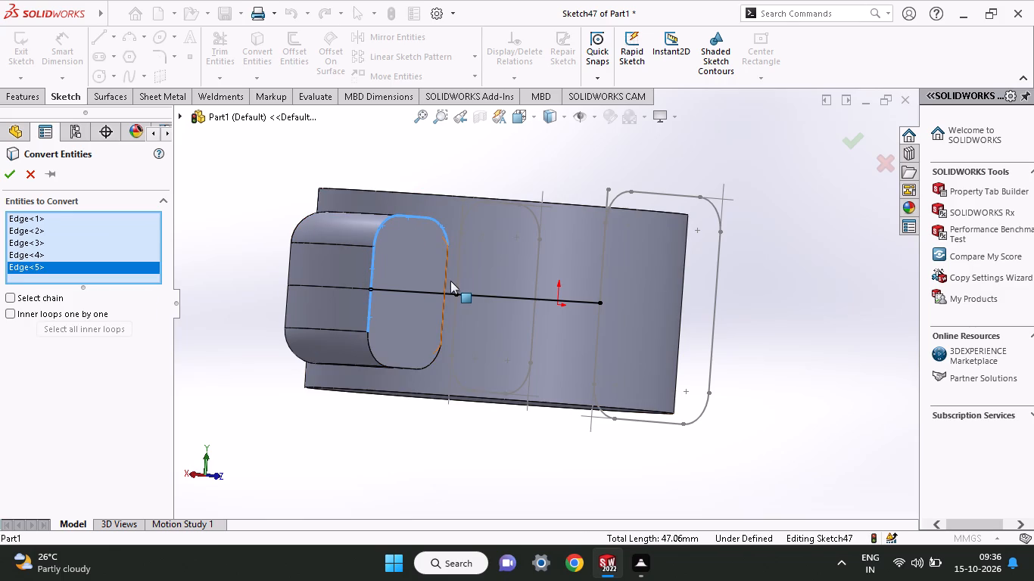
pyautogui.click(447, 277)
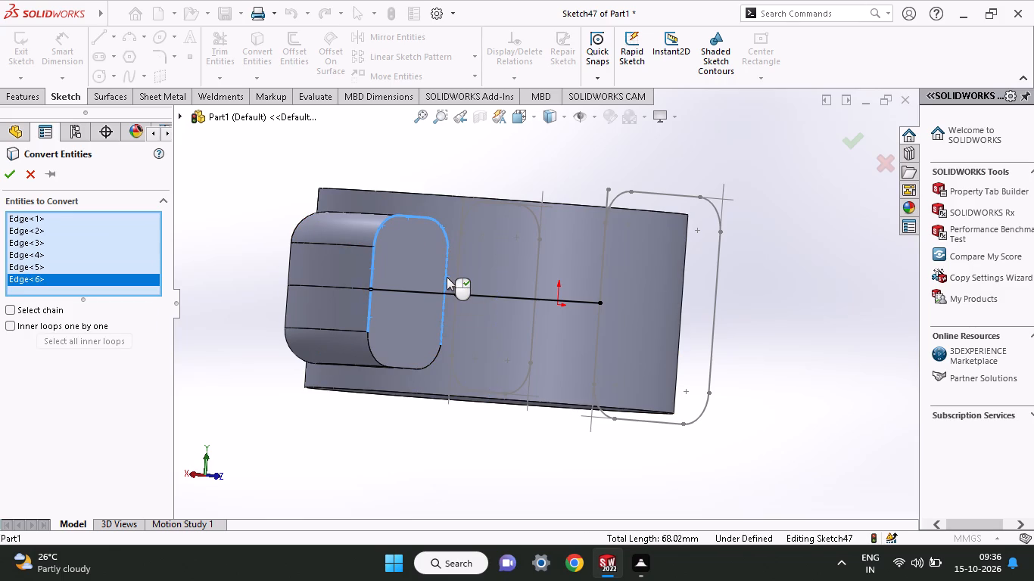
pyautogui.click(434, 360)
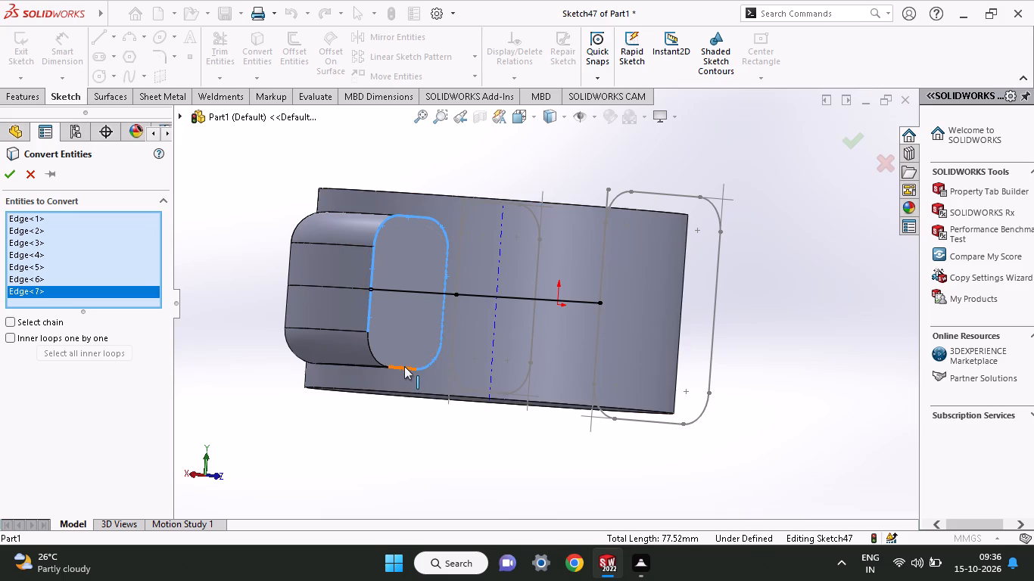
pyautogui.click(405, 366)
pyautogui.click(373, 354)
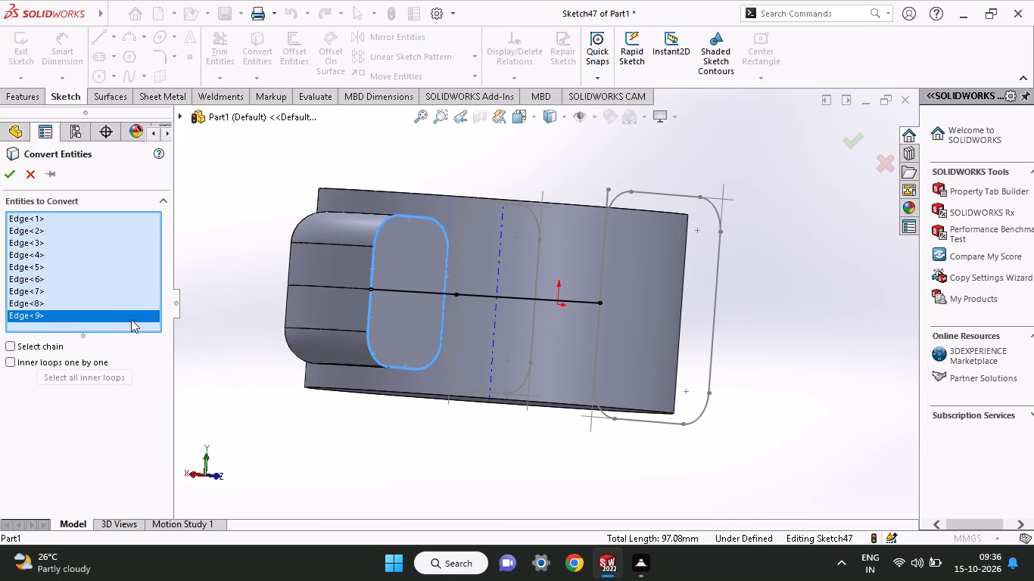
pyautogui.click(10, 176)
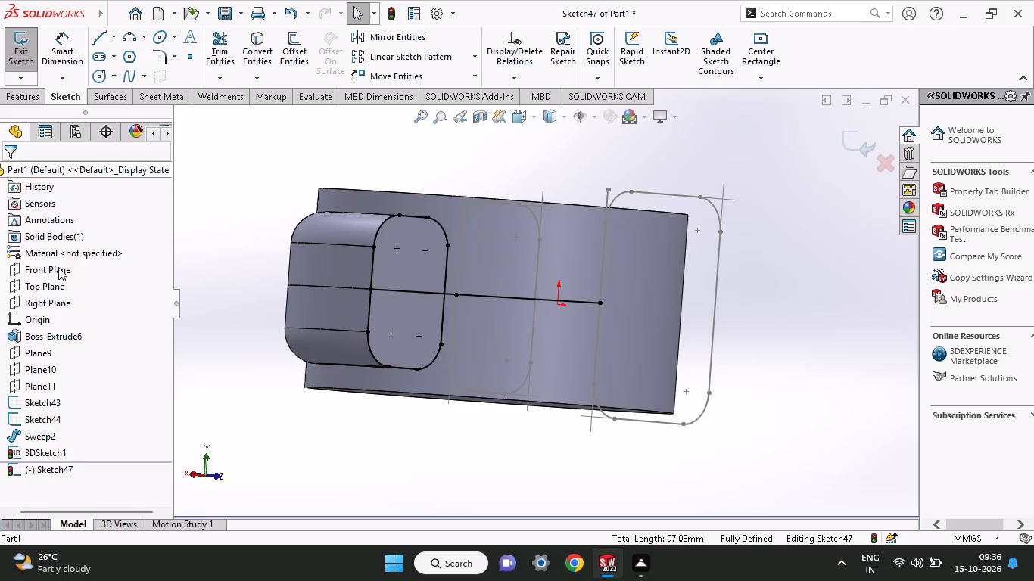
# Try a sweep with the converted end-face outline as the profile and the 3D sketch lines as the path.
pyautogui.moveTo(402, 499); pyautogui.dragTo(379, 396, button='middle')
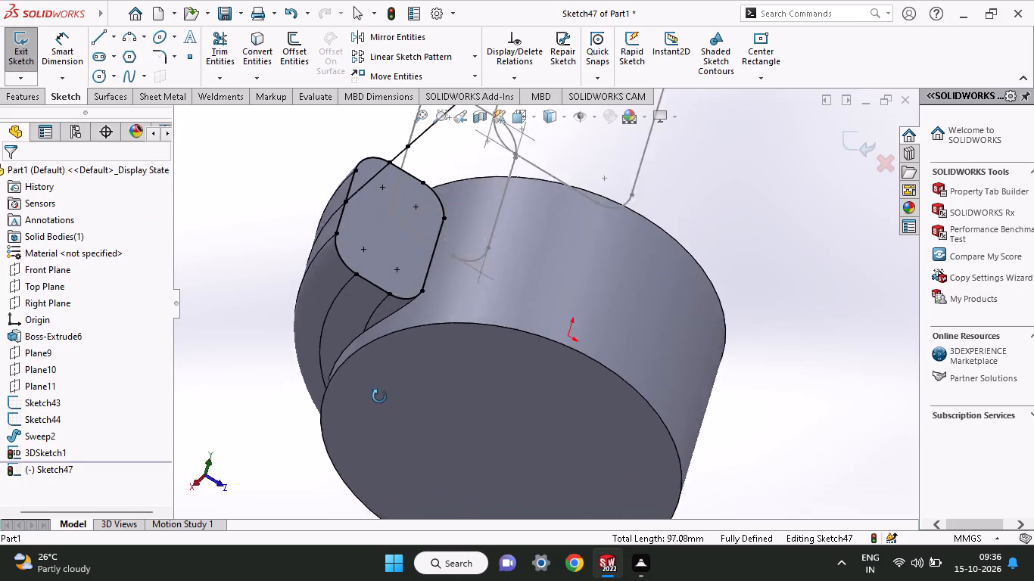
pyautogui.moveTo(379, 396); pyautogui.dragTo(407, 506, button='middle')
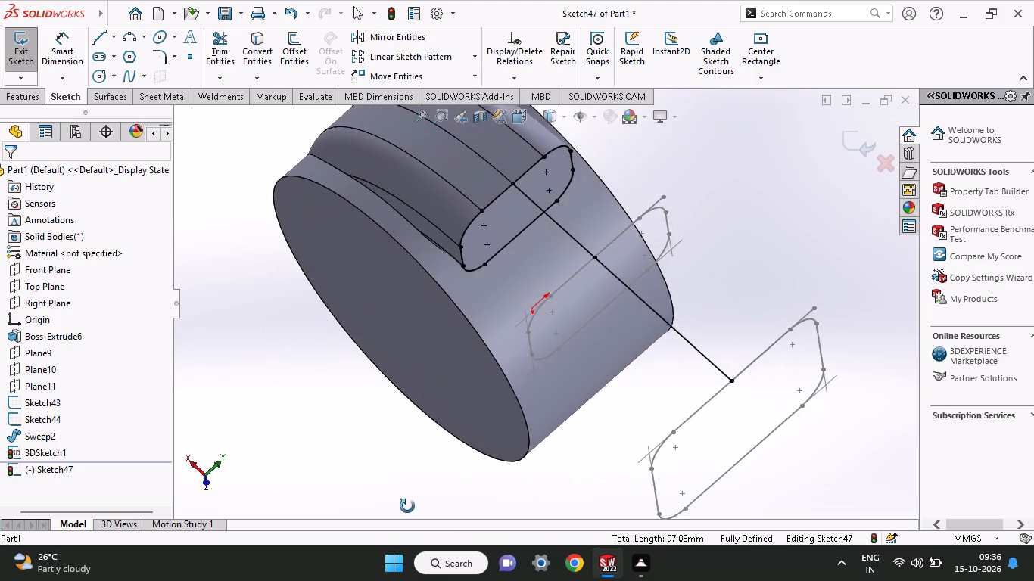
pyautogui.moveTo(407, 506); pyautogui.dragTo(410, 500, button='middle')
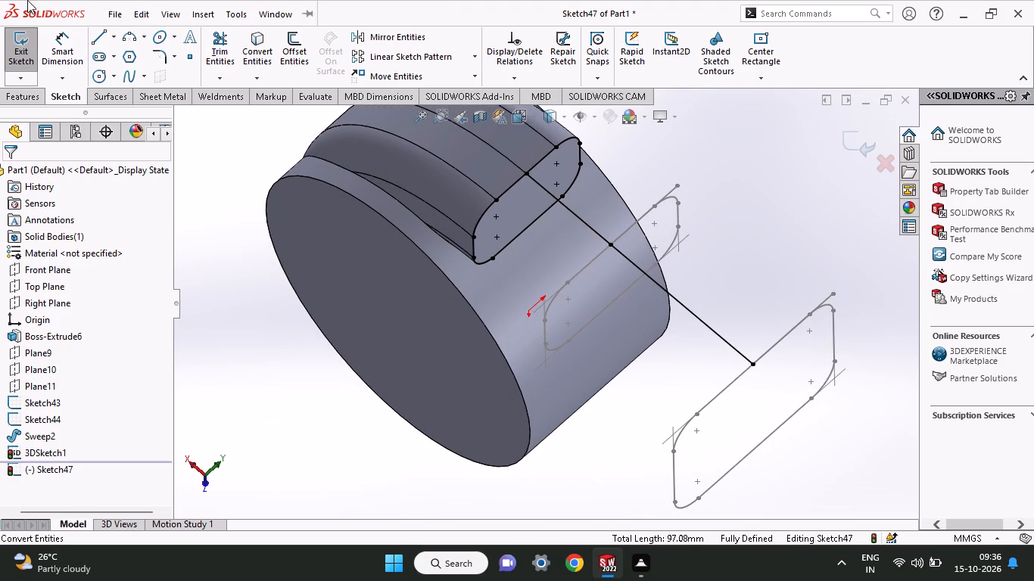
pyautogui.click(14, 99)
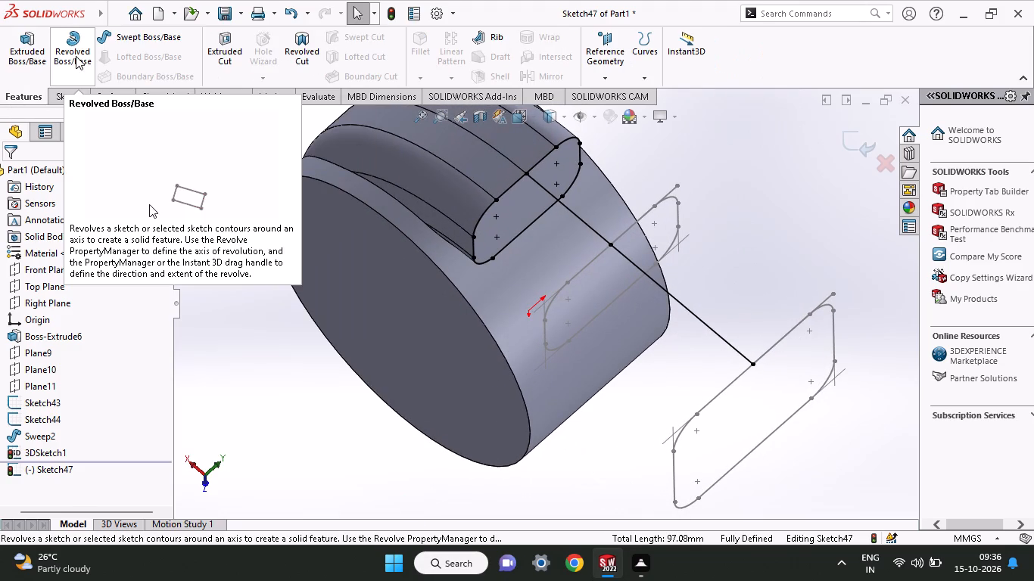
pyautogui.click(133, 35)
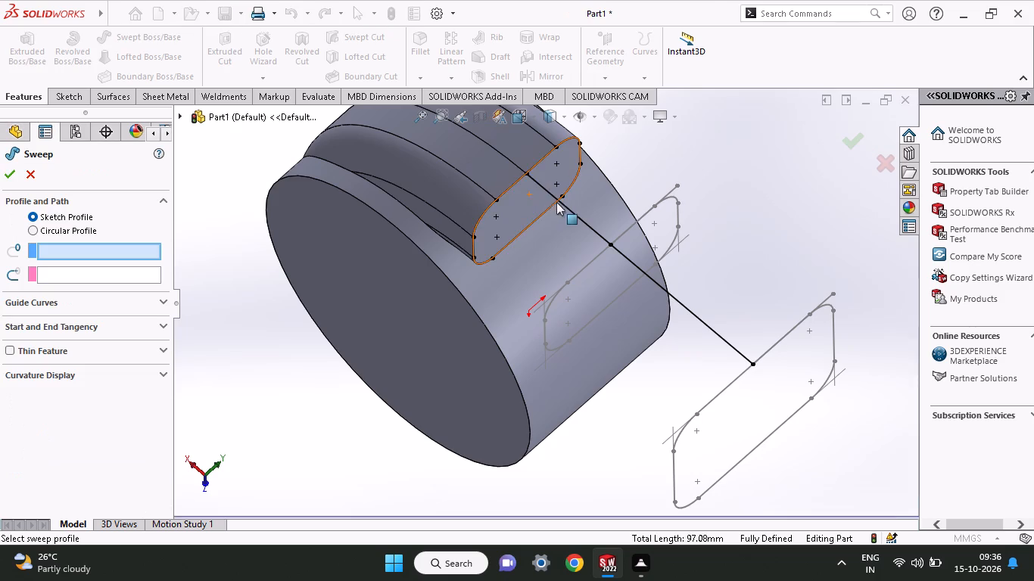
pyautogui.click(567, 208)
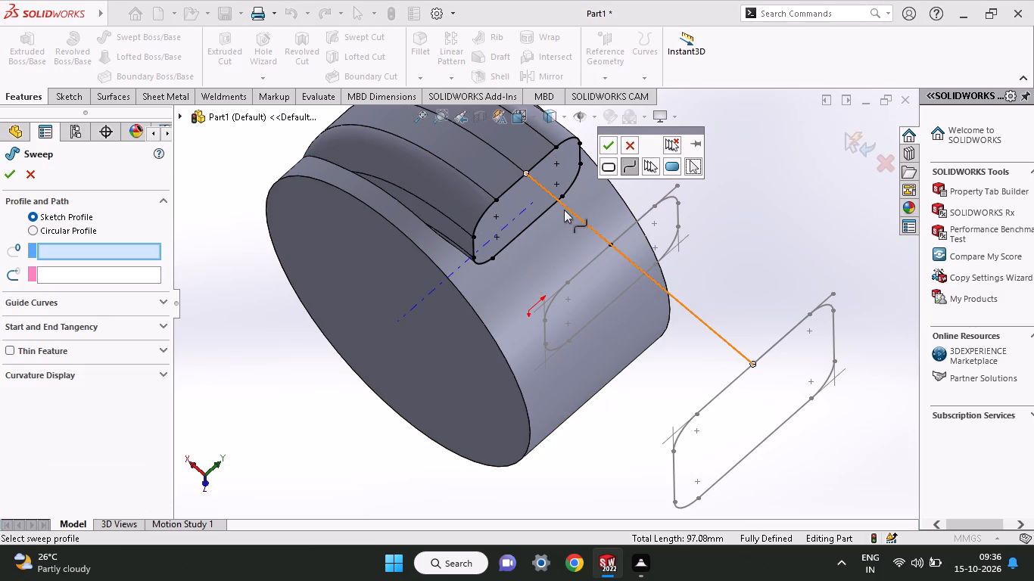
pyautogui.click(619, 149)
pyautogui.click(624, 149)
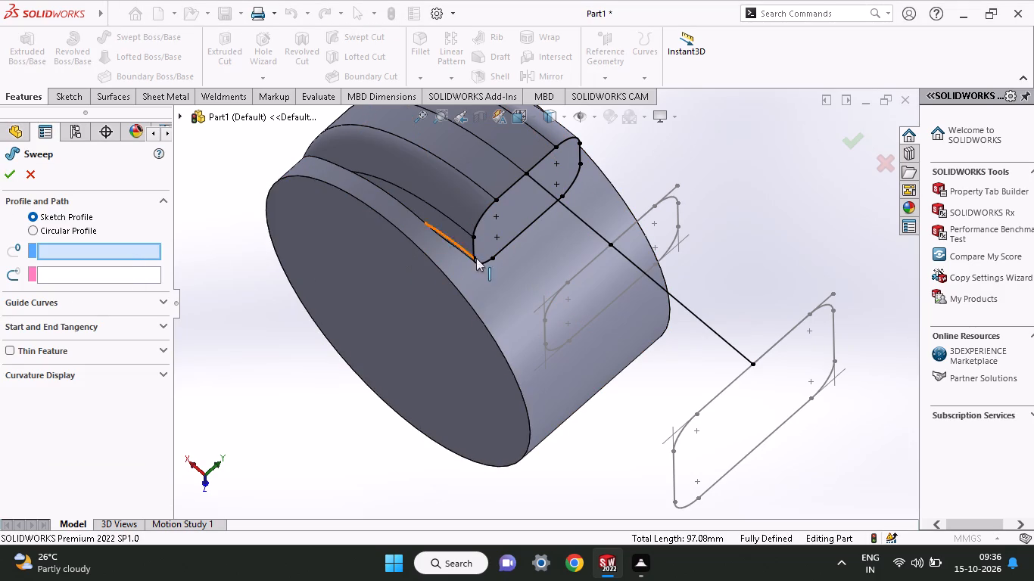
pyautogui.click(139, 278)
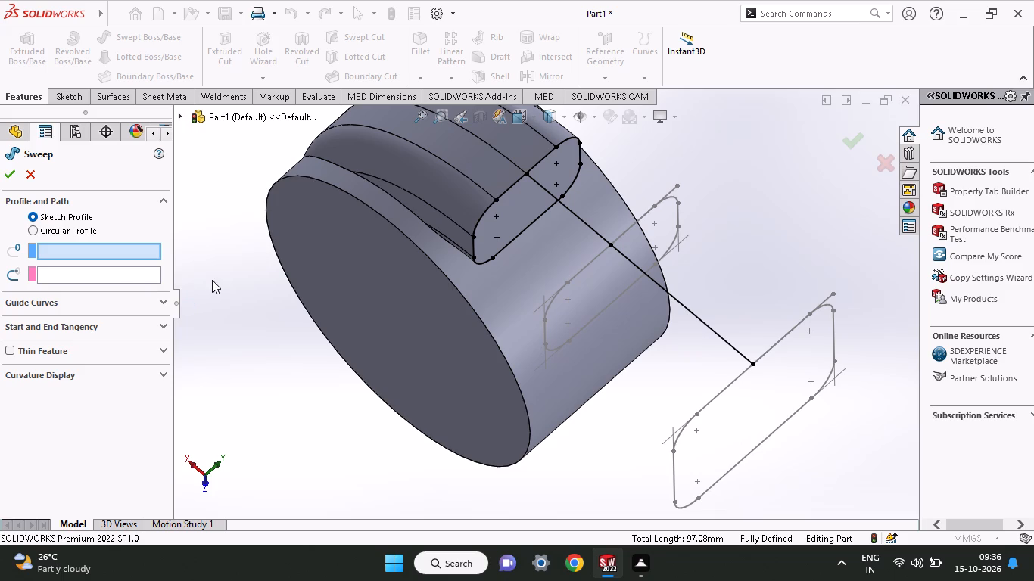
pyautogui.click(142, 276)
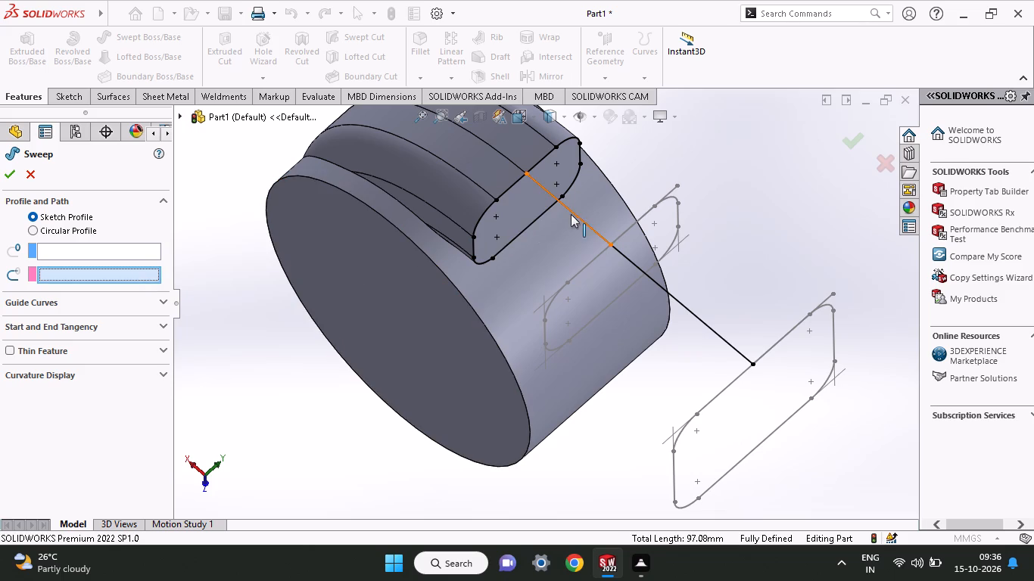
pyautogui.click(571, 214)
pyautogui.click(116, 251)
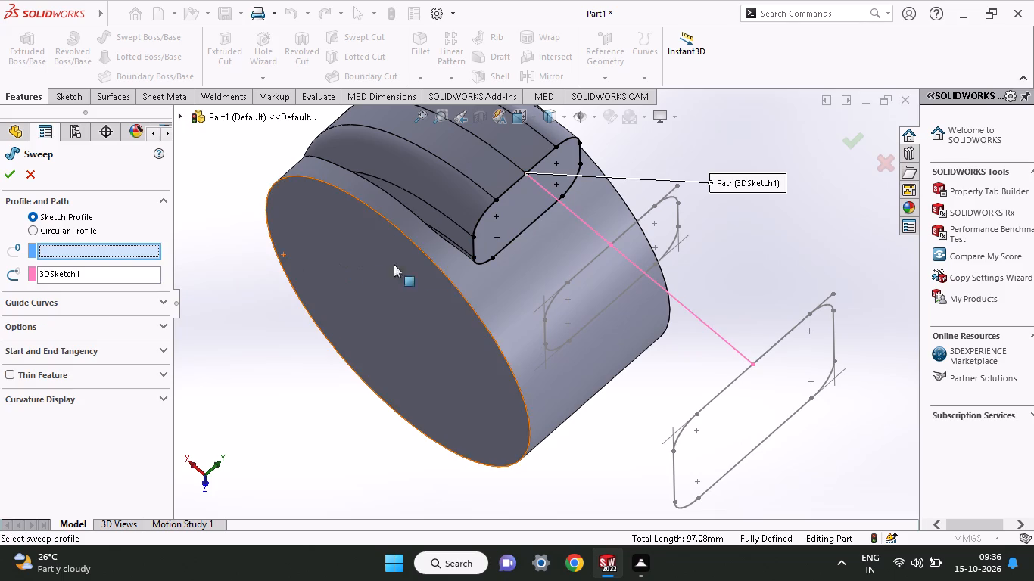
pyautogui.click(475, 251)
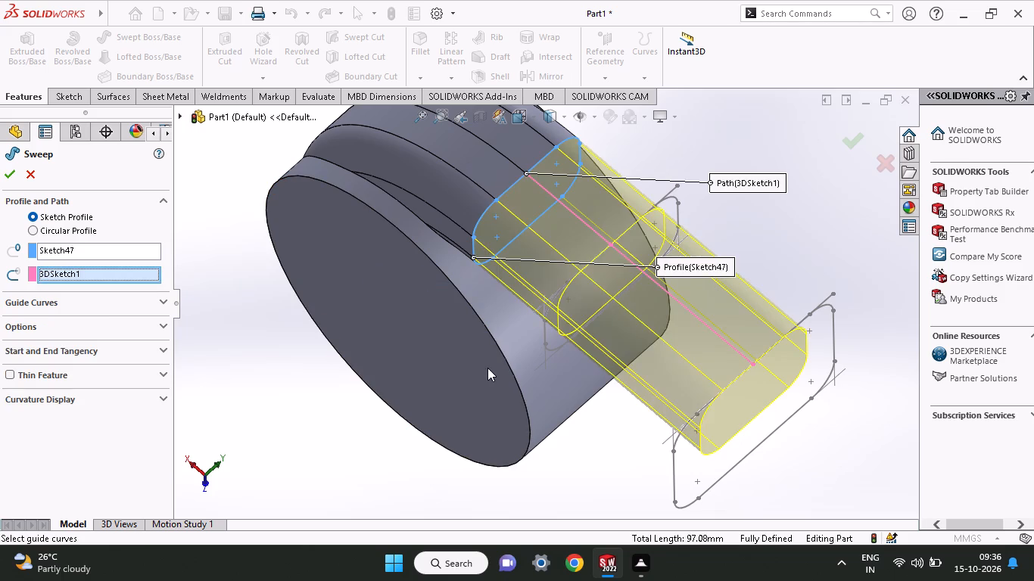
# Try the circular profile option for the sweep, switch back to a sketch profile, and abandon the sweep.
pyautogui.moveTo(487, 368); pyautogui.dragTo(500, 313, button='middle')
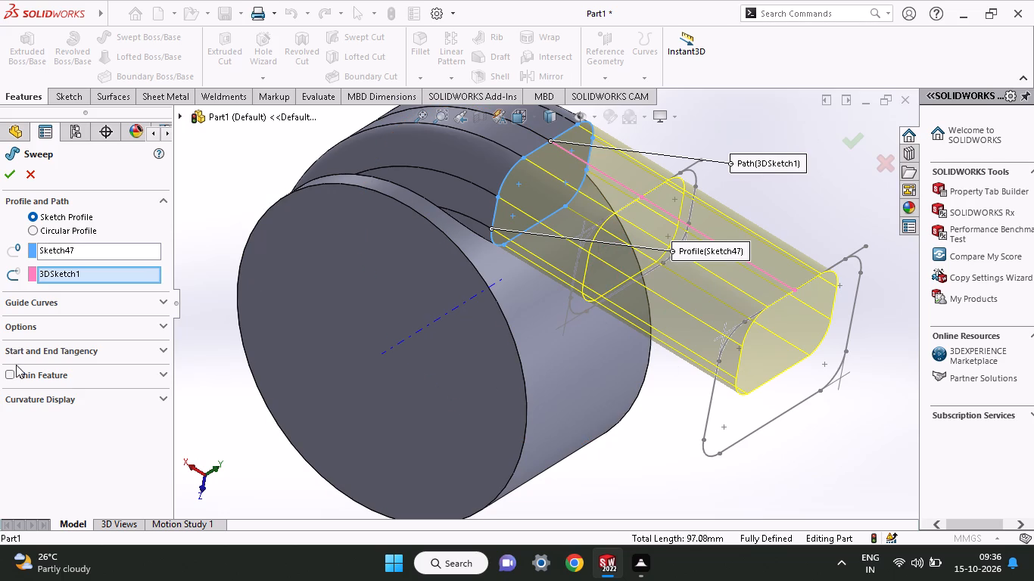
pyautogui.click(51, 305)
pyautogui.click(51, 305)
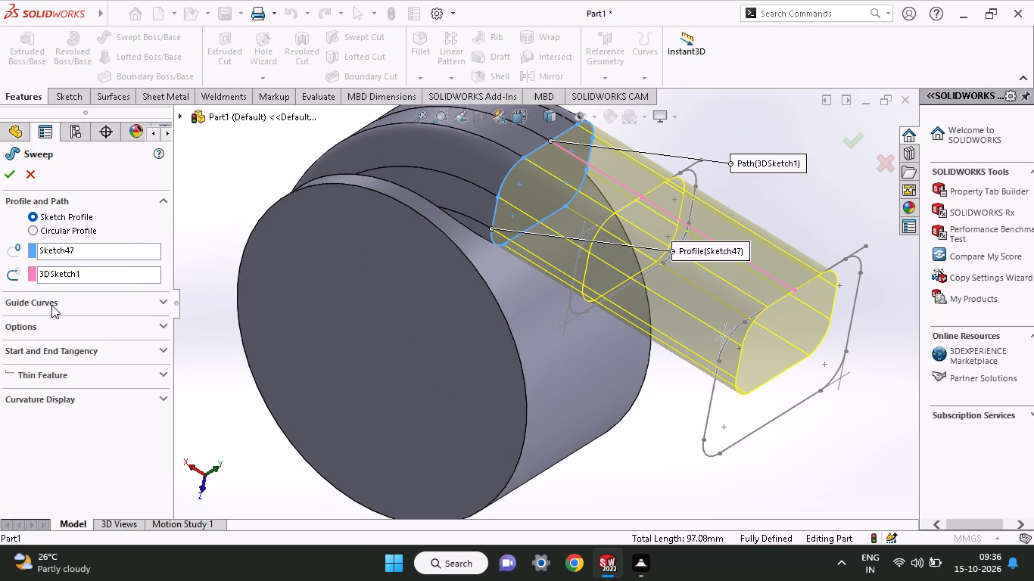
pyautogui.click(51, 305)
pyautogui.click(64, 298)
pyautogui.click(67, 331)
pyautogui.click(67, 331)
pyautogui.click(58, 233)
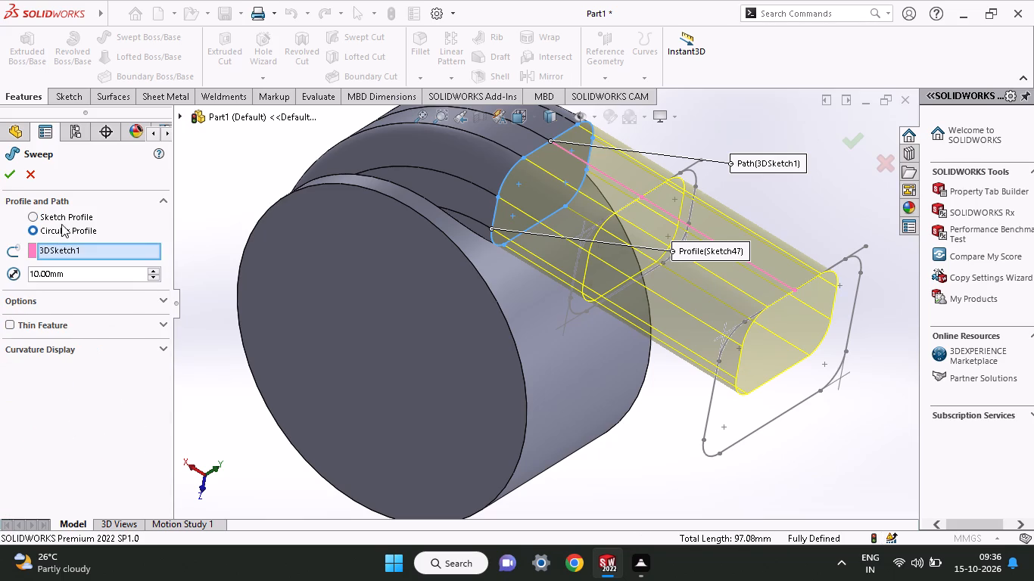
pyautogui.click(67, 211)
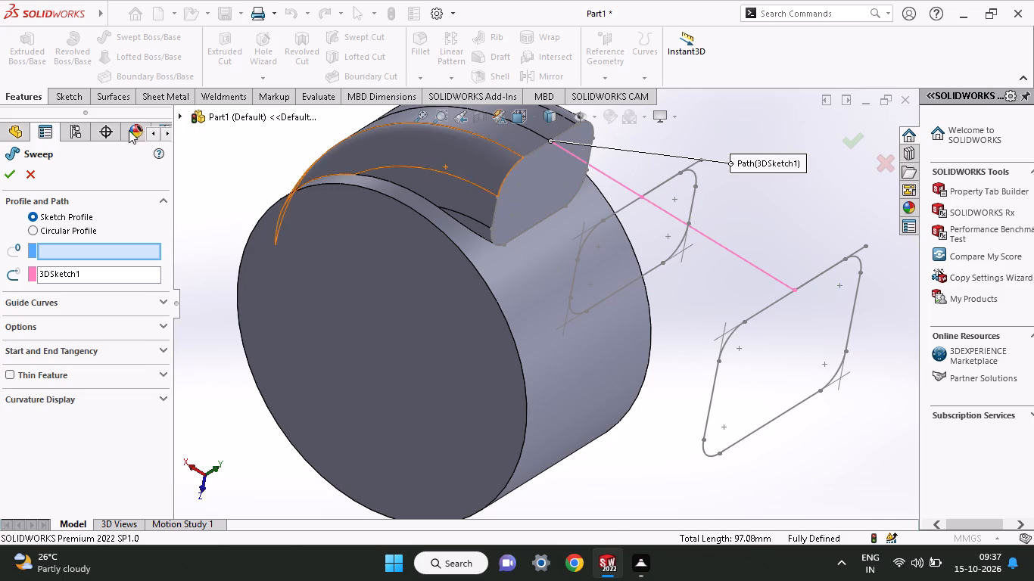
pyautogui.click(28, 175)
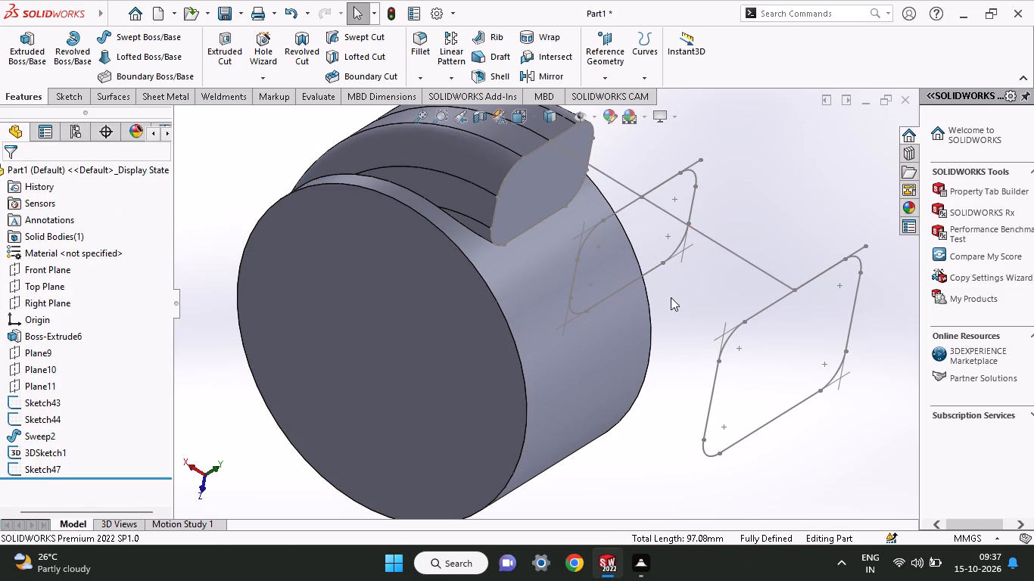
# Delete the 3D sketch whose lines run from the curved sweep's end face through the two outer profiles.
pyautogui.click(61, 92)
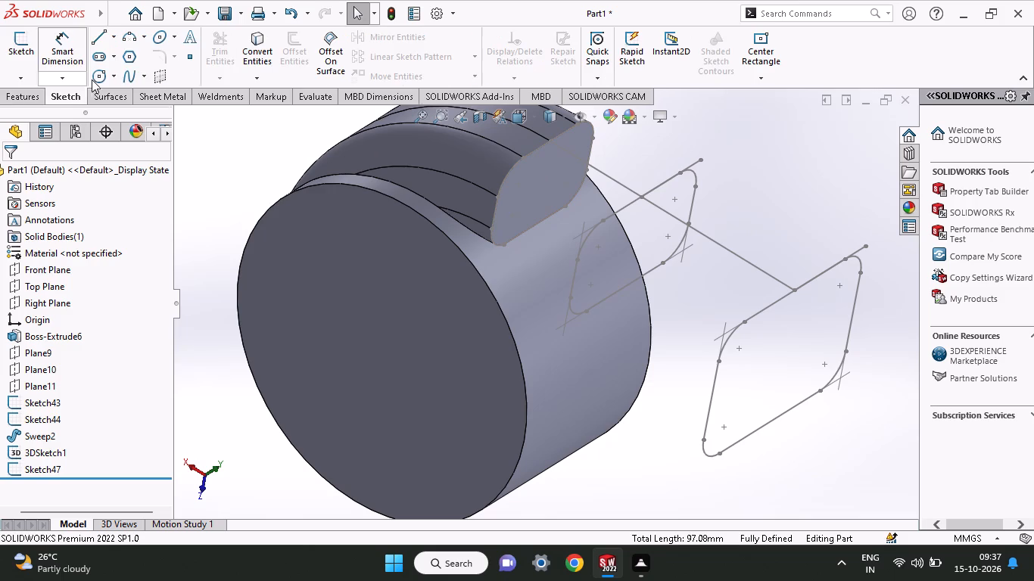
pyautogui.click(212, 39)
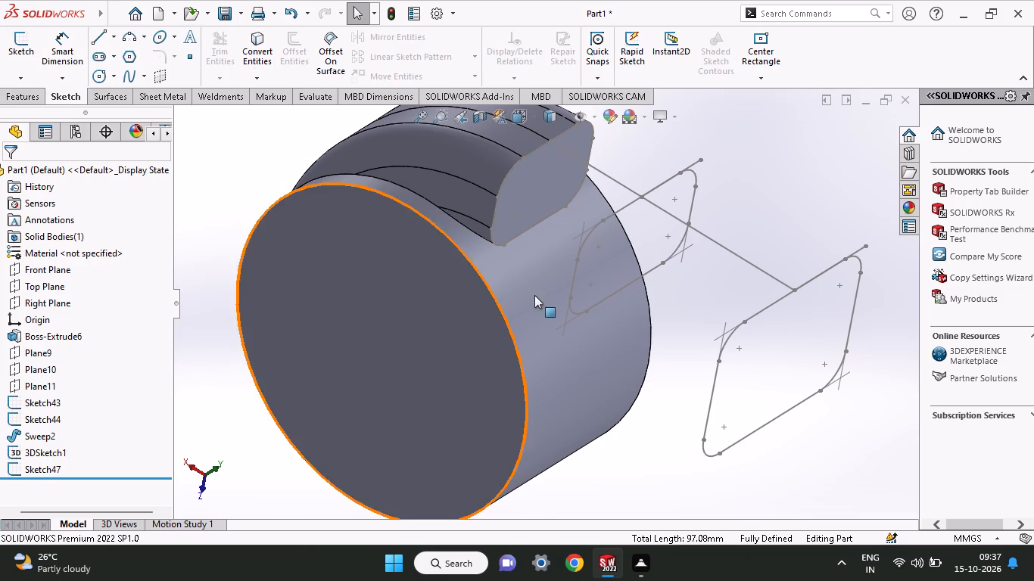
pyautogui.click(704, 233)
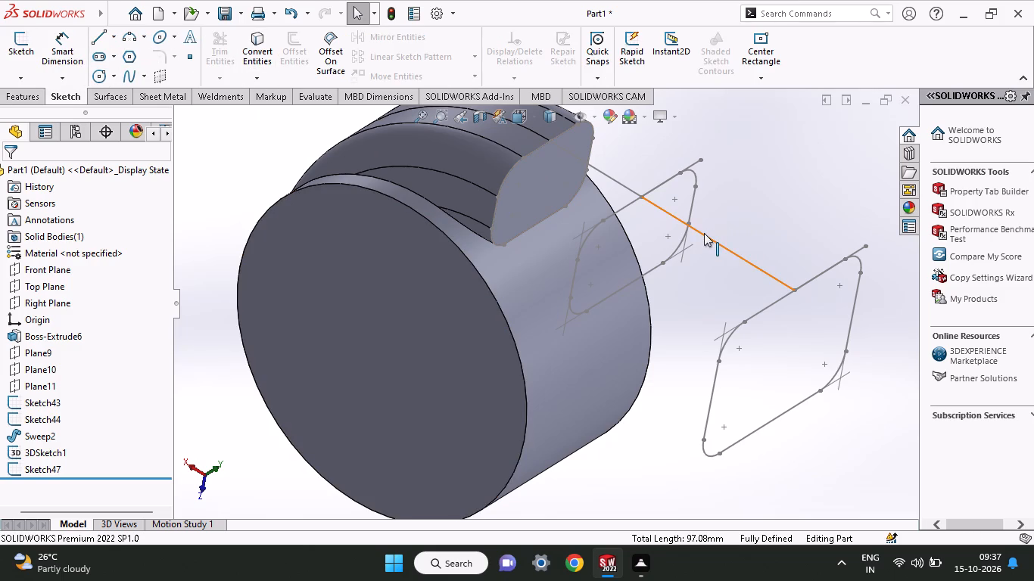
pyautogui.rightClick(704, 233)
pyautogui.click(712, 429)
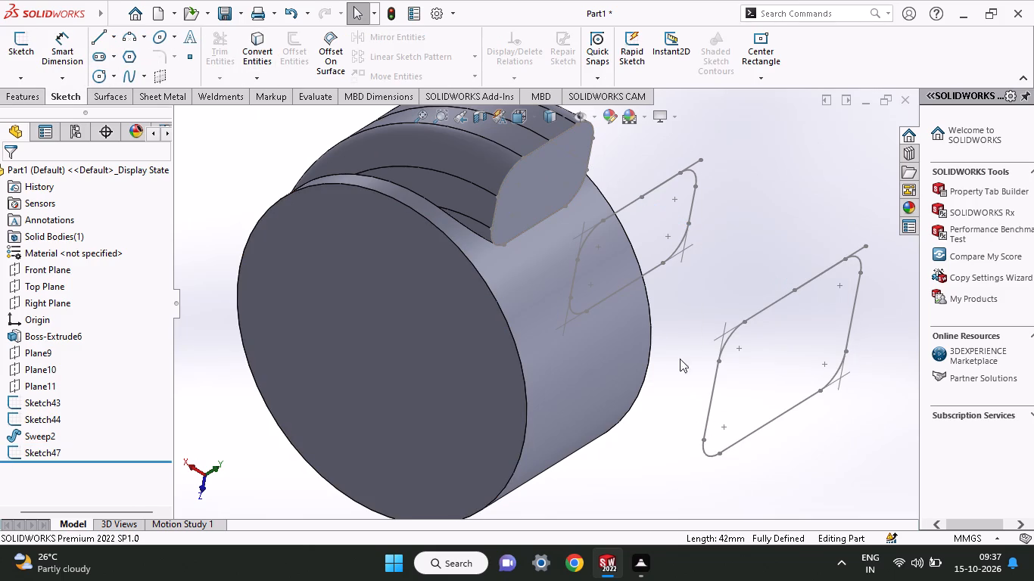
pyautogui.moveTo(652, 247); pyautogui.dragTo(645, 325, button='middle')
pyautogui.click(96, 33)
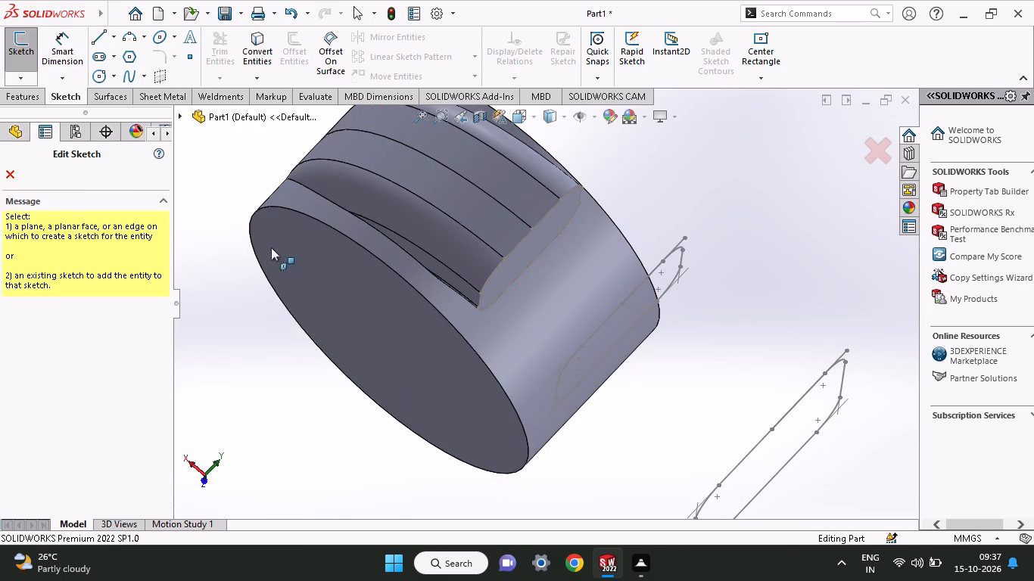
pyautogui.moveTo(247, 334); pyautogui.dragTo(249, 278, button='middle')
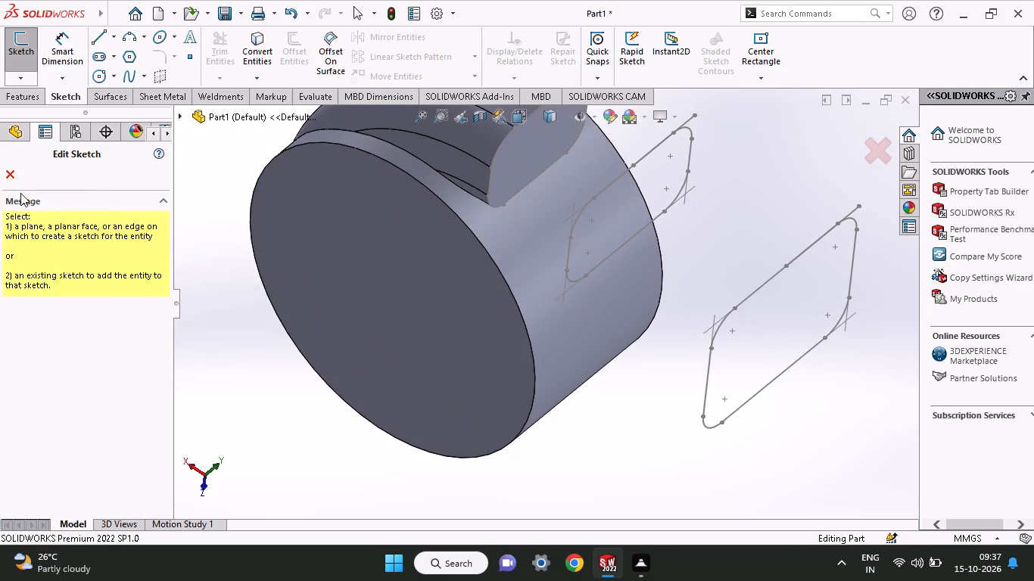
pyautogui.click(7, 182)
# In a new 3D sketch, draw a line from the midpoint of the end face's upper edge to the nearer filleted profile's long edge midpoint.
pyautogui.click(33, 81)
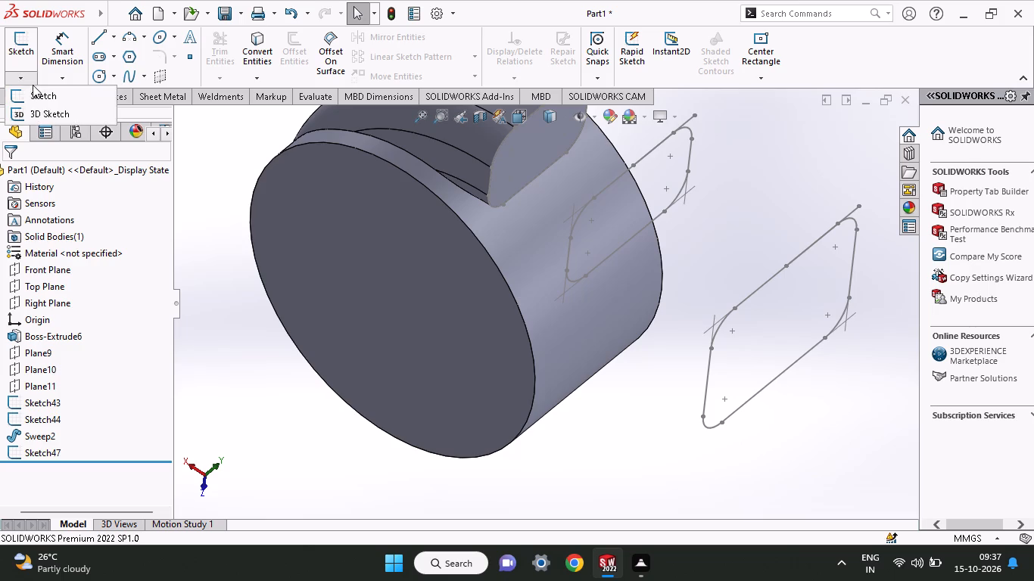
pyautogui.click(39, 117)
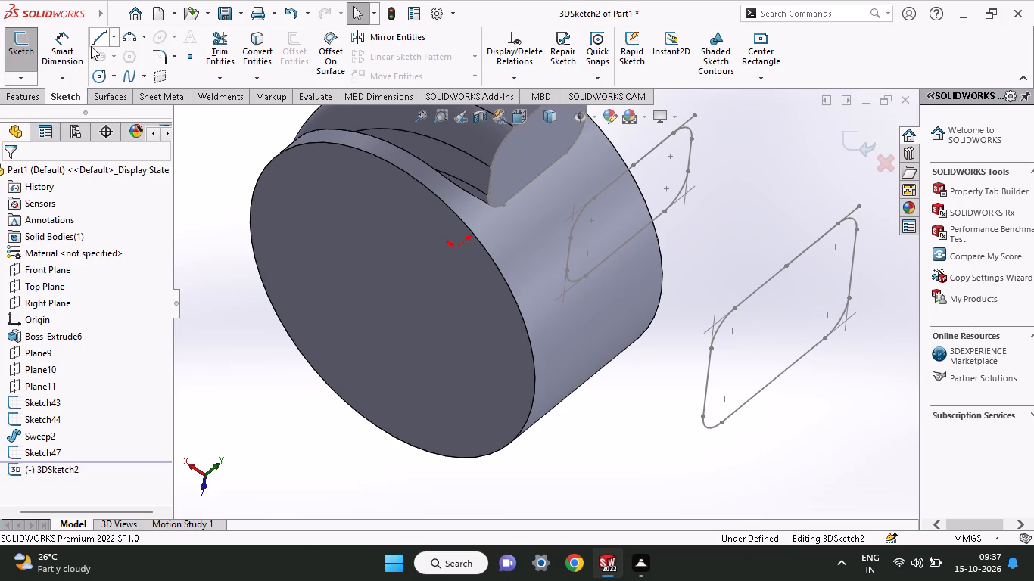
pyautogui.click(95, 42)
pyautogui.moveTo(590, 218); pyautogui.dragTo(596, 334, button='middle')
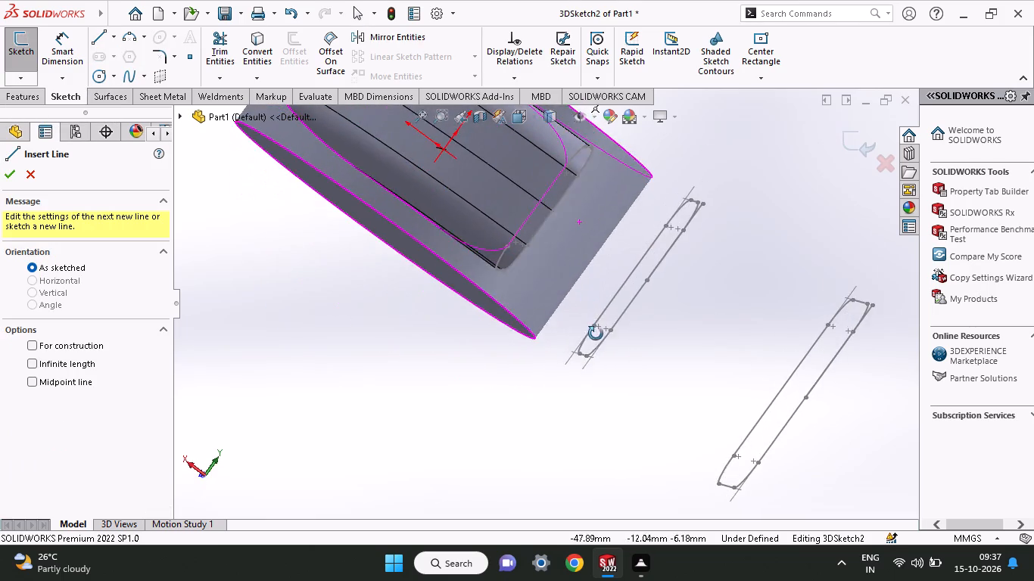
pyautogui.moveTo(596, 334); pyautogui.dragTo(593, 381, button='middle')
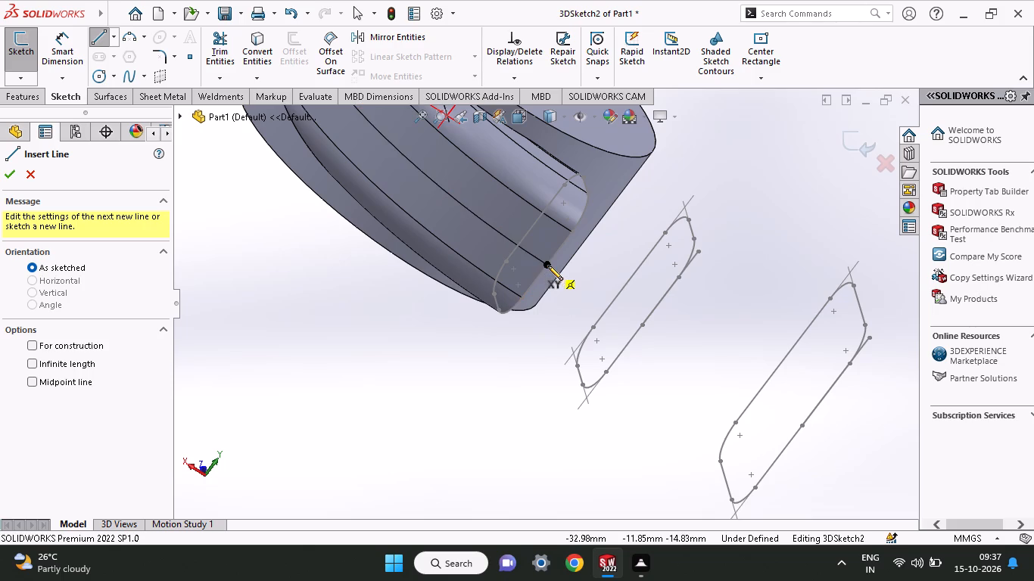
pyautogui.click(546, 264)
pyautogui.moveTo(645, 321); pyautogui.dragTo(668, 274, button='middle')
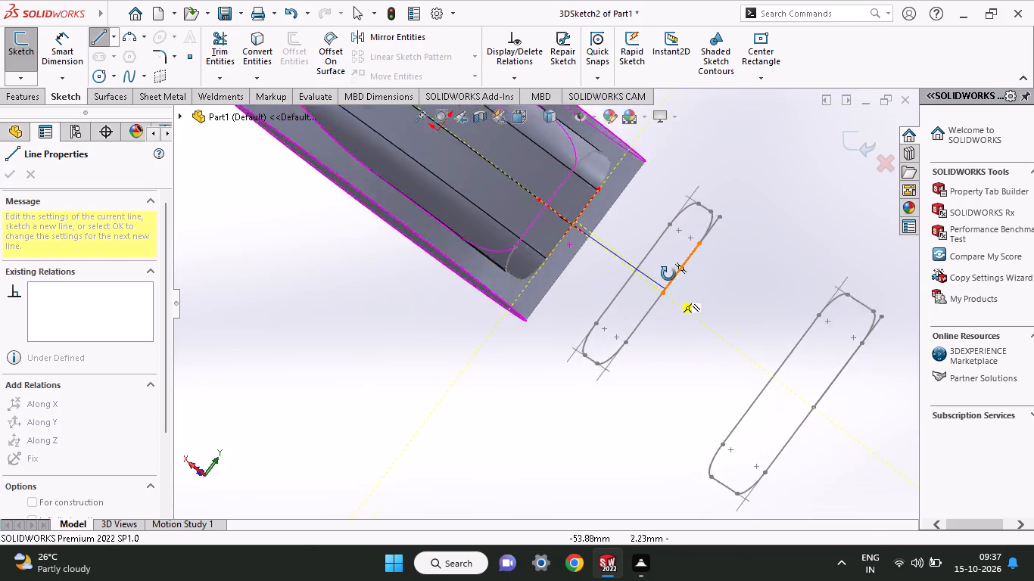
pyautogui.moveTo(668, 274); pyautogui.dragTo(720, 194, button='middle')
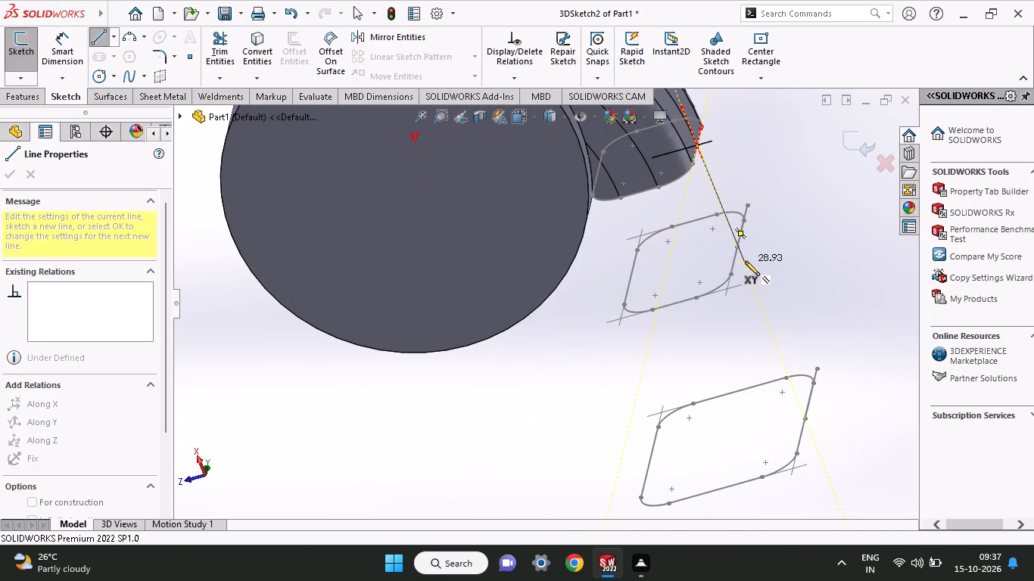
pyautogui.click(733, 247)
pyautogui.moveTo(750, 252); pyautogui.dragTo(727, 261, button='middle')
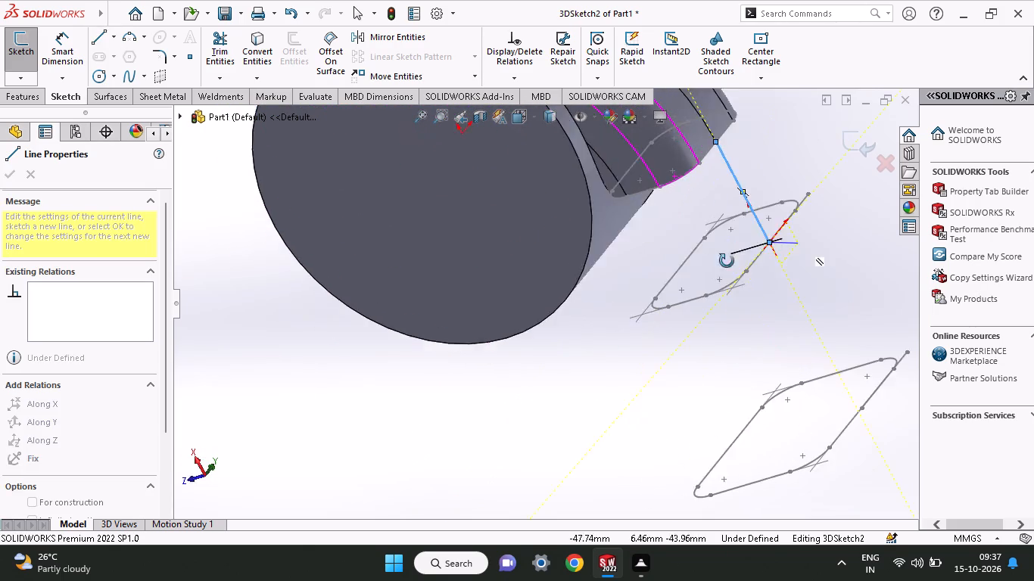
pyautogui.moveTo(727, 261); pyautogui.dragTo(663, 276, button='middle')
pyautogui.rightClick(591, 306)
pyautogui.click(602, 309)
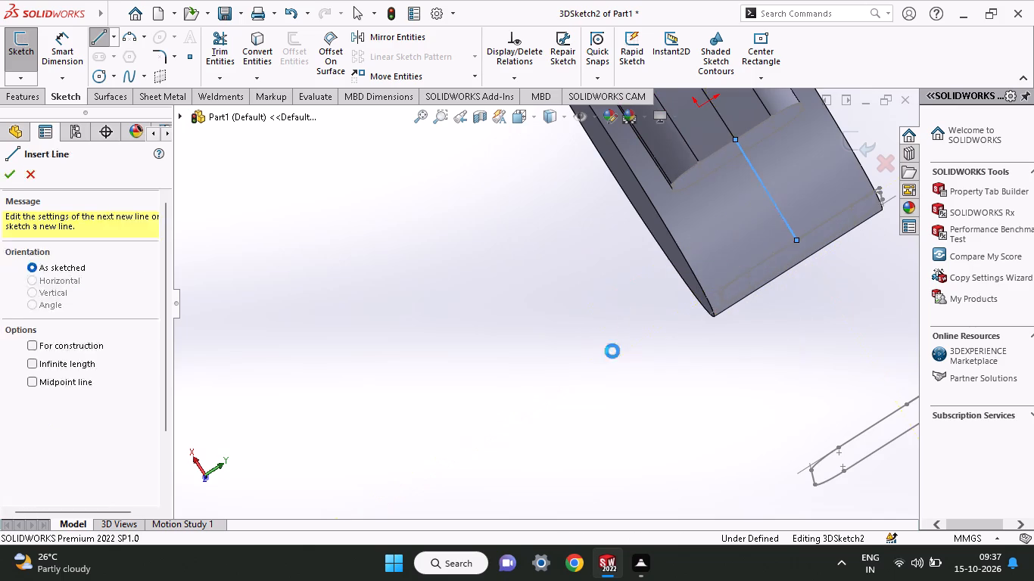
pyautogui.moveTo(677, 377); pyautogui.dragTo(768, 263, button='middle')
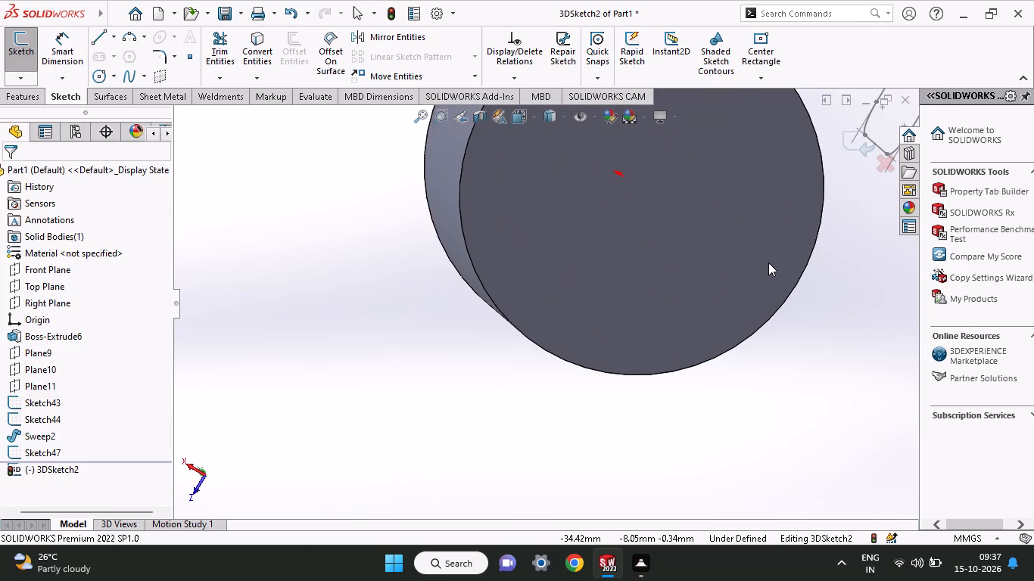
pyautogui.keyDown('ctrl'); pyautogui.scroll(6, 768, 263); pyautogui.keyUp('ctrl')
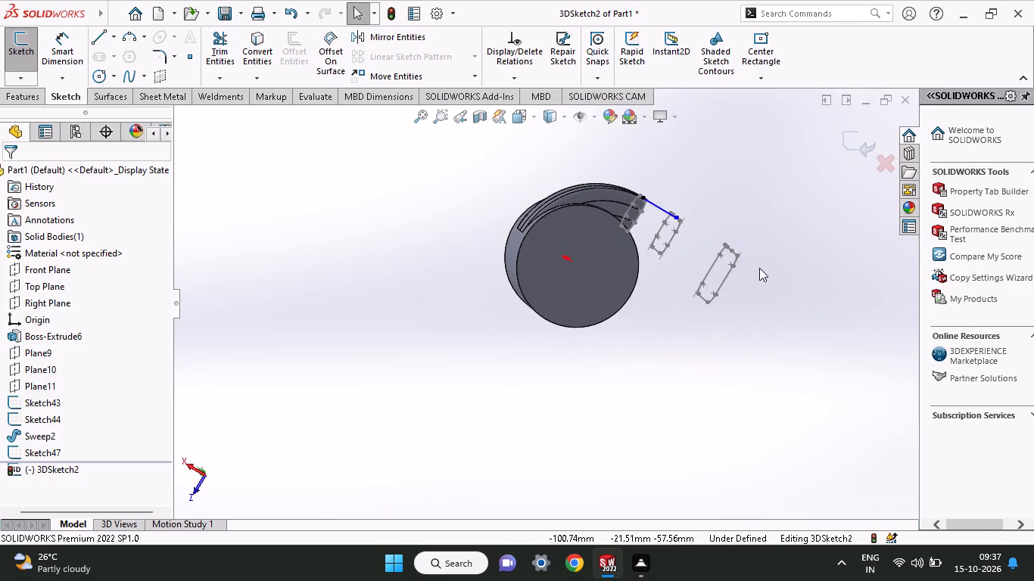
pyautogui.moveTo(759, 268); pyautogui.dragTo(689, 345, button='middle')
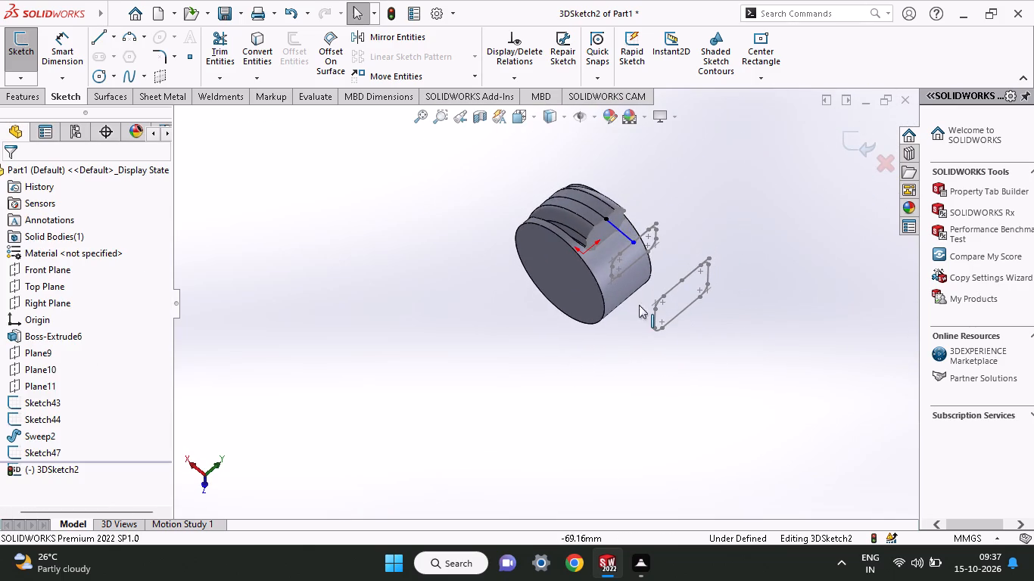
# Start a sweep and set the new 3D sketch line as its path.
pyautogui.click(17, 101)
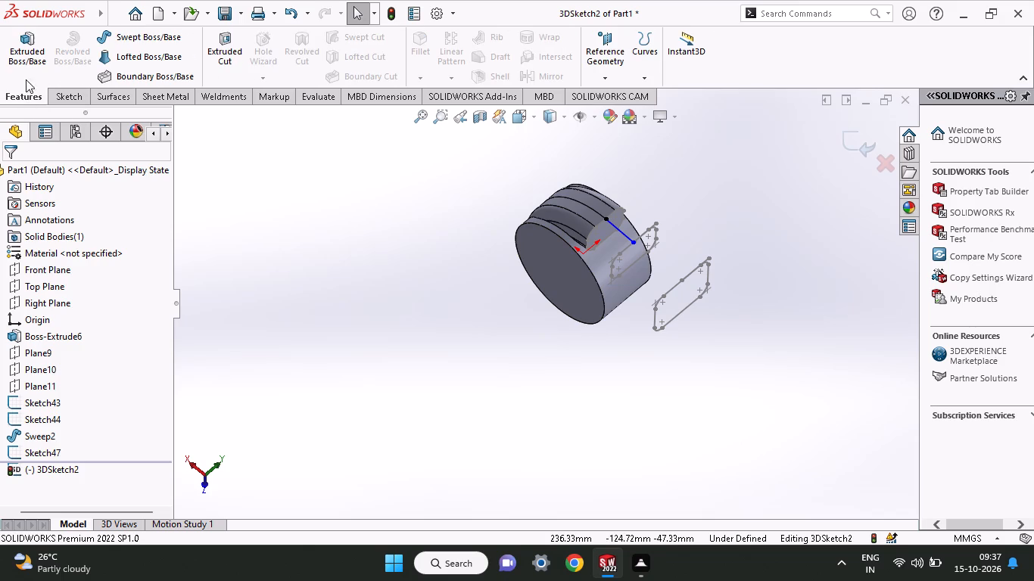
pyautogui.click(174, 40)
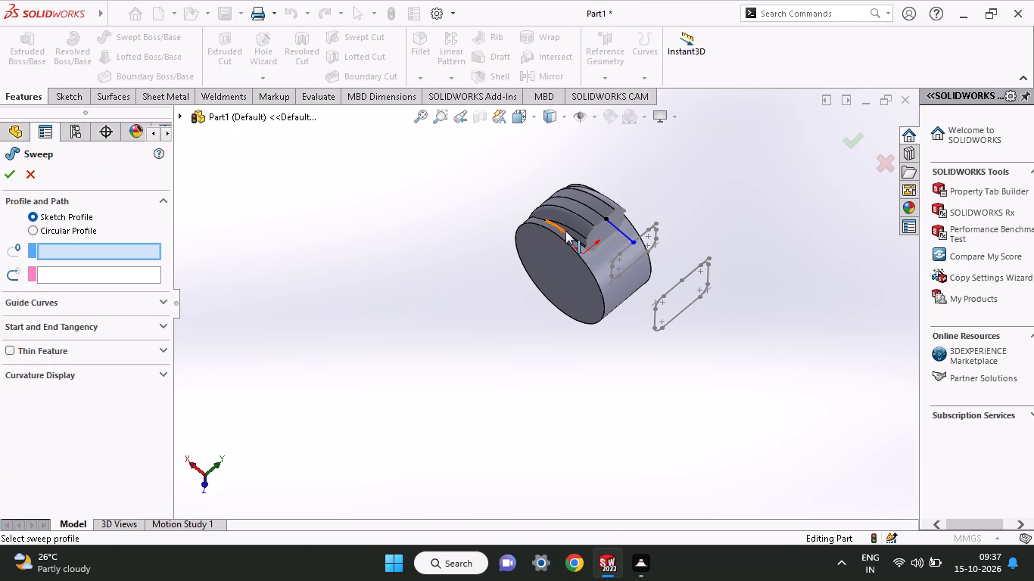
pyautogui.click(620, 232)
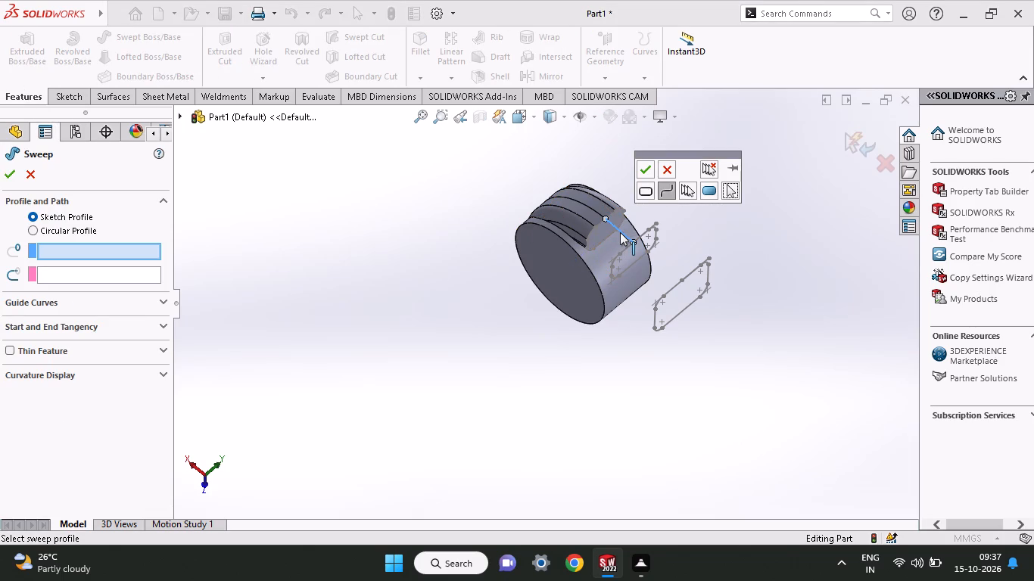
pyautogui.click(652, 177)
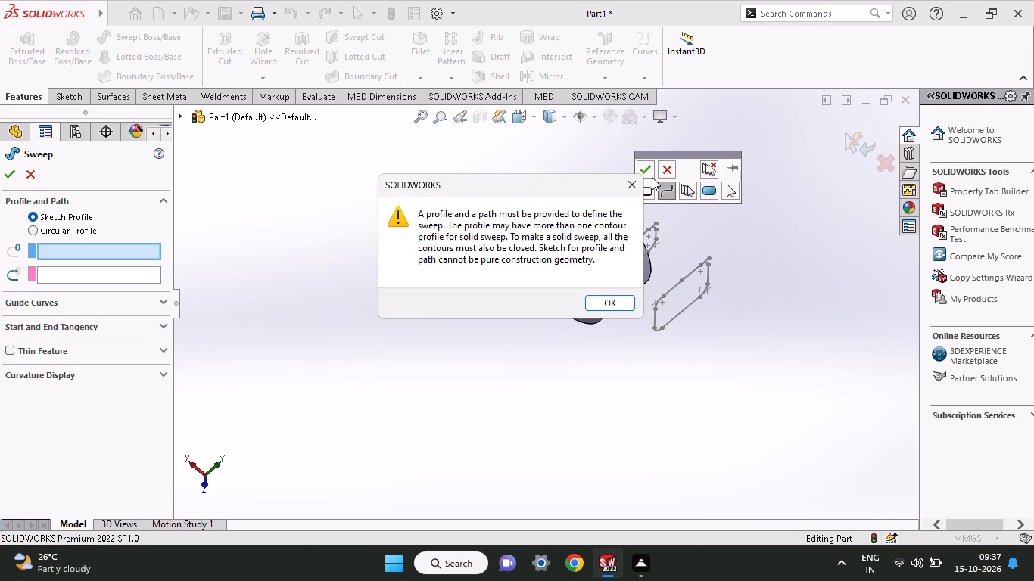
pyautogui.click(604, 310)
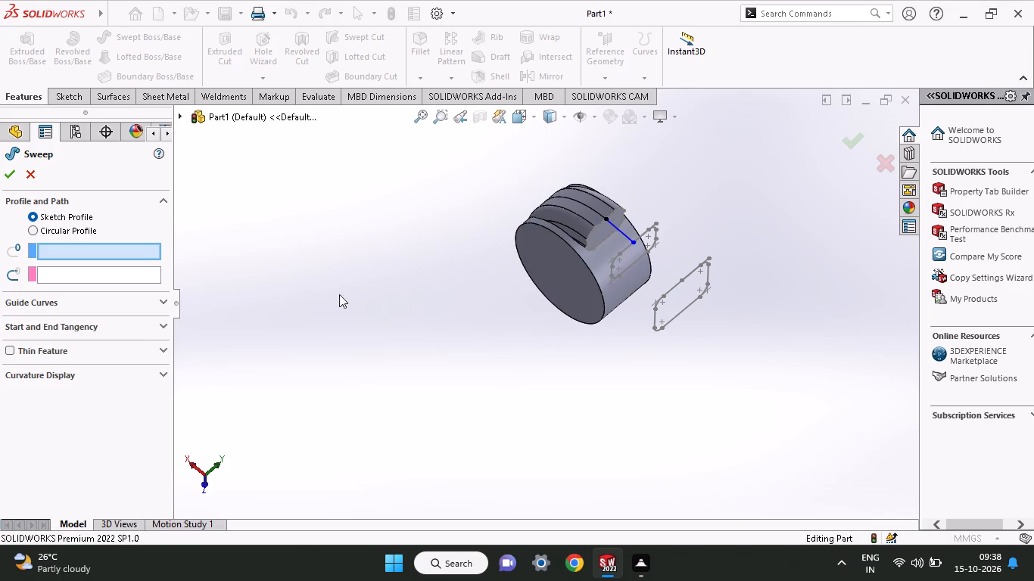
pyautogui.click(66, 272)
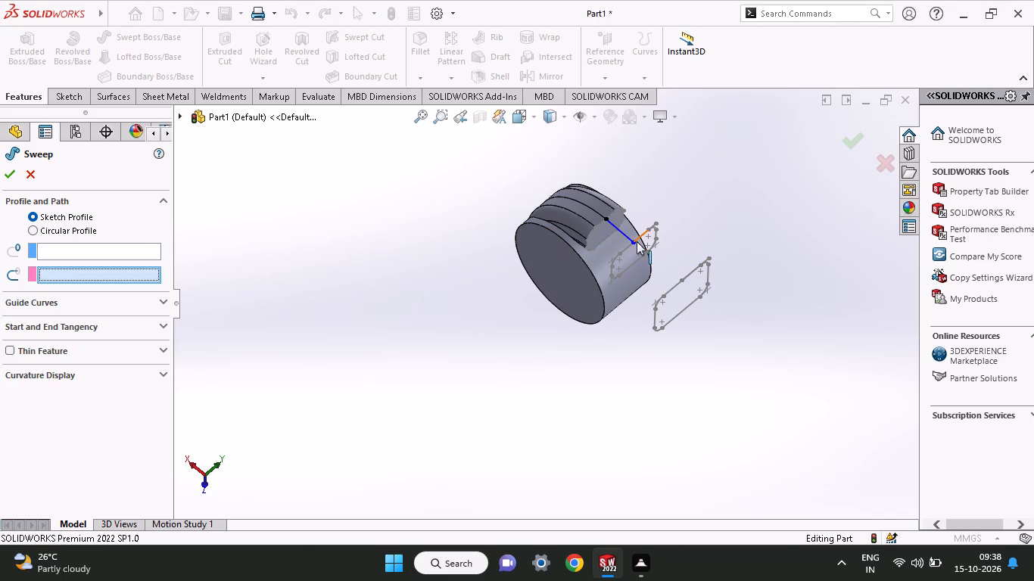
pyautogui.click(631, 238)
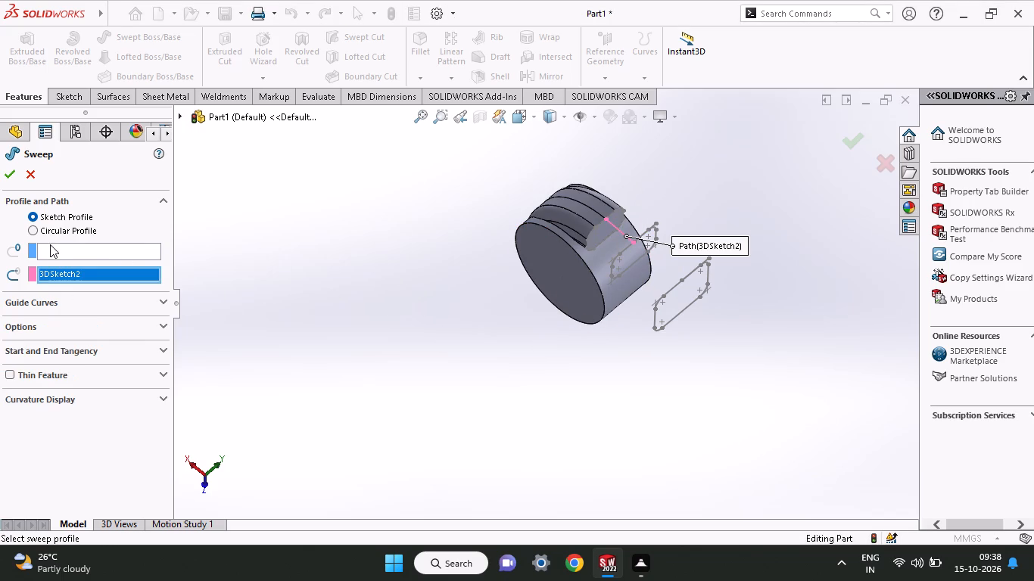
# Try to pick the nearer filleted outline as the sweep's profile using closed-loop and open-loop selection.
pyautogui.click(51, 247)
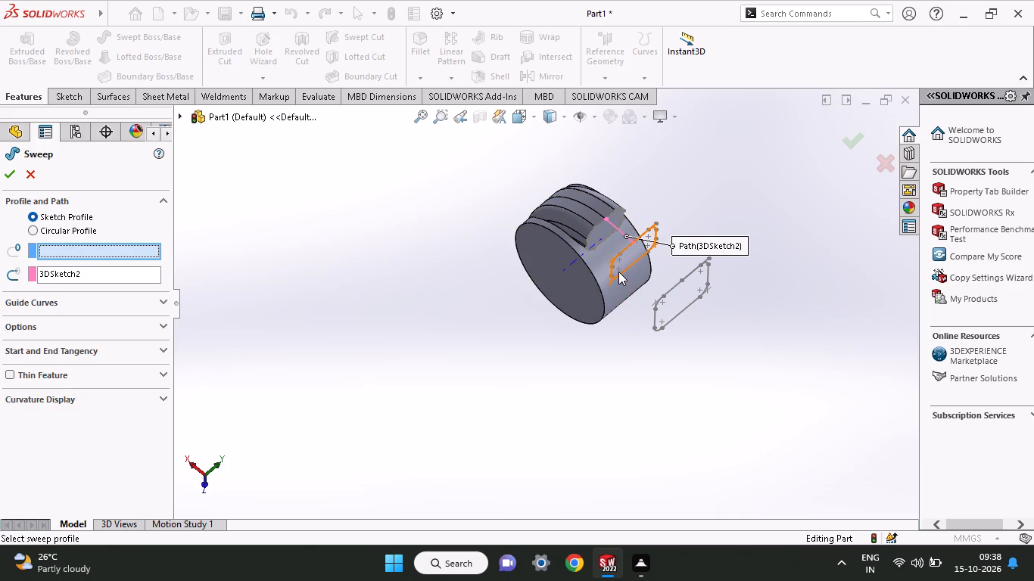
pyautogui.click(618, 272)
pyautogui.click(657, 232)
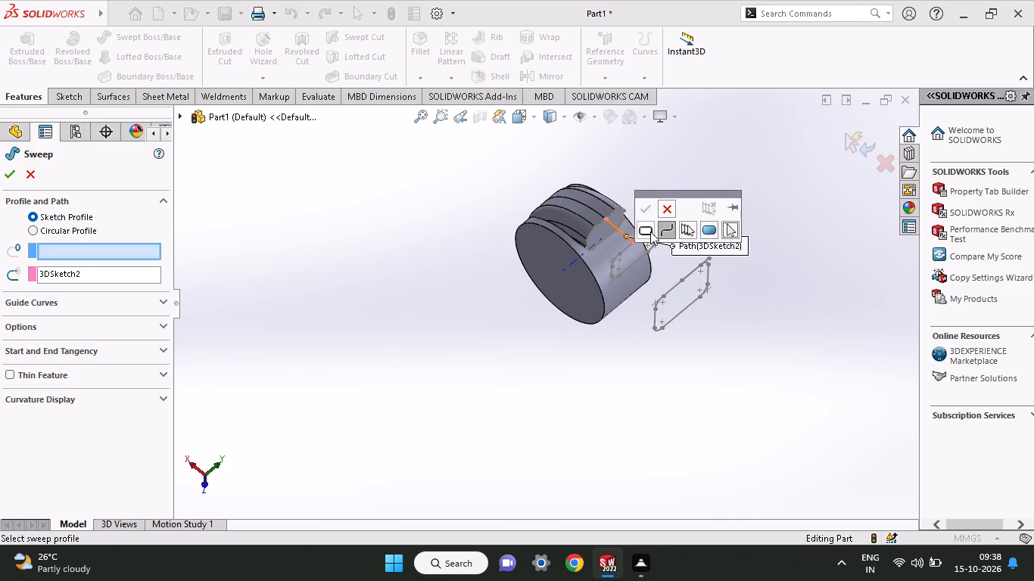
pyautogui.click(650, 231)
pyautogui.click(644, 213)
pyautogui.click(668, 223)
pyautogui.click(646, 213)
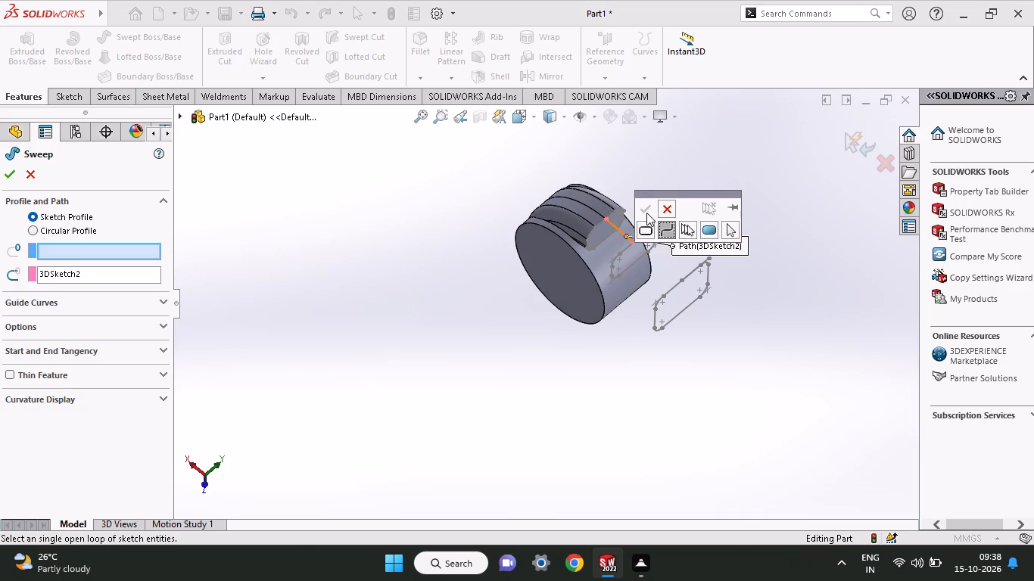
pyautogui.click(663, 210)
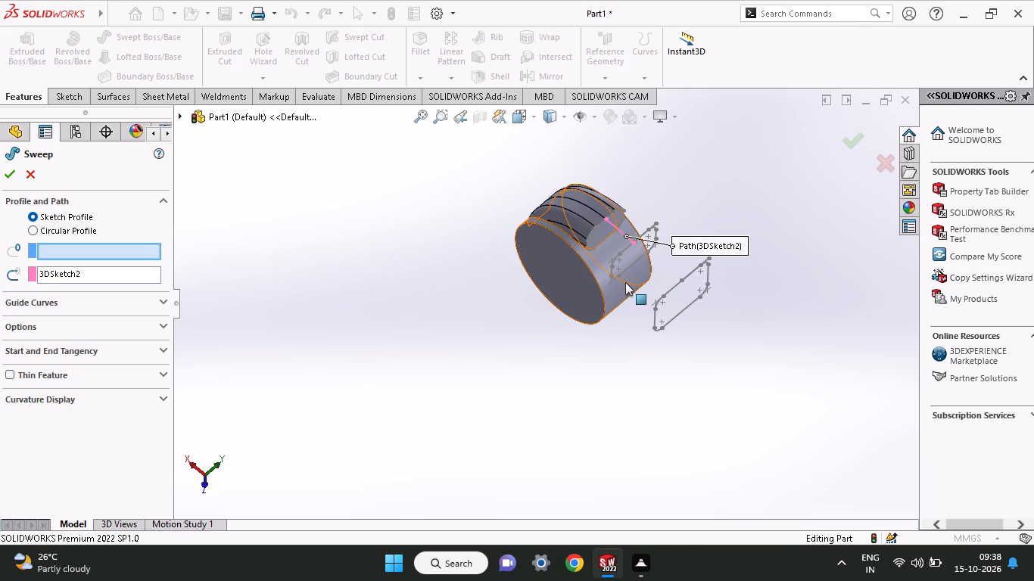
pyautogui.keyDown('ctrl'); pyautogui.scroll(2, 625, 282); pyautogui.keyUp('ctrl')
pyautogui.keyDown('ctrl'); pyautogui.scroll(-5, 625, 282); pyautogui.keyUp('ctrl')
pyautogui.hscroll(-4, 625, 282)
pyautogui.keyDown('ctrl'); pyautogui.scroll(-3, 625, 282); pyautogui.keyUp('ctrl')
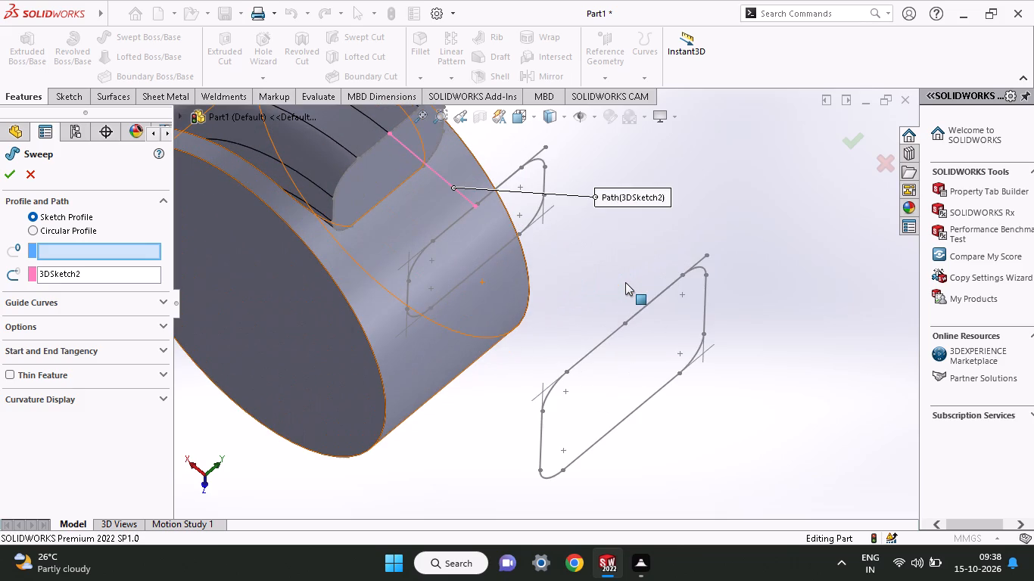